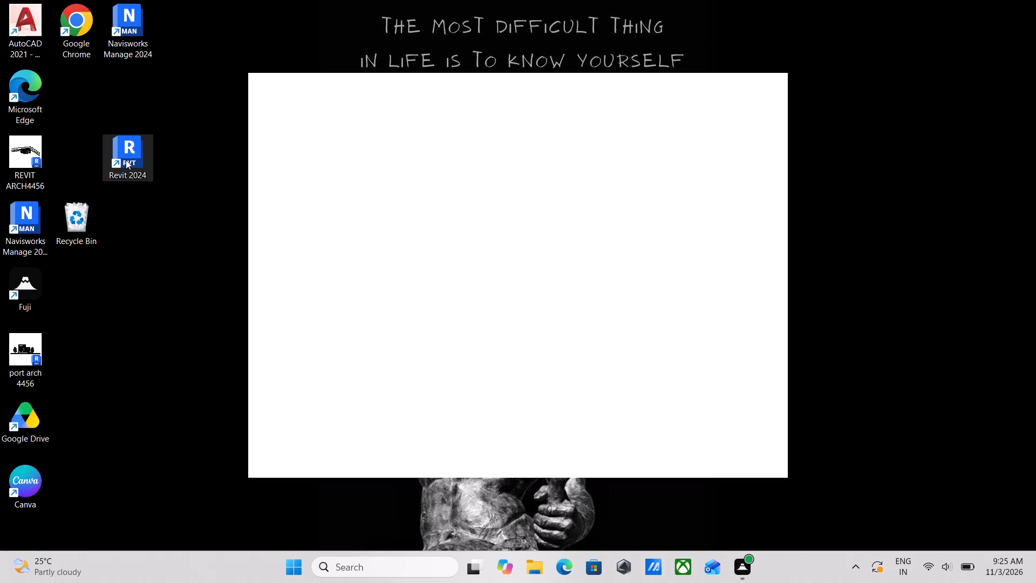
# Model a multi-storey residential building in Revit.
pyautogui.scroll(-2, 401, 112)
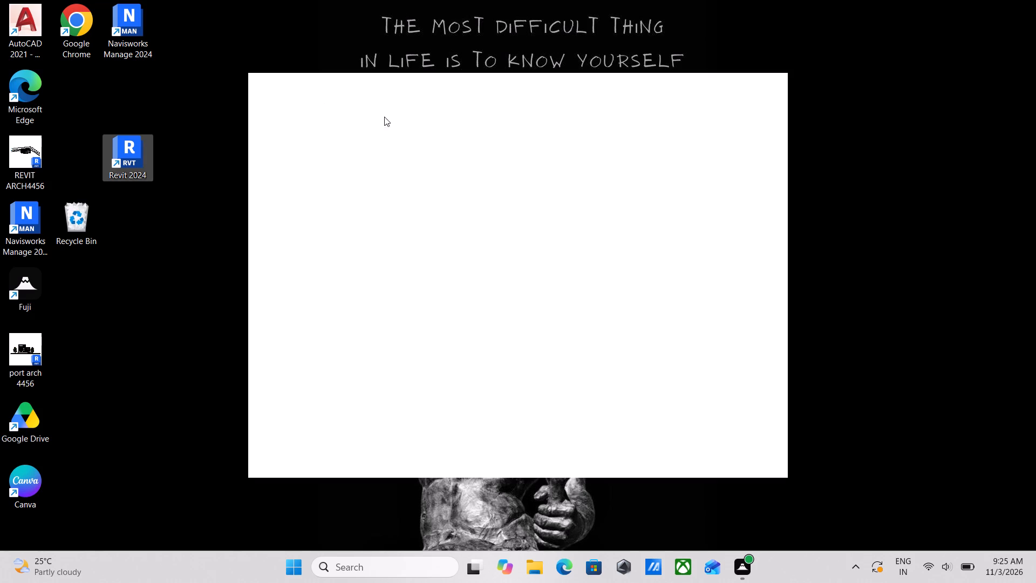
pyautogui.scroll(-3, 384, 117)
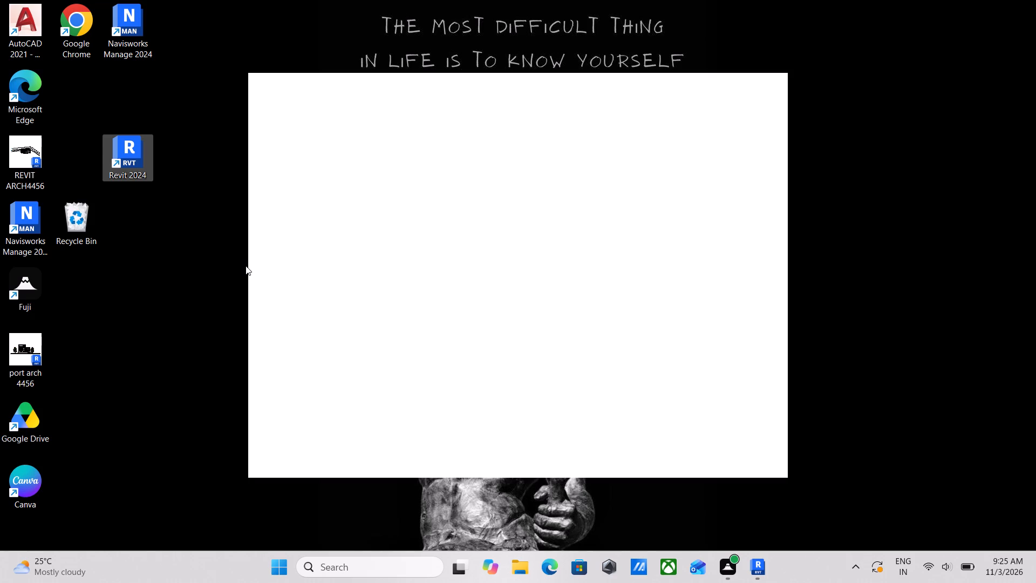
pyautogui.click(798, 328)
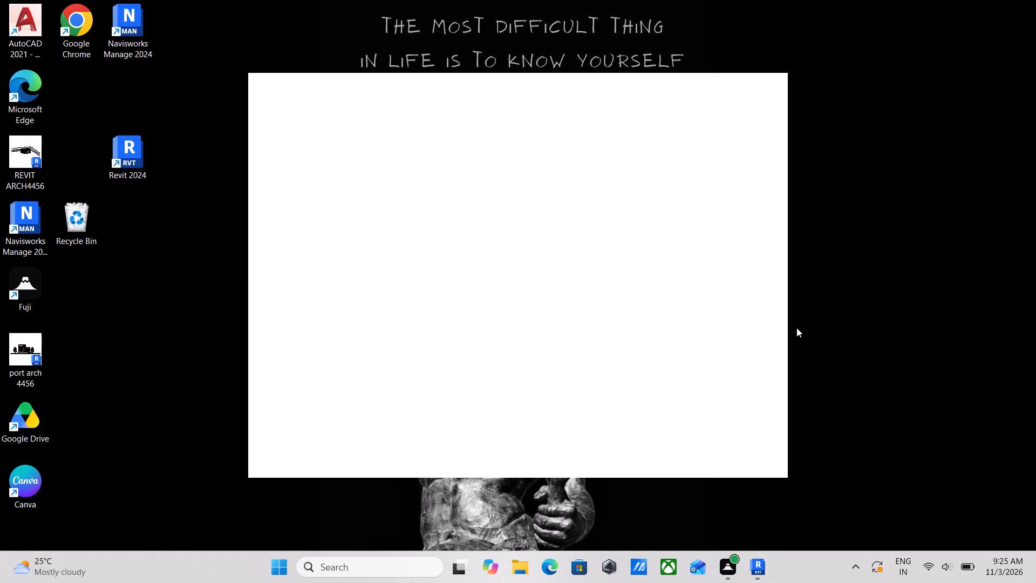
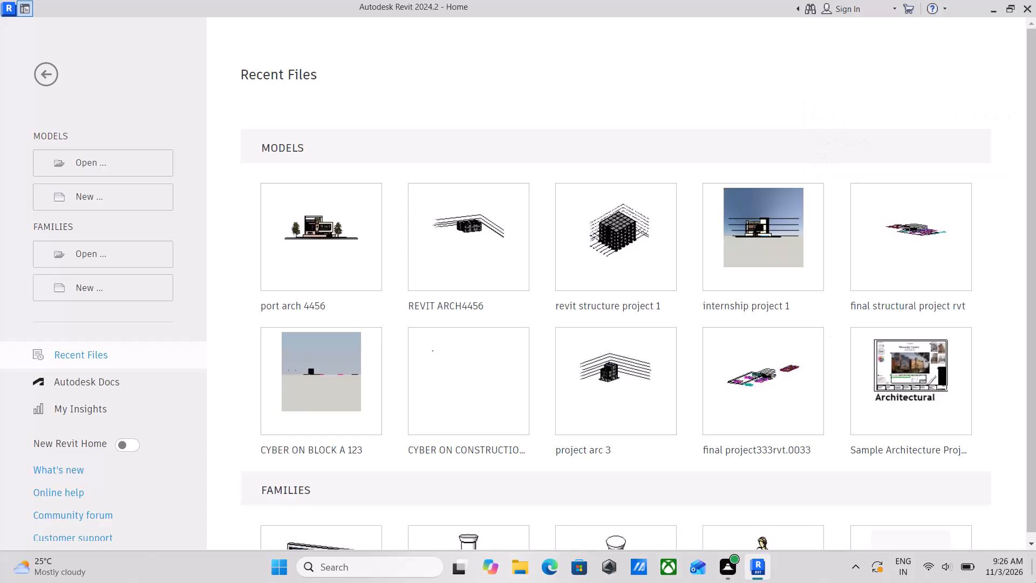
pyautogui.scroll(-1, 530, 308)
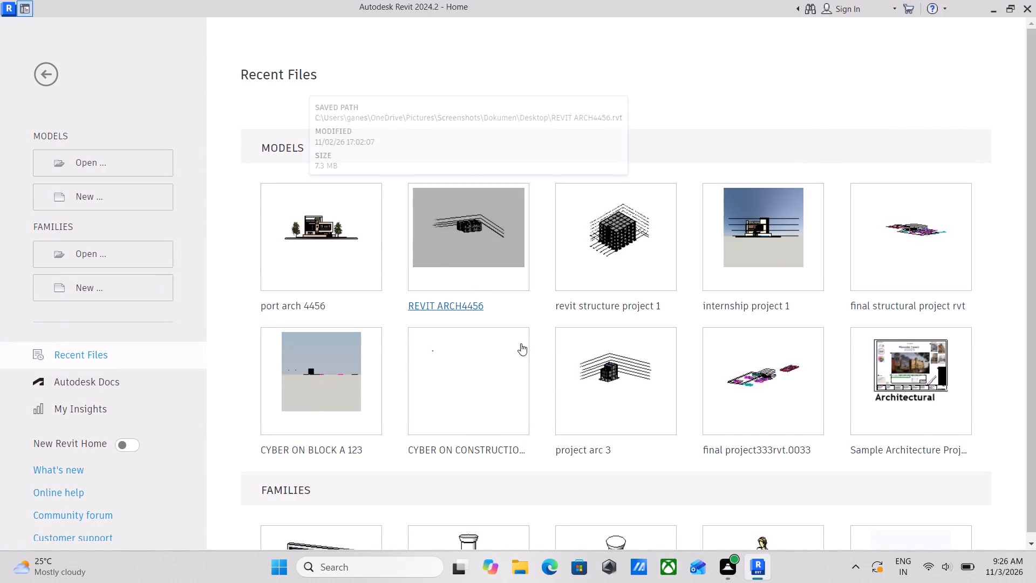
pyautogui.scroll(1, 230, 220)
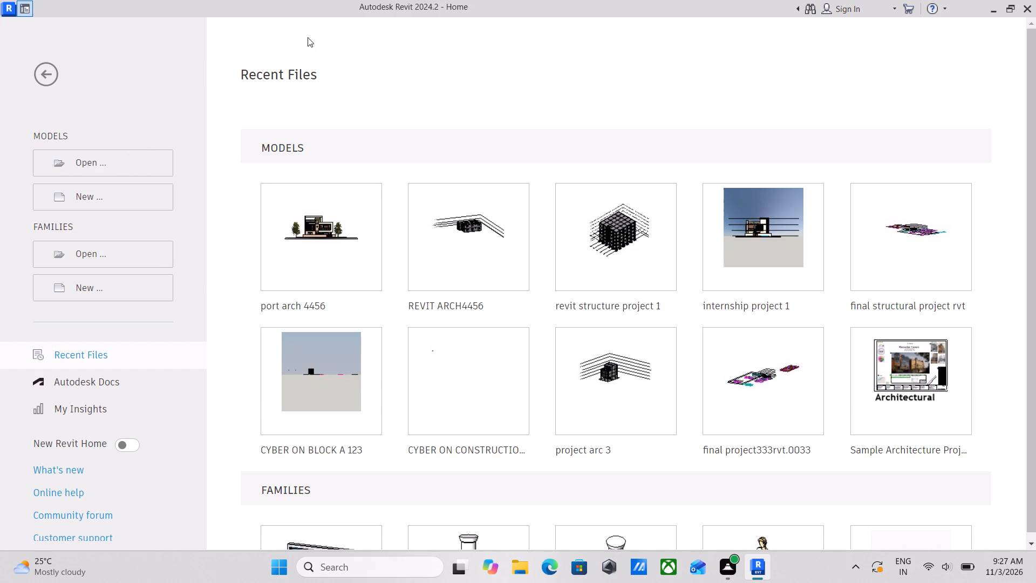
# Create a new model file as a Project using the "default" template.
pyautogui.click(86, 211)
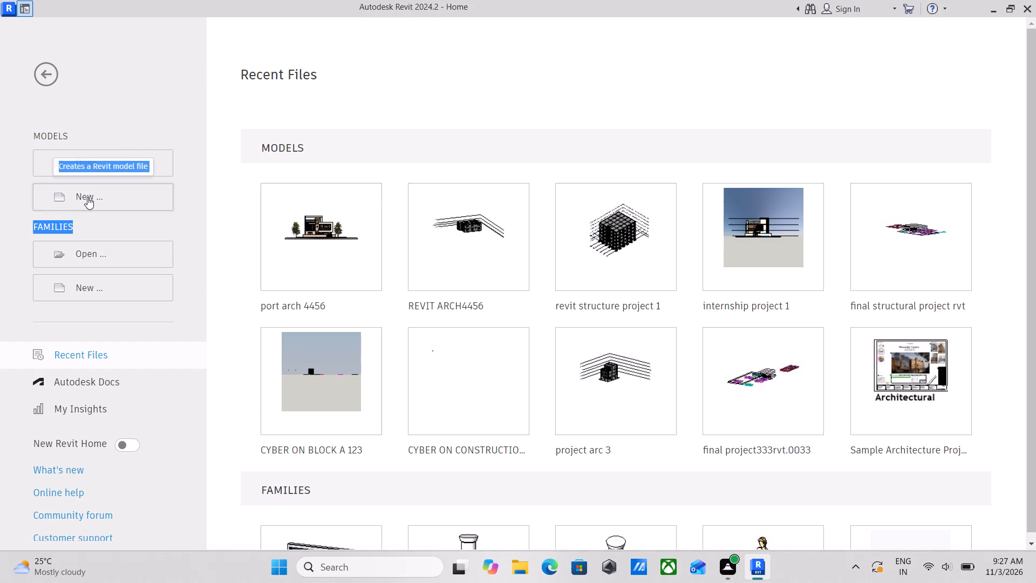
pyautogui.click(87, 197)
pyautogui.click(472, 258)
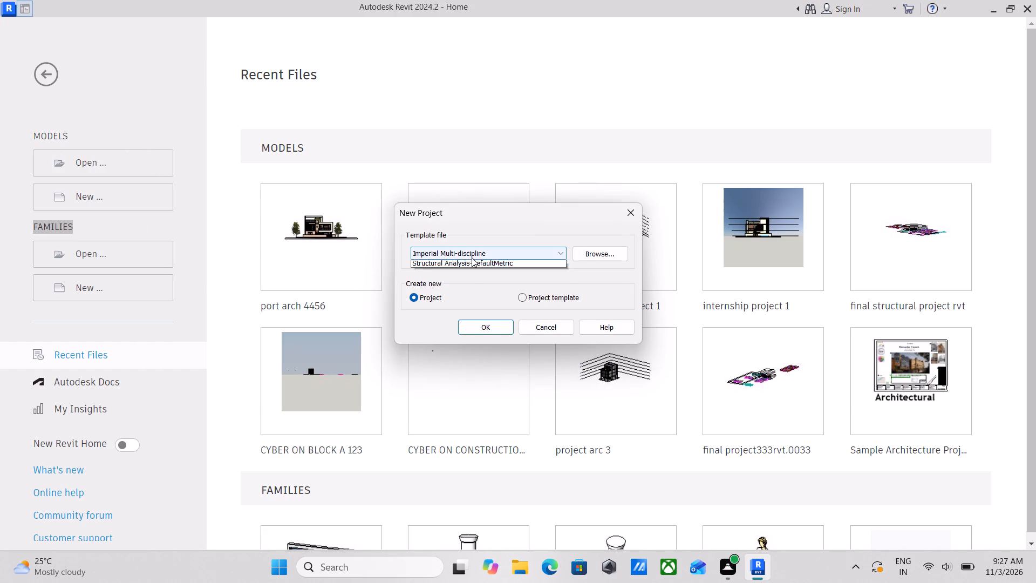
pyautogui.click(502, 286)
pyautogui.click(492, 252)
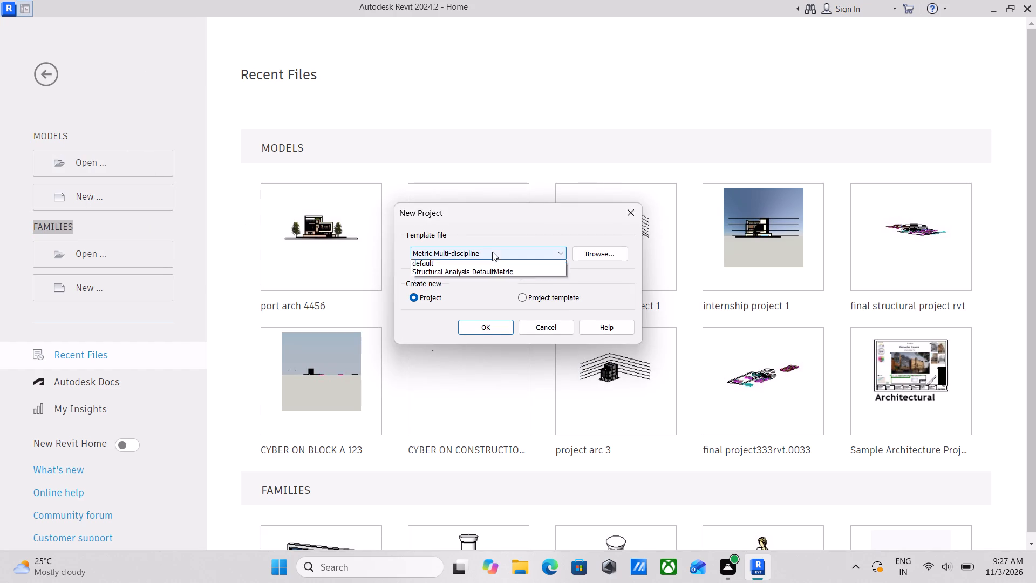
pyautogui.click(442, 290)
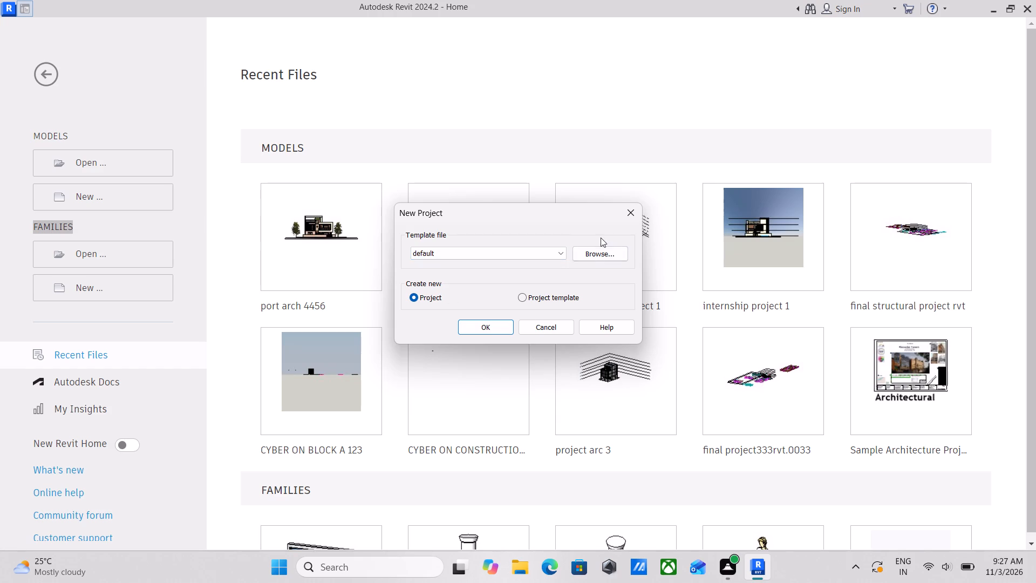
pyautogui.click(494, 326)
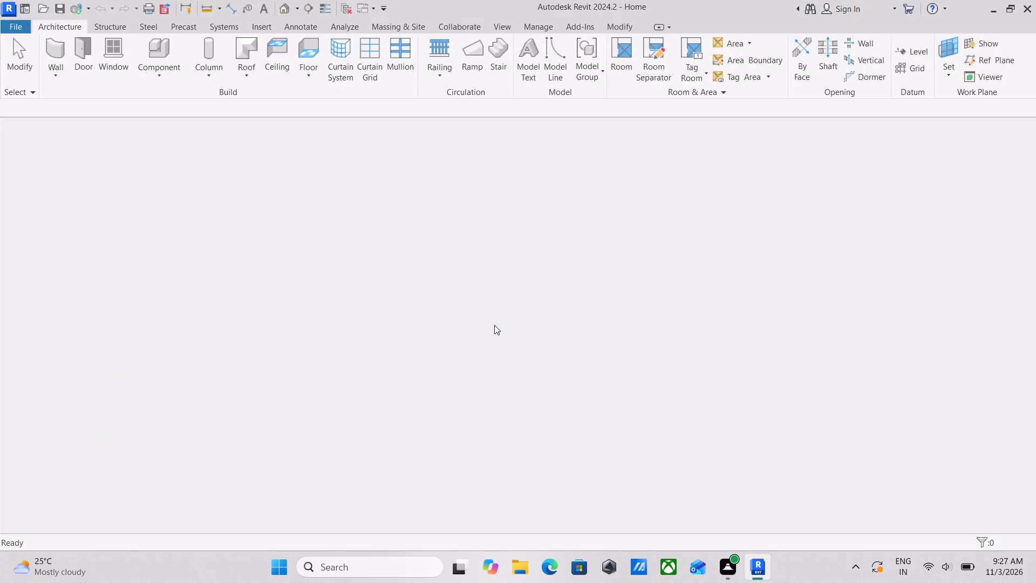
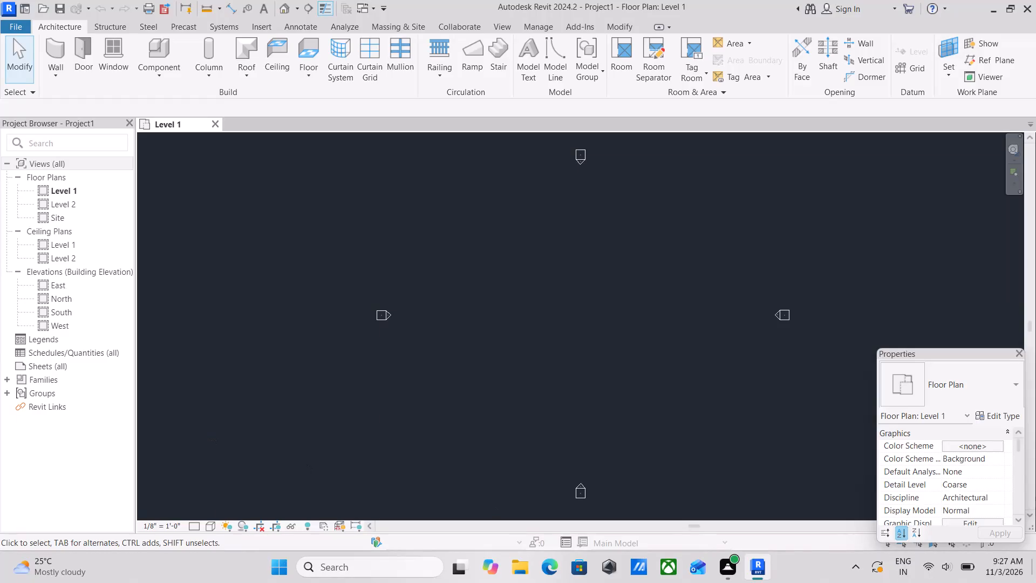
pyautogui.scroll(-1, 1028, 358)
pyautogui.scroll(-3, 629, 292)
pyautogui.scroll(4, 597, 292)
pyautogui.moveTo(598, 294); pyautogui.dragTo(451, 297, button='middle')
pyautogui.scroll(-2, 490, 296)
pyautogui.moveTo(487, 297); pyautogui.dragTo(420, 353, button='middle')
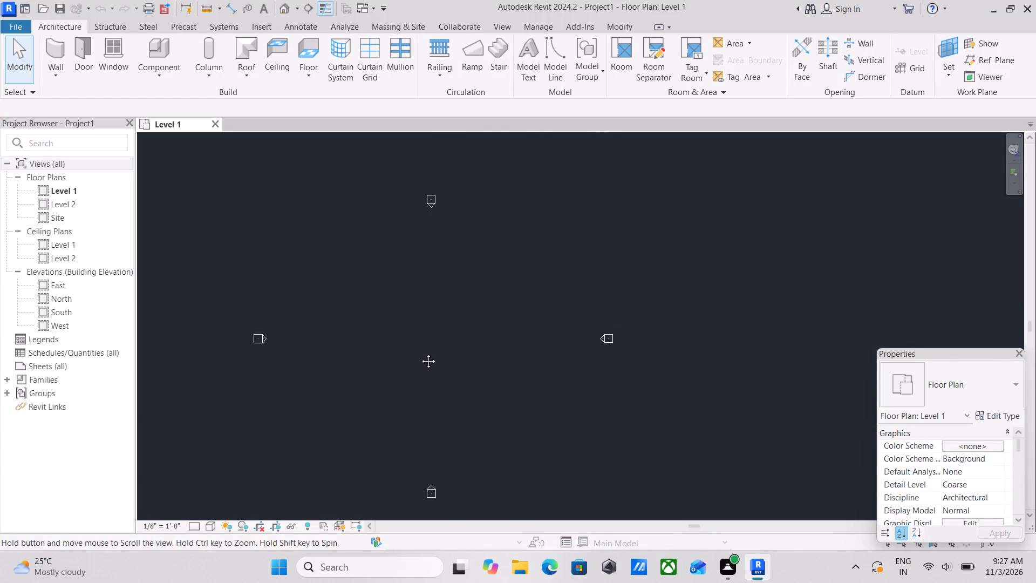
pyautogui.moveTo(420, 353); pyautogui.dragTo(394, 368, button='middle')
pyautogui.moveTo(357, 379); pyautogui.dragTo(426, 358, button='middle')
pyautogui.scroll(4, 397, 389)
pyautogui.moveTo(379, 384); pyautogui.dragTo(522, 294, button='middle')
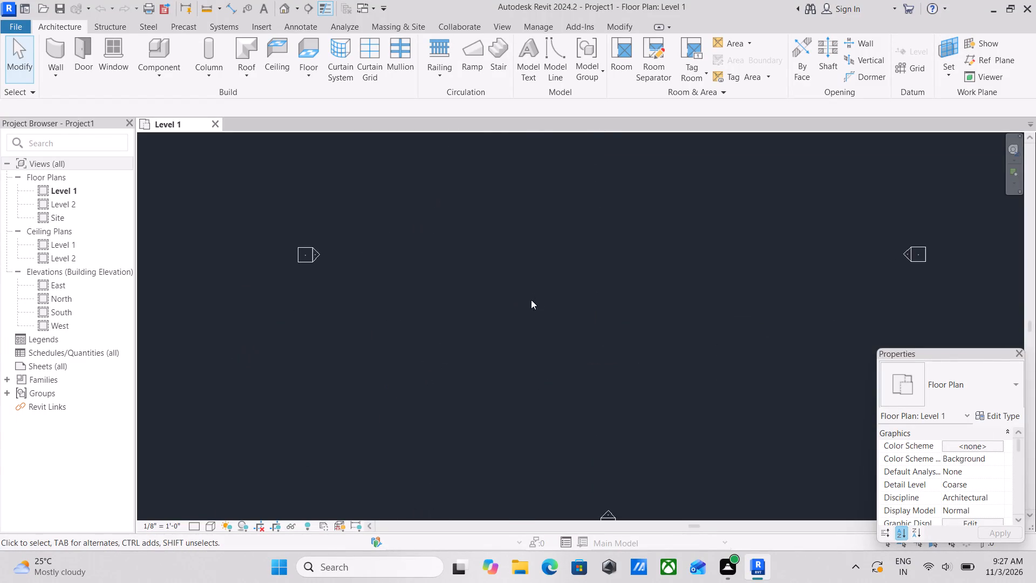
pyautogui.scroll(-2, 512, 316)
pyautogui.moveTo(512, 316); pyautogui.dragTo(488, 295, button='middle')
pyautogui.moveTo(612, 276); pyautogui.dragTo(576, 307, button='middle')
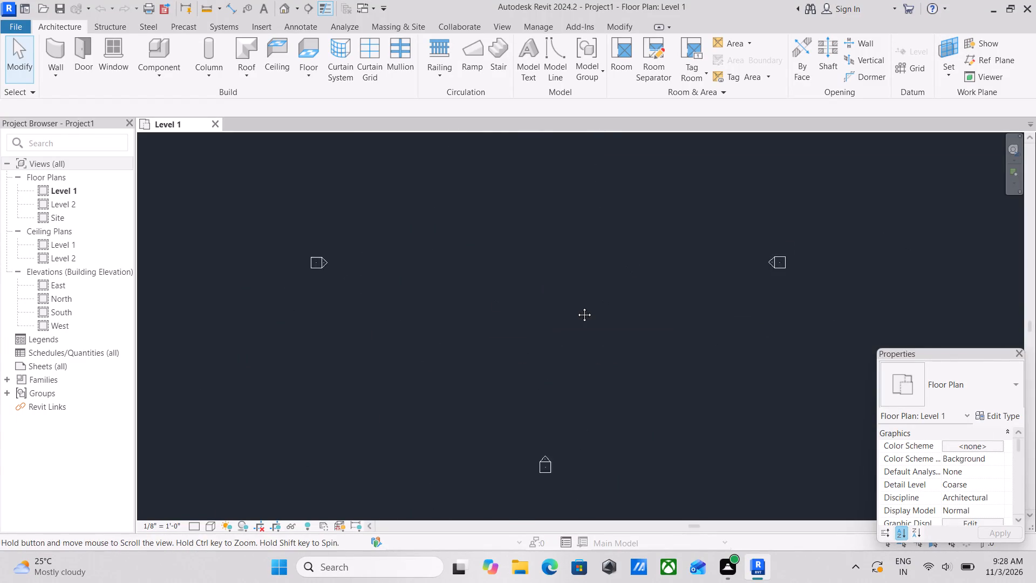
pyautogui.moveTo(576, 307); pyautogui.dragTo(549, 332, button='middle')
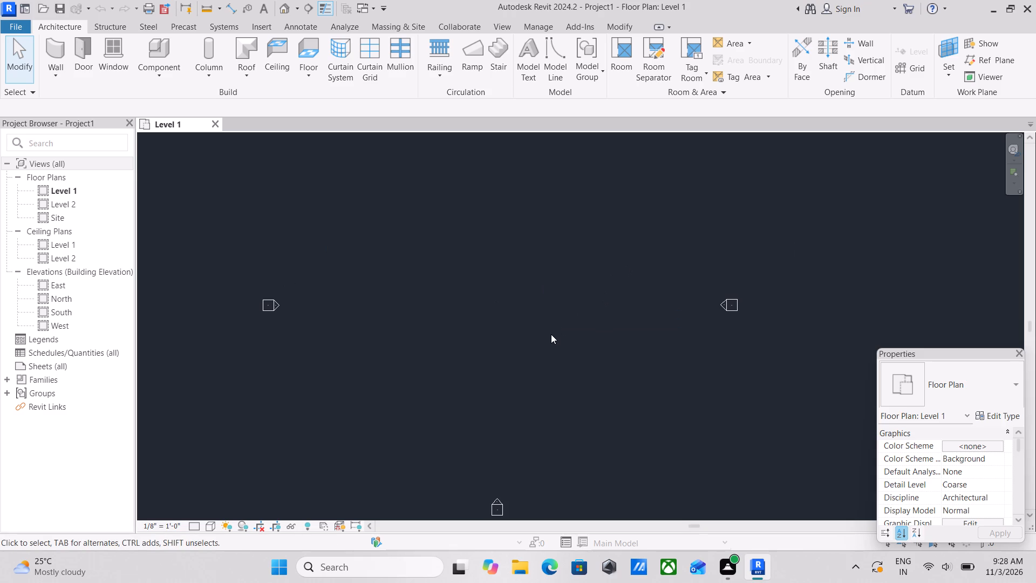
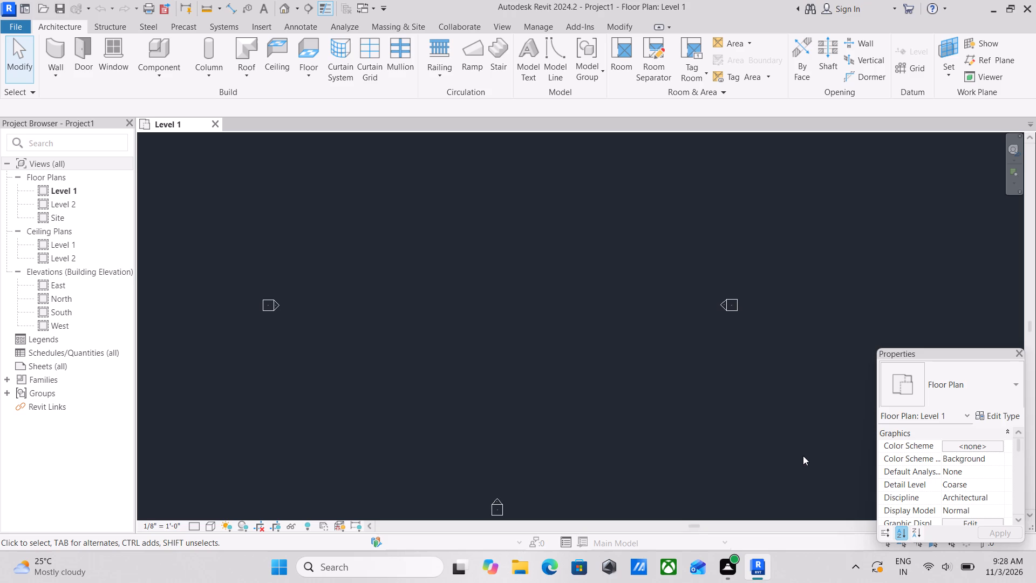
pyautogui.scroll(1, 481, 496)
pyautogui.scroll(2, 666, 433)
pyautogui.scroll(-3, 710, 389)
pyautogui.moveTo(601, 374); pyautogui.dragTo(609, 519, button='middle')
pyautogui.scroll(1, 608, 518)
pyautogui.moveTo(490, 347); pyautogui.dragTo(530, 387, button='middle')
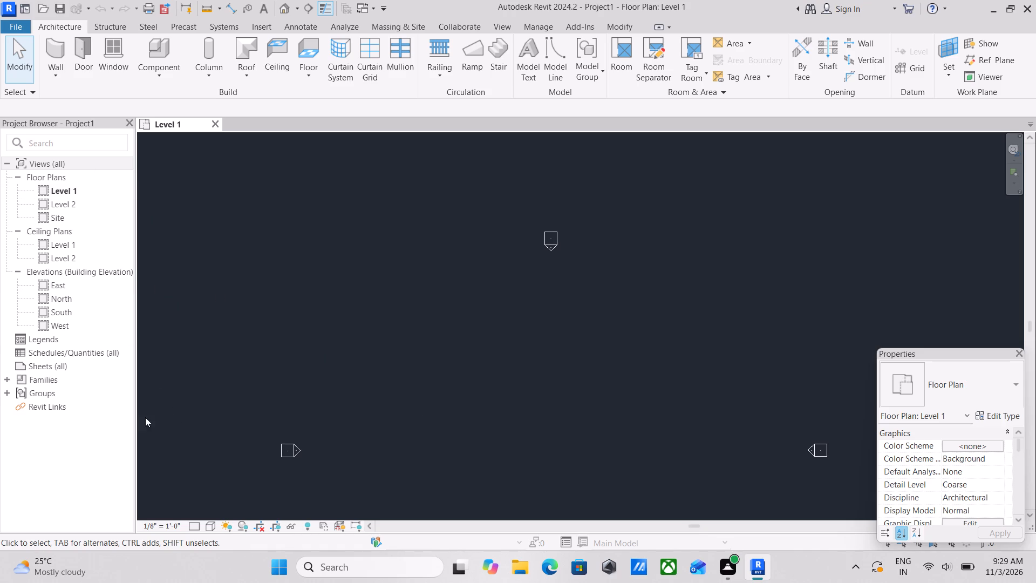
# Open the North building elevation view.
pyautogui.doubleClick(73, 296)
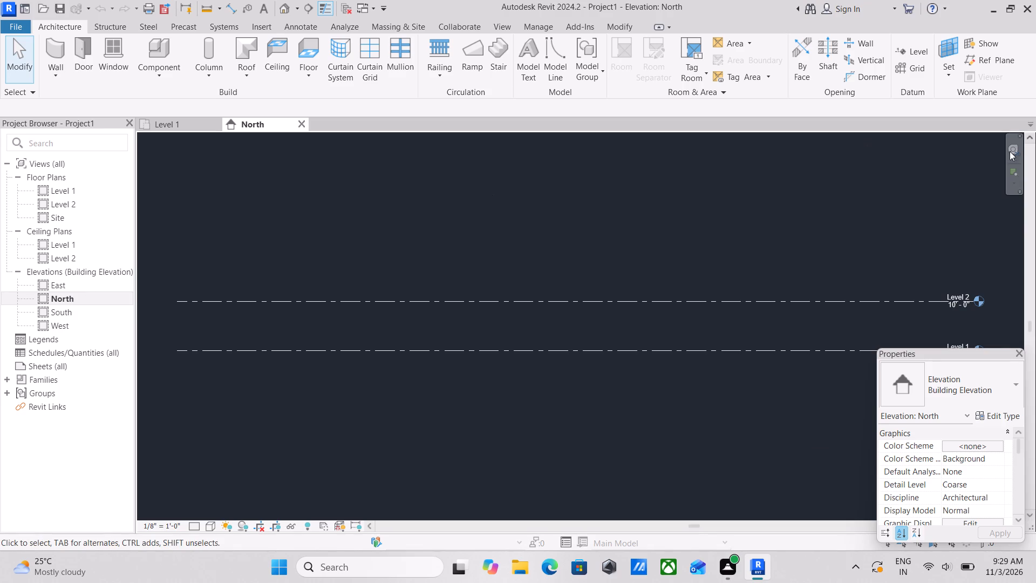
# Examine the Level 1 and Level 2 lines and their level heads in the North elevation.
pyautogui.scroll(3, 571, 327)
pyautogui.scroll(-5, 508, 257)
pyautogui.moveTo(499, 242); pyautogui.dragTo(499, 243, button='middle')
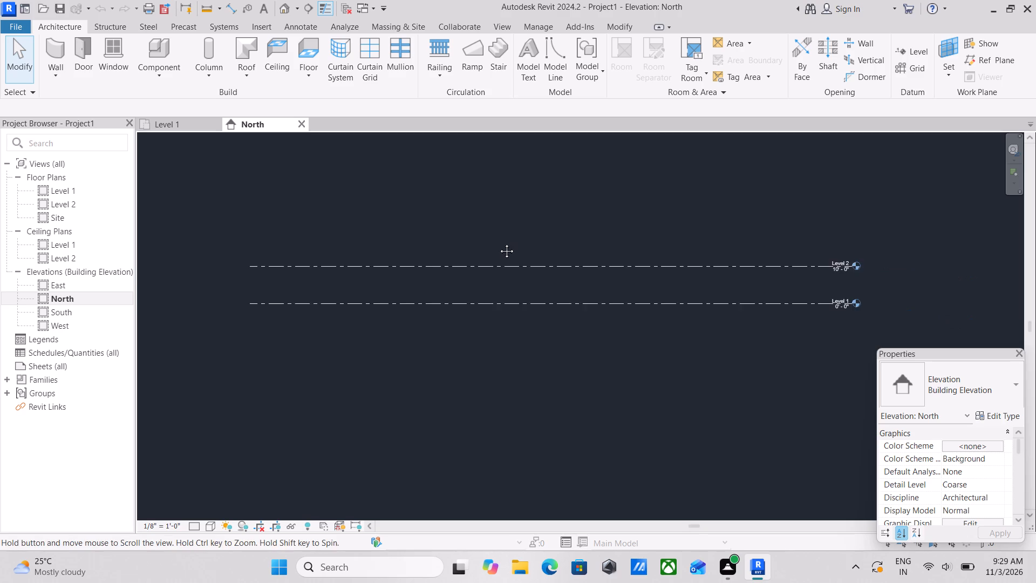
pyautogui.moveTo(499, 243); pyautogui.dragTo(467, 275, button='middle')
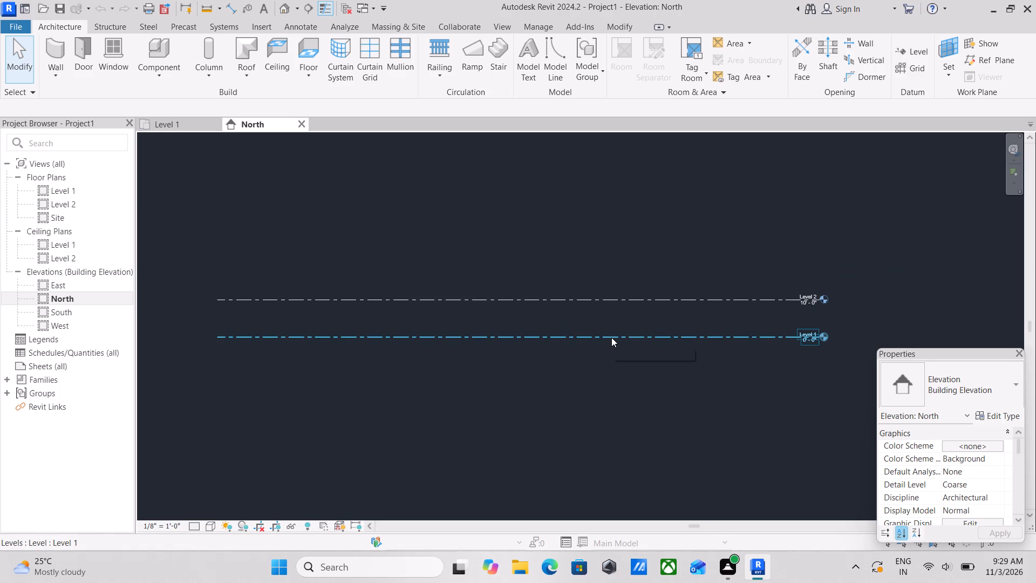
pyautogui.scroll(3, 699, 364)
pyautogui.scroll(3, 679, 281)
pyautogui.scroll(-1, 678, 281)
pyautogui.moveTo(671, 280); pyautogui.dragTo(608, 283, button='middle')
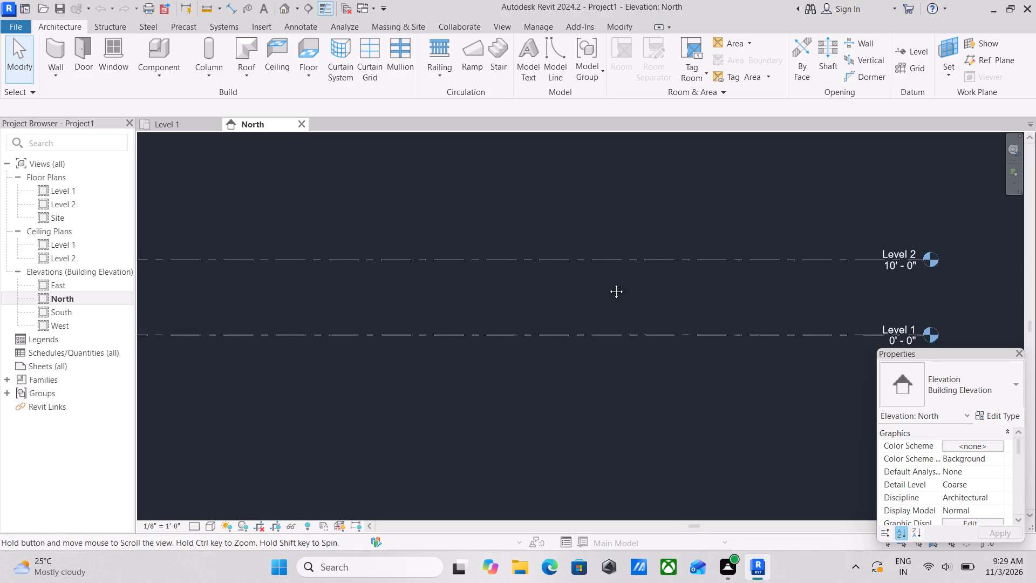
pyautogui.moveTo(608, 283); pyautogui.dragTo(602, 286, button='middle')
pyautogui.scroll(1, 602, 286)
pyautogui.scroll(-4, 604, 285)
pyautogui.moveTo(521, 268); pyautogui.dragTo(766, 367, button='middle')
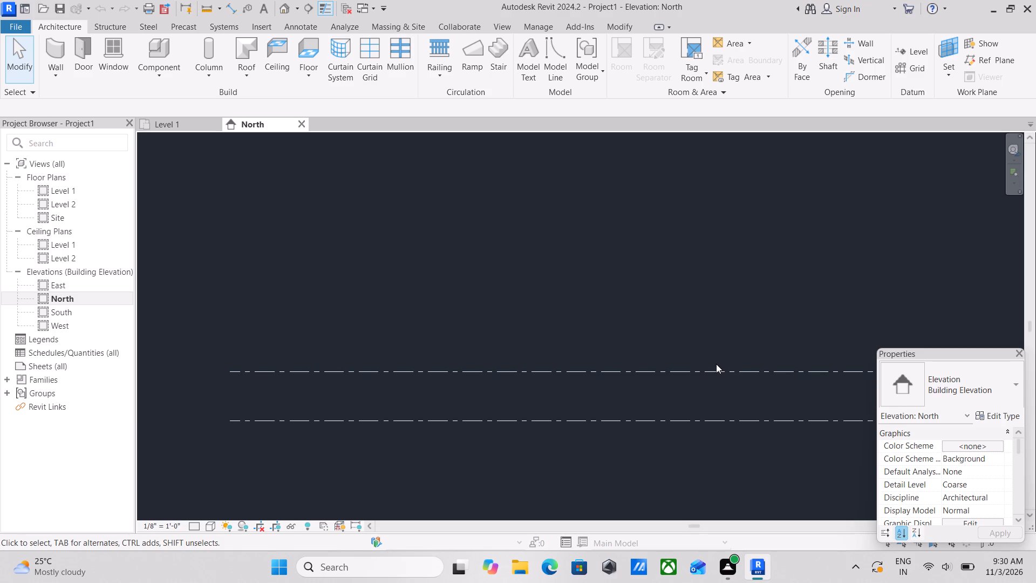
pyautogui.scroll(1, 788, 420)
pyautogui.scroll(-2, 679, 500)
pyautogui.moveTo(604, 378); pyautogui.dragTo(448, 421, button='middle')
pyautogui.scroll(1, 503, 418)
pyautogui.scroll(-2, 589, 417)
pyautogui.moveTo(584, 416); pyautogui.dragTo(517, 402, button='middle')
pyautogui.scroll(3, 481, 417)
pyautogui.moveTo(363, 413); pyautogui.dragTo(544, 418, button='middle')
pyautogui.scroll(-1, 487, 332)
pyautogui.moveTo(495, 322); pyautogui.dragTo(611, 218, button='middle')
pyautogui.scroll(1, 611, 219)
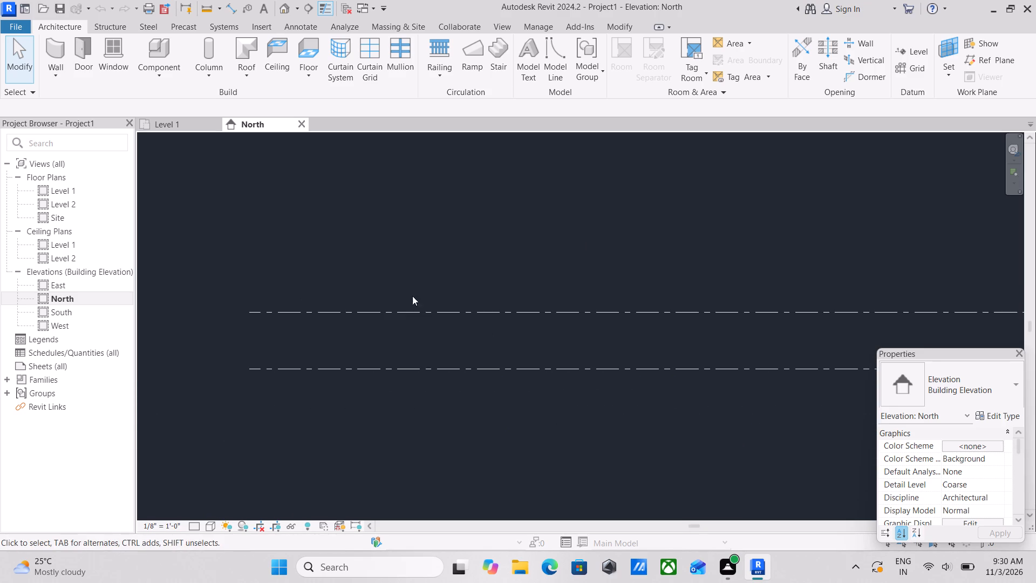
pyautogui.moveTo(524, 271); pyautogui.dragTo(228, 260, button='middle')
pyautogui.scroll(1, 235, 260)
pyautogui.scroll(-3, 356, 254)
pyautogui.moveTo(361, 250); pyautogui.dragTo(410, 350, button='middle')
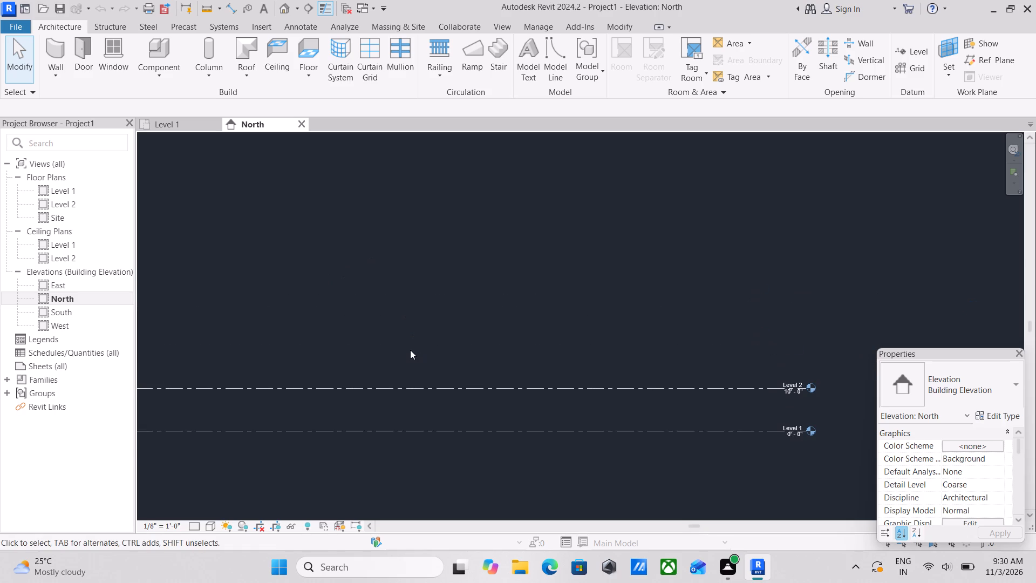
pyautogui.scroll(2, 410, 350)
pyautogui.moveTo(366, 312); pyautogui.dragTo(449, 313, button='middle')
pyautogui.scroll(-4, 449, 313)
pyautogui.moveTo(386, 306); pyautogui.dragTo(402, 309, button='middle')
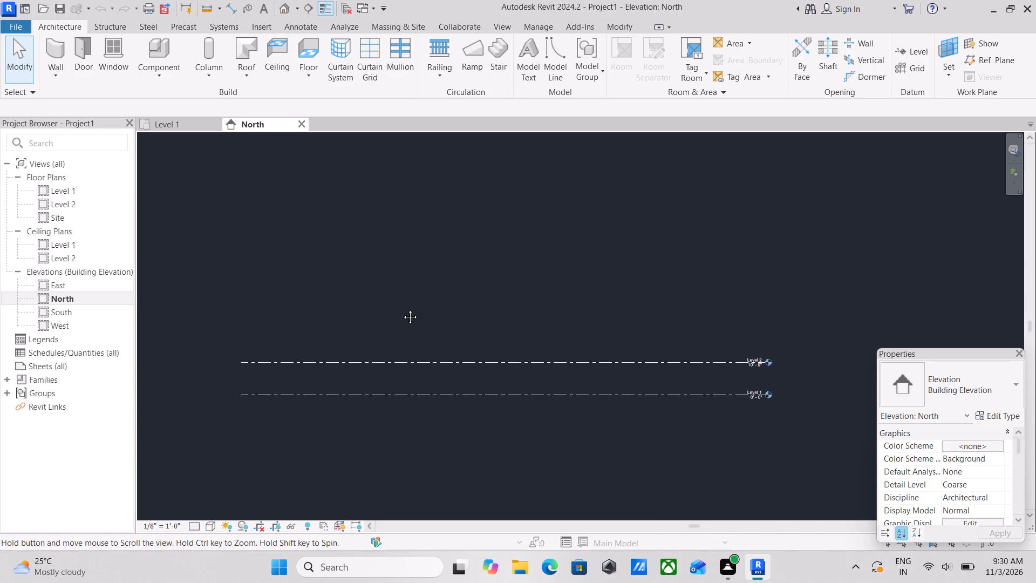
pyautogui.moveTo(402, 309); pyautogui.dragTo(408, 310, button='middle')
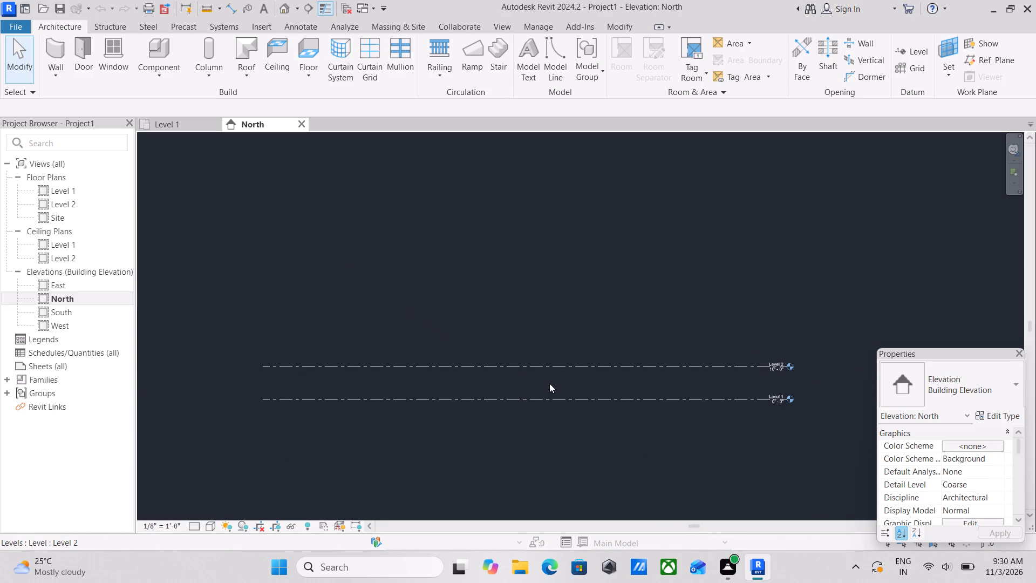
pyautogui.scroll(2, 700, 344)
pyautogui.scroll(-1, 572, 311)
pyautogui.moveTo(519, 308); pyautogui.dragTo(535, 374, button='middle')
pyautogui.scroll(2, 495, 398)
pyautogui.scroll(-2, 493, 400)
pyautogui.moveTo(493, 398); pyautogui.dragTo(509, 328, button='middle')
pyautogui.scroll(2, 621, 404)
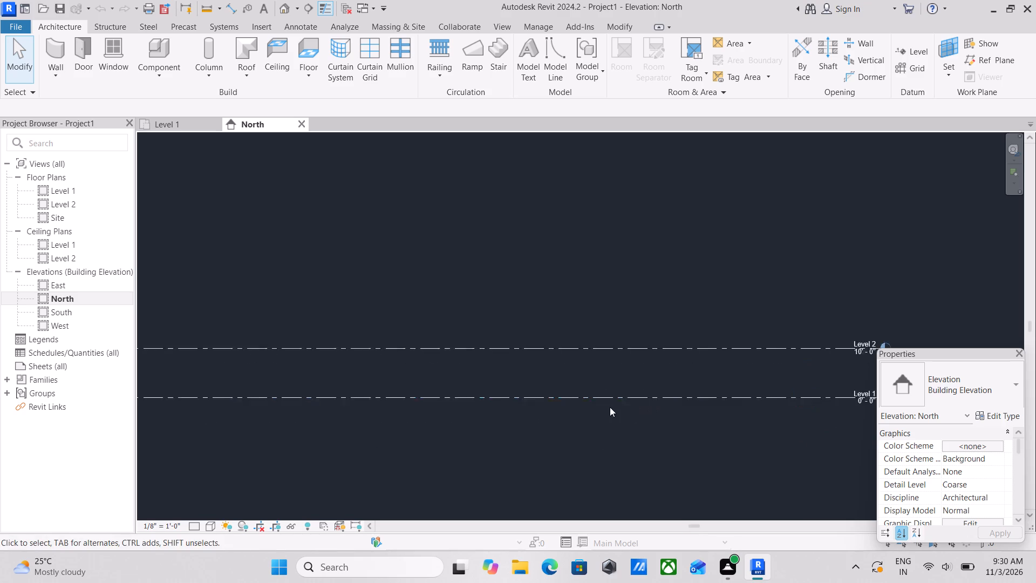
pyautogui.scroll(1, 610, 407)
pyautogui.moveTo(537, 382); pyautogui.dragTo(467, 323, button='middle')
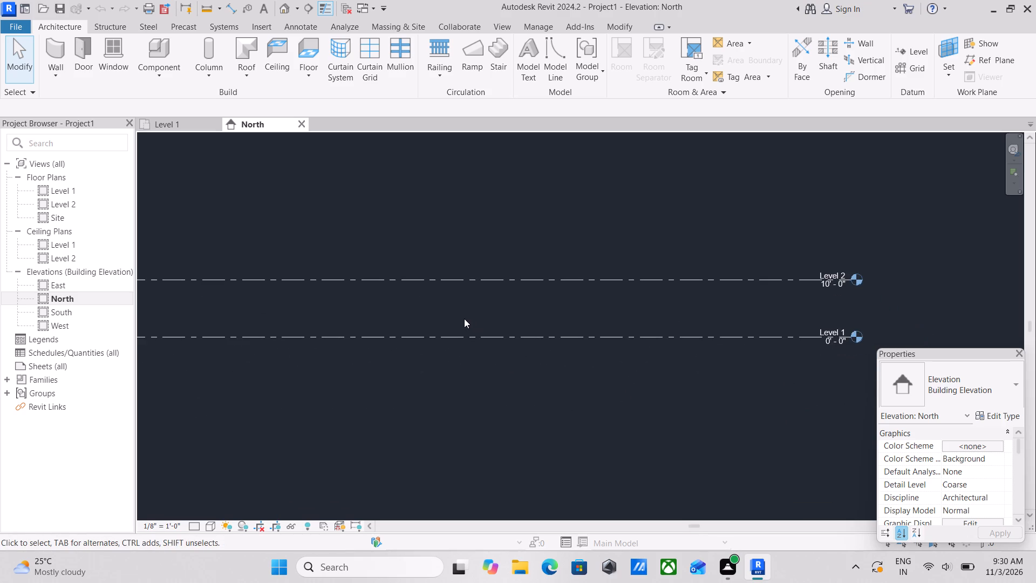
# Create a new level 1' 0" above Level 1 with the Level command, picking the Level 1 line at a 1' offset.
pyautogui.write('ll')
pyautogui.scroll(2, 542, 309)
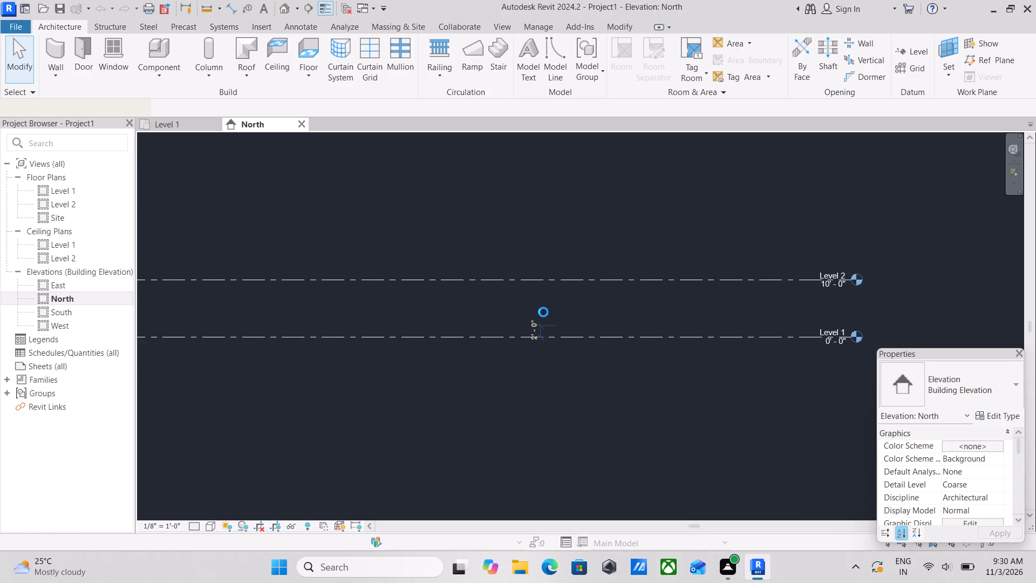
pyautogui.scroll(1, 543, 312)
pyautogui.scroll(3, 479, 342)
pyautogui.scroll(-3, 446, 317)
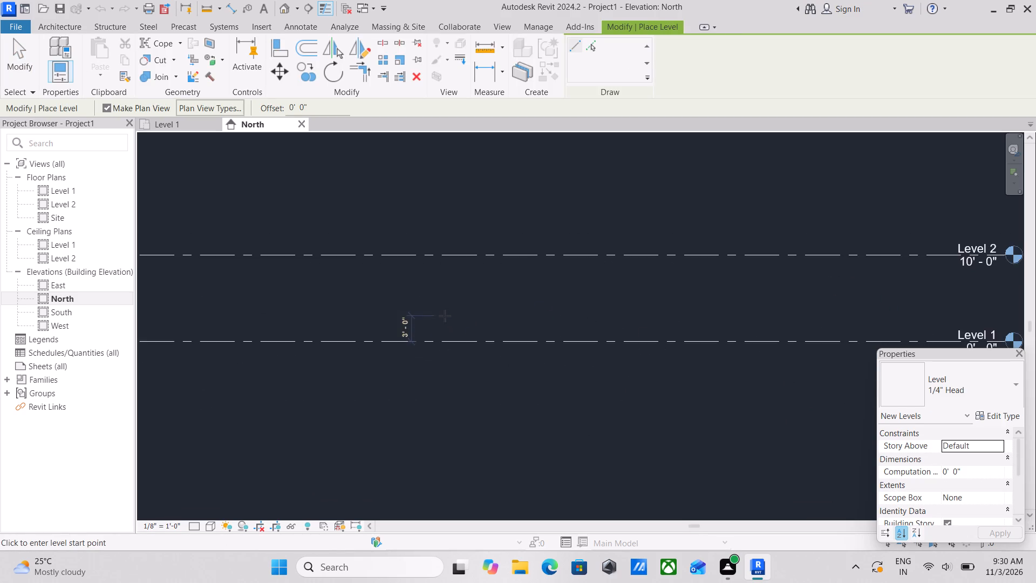
pyautogui.moveTo(445, 316); pyautogui.dragTo(365, 336, button='middle')
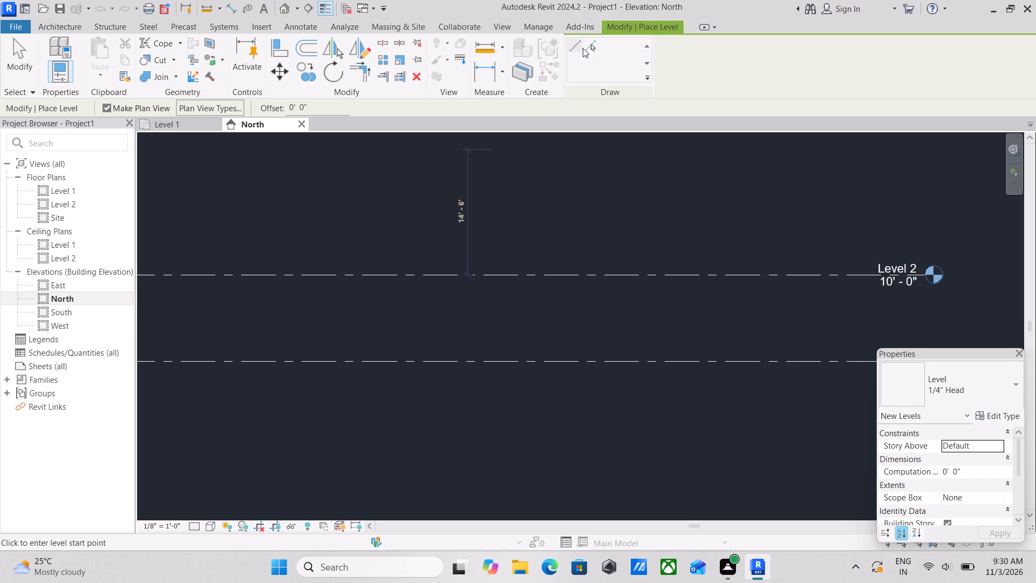
pyautogui.click(587, 47)
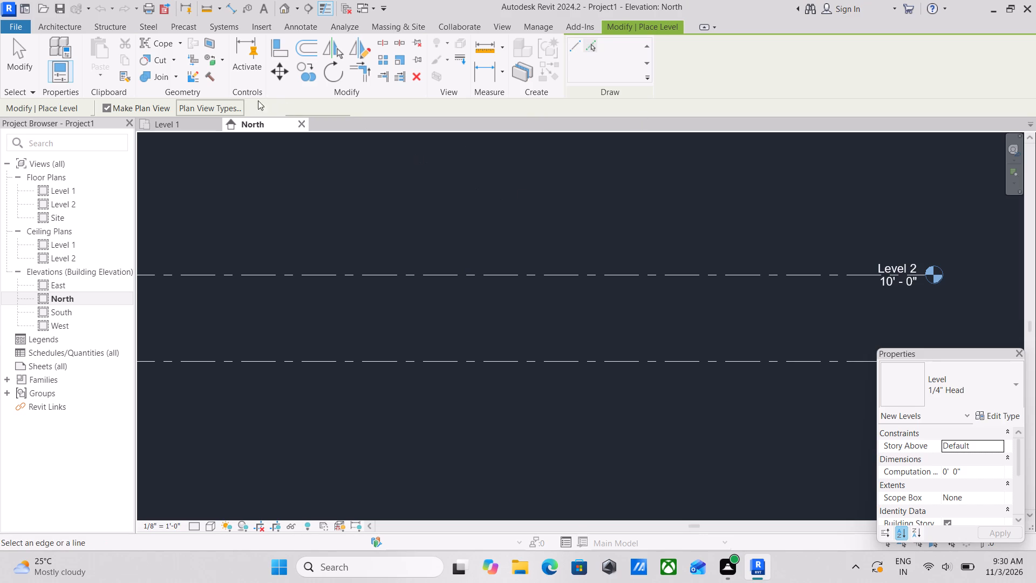
pyautogui.moveTo(321, 104); pyautogui.dragTo(234, 104)
pyautogui.press('1')
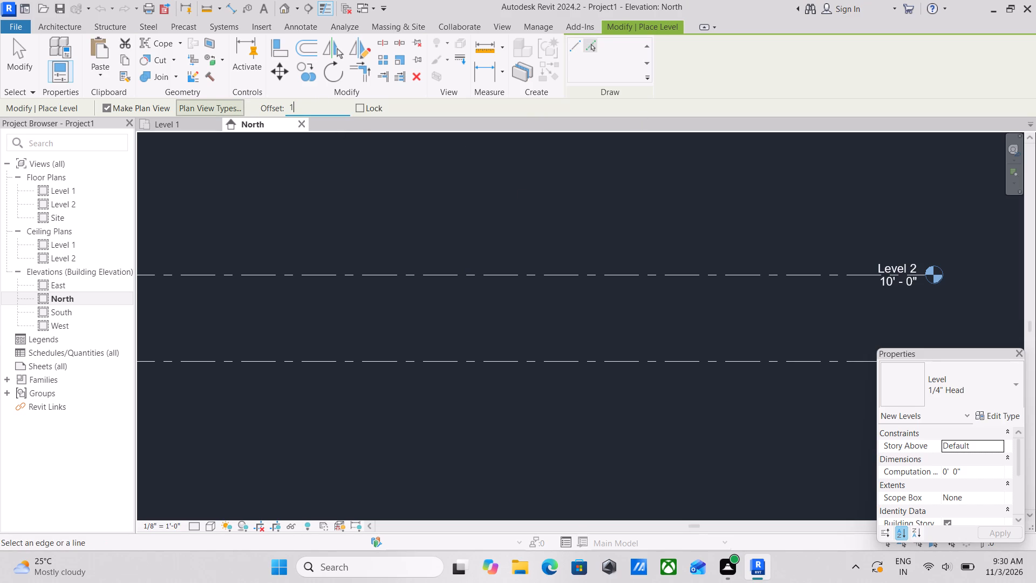
pyautogui.press("'")
pyautogui.press('Return')
pyautogui.scroll(-1, 441, 356)
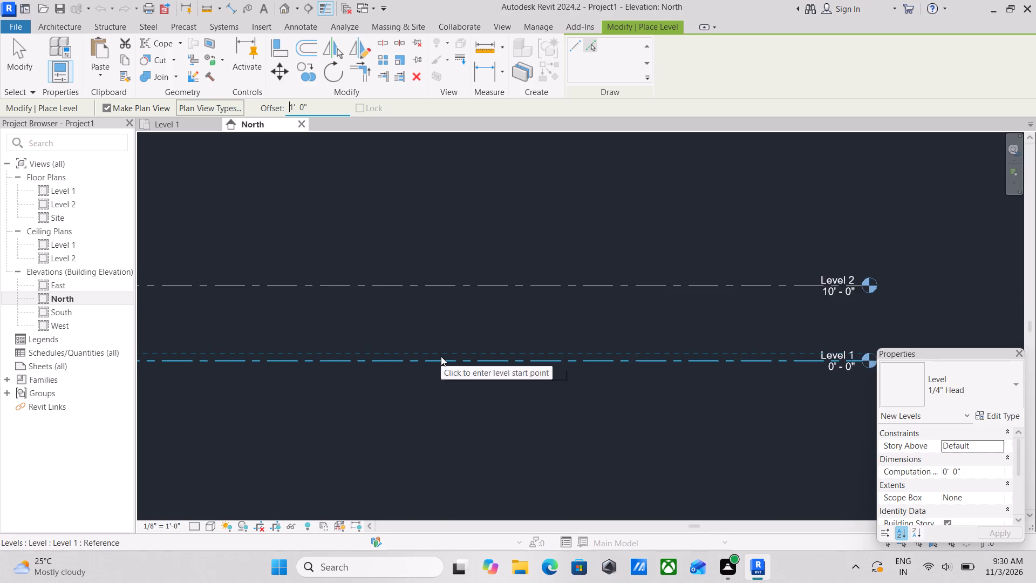
pyautogui.moveTo(441, 356); pyautogui.dragTo(514, 360, button='middle')
pyautogui.scroll(1, 513, 360)
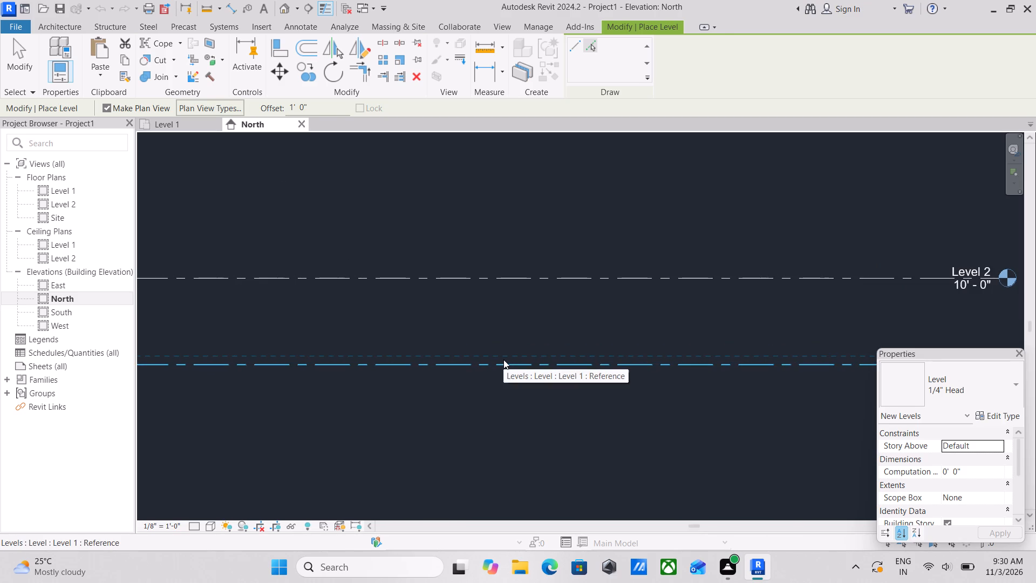
pyautogui.click(503, 360)
pyautogui.scroll(-4, 523, 306)
pyautogui.moveTo(504, 302); pyautogui.dragTo(357, 291, button='middle')
pyautogui.scroll(2, 685, 334)
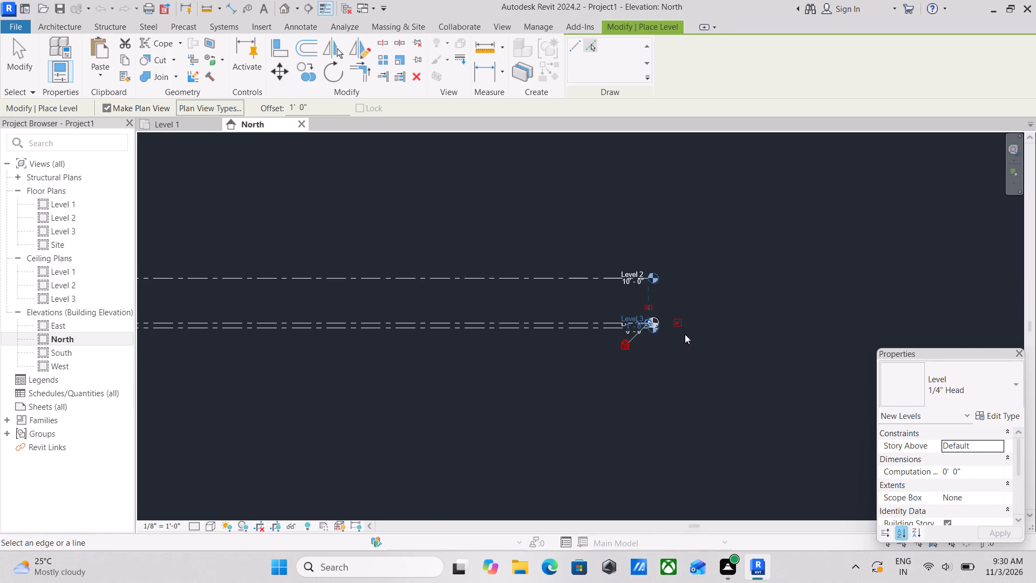
pyautogui.scroll(1, 685, 334)
pyautogui.press('Escape')
pyautogui.scroll(7, 656, 326)
pyautogui.press('Escape')
pyautogui.press('Escape')
pyautogui.press('Escape')
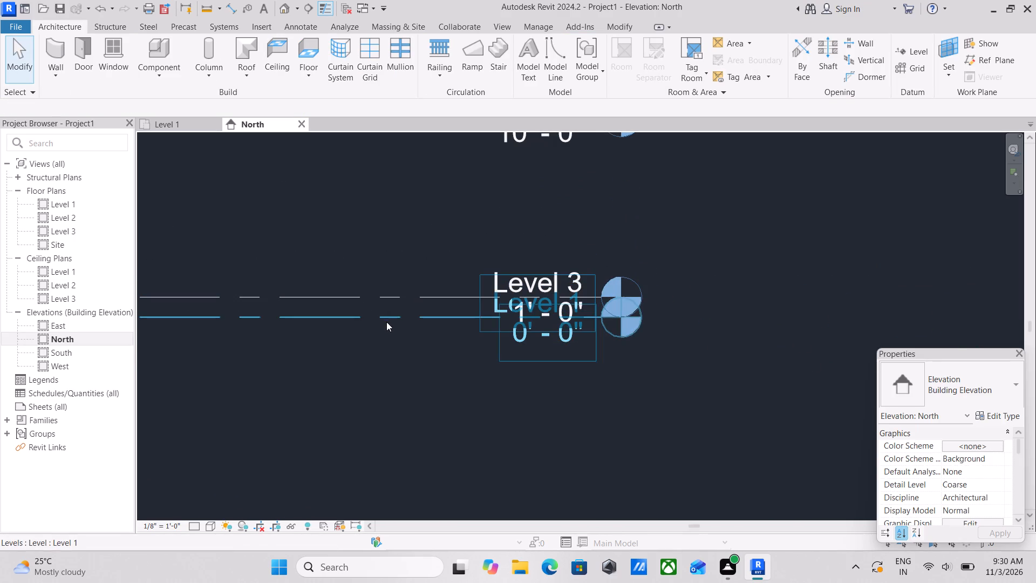
pyautogui.press('Escape')
pyautogui.press('Escape')
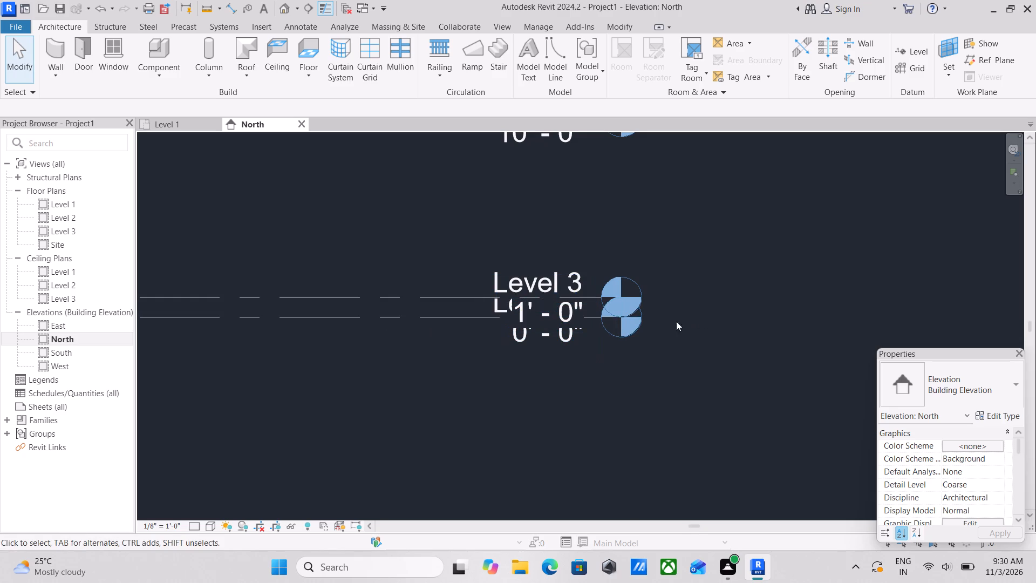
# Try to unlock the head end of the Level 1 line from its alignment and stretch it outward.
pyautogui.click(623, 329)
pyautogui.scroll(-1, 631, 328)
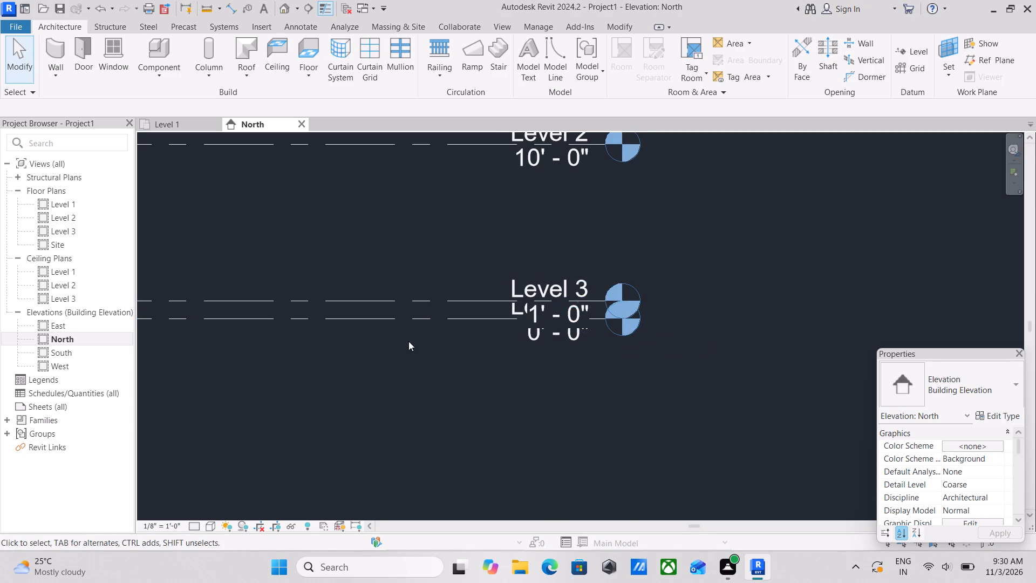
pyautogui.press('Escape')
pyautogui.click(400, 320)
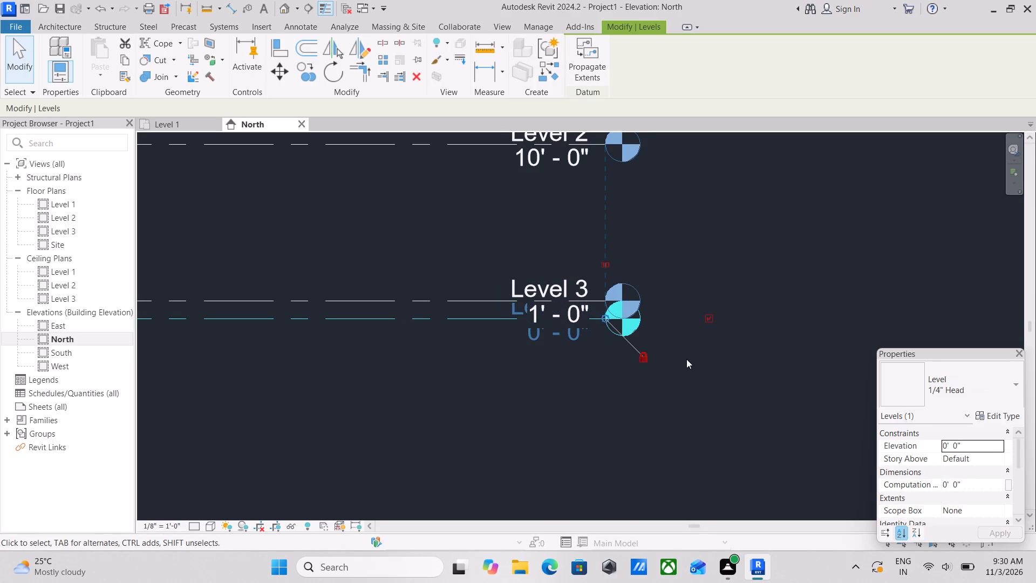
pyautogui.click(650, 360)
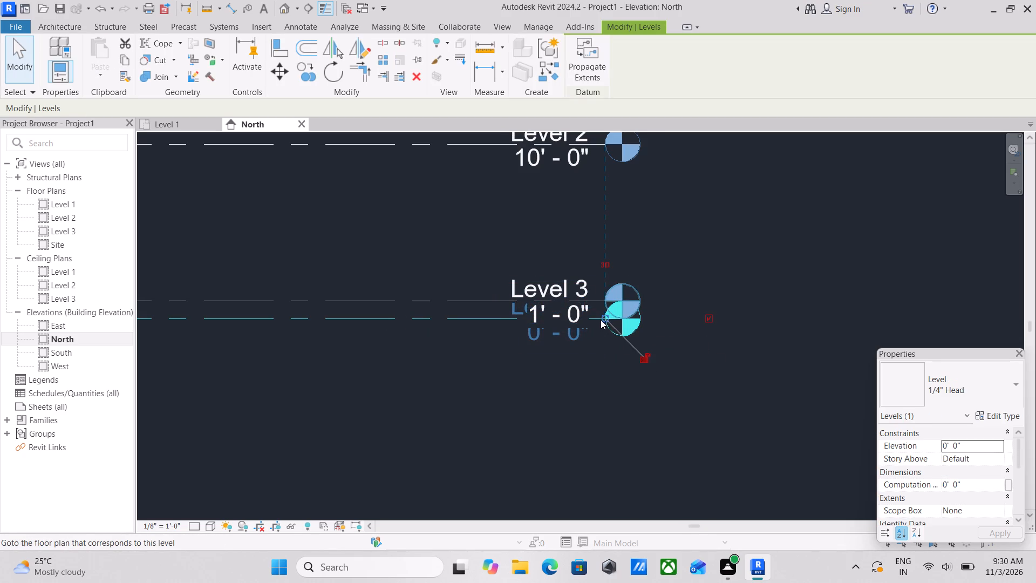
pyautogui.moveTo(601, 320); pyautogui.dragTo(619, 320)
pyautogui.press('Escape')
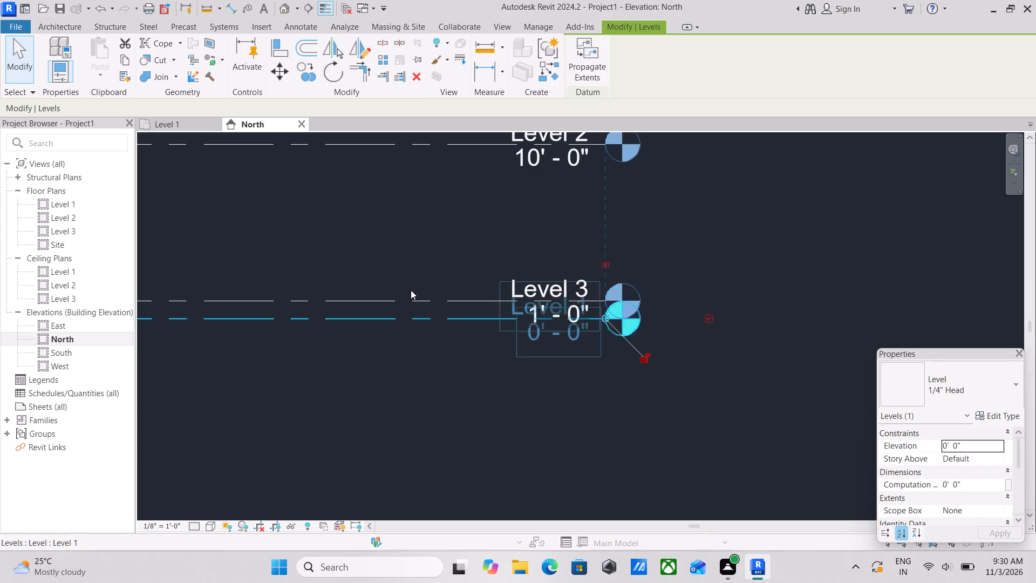
# Unlock the head end of the Level 3 line and extend it well past the Level 1 head so the labels separate.
pyautogui.click(400, 304)
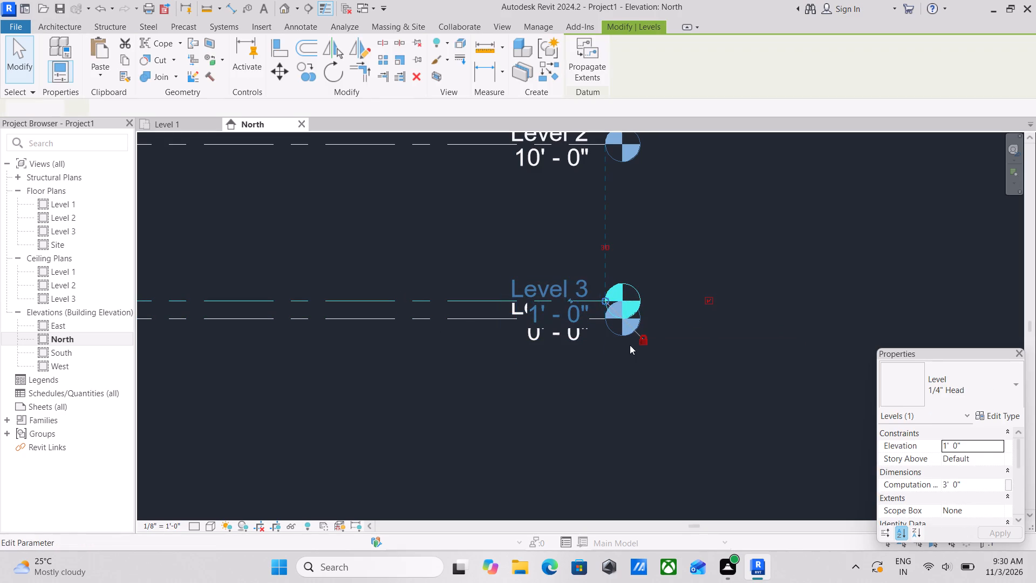
pyautogui.click(648, 343)
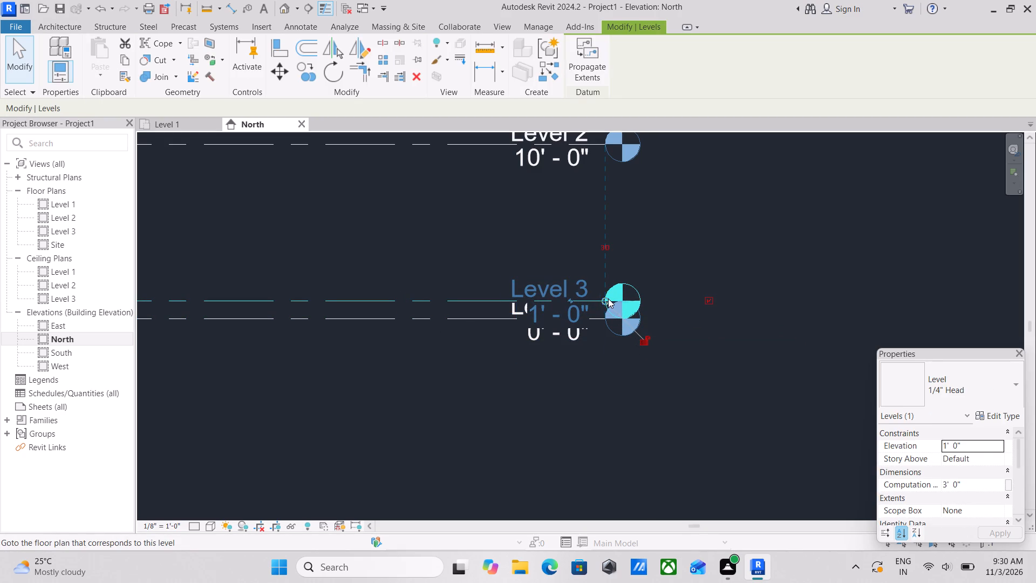
pyautogui.moveTo(608, 299); pyautogui.dragTo(873, 321)
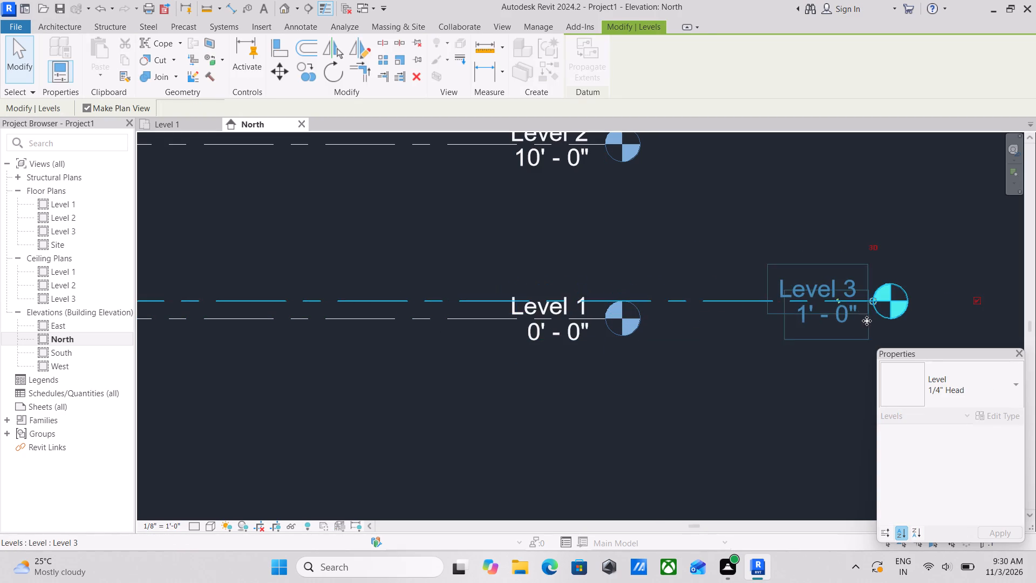
pyautogui.scroll(-4, 829, 306)
pyautogui.press('Escape')
pyautogui.scroll(7, 824, 298)
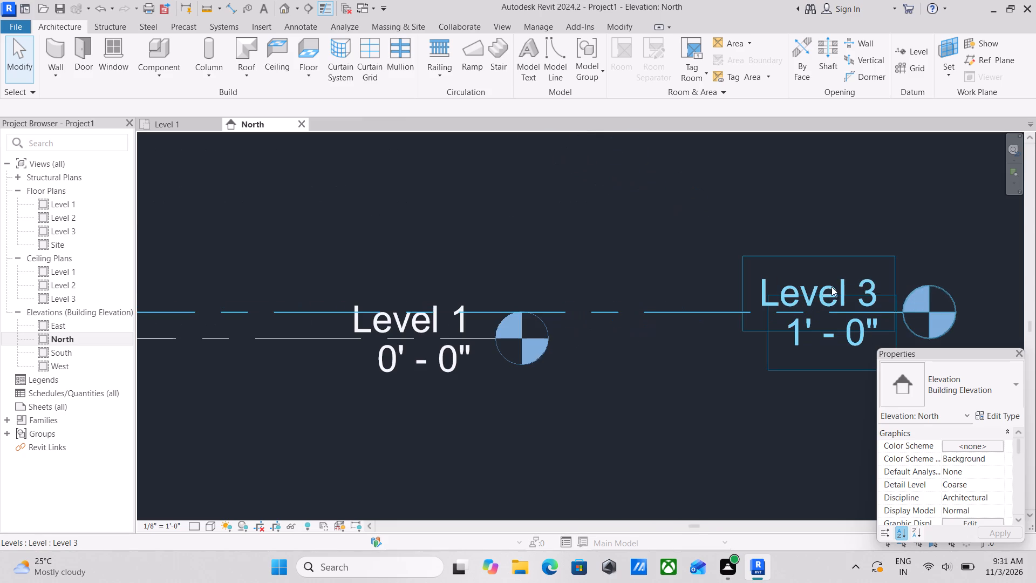
# Rename Level 3 as GROUND FLOOR and apply the new name to its corresponding views.
pyautogui.doubleClick(831, 286)
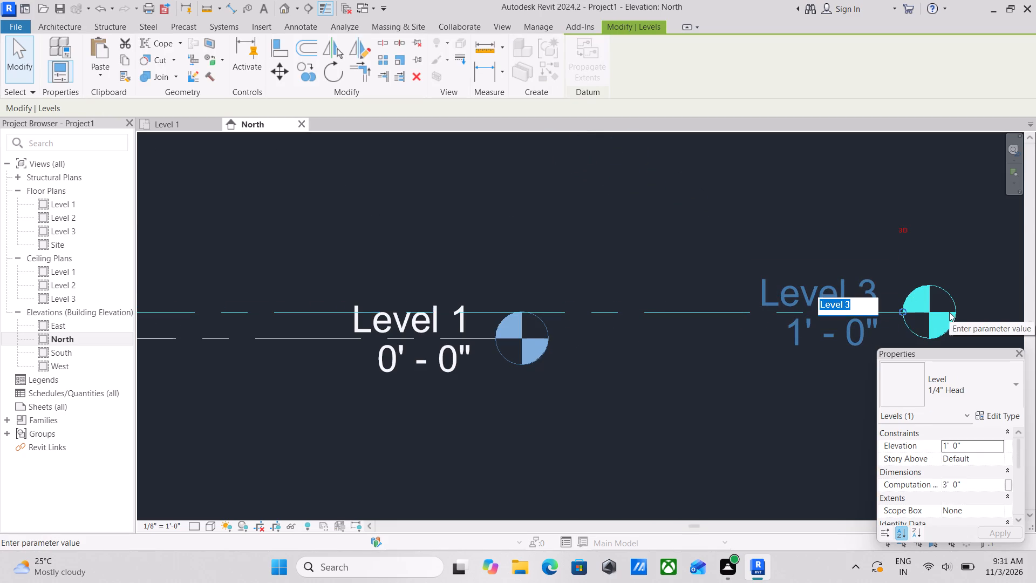
pyautogui.write('gr')
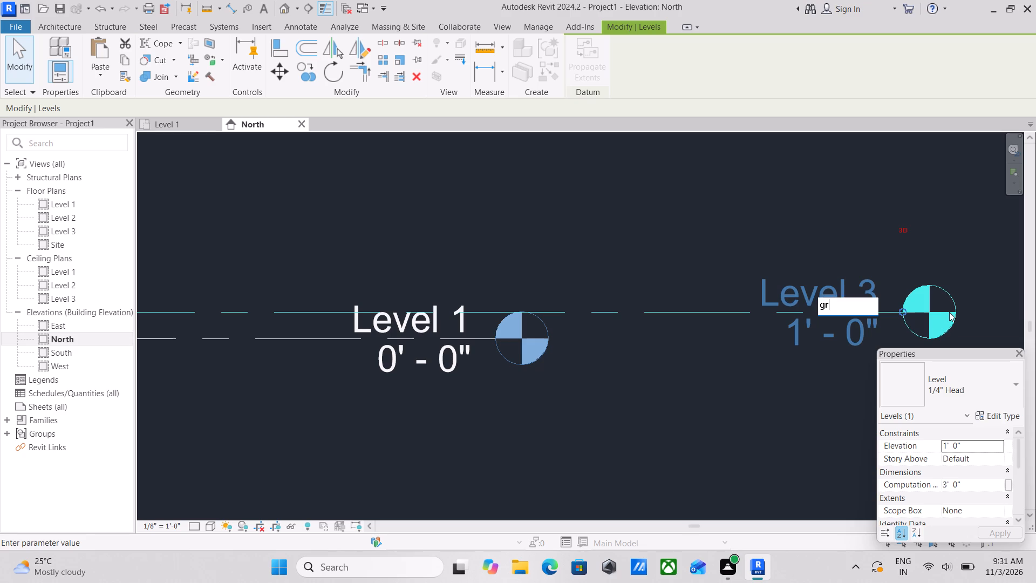
pyautogui.press('BackSpace')
pyautogui.press('BackSpace')
pyautogui.write('GROUND')
pyautogui.press('space')
pyautogui.write('FLOOR')
pyautogui.press('Return')
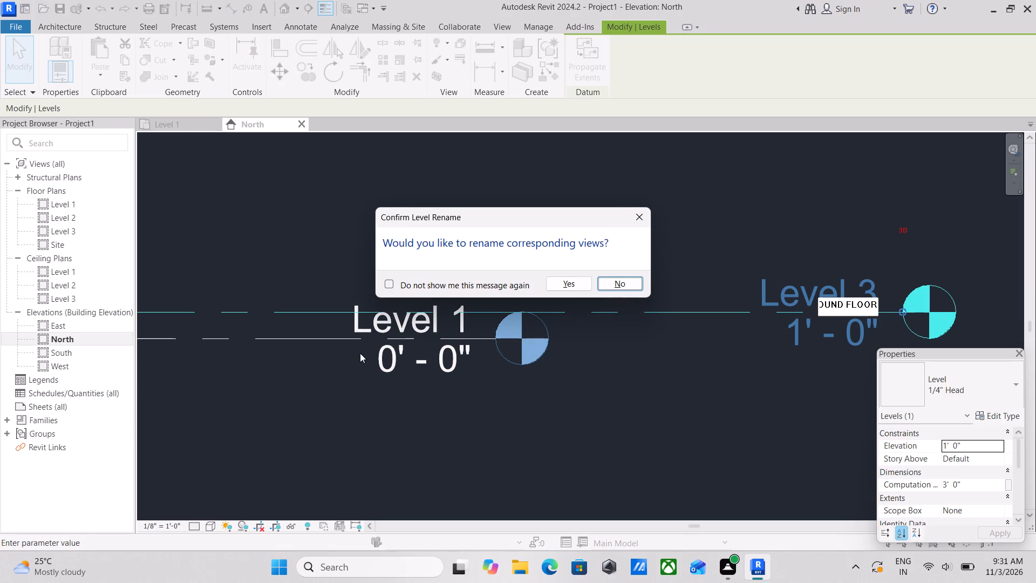
pyautogui.click(570, 285)
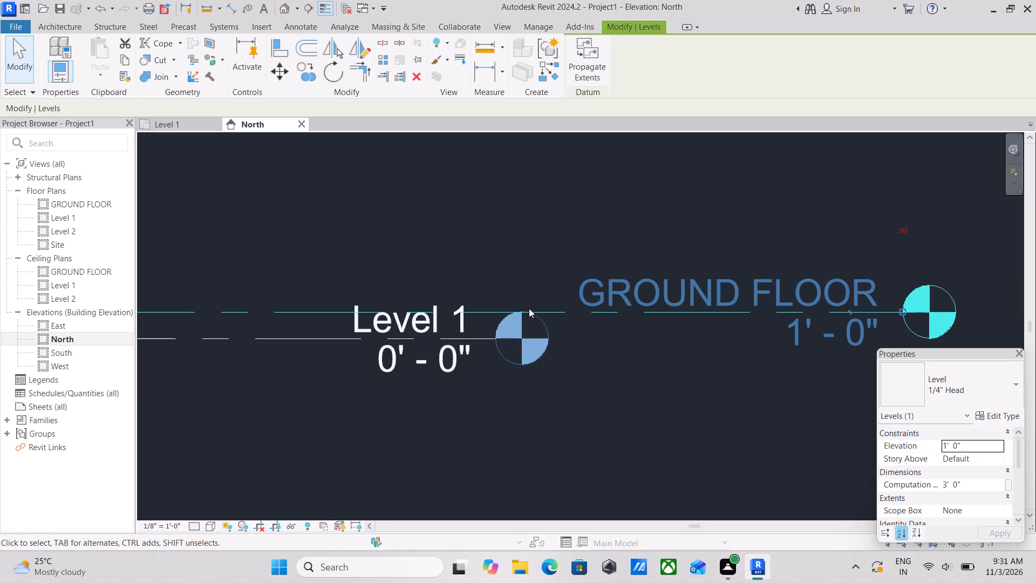
# Rename Level 1 as GROUND LEVEL and apply the new name to its corresponding views.
pyautogui.doubleClick(407, 327)
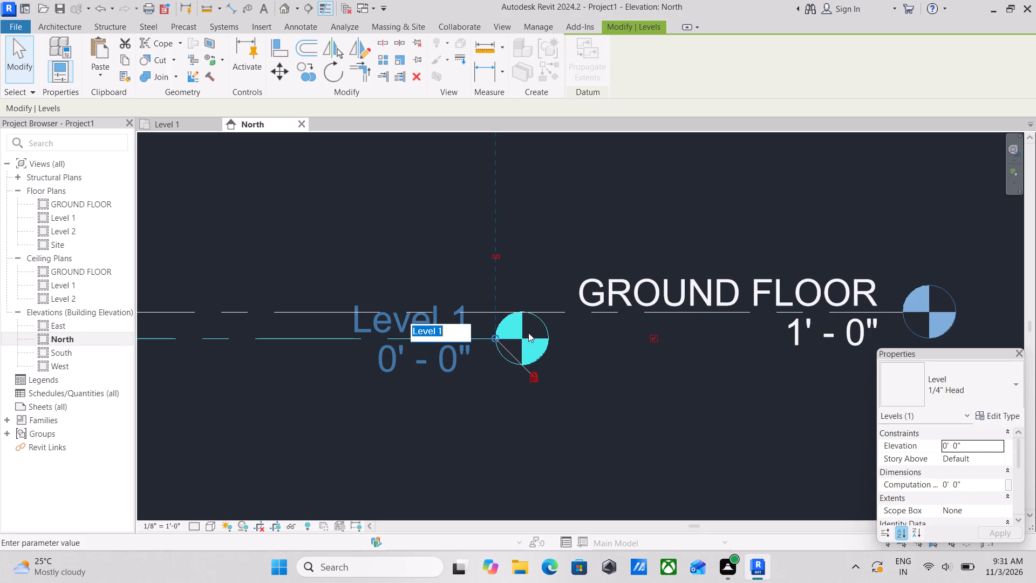
pyautogui.write('GROUN')
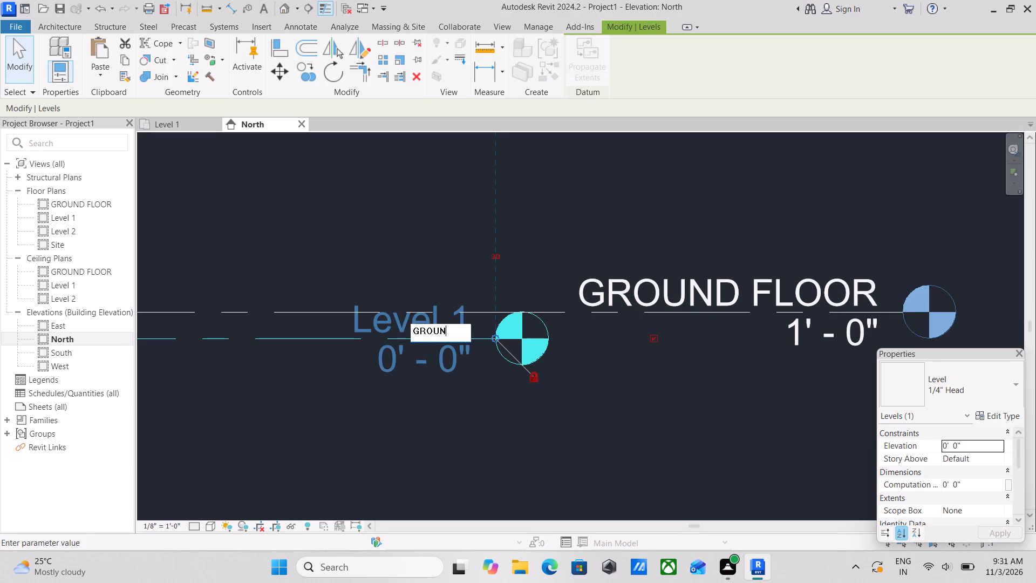
pyautogui.write('D')
pyautogui.press('space')
pyautogui.write('LELV')
pyautogui.press('BackSpace')
pyautogui.press('BackSpace')
pyautogui.press('v')
pyautogui.write('EL')
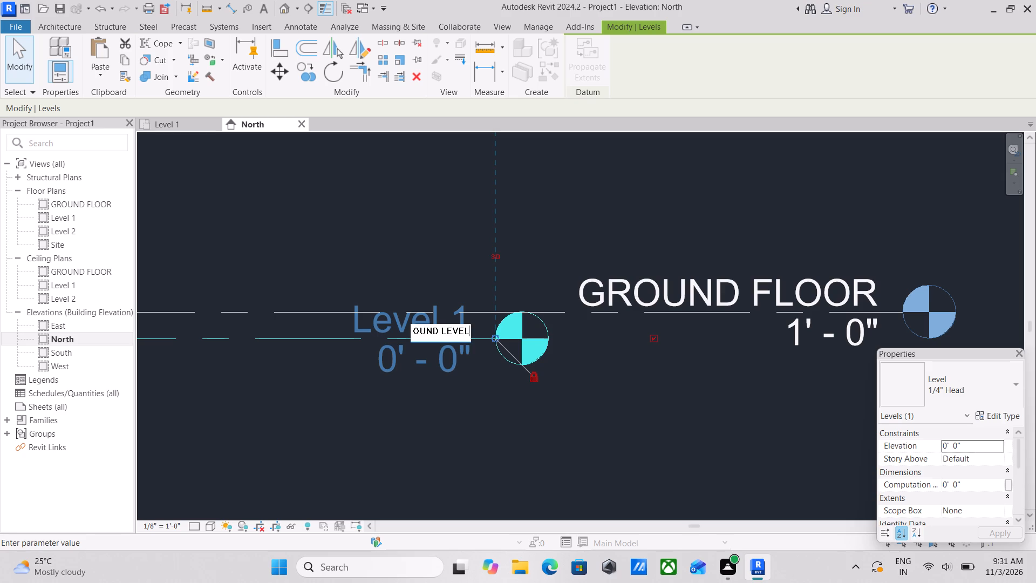
pyautogui.press('Return')
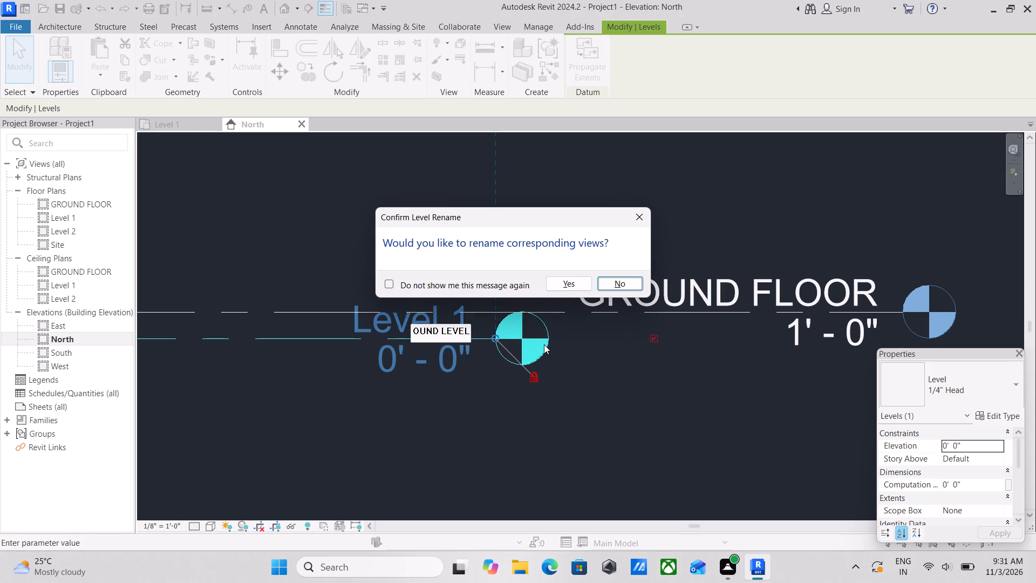
pyautogui.click(569, 283)
# Place an aligned dimension between the Level 2 line and the GROUND FLOOR line.
pyautogui.scroll(-2, 588, 357)
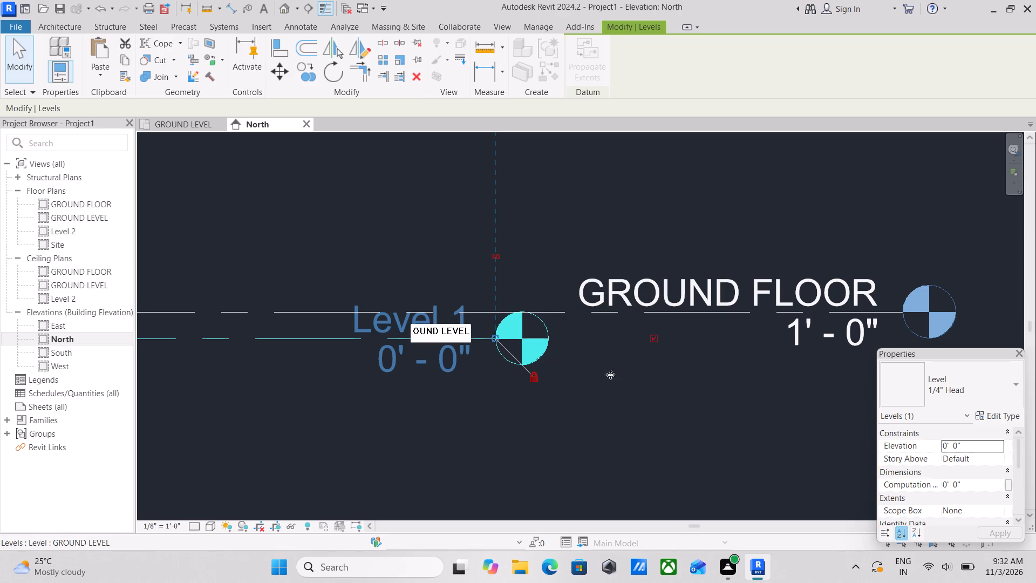
pyautogui.scroll(-4, 272, 202)
pyautogui.scroll(-2, 435, 245)
pyautogui.moveTo(435, 245); pyautogui.dragTo(606, 322, button='middle')
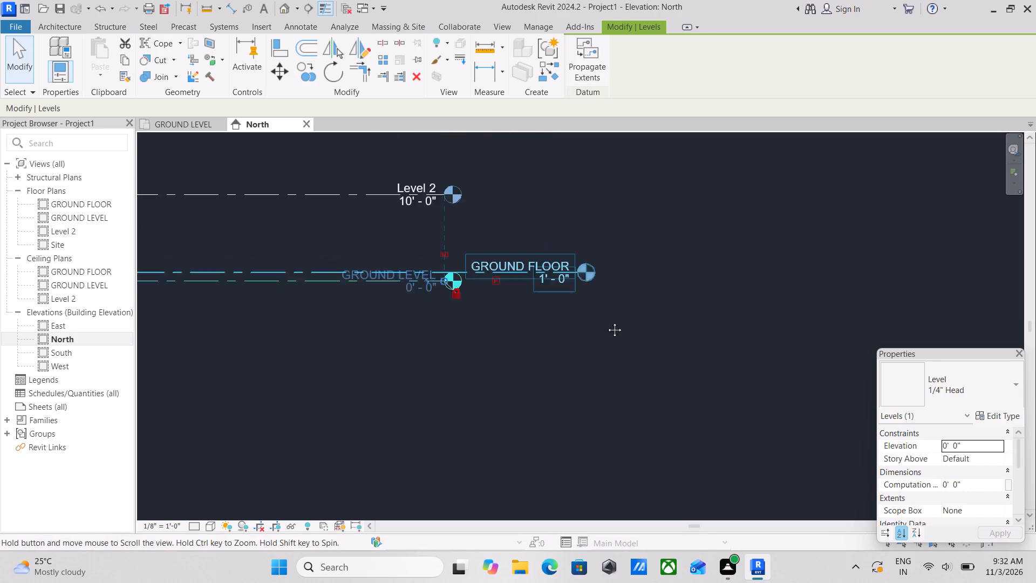
pyautogui.moveTo(606, 322); pyautogui.dragTo(621, 330, button='middle')
pyautogui.moveTo(349, 310); pyautogui.dragTo(538, 419, button='middle')
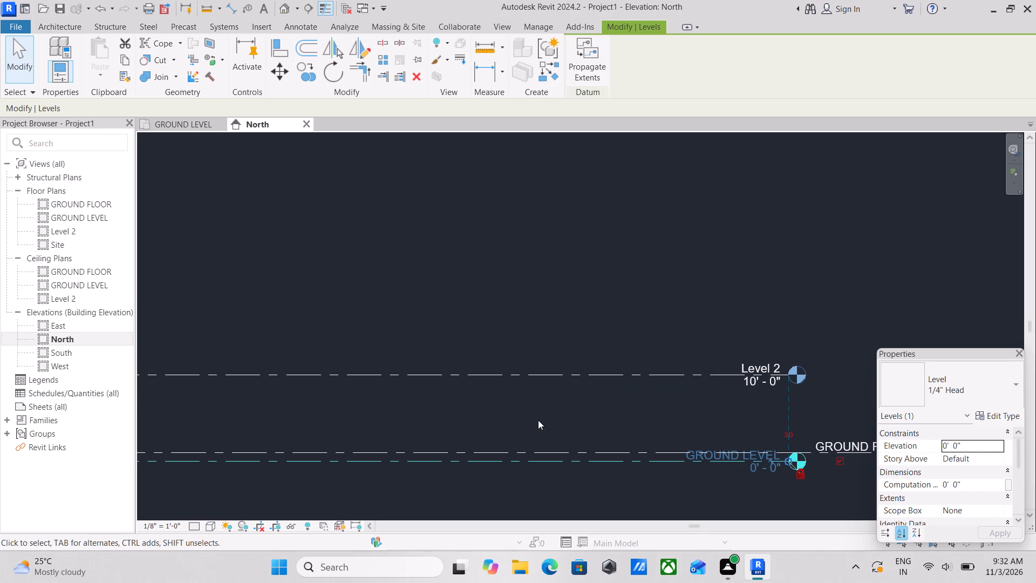
pyautogui.scroll(2, 653, 452)
pyautogui.scroll(-1, 578, 362)
pyautogui.moveTo(578, 361); pyautogui.dragTo(614, 309, button='middle')
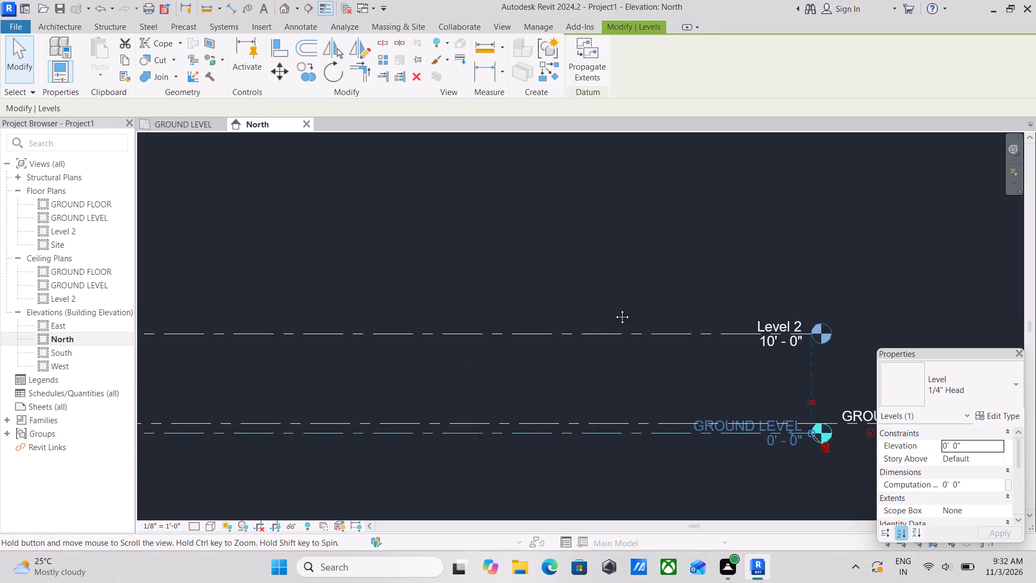
pyautogui.moveTo(614, 309); pyautogui.dragTo(632, 304, button='middle')
pyautogui.scroll(1, 456, 355)
pyautogui.moveTo(459, 353); pyautogui.dragTo(548, 351, button='middle')
pyautogui.press('Escape')
pyautogui.scroll(1, 549, 351)
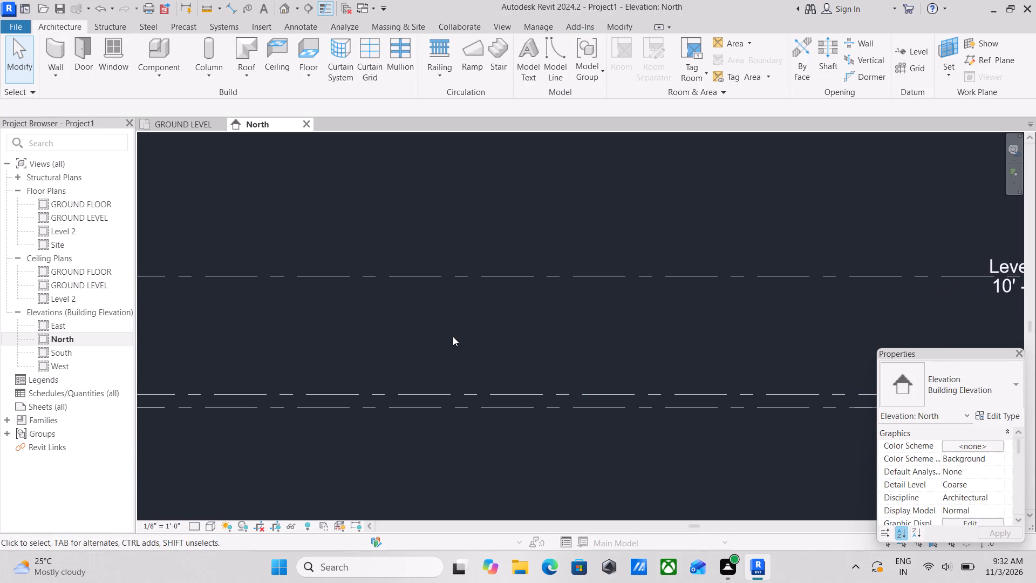
pyautogui.write('DI')
pyautogui.click(427, 274)
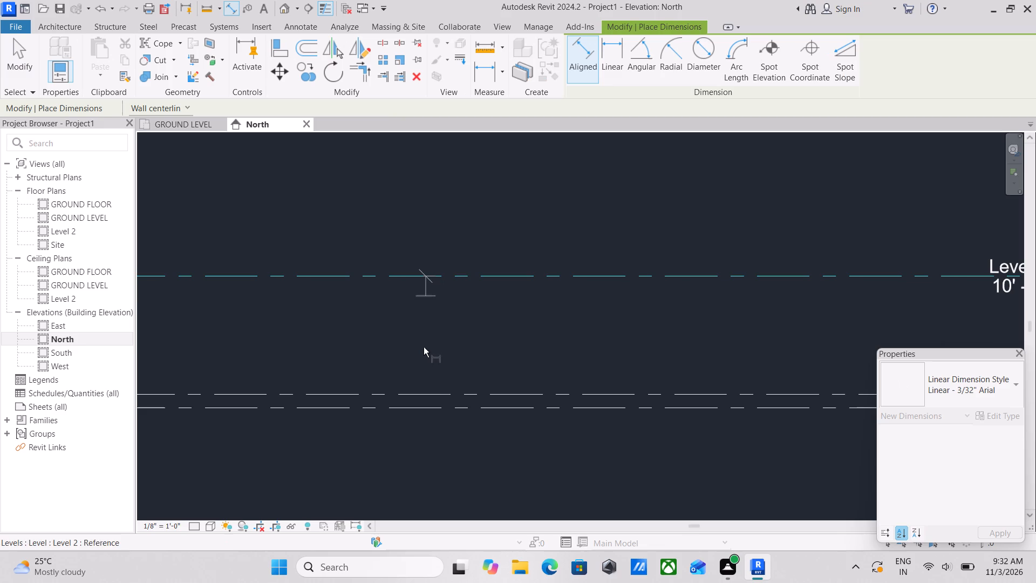
pyautogui.click(424, 392)
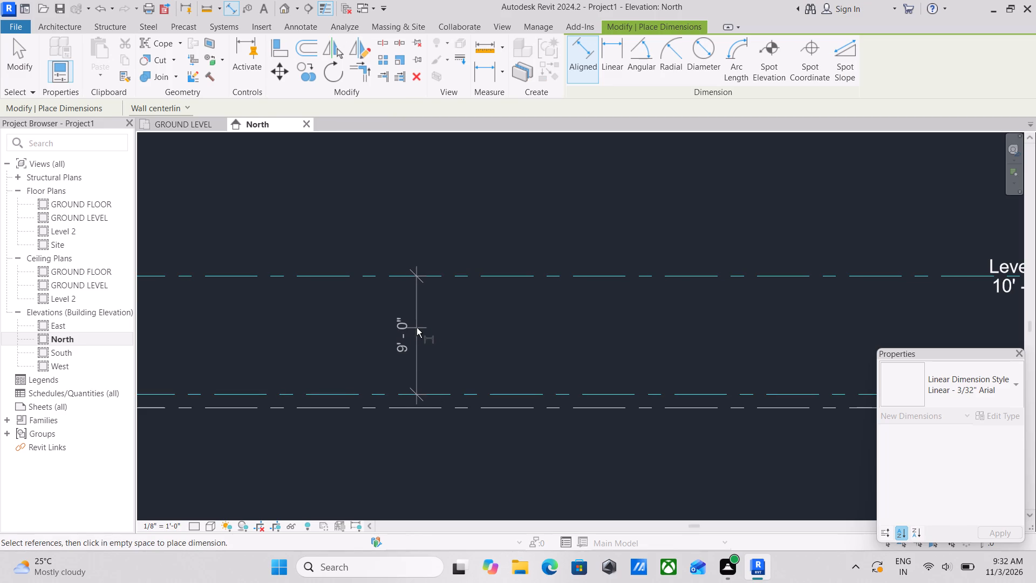
pyautogui.click(417, 328)
pyautogui.press('Escape')
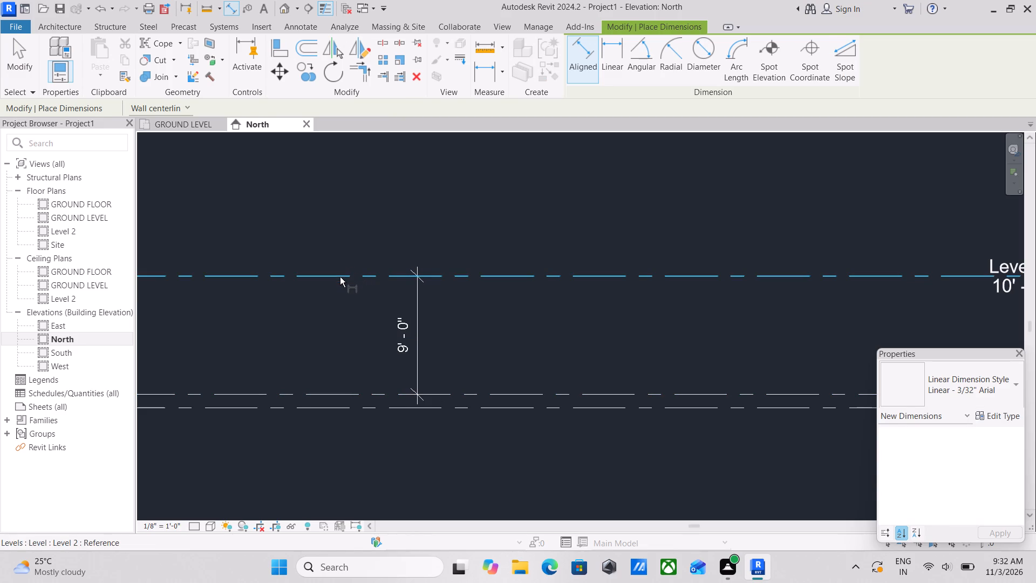
pyautogui.press('Escape')
# Set the distance between the GROUND FLOOR and Level 2 lines to 10' by moving Level 2 through its dimension.
pyautogui.click(339, 276)
pyautogui.click(408, 341)
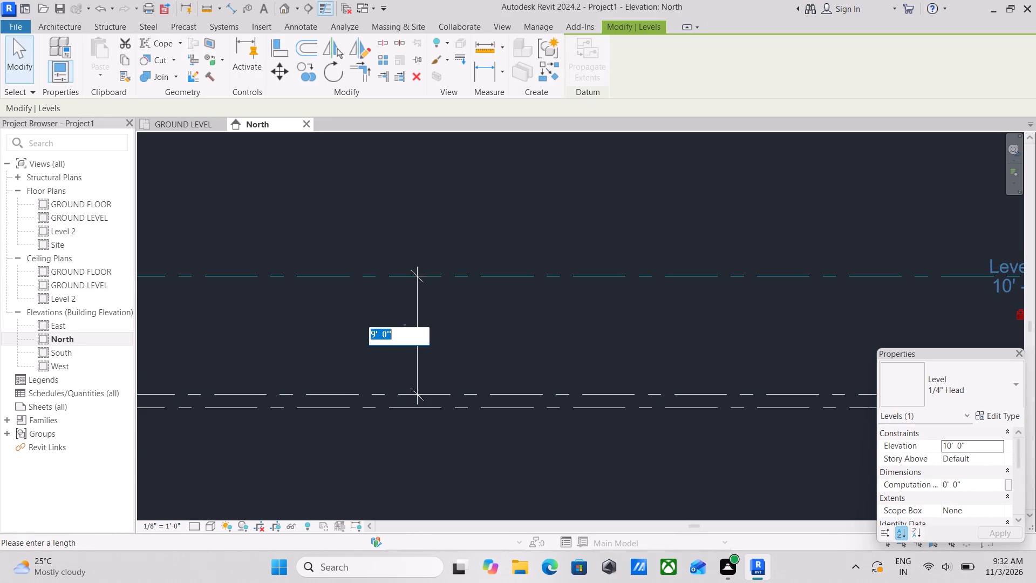
pyautogui.press('1')
pyautogui.write("0'")
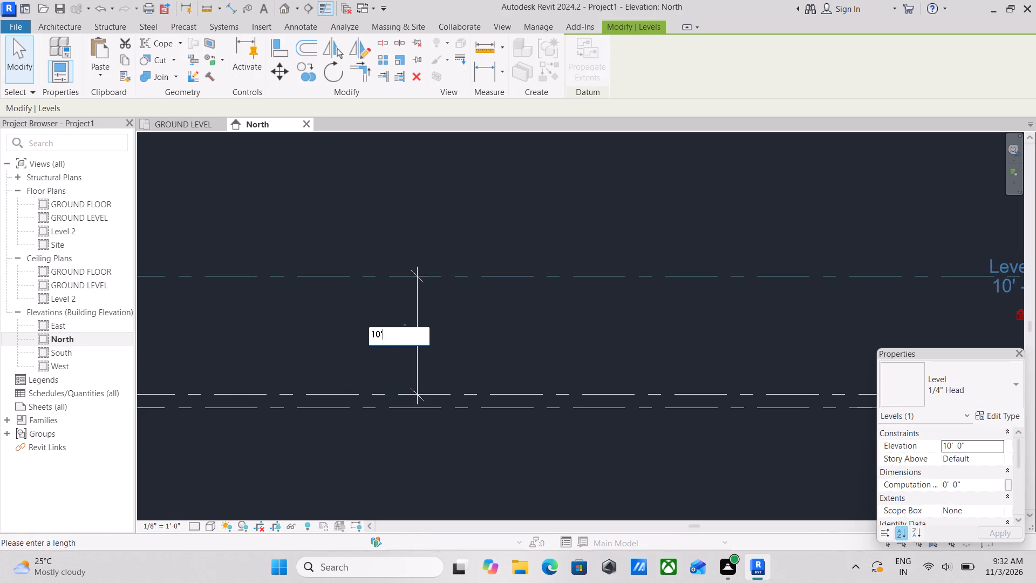
pyautogui.press('Return')
pyautogui.scroll(-4, 474, 308)
pyautogui.press('Escape')
# Create a new level 10' above Level 2 with the Level command, picking the Level 2 line at a 10' offset.
pyautogui.scroll(-3, 513, 289)
pyautogui.moveTo(513, 289); pyautogui.dragTo(520, 316, button='middle')
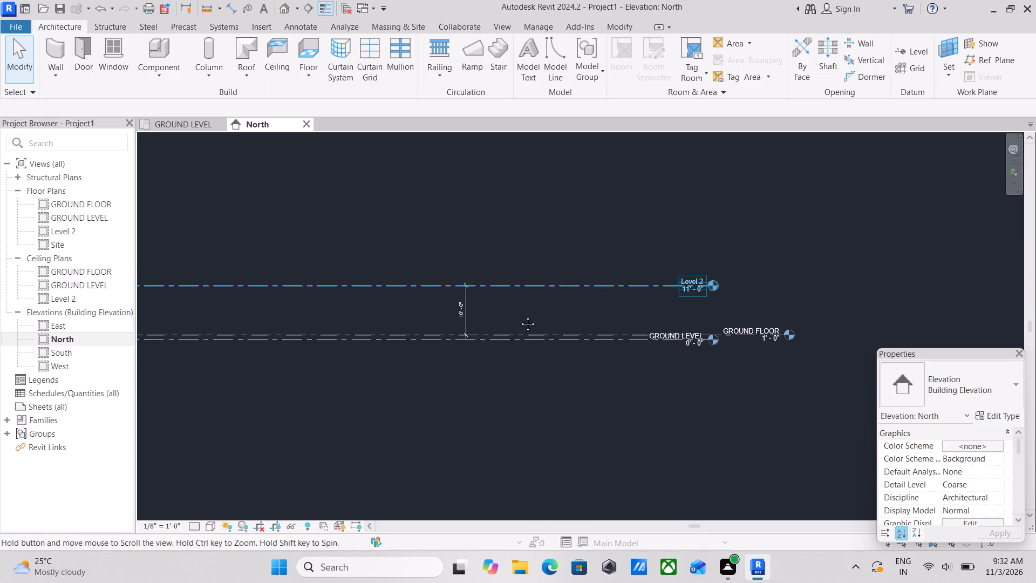
pyautogui.moveTo(520, 316); pyautogui.dragTo(517, 354, button='middle')
pyautogui.write('LL')
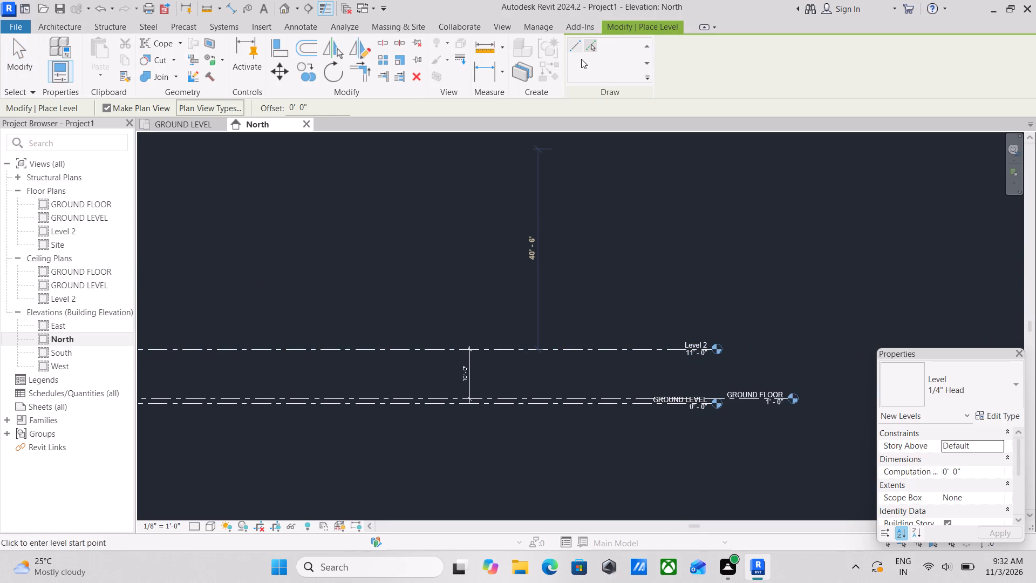
pyautogui.click(589, 49)
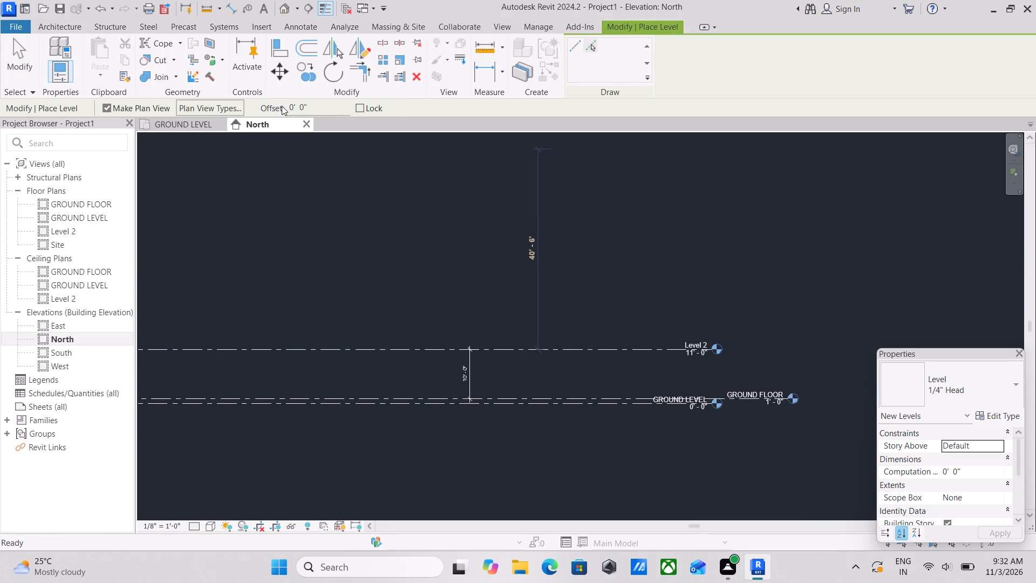
pyautogui.moveTo(309, 106); pyautogui.dragTo(230, 106)
pyautogui.press('1')
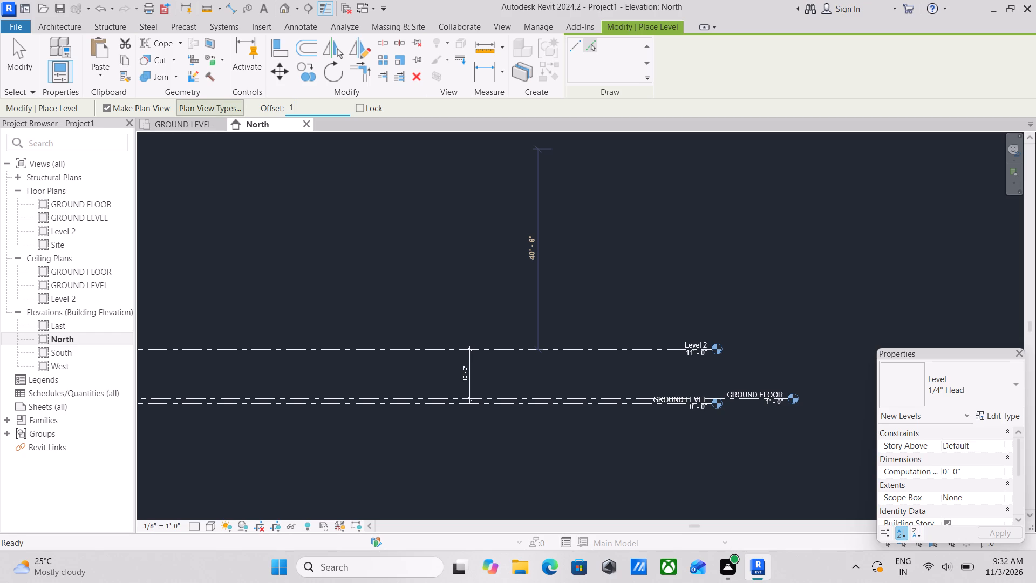
pyautogui.write("0'")
pyautogui.press('Return')
pyautogui.click(507, 345)
pyautogui.scroll(2, 680, 298)
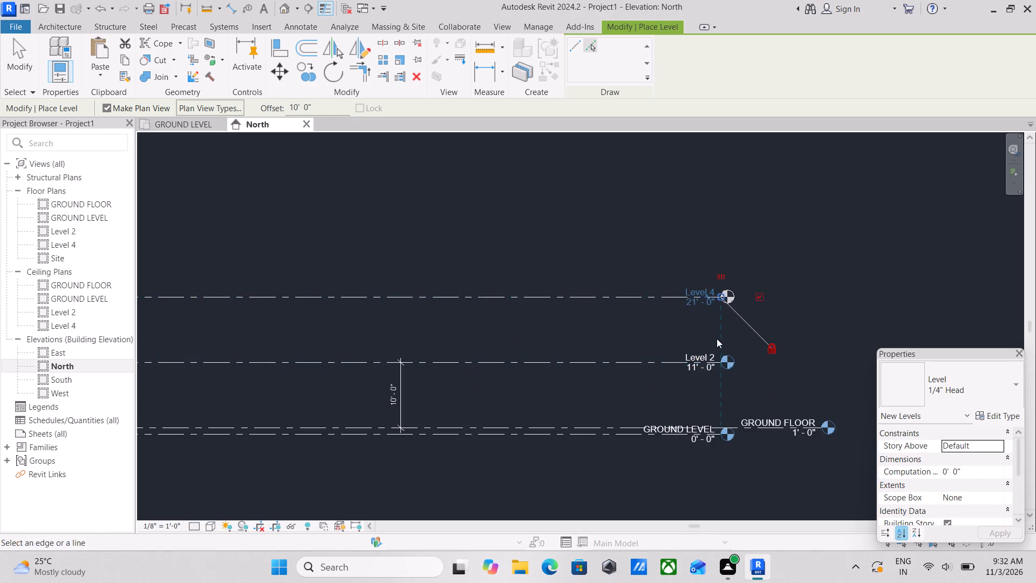
pyautogui.press('Escape')
pyautogui.scroll(3, 705, 390)
pyautogui.press('Escape')
pyautogui.press('Escape')
pyautogui.press('Escape')
# Rename Level 2 as FIRST FLOOR and apply the new name to its corresponding views.
pyautogui.scroll(1, 692, 359)
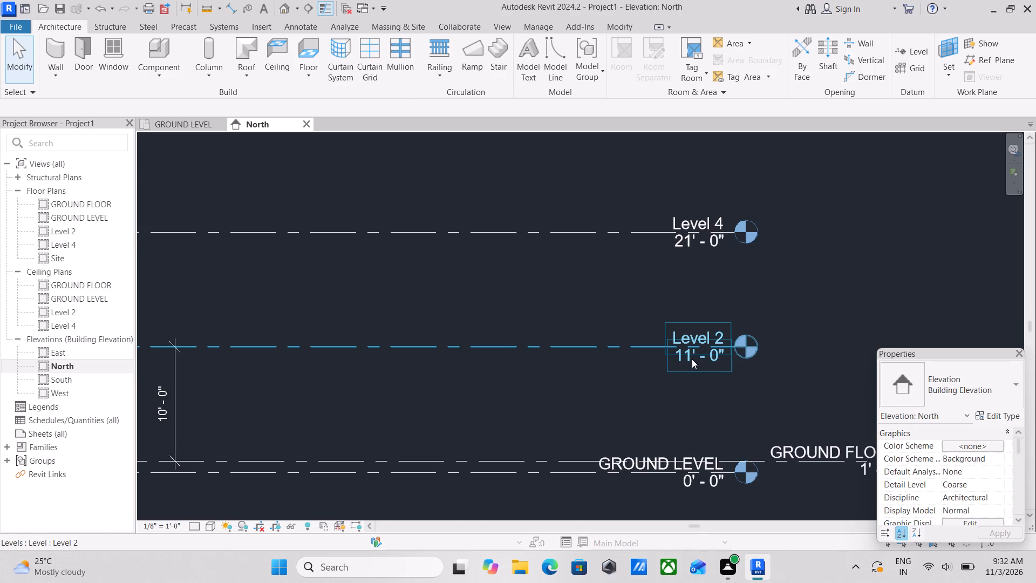
pyautogui.scroll(3, 692, 359)
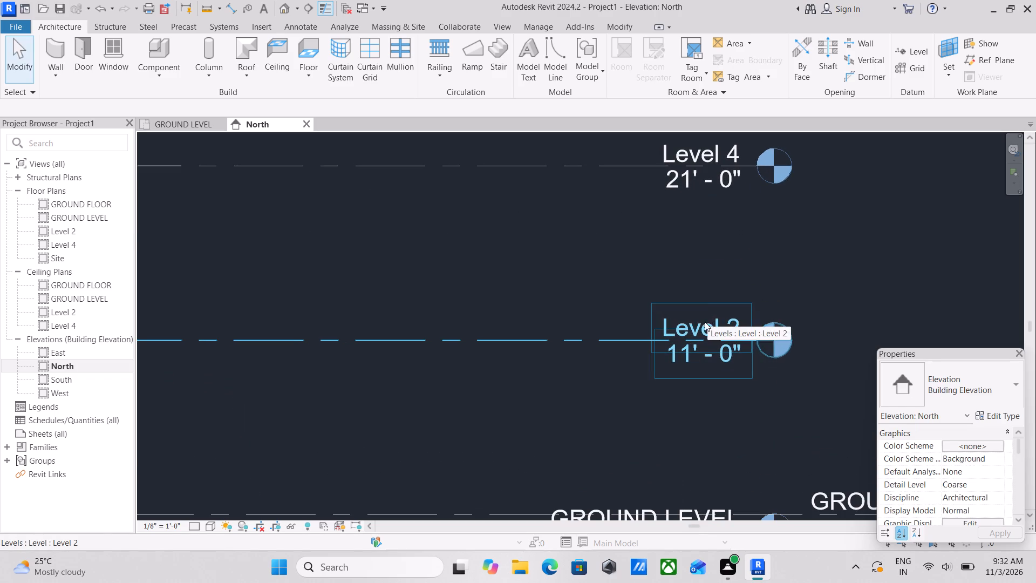
pyautogui.doubleClick(704, 325)
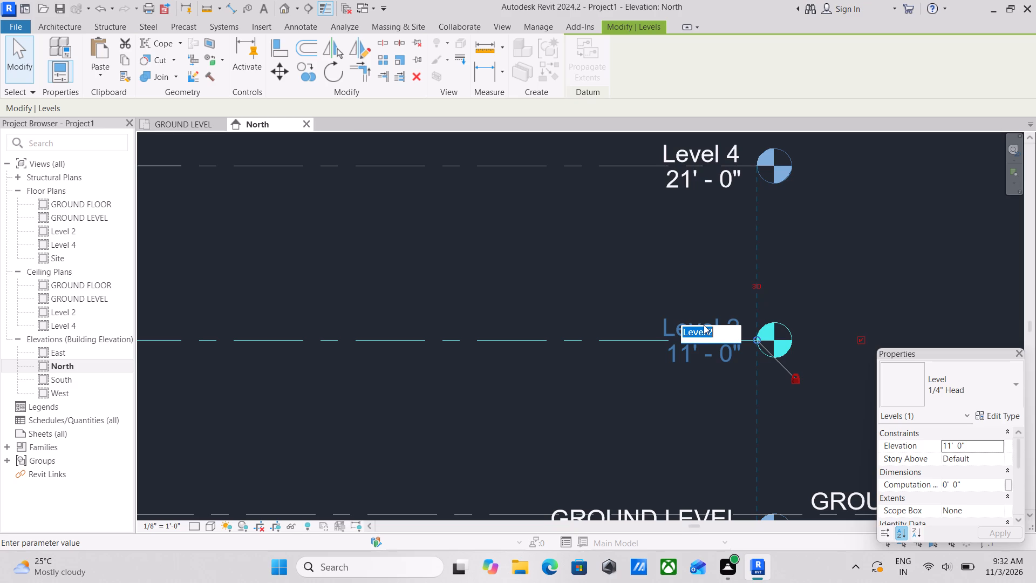
pyautogui.write('FI')
pyautogui.write('RST')
pyautogui.press('space')
pyautogui.write('FLOO')
pyautogui.press('r')
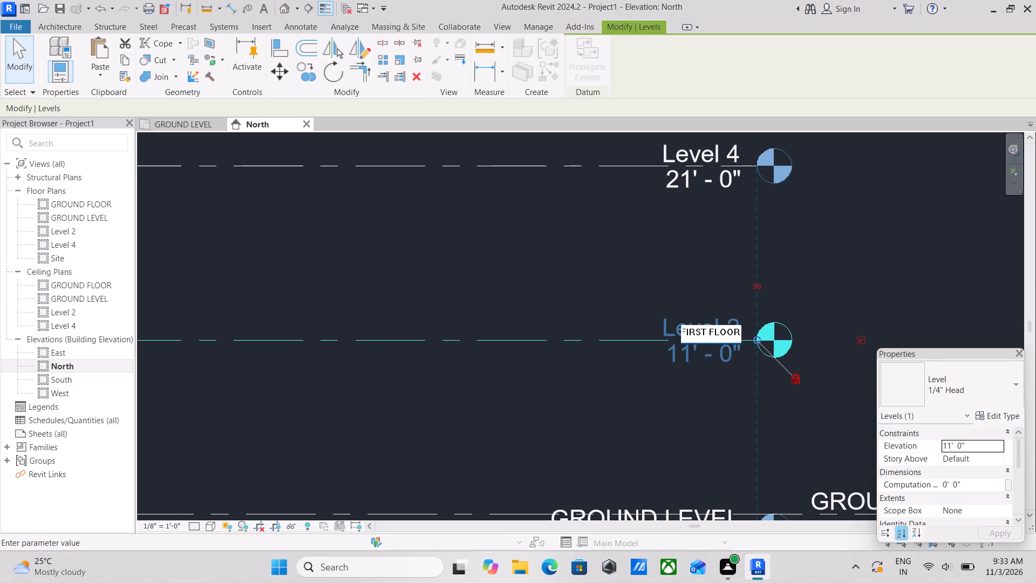
pyautogui.press('Return')
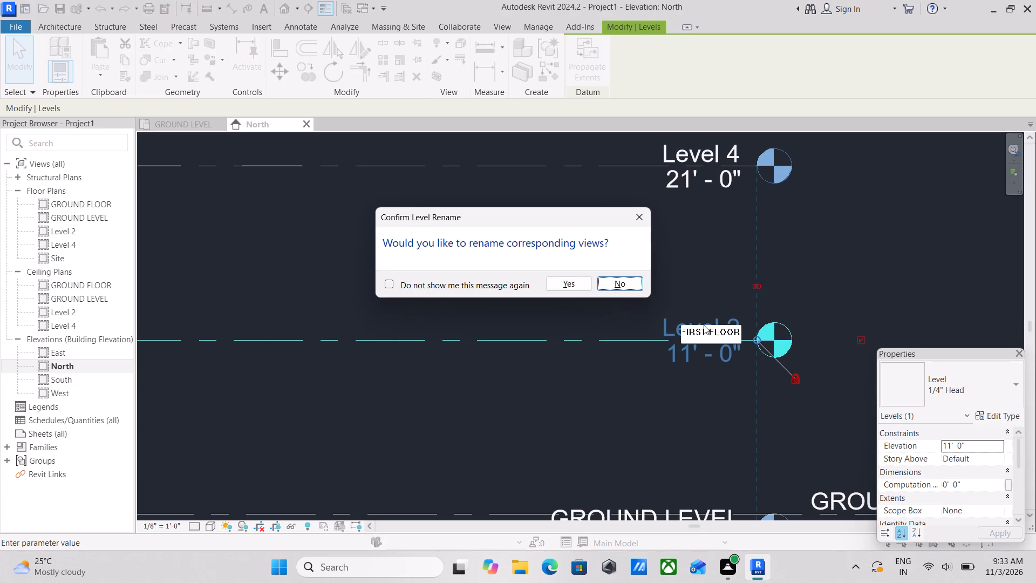
pyautogui.click(567, 285)
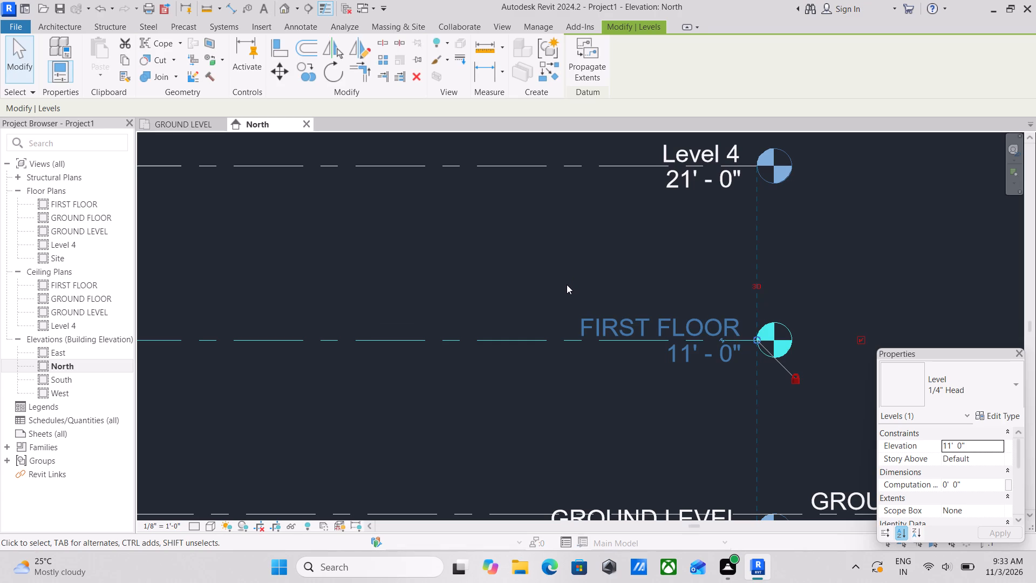
# Rename Level 4 as SECOND FLR and apply the new name to its corresponding views.
pyautogui.scroll(-4, 660, 262)
pyautogui.scroll(-2, 576, 266)
pyautogui.moveTo(576, 268); pyautogui.dragTo(588, 280, button='middle')
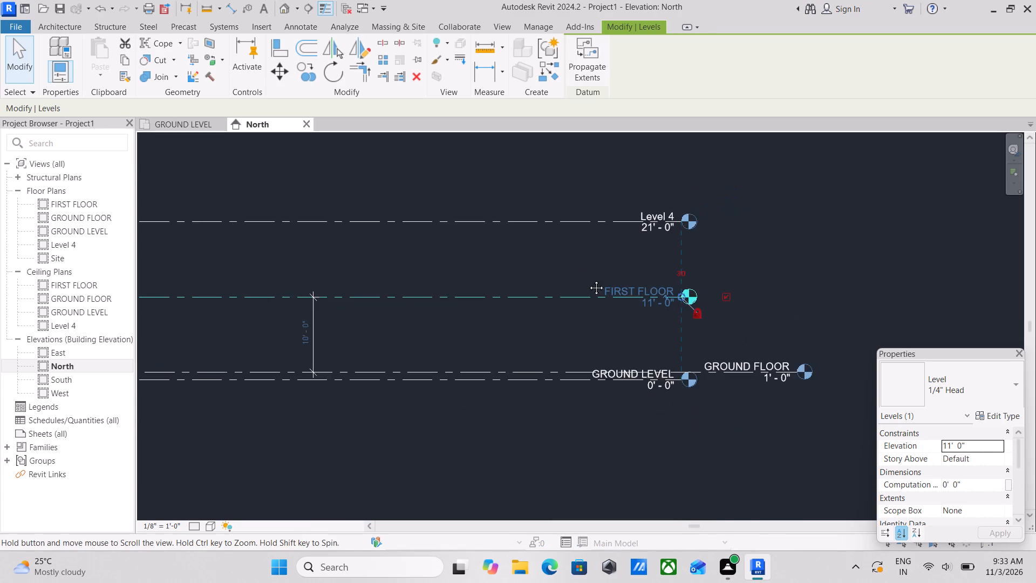
pyautogui.moveTo(588, 280); pyautogui.dragTo(697, 394, button='middle')
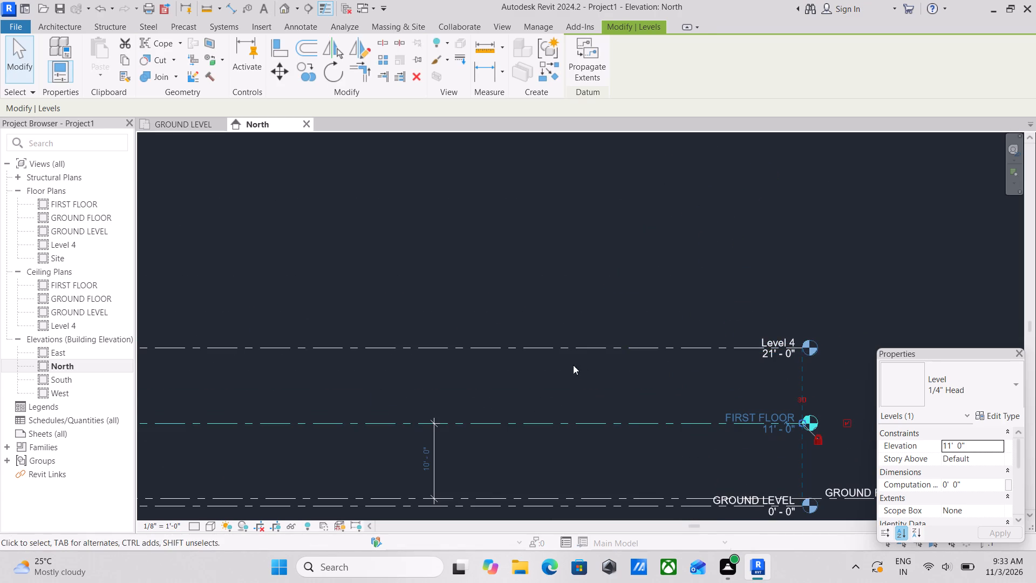
pyautogui.moveTo(574, 364); pyautogui.dragTo(589, 356, button='middle')
pyautogui.moveTo(766, 340); pyautogui.dragTo(718, 341, button='middle')
pyautogui.scroll(3, 779, 327)
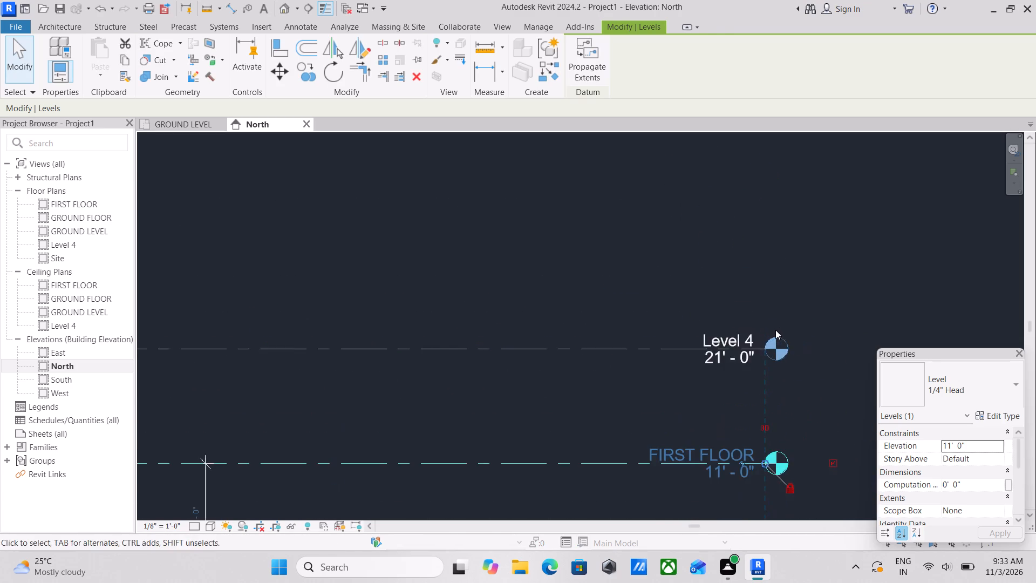
pyautogui.scroll(3, 775, 330)
pyautogui.doubleClick(736, 336)
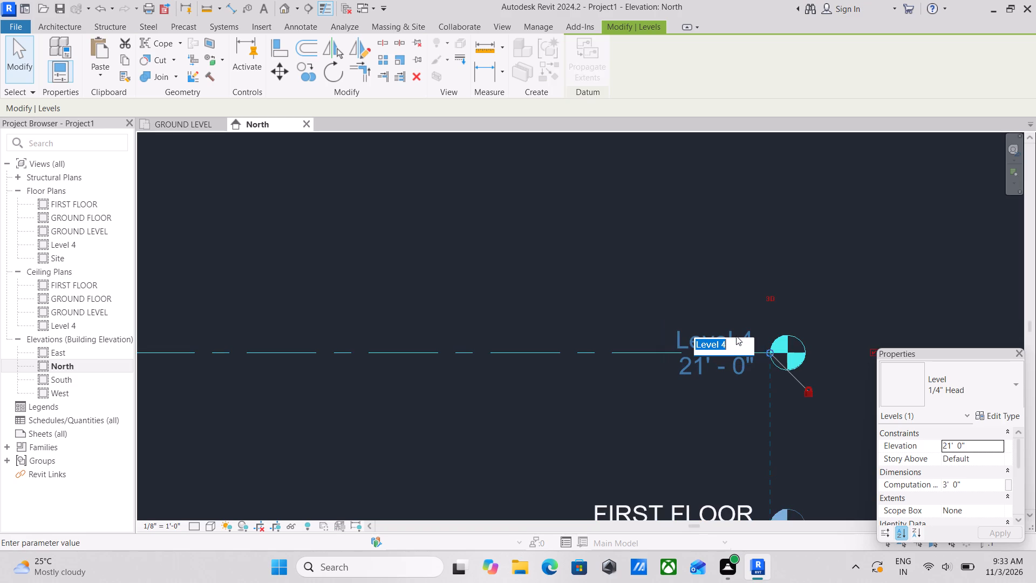
pyautogui.write('SECO')
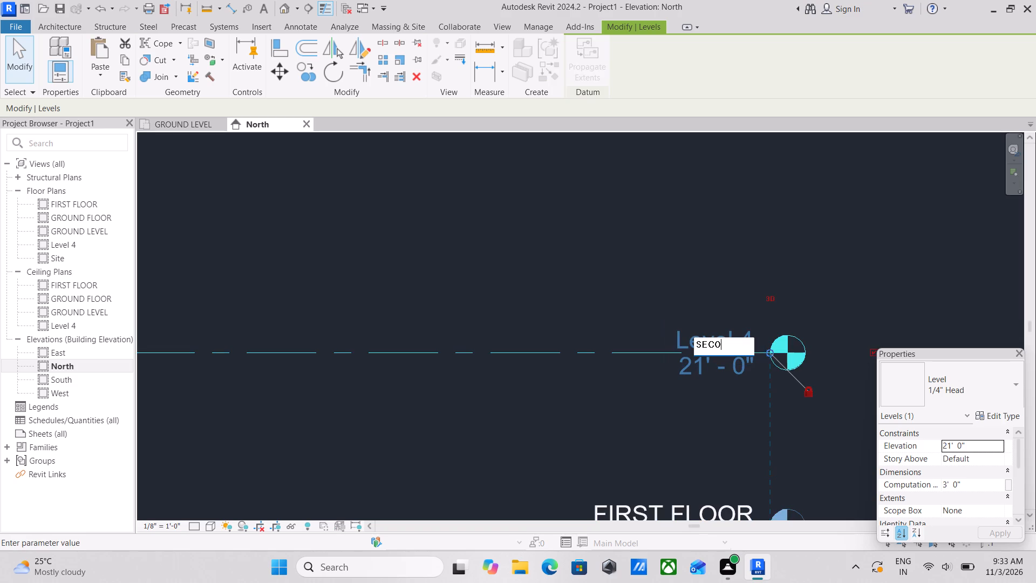
pyautogui.press('n')
pyautogui.write('D')
pyautogui.press('space')
pyautogui.write('FL')
pyautogui.press('r')
pyautogui.press('Return')
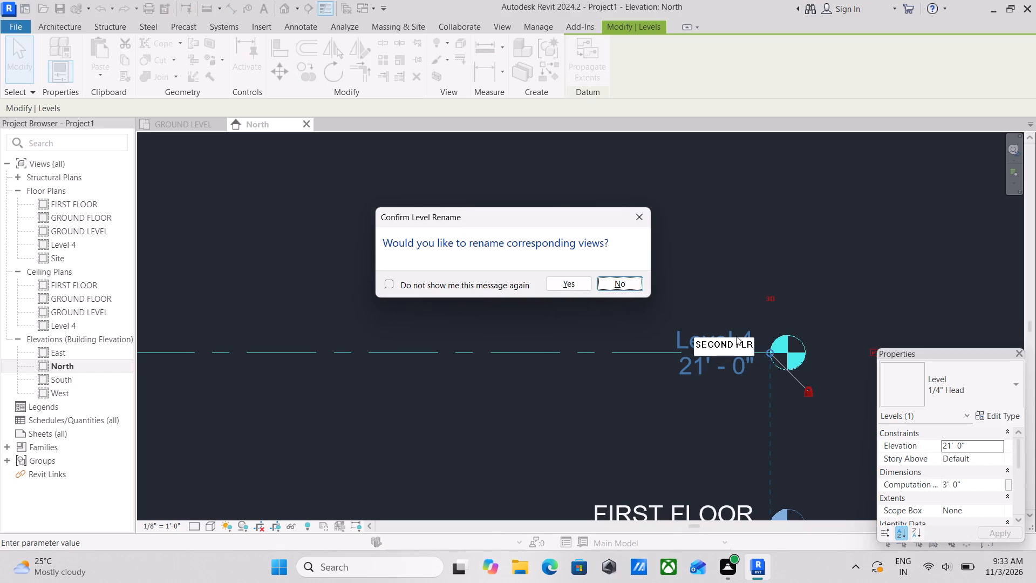
pyautogui.click(558, 281)
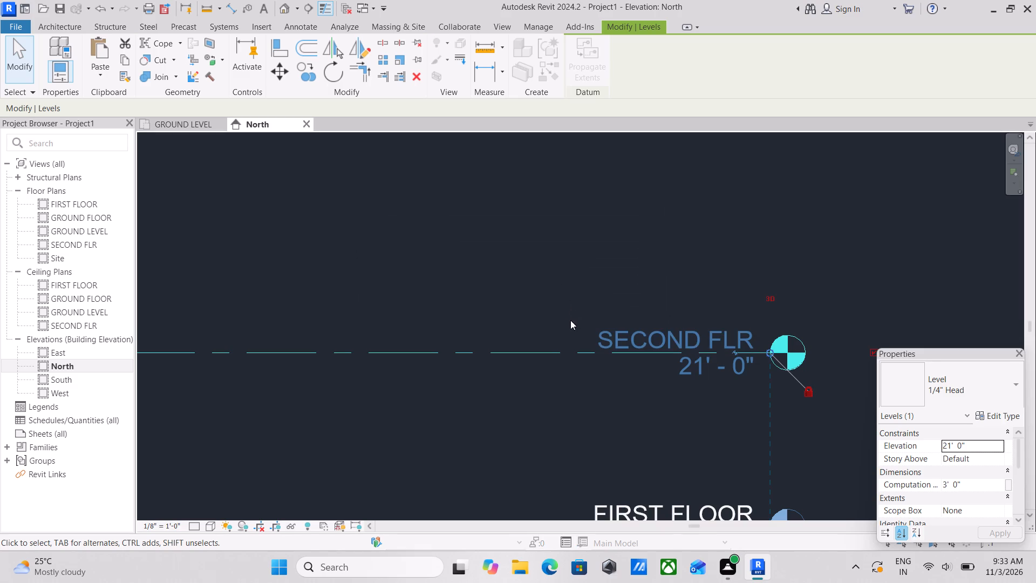
# Delete the aligned dimension between the GROUND FLOOR and FIRST FLOOR level lines.
pyautogui.scroll(-9, 559, 318)
pyautogui.press('Escape')
pyautogui.scroll(-2, 461, 286)
pyautogui.moveTo(461, 285); pyautogui.dragTo(565, 314, button='middle')
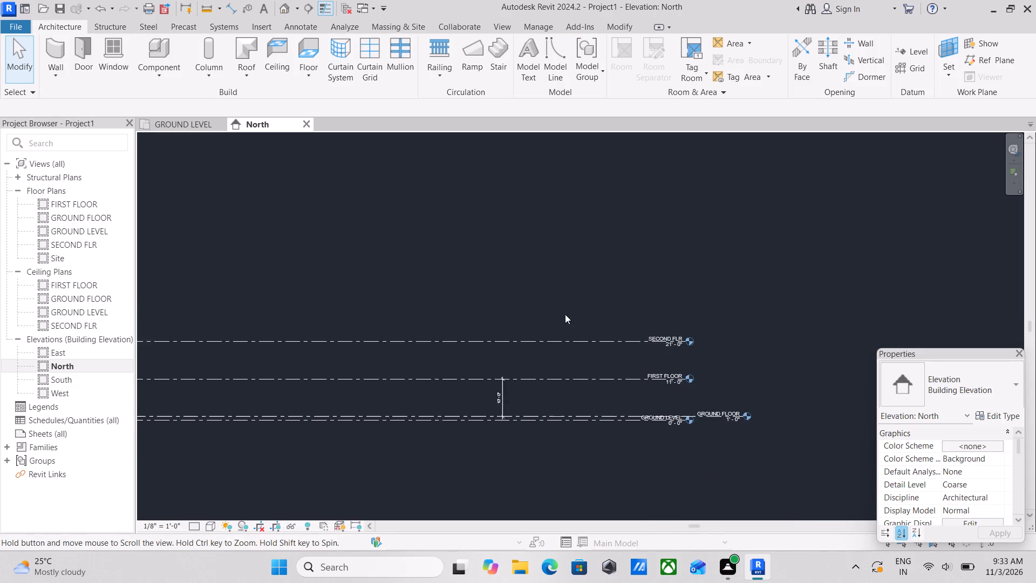
pyautogui.scroll(3, 482, 409)
pyautogui.scroll(4, 521, 433)
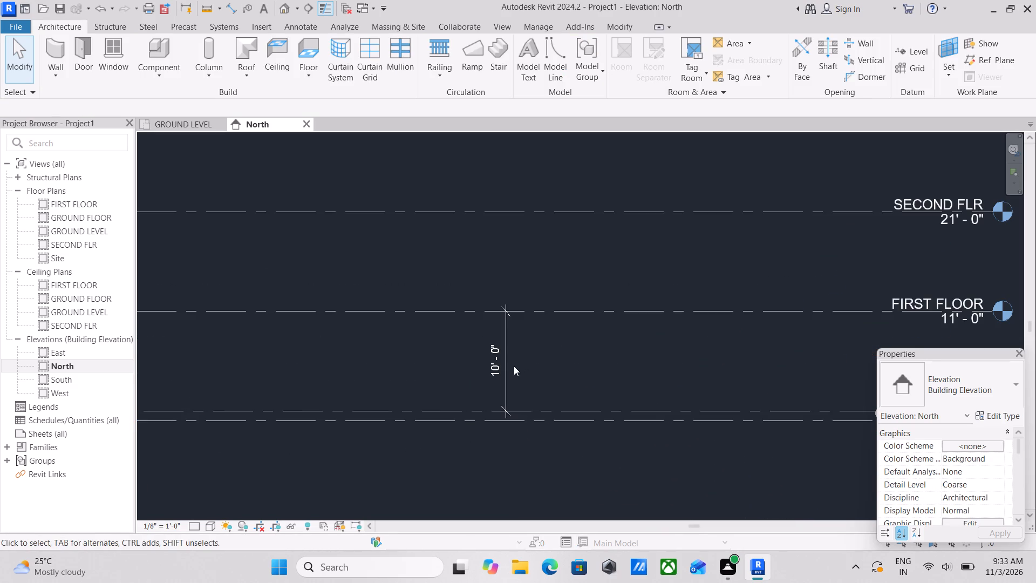
pyautogui.click(511, 367)
pyautogui.rightClick(511, 367)
pyautogui.rightClick(511, 367)
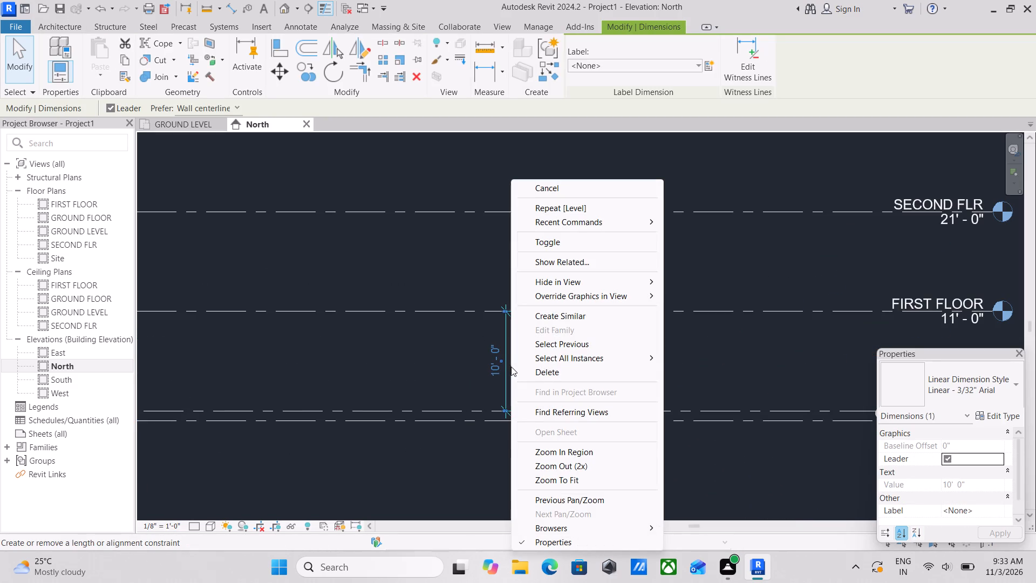
pyautogui.click(539, 370)
pyautogui.scroll(-5, 515, 364)
pyautogui.scroll(-3, 454, 348)
pyautogui.moveTo(454, 347); pyautogui.dragTo(533, 388, button='middle')
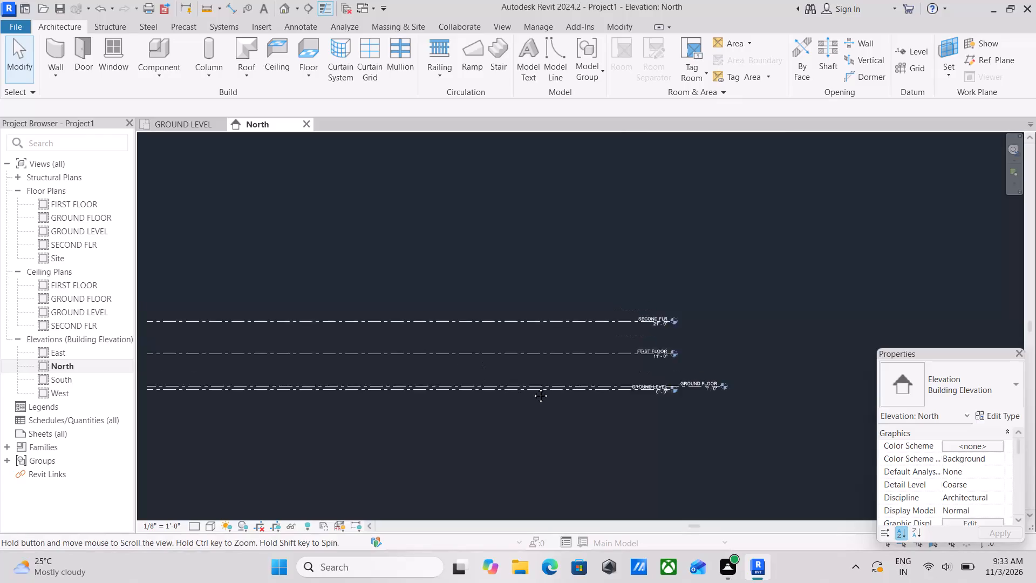
pyautogui.moveTo(533, 388); pyautogui.dragTo(534, 388, button='middle')
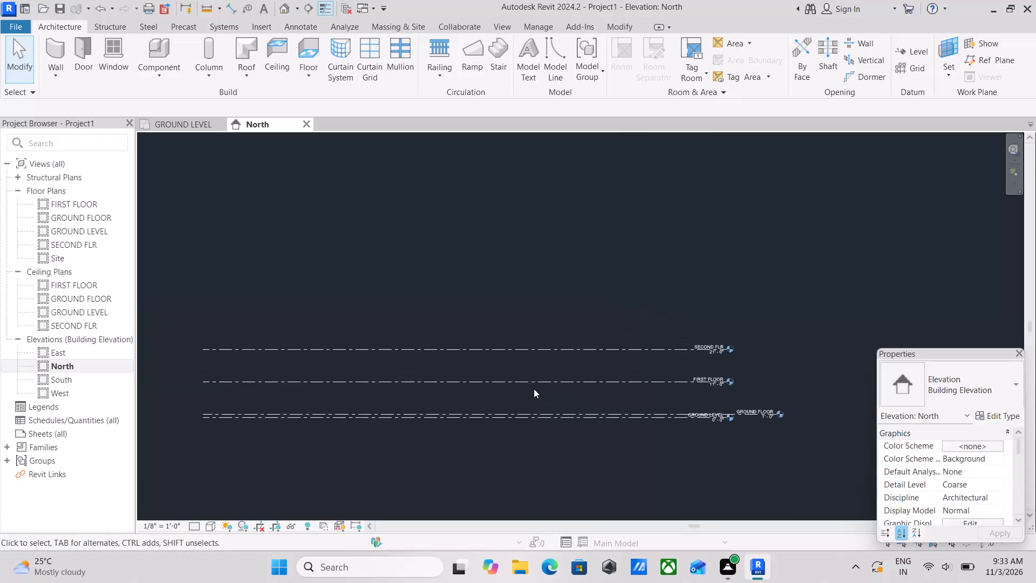
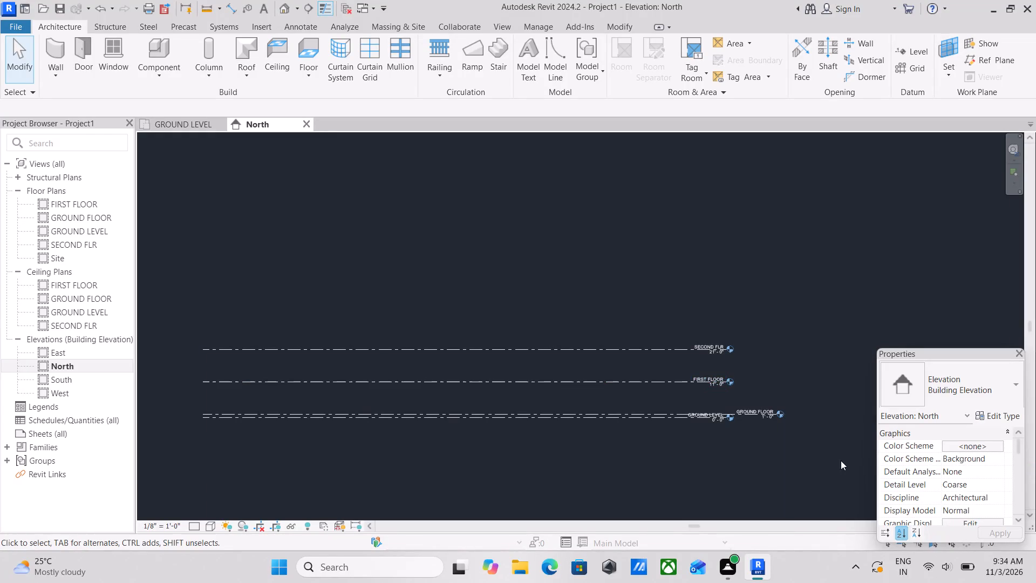
# Inspect the GROUND LEVEL, GROUND FLOOR, FIRST FLOOR and SECOND FLR level lines along their length in the North elevation.
pyautogui.scroll(4, 704, 366)
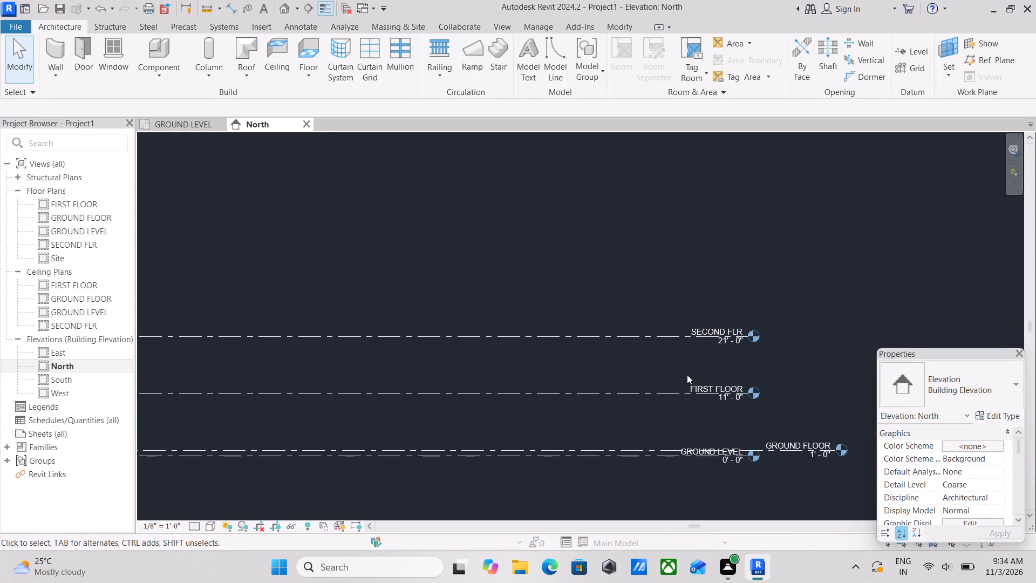
pyautogui.scroll(3, 747, 462)
pyautogui.scroll(-4, 559, 390)
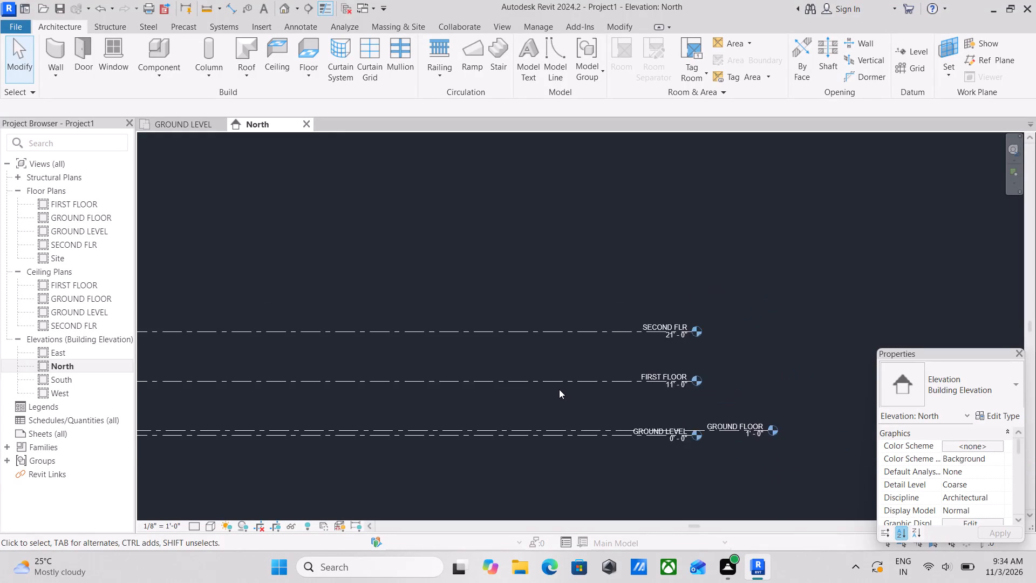
pyautogui.moveTo(560, 388); pyautogui.dragTo(649, 306, button='middle')
pyautogui.press('Escape')
pyautogui.moveTo(356, 329); pyautogui.dragTo(576, 335, button='middle')
pyautogui.scroll(4, 380, 278)
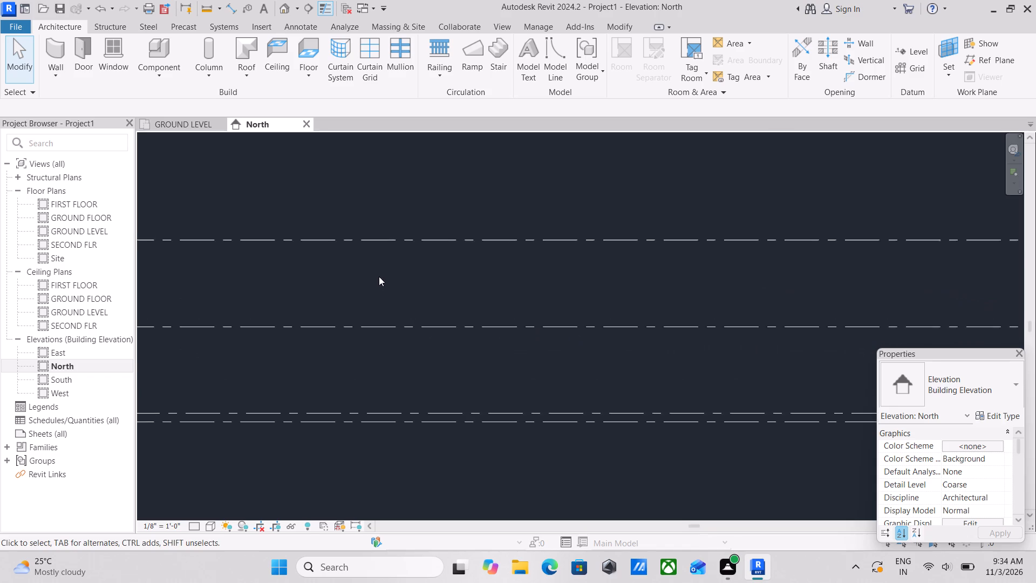
pyautogui.scroll(-4, 378, 276)
pyautogui.moveTo(393, 283); pyautogui.dragTo(370, 289, button='middle')
pyautogui.scroll(1, 372, 293)
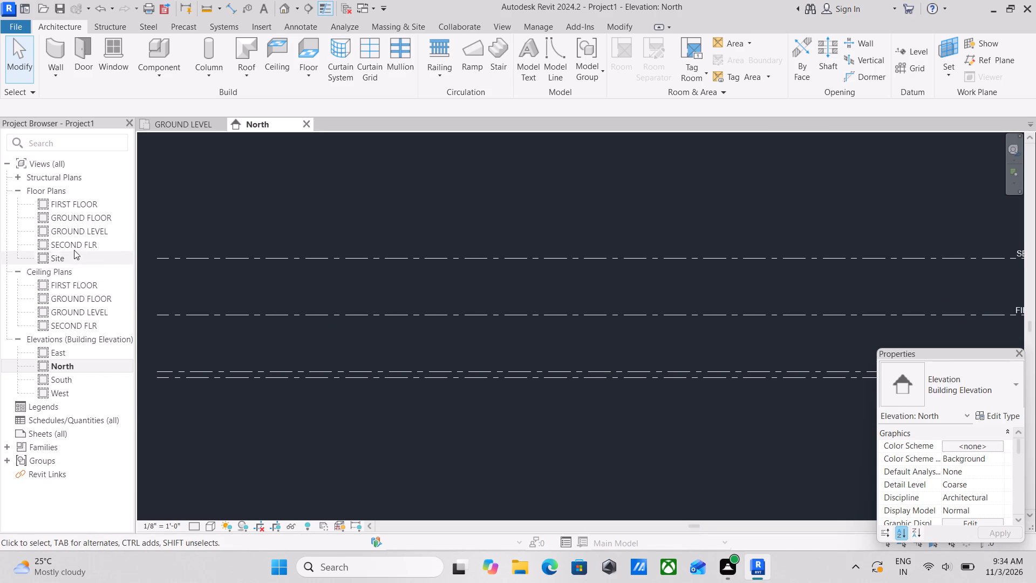
# Open the FIRST FLOOR floor plan and the GROUND FLOOR floor plan.
pyautogui.doubleClick(60, 203)
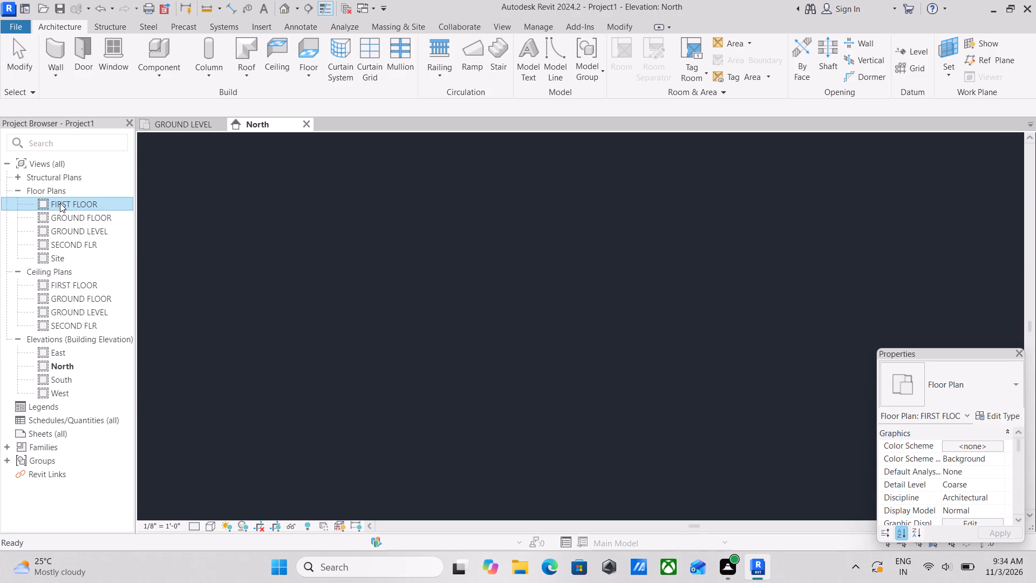
pyautogui.tripleClick(66, 215)
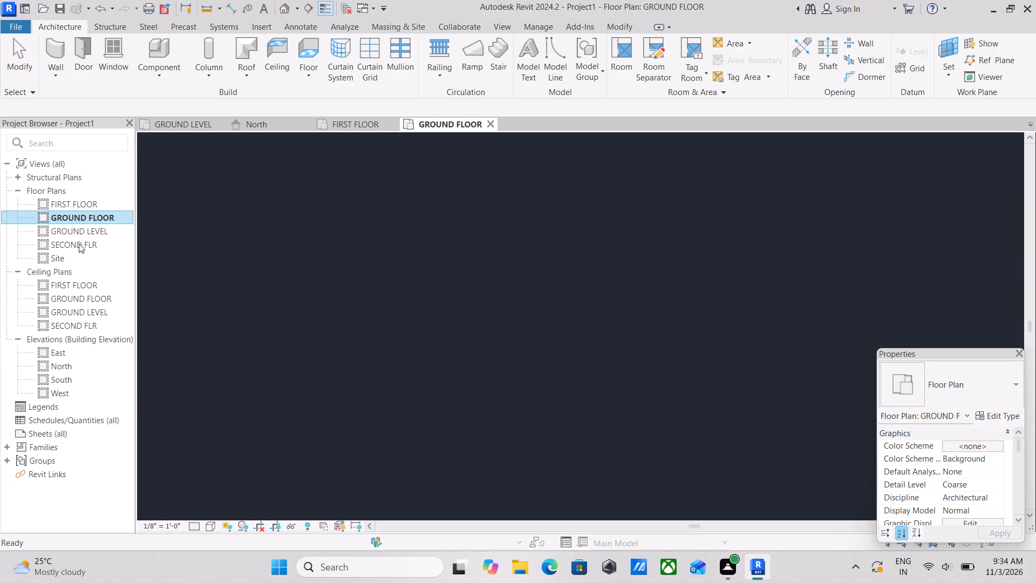
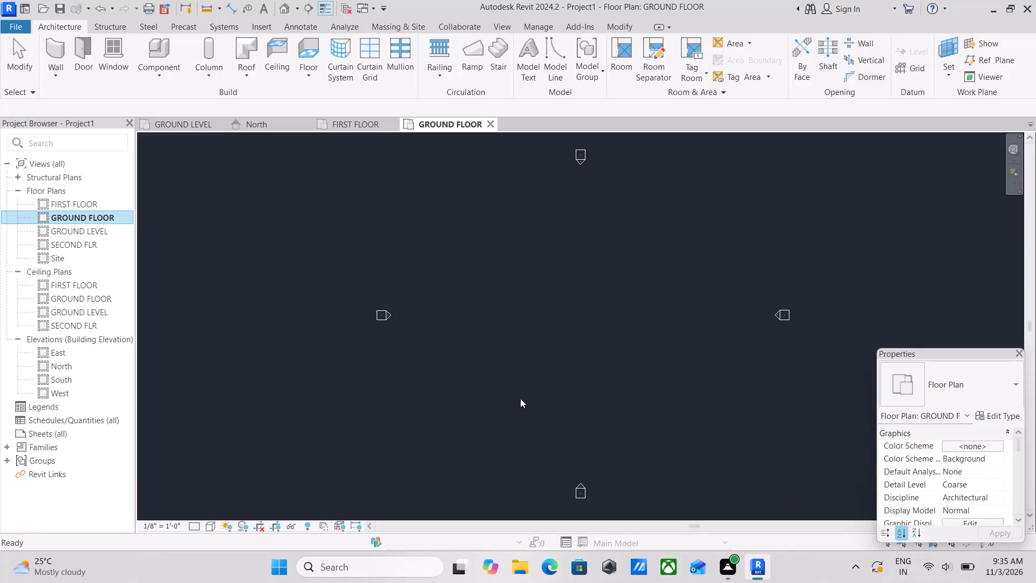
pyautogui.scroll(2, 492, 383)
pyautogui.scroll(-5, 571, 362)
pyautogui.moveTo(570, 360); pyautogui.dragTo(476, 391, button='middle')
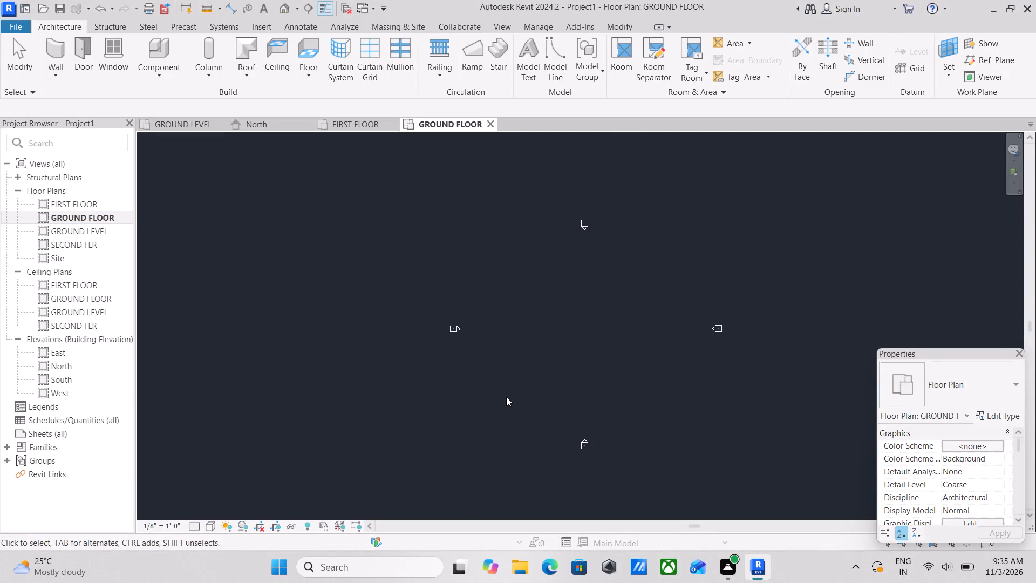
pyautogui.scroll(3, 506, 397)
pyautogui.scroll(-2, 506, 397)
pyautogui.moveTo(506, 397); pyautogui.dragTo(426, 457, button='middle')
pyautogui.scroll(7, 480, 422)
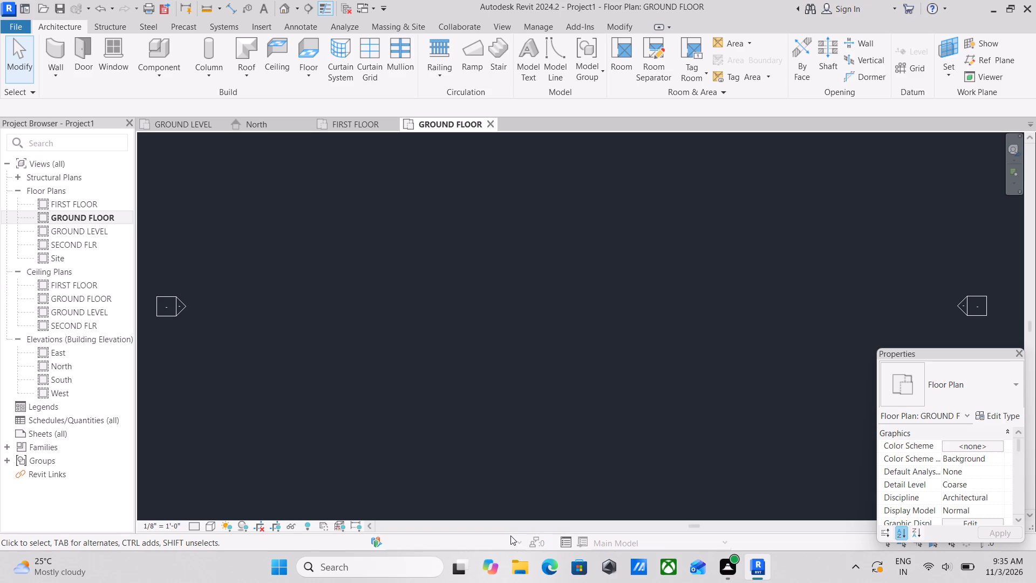
# Start the Wall tool and duplicate the Generic - 8" wall type under the name OUTER WALL THICKNESS 9".
pyautogui.write('WA')
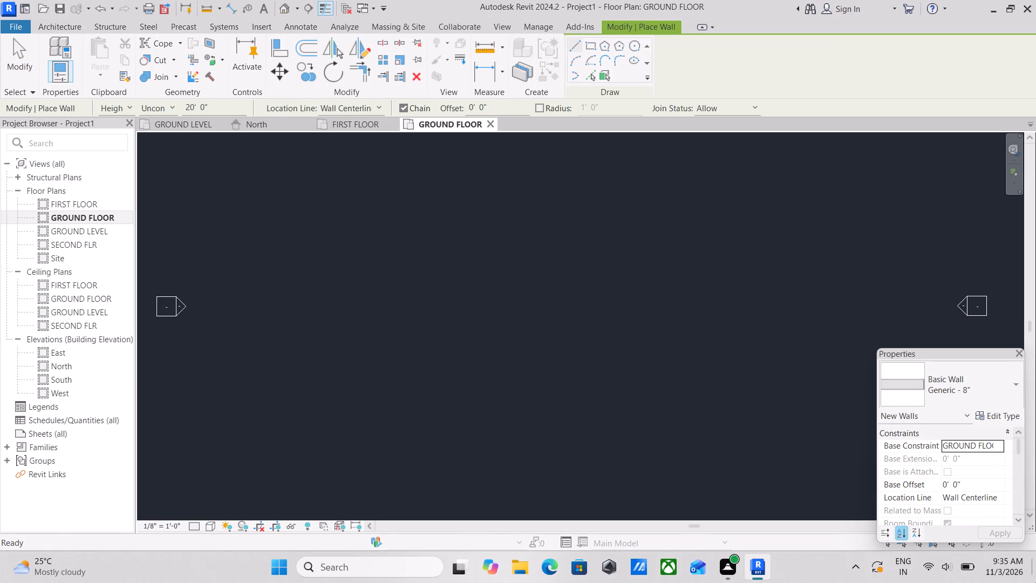
pyautogui.click(997, 415)
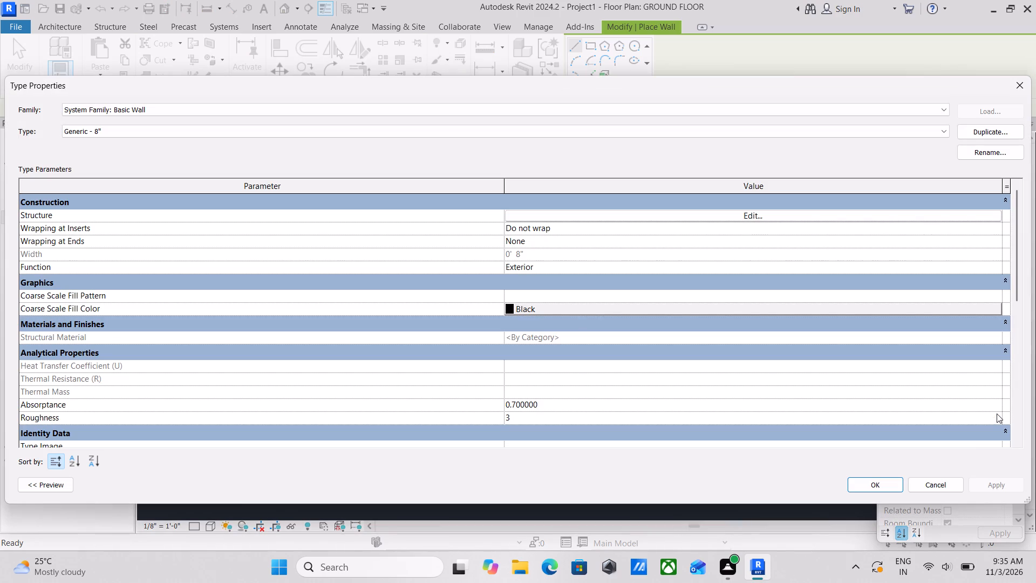
pyautogui.click(990, 130)
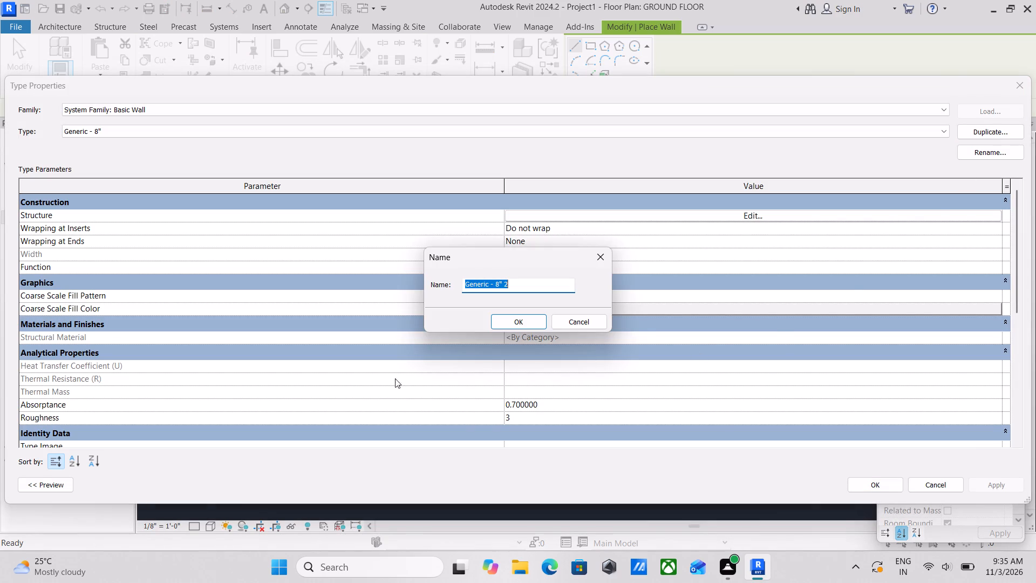
pyautogui.write('WA')
pyautogui.write('LL')
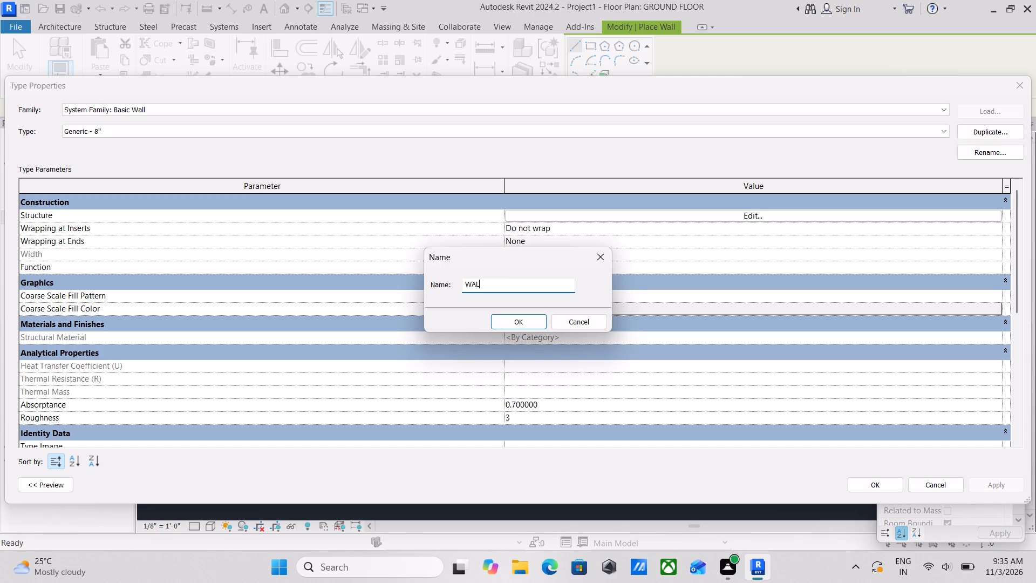
pyautogui.press('space')
pyautogui.write('THICK')
pyautogui.press('n')
pyautogui.press('e')
pyautogui.press('BackSpace')
pyautogui.press('BackSpace')
pyautogui.press('BackSpace')
pyautogui.press('BackSpace')
pyautogui.press('BackSpace')
pyautogui.press('BackSpace')
pyautogui.press('BackSpace')
pyautogui.press('BackSpace')
pyautogui.press('BackSpace')
pyautogui.press('BackSpace')
pyautogui.press('BackSpace')
pyautogui.press('BackSpace')
pyautogui.press('BackSpace')
pyautogui.press('BackSpace')
pyautogui.press('BackSpace')
pyautogui.press('BackSpace')
pyautogui.press('BackSpace')
pyautogui.press('BackSpace')
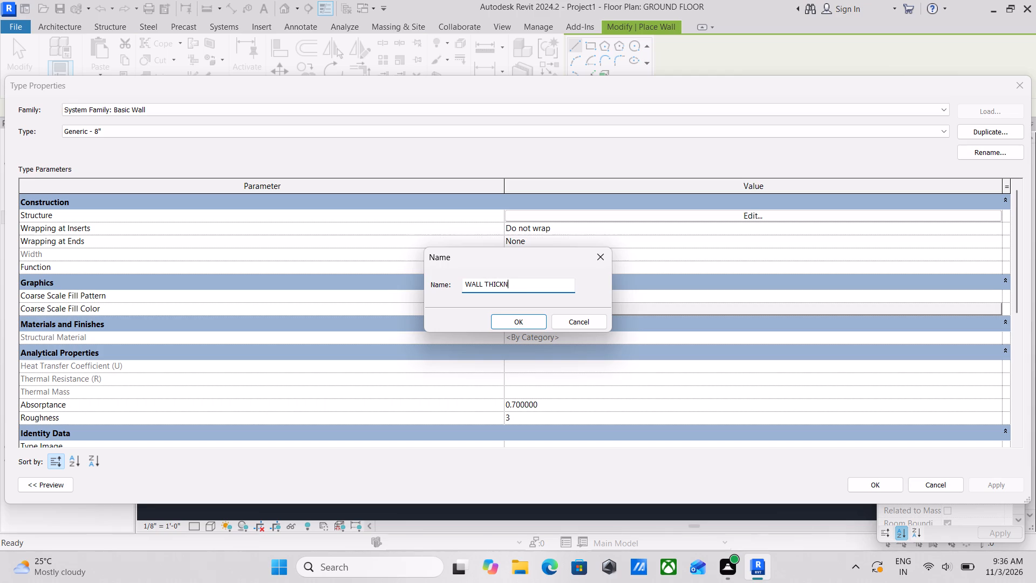
pyautogui.write('OU')
pyautogui.write('TER')
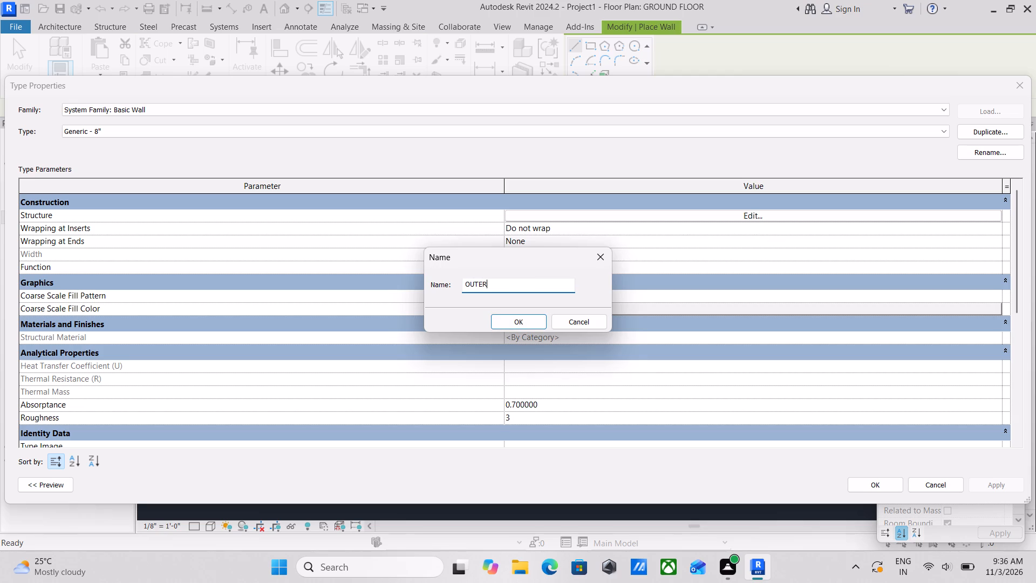
pyautogui.press('space')
pyautogui.write('WA')
pyautogui.write('LL')
pyautogui.press('space')
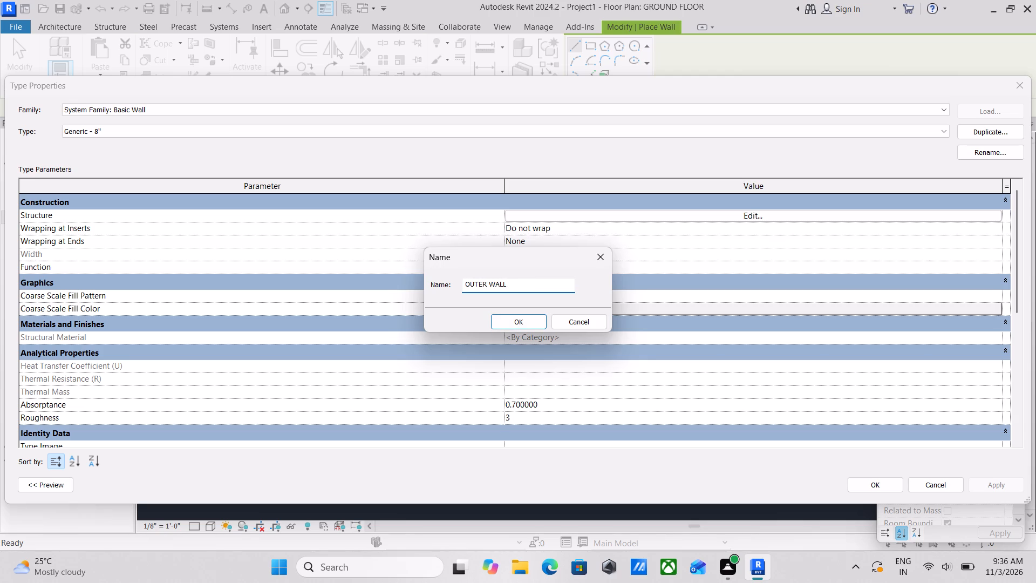
pyautogui.write('THI')
pyautogui.write('CK')
pyautogui.press('n')
pyautogui.write('ESS')
pyautogui.press('space')
pyautogui.write('9')
pyautogui.hotkey('shift', '"')
pyautogui.click(527, 320)
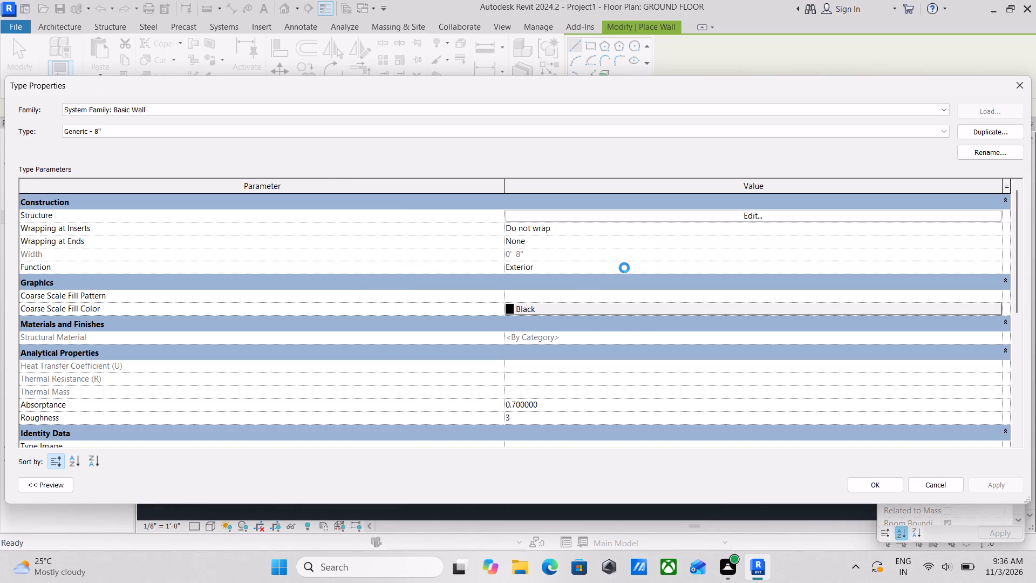
# Edit the new wall type's structure and create a new material for its Structure [1] layer.
pyautogui.click(697, 218)
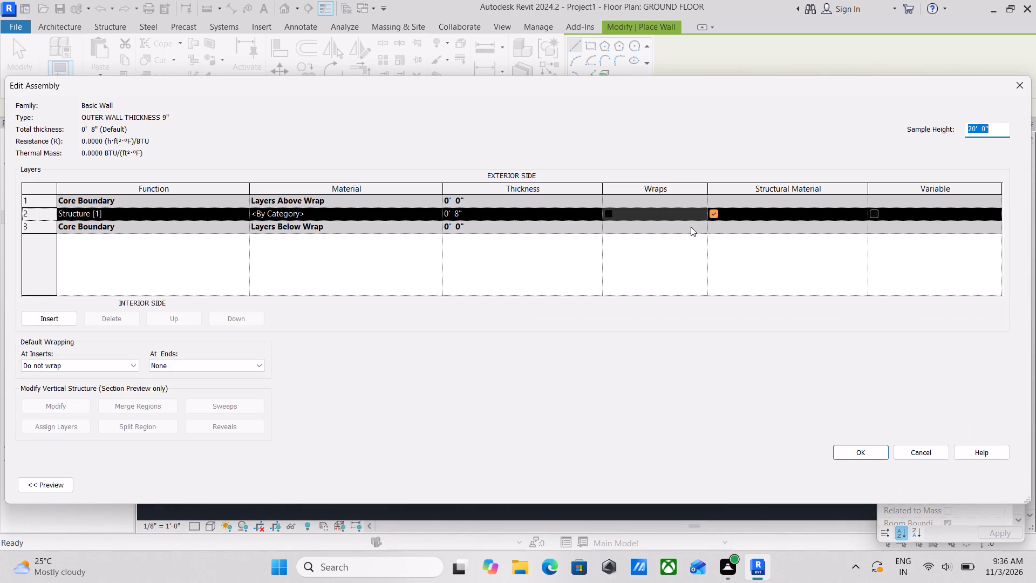
pyautogui.click(360, 215)
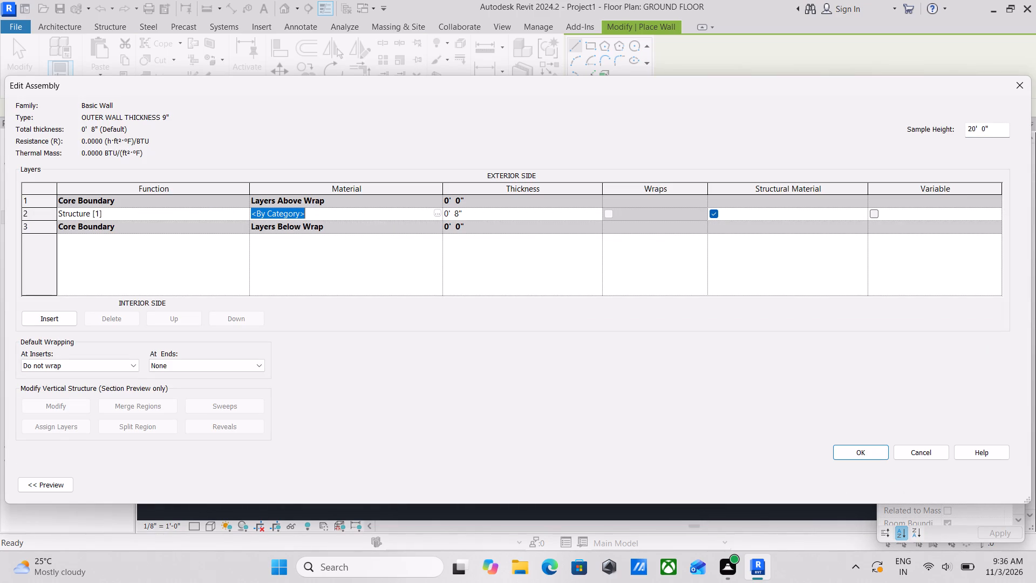
pyautogui.click(436, 211)
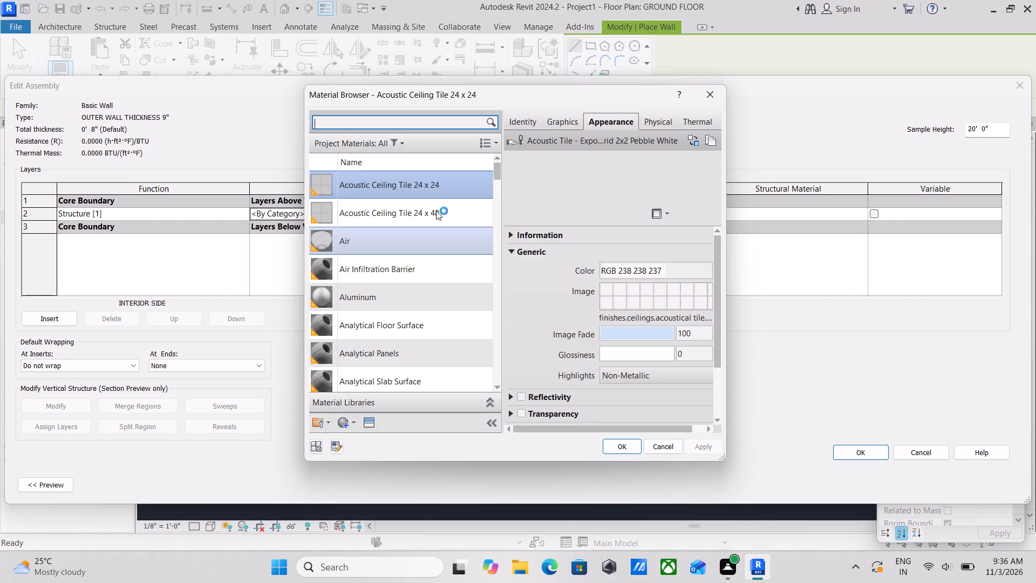
pyautogui.click(342, 426)
pyautogui.click(373, 452)
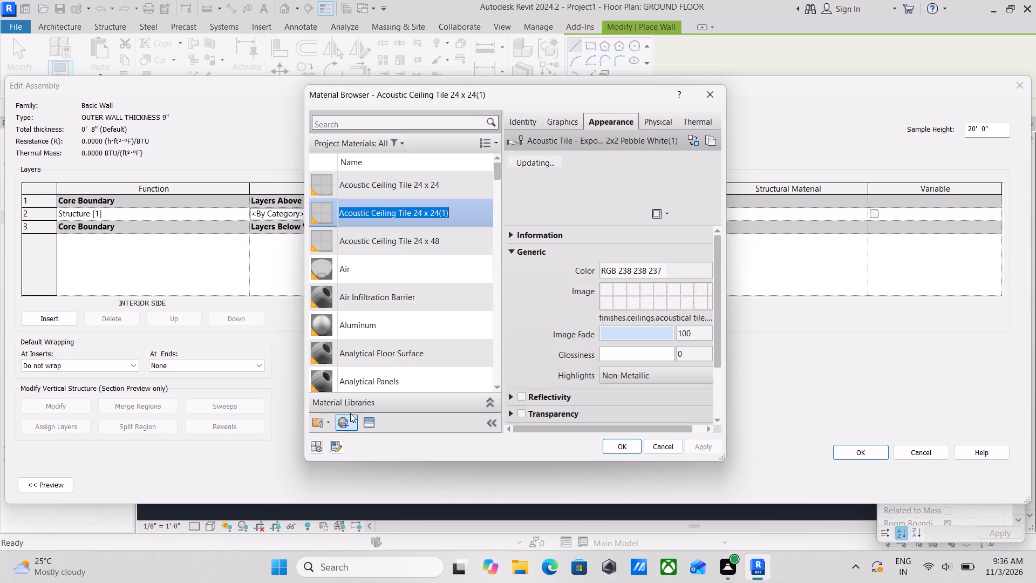
pyautogui.click(345, 415)
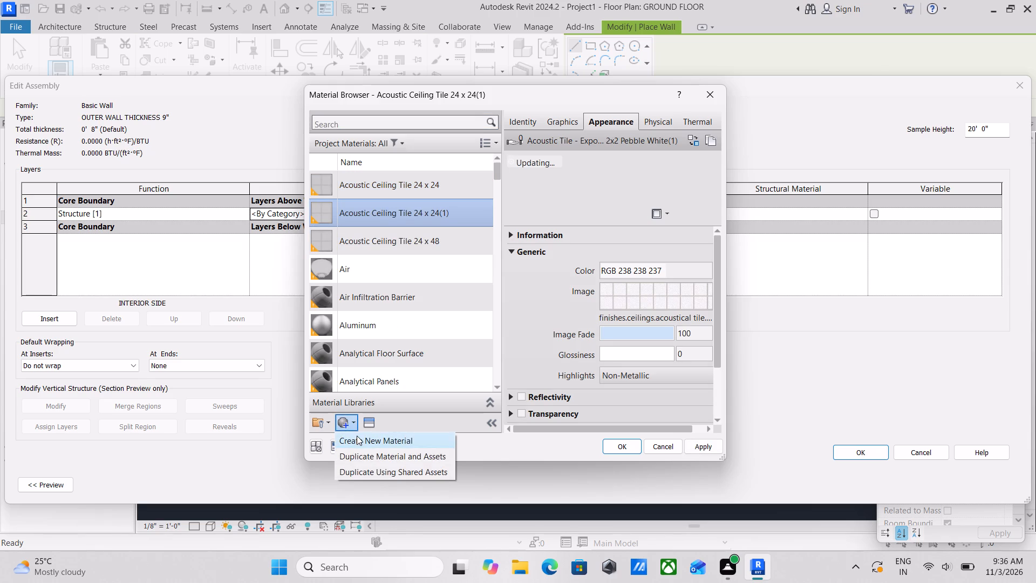
pyautogui.click(357, 436)
# Rename the newly created material as WALL PAINT.
pyautogui.rightClick(381, 265)
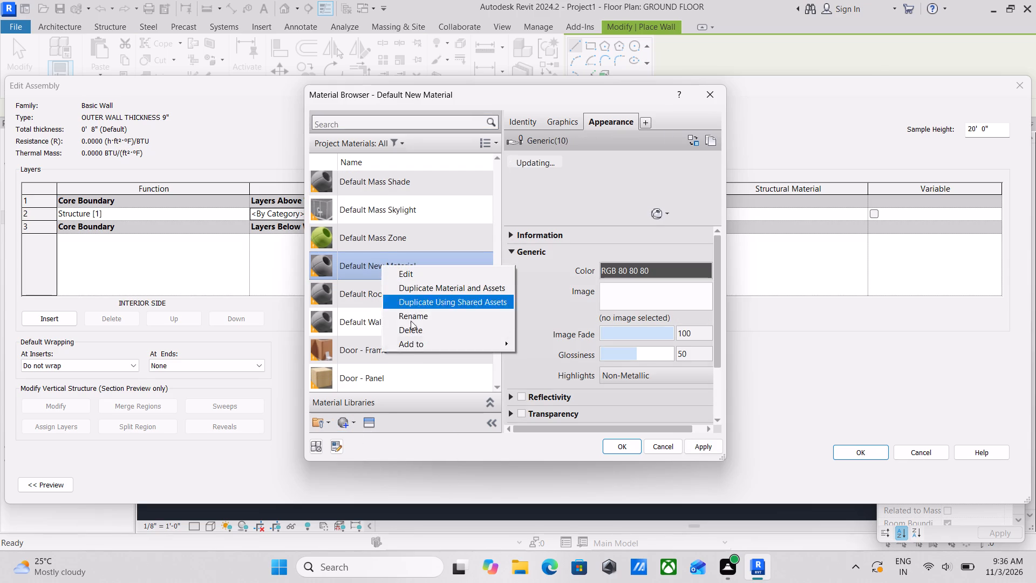
pyautogui.click(421, 315)
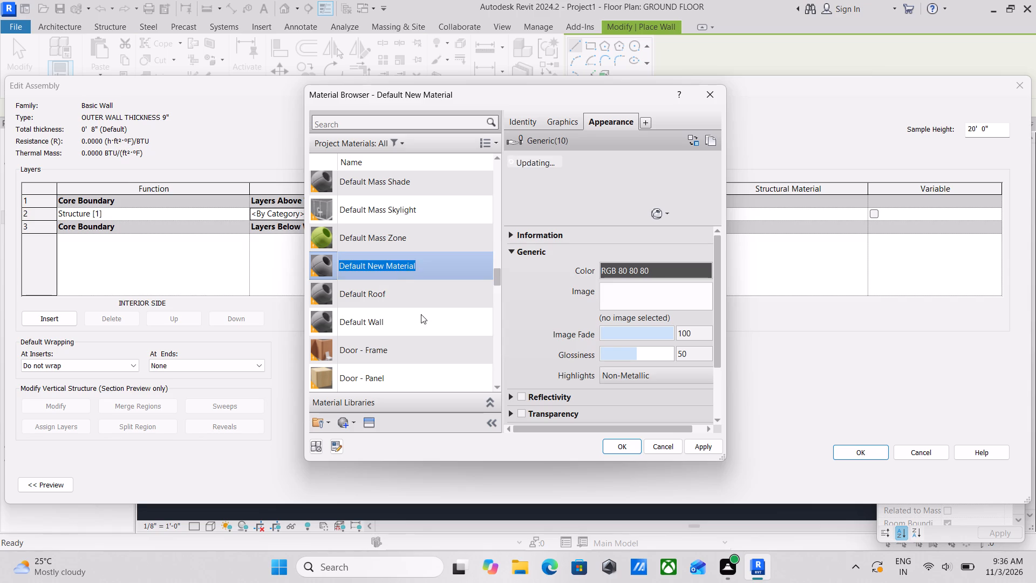
pyautogui.write('OUTER')
pyautogui.press('space')
pyautogui.write('WALL')
pyautogui.press('space')
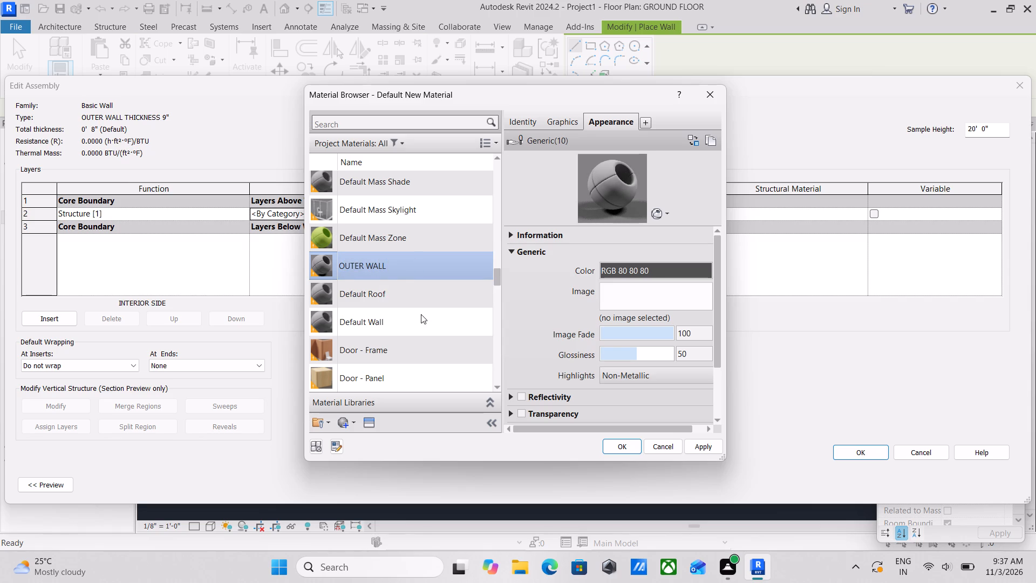
pyautogui.write('PAIB')
pyautogui.press('BackSpace')
pyautogui.write('NT')
pyautogui.press('BackSpace')
pyautogui.press('BackSpace')
pyautogui.press('BackSpace')
pyautogui.press('BackSpace')
pyautogui.press('BackSpace')
pyautogui.press('BackSpace')
pyautogui.press('BackSpace')
pyautogui.press('BackSpace')
pyautogui.press('BackSpace')
pyautogui.press('BackSpace')
pyautogui.press('BackSpace')
pyautogui.press('BackSpace')
pyautogui.press('BackSpace')
pyautogui.press('BackSpace')
pyautogui.press('BackSpace')
pyautogui.press('BackSpace')
pyautogui.write('WALL PAINT')
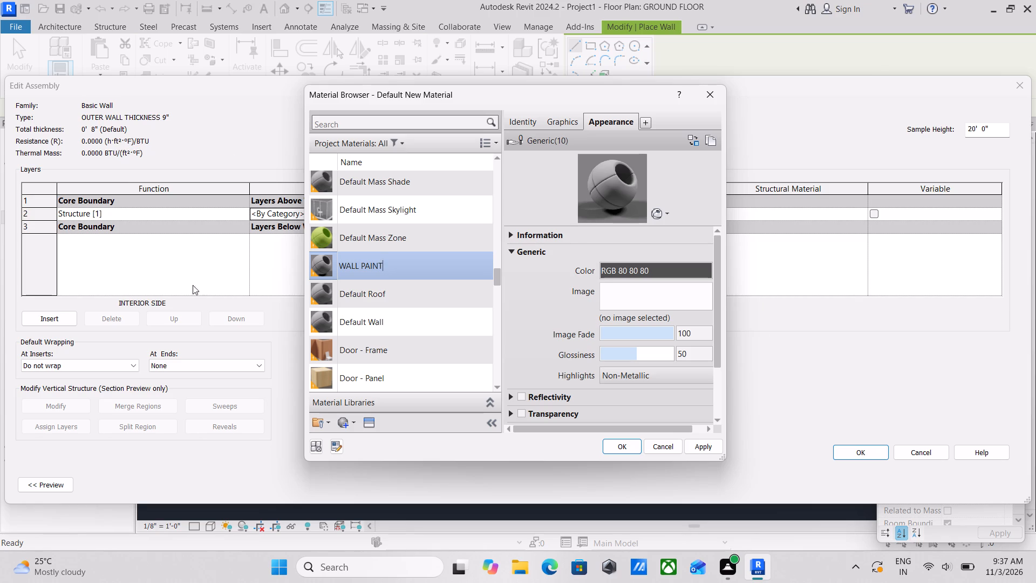
# Assign the Beige matte wall paint asset from the Appearance Library to the WALL PAINT material.
pyautogui.click(367, 416)
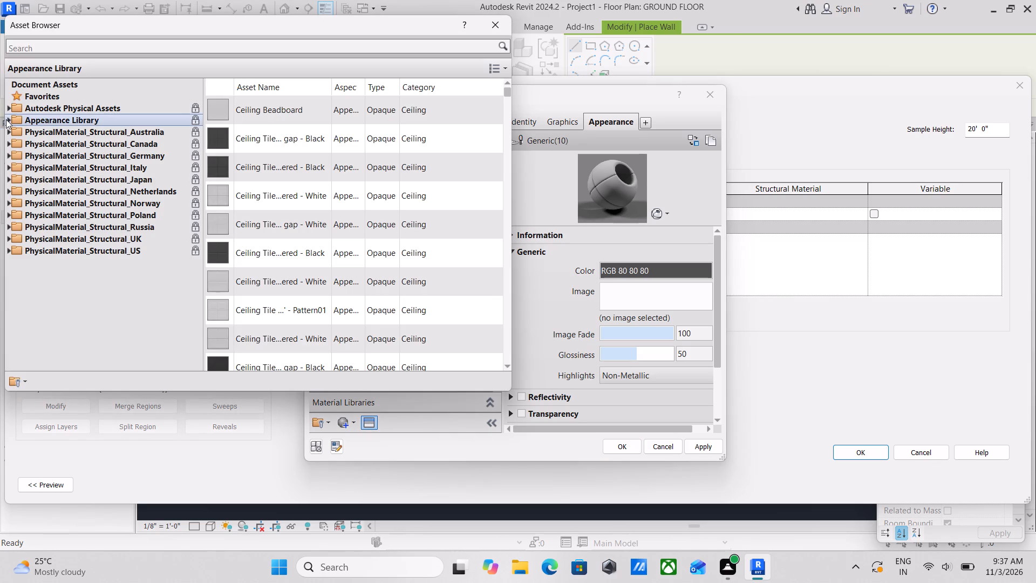
pyautogui.click(6, 119)
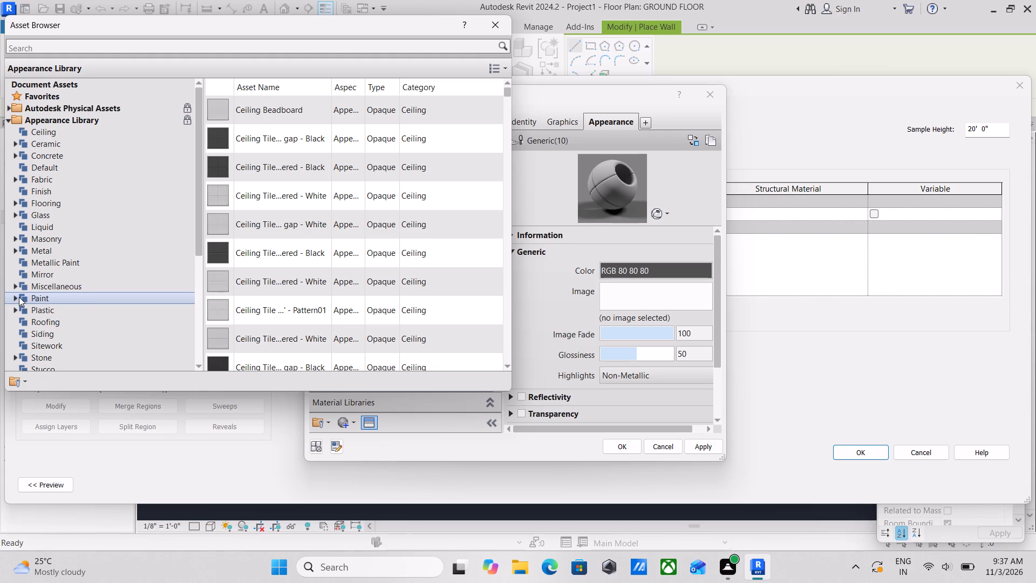
pyautogui.scroll(-3, 19, 297)
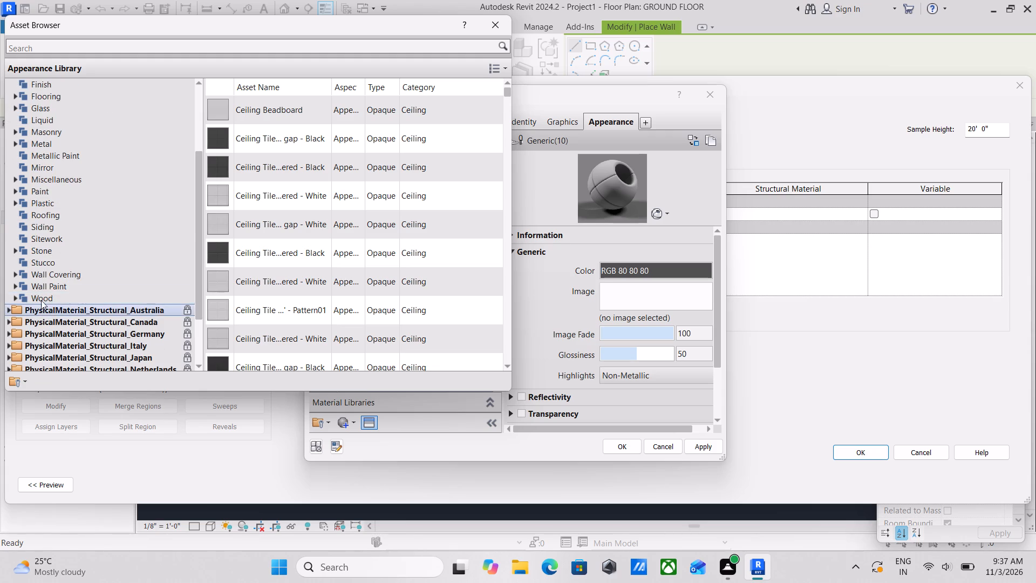
pyautogui.click(17, 283)
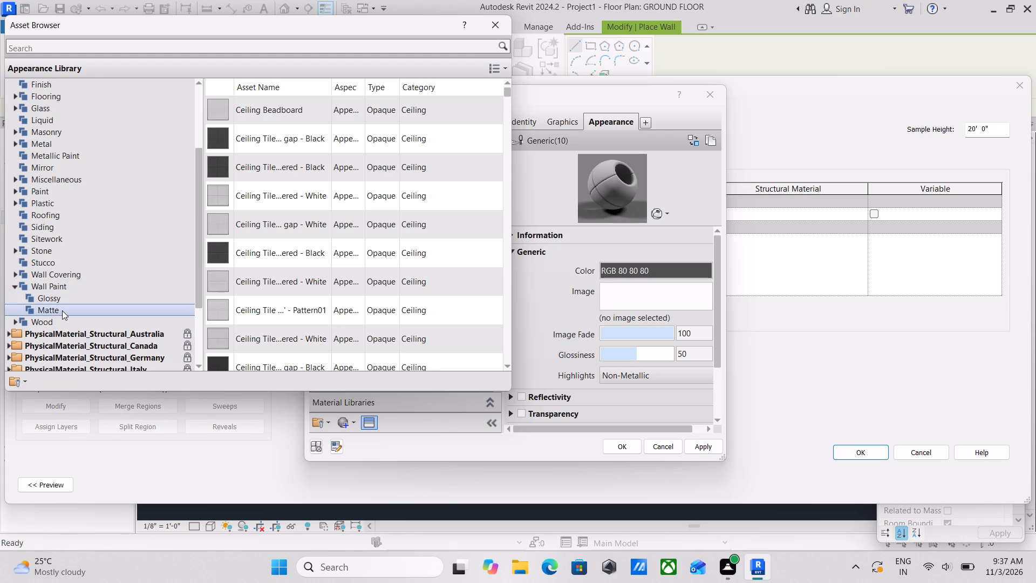
pyautogui.doubleClick(62, 310)
pyautogui.scroll(-2, 367, 180)
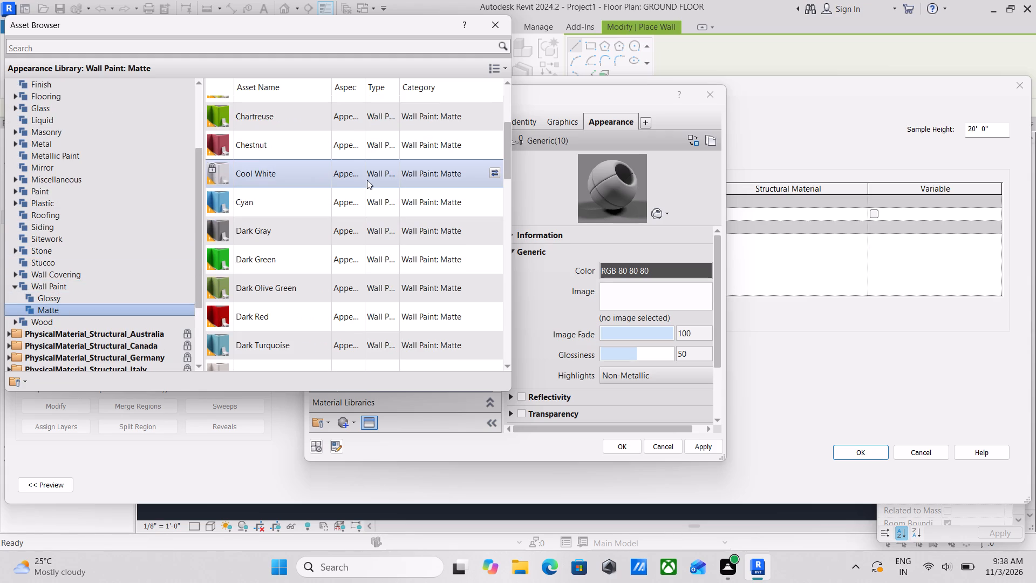
pyautogui.scroll(3, 366, 177)
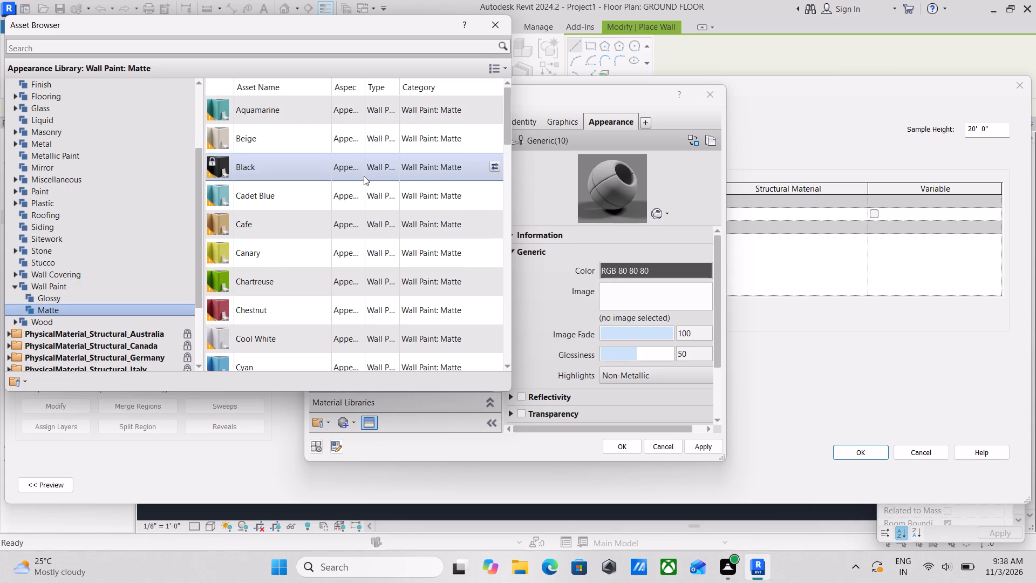
pyautogui.tripleClick(288, 136)
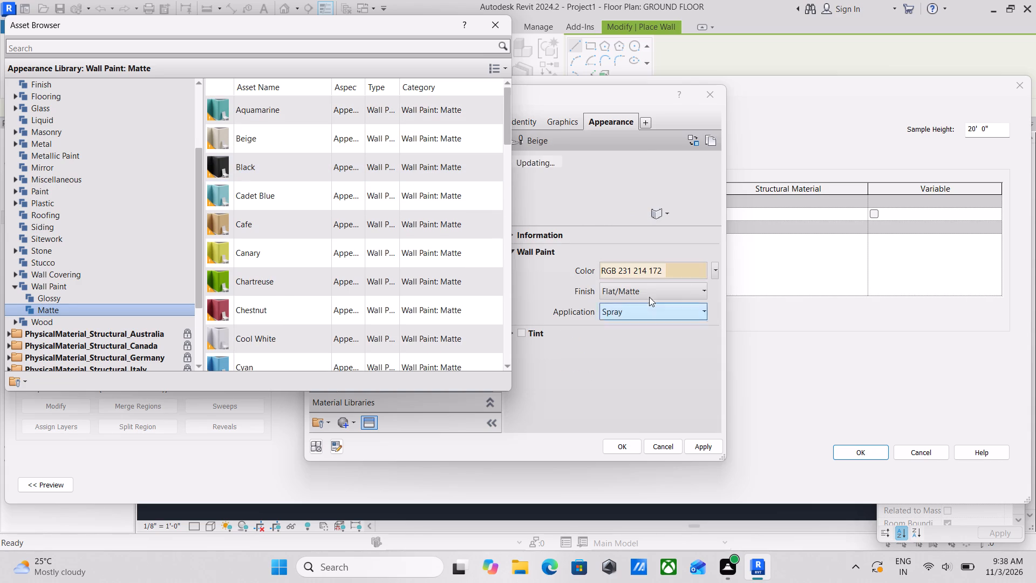
# Set the wall paint colour of the material's appearance to RGB 245 244 239.
pyautogui.click(658, 267)
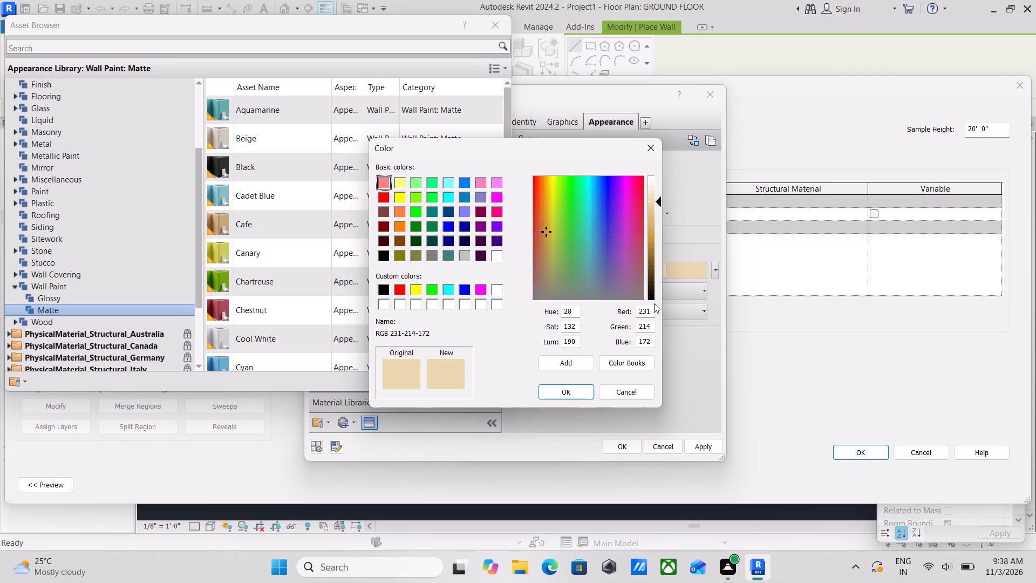
pyautogui.moveTo(653, 309); pyautogui.dragTo(604, 311)
pyautogui.write('245')
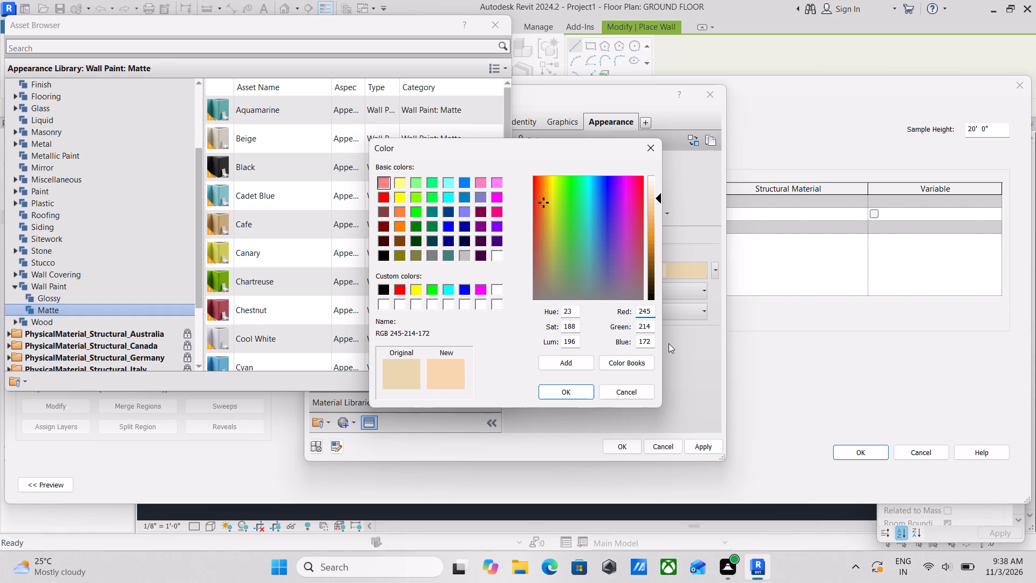
pyautogui.click(655, 328)
pyautogui.moveTo(651, 328); pyautogui.dragTo(605, 329)
pyautogui.write('244')
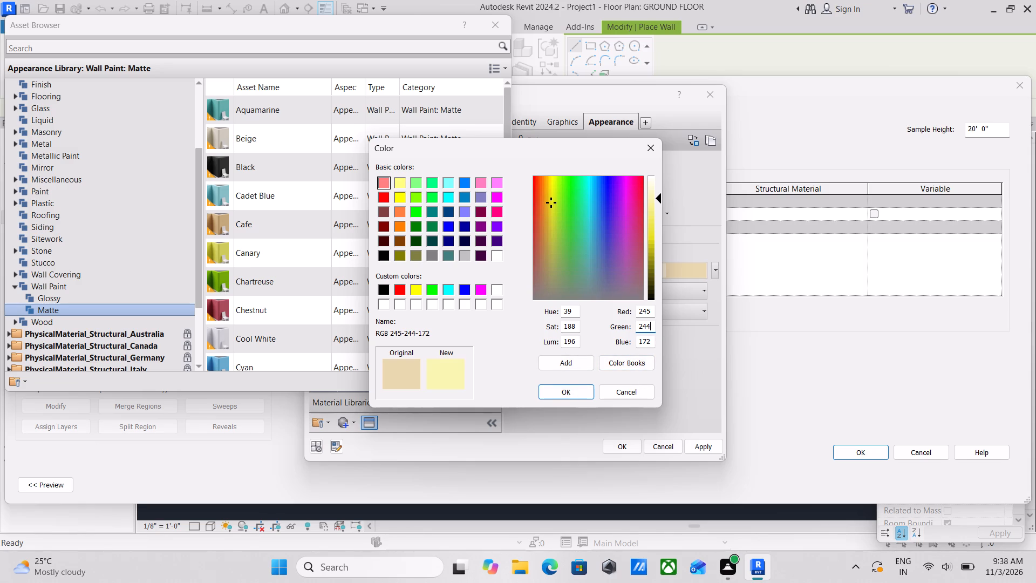
pyautogui.moveTo(651, 344); pyautogui.dragTo(618, 344)
pyautogui.write('23')
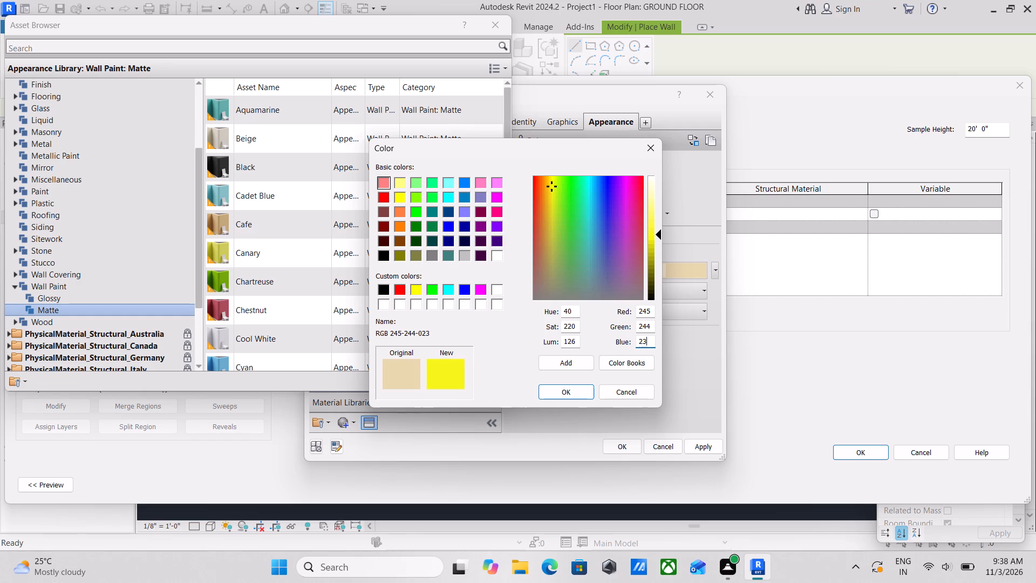
pyautogui.press('9')
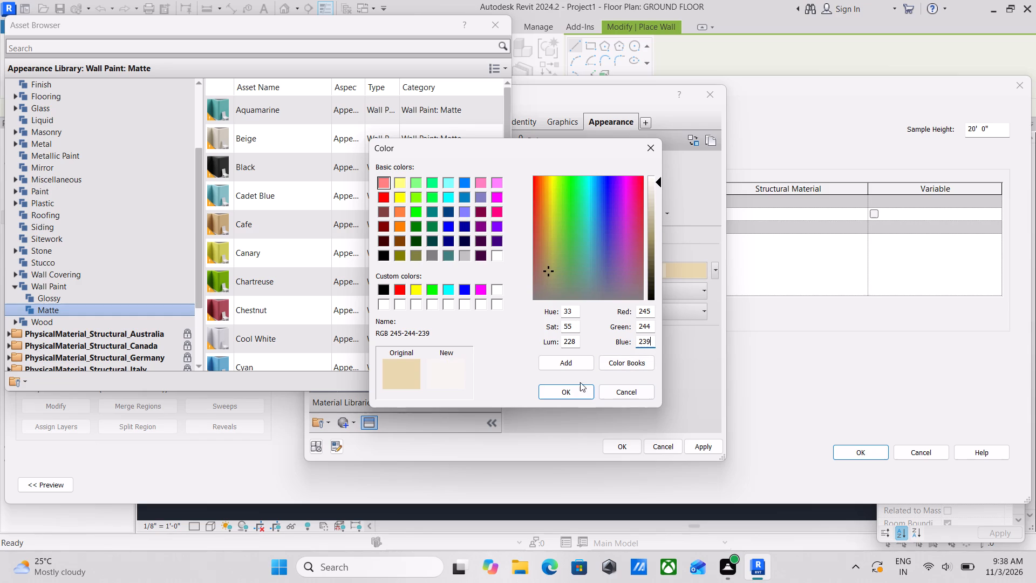
pyautogui.click(556, 391)
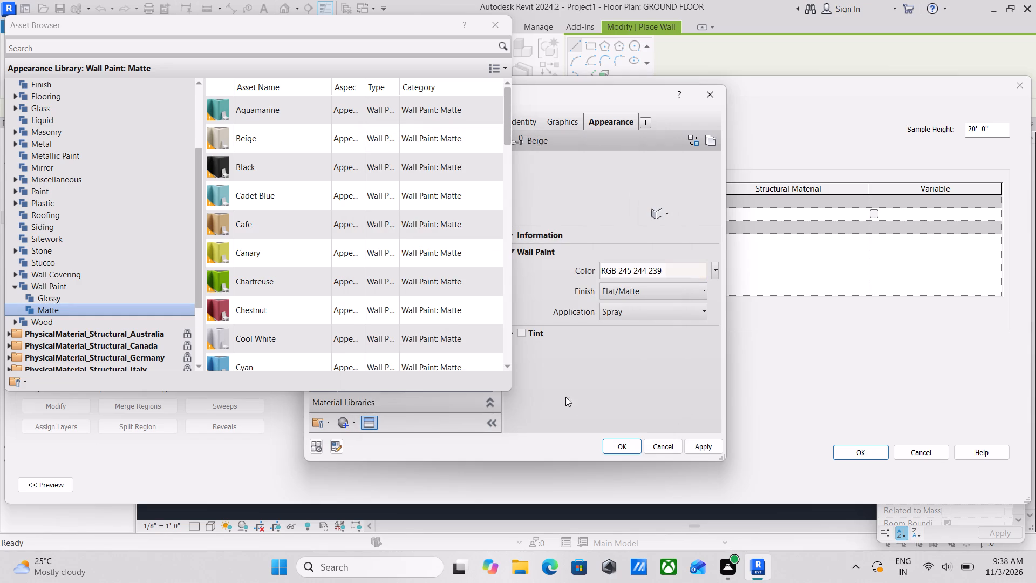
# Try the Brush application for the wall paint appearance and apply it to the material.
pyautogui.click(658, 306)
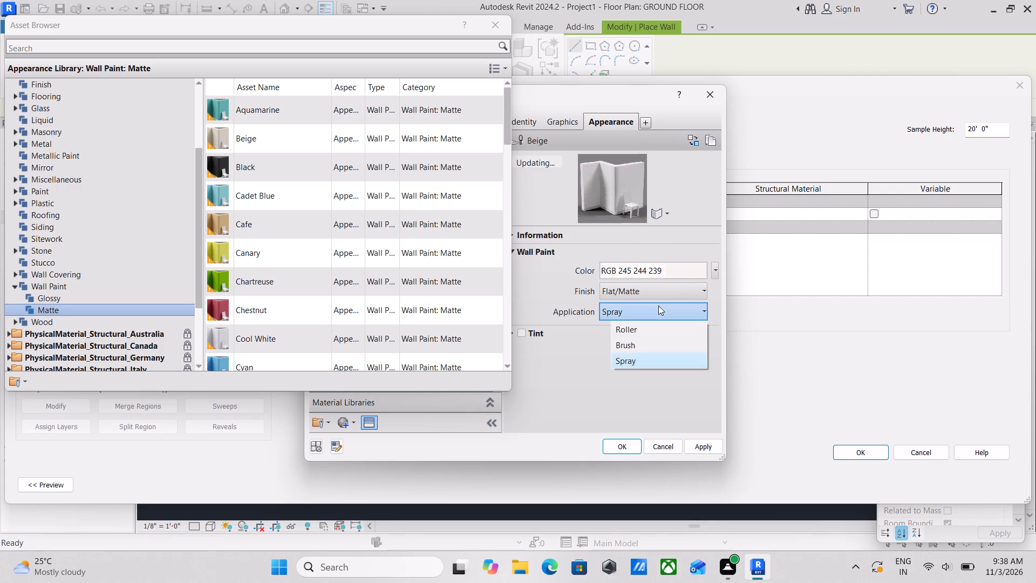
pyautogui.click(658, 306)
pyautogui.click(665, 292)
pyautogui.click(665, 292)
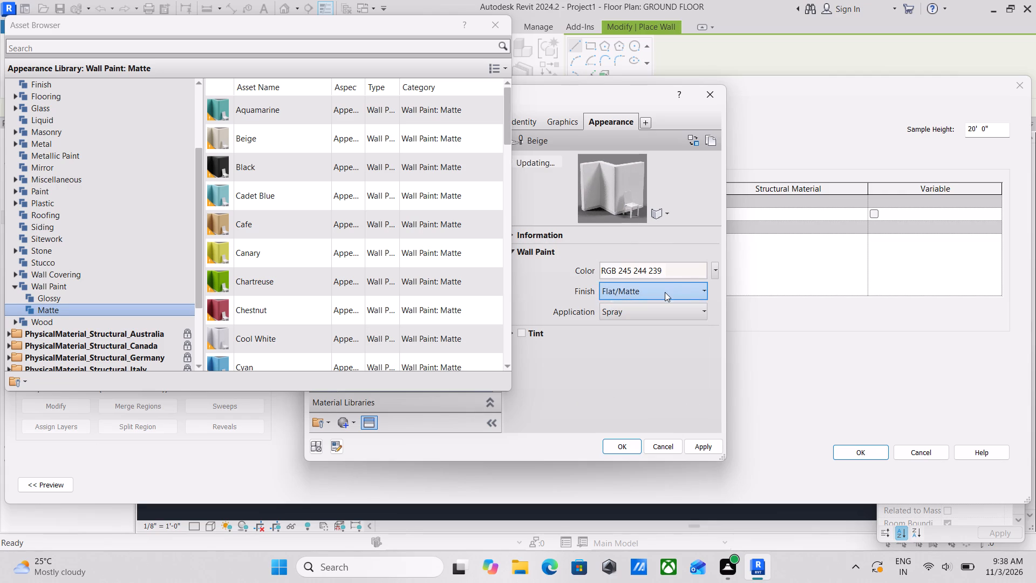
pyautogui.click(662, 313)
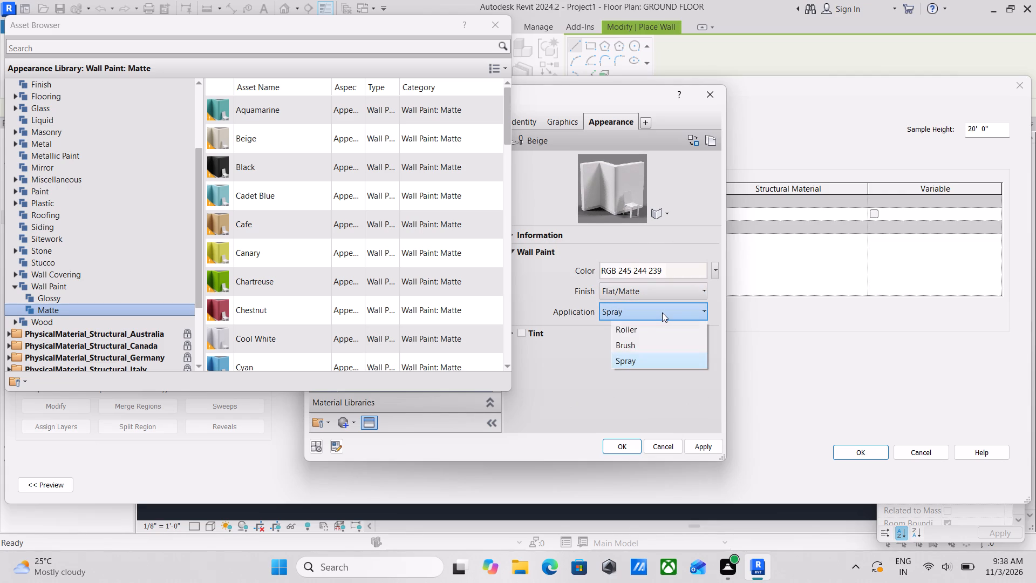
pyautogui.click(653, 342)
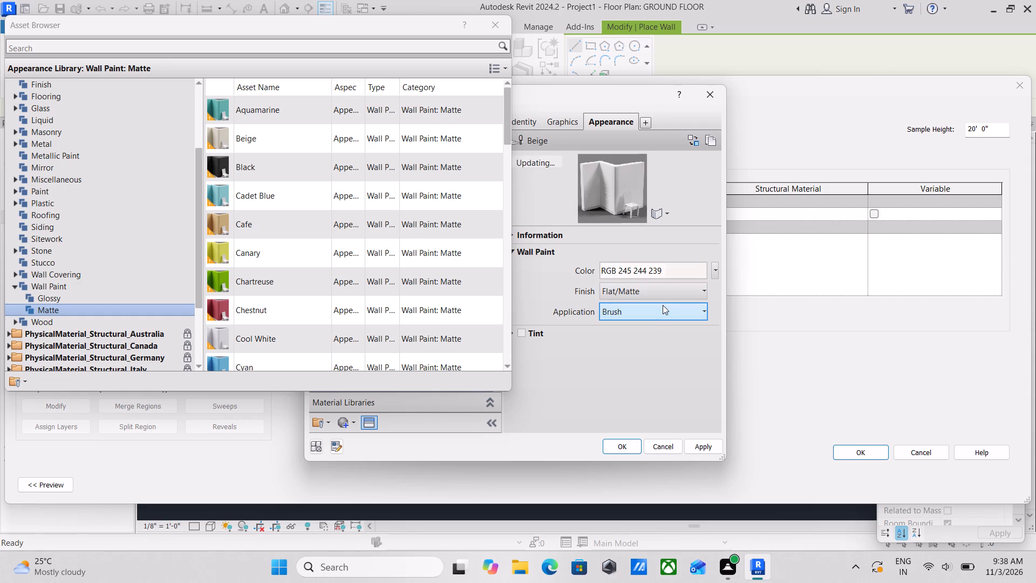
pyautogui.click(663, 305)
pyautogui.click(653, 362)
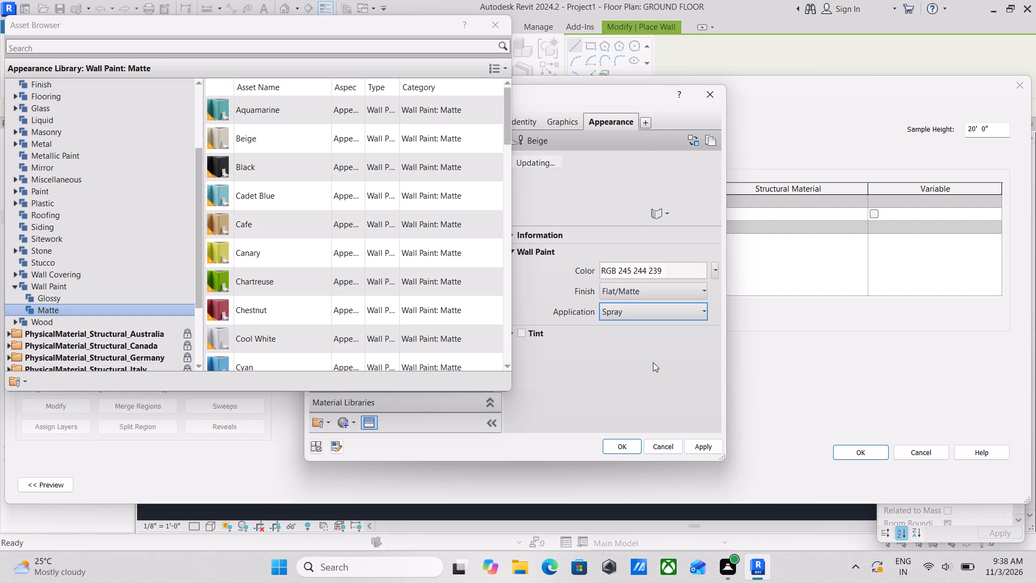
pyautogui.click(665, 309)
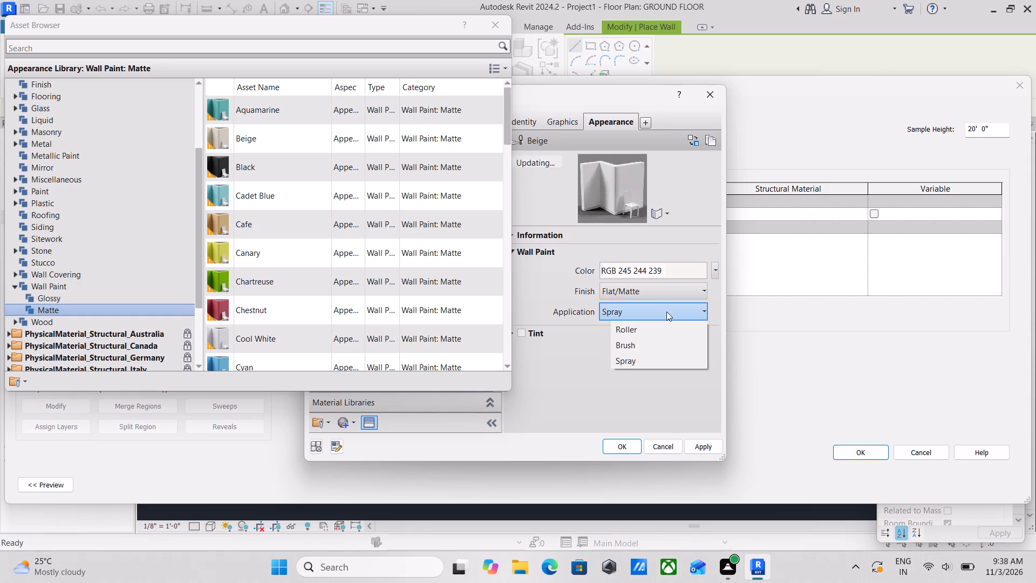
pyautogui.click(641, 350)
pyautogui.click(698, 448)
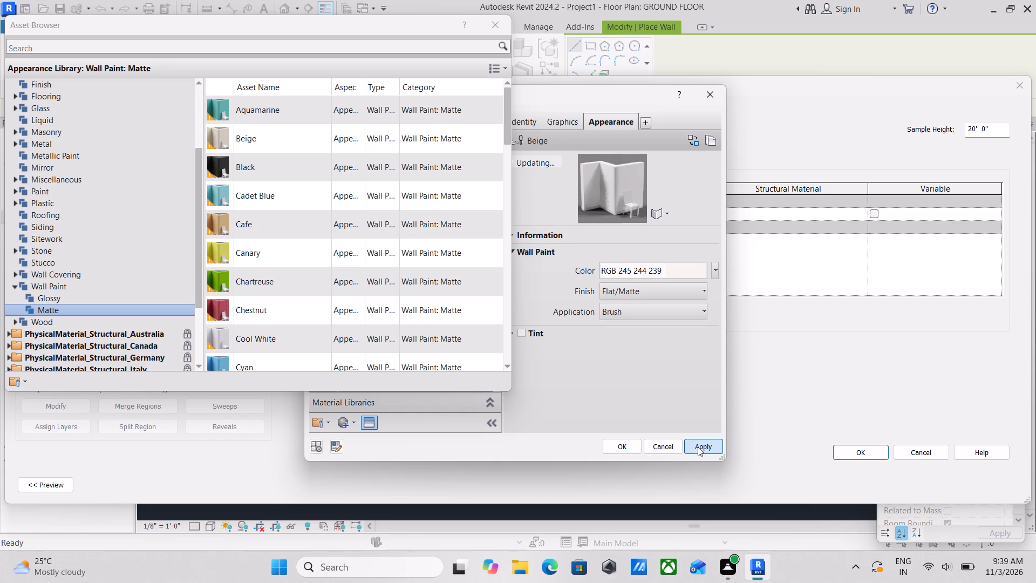
# Set the paint application to Spray and assign the WALL PAINT material to the Structure [1] layer.
pyautogui.click(665, 315)
pyautogui.click(654, 364)
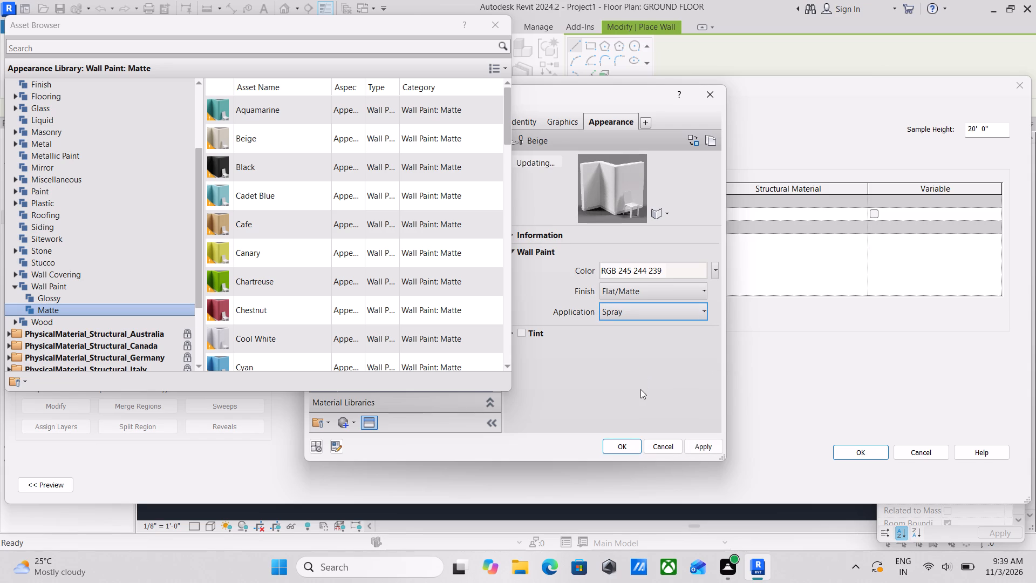
pyautogui.click(700, 444)
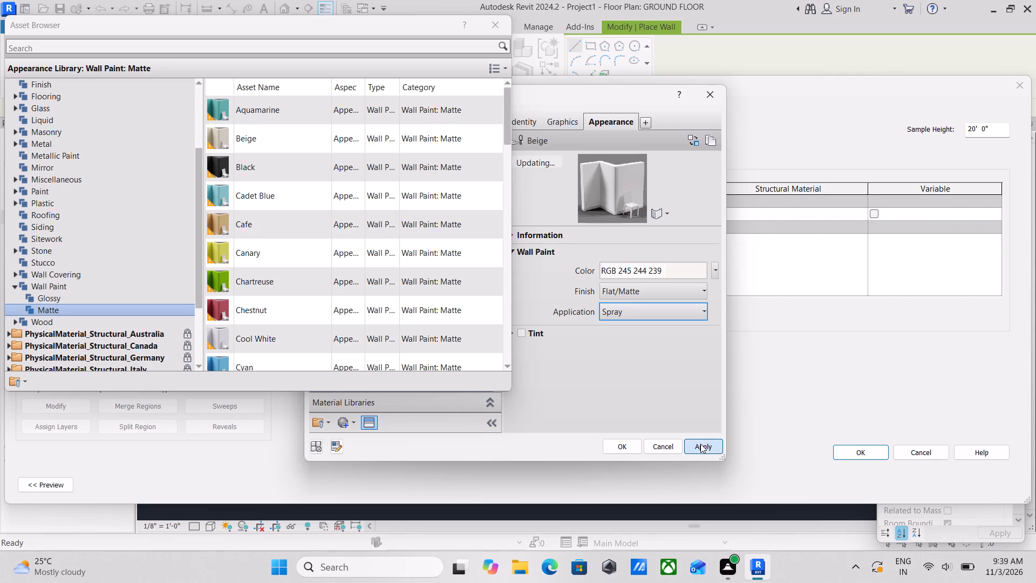
pyautogui.click(614, 443)
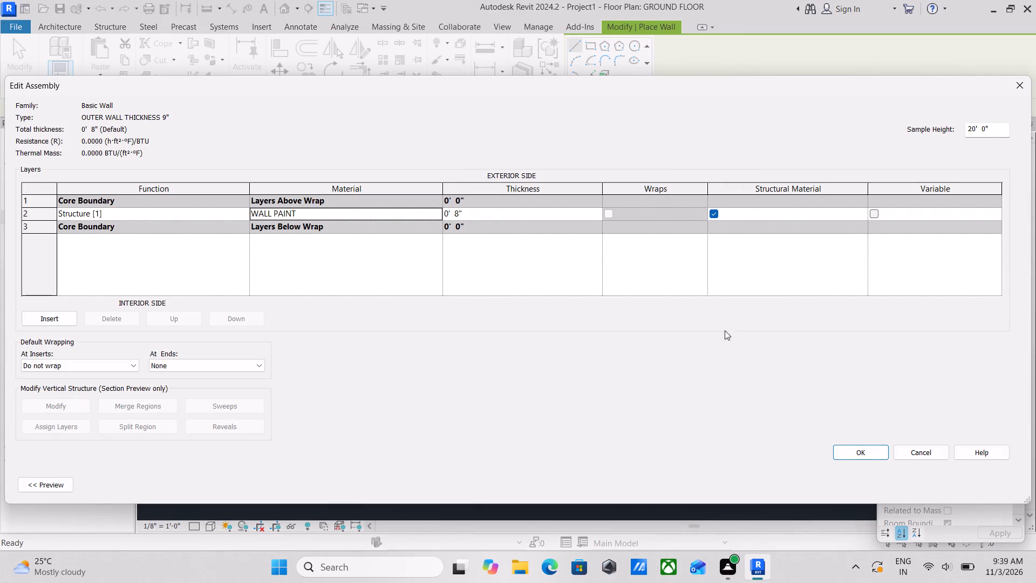
# Set the Structure [1] layer's thickness to 9" and apply the changes to the OUTER WALL THICKNESS 9" type.
pyautogui.click(488, 215)
pyautogui.press('9')
pyautogui.hotkey('shift', '"')
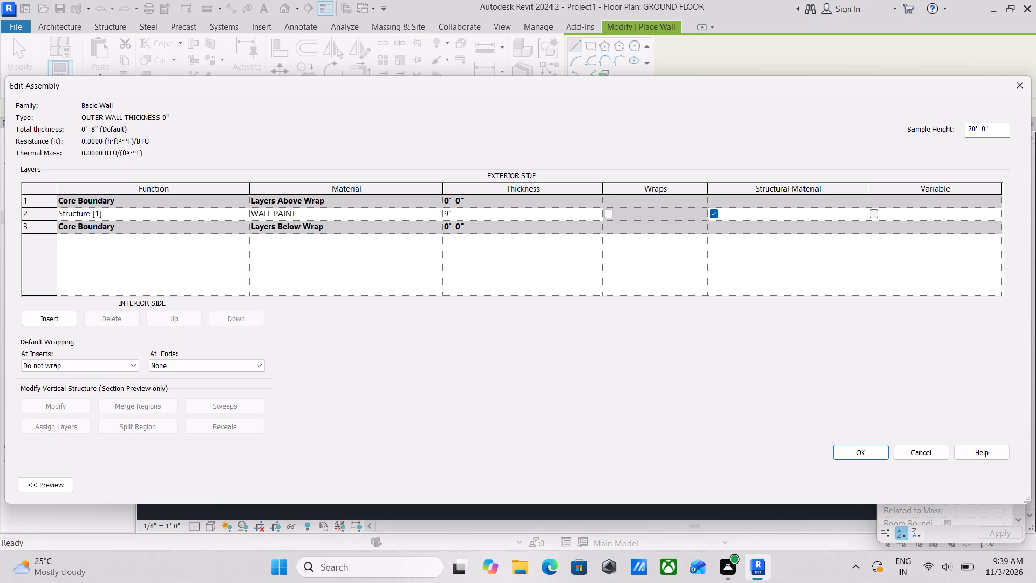
pyautogui.click(872, 452)
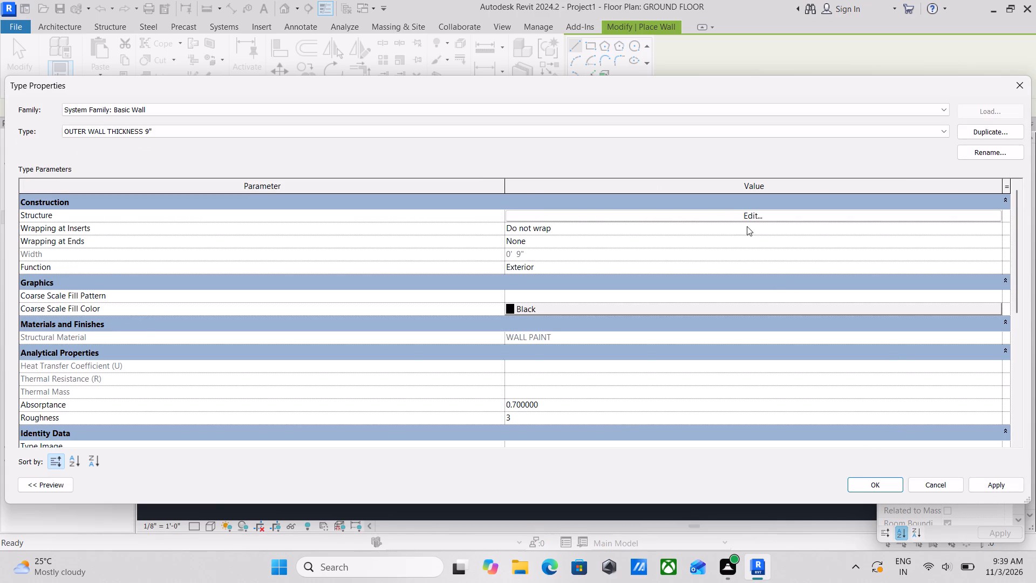
pyautogui.click(739, 211)
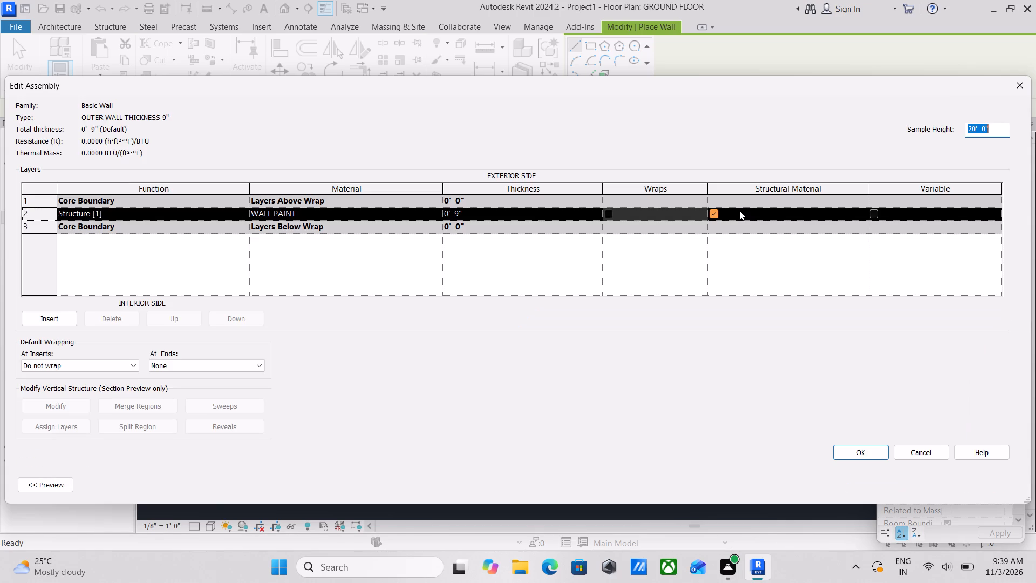
pyautogui.click(859, 448)
pyautogui.click(984, 487)
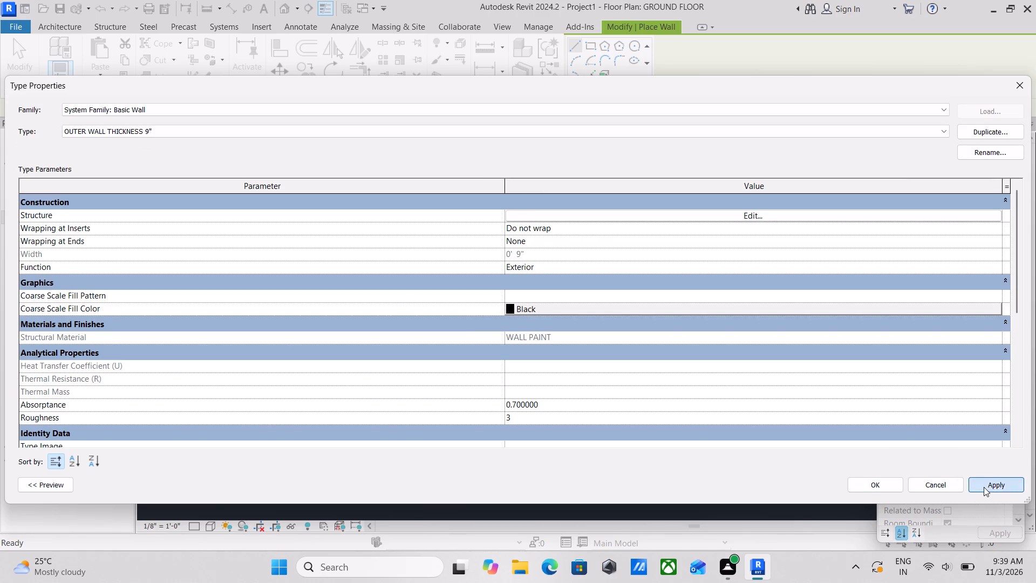
pyautogui.click(863, 485)
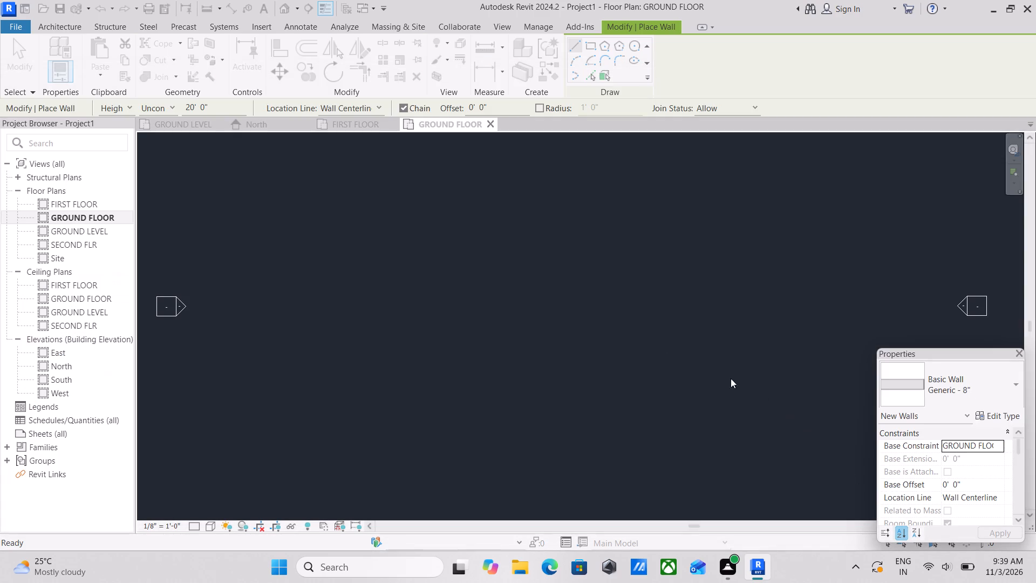
# Duplicate the OUTER WALL THICKNESS 9" wall type under the name INNER WALL THICKNESS 5".
pyautogui.scroll(-3, 388, 306)
pyautogui.moveTo(388, 306); pyautogui.dragTo(374, 326, button='middle')
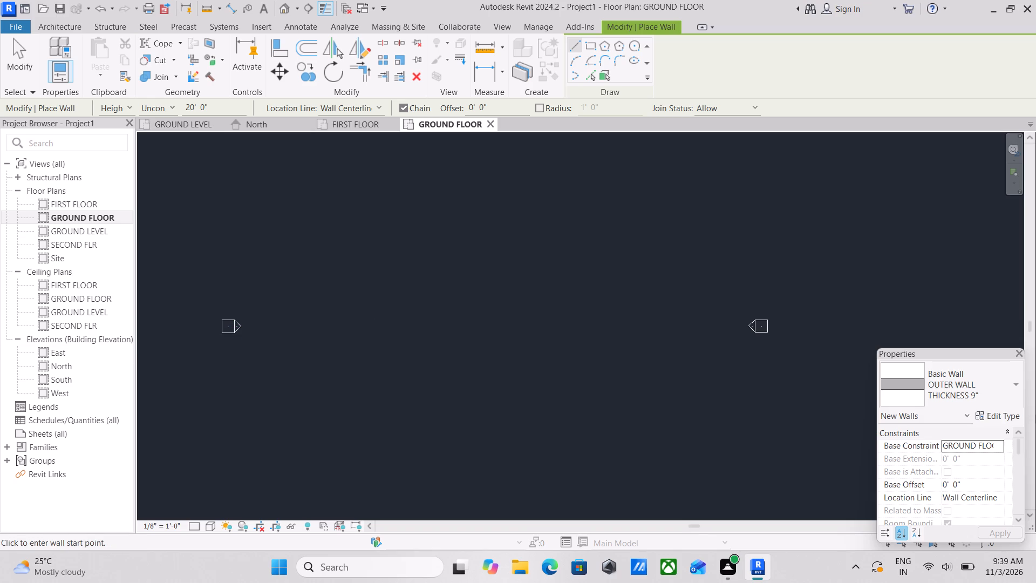
pyautogui.click(983, 418)
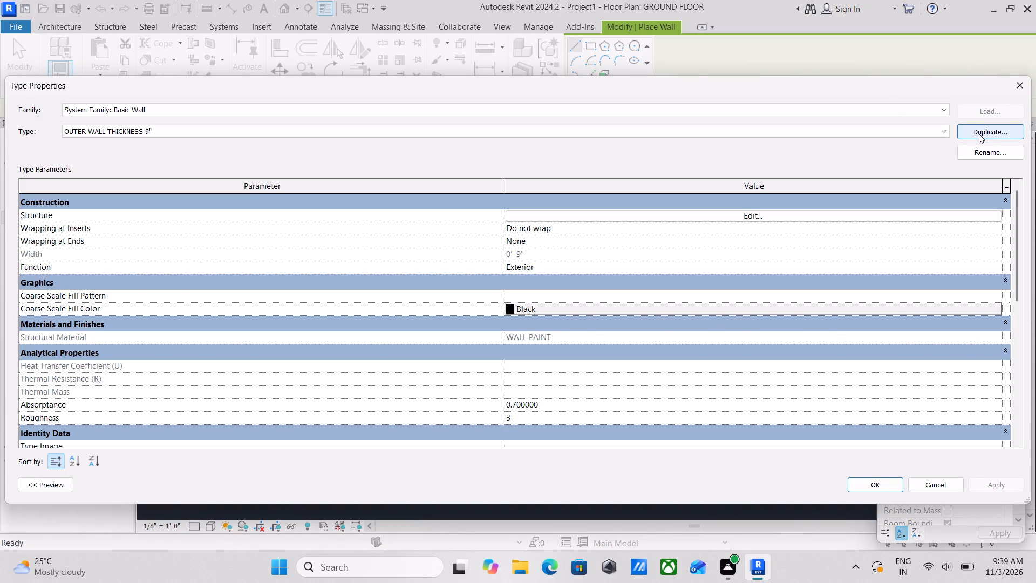
pyautogui.click(979, 132)
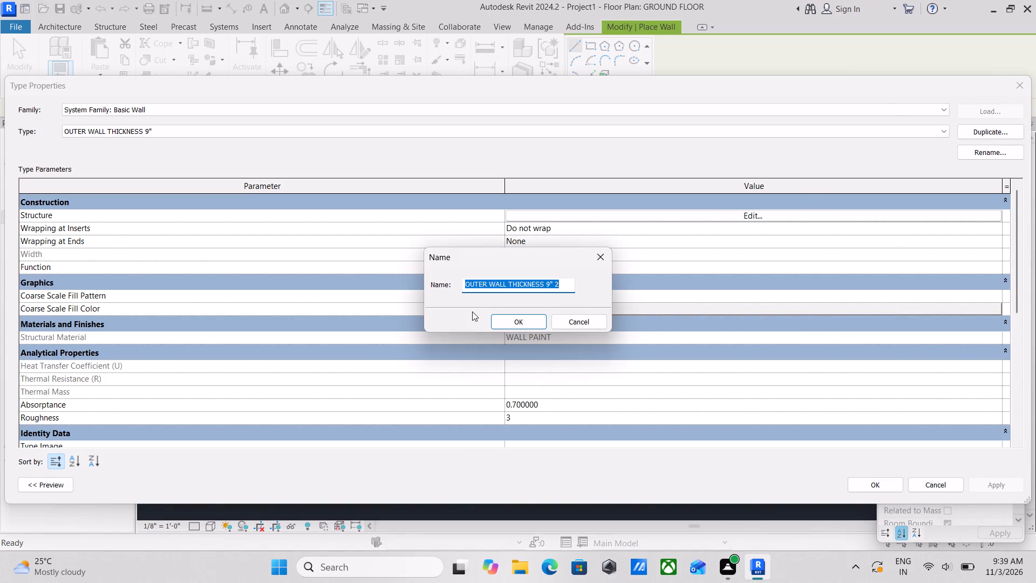
pyautogui.write('INNW')
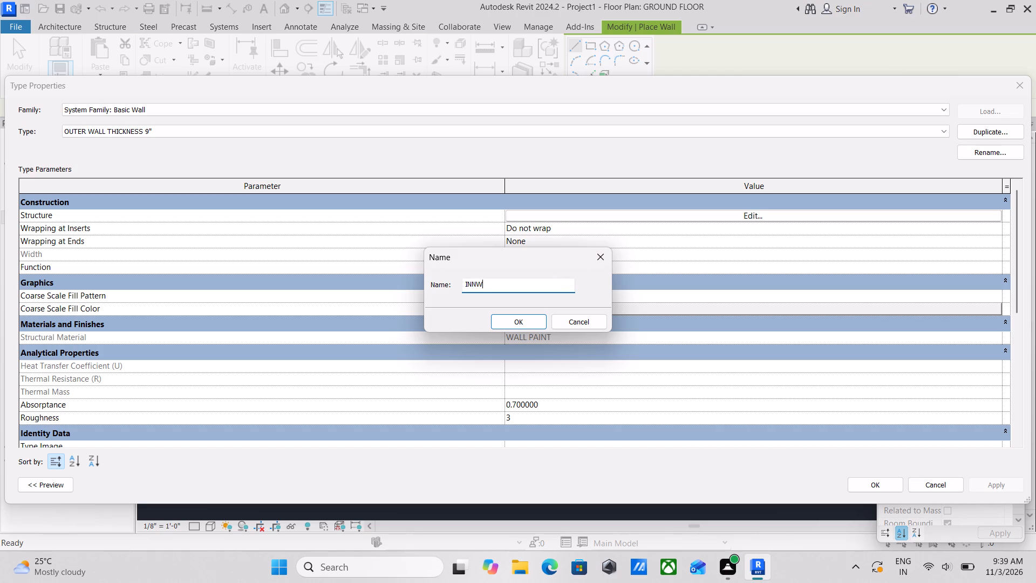
pyautogui.press('BackSpace')
pyautogui.write('ER')
pyautogui.press('space')
pyautogui.write('WALL')
pyautogui.press('space')
pyautogui.write('THI')
pyautogui.write('CK')
pyautogui.write('NESS')
pyautogui.press('space')
pyautogui.press('5')
pyautogui.hotkey('shift', '"')
pyautogui.click(537, 320)
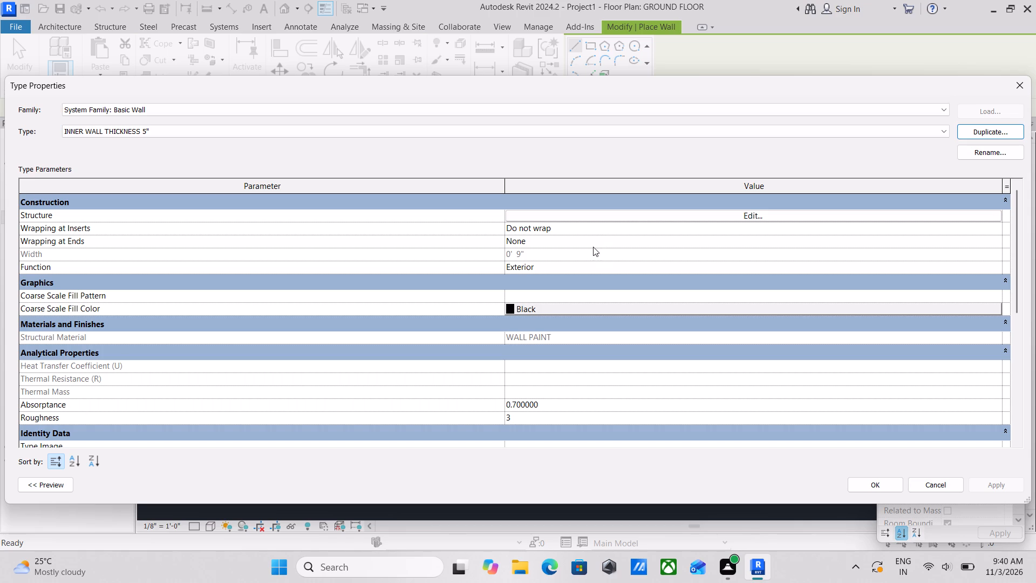
# Set the Structure [1] layer's thickness to 5" and apply the changes to the INNER WALL THICKNESS 5" type.
pyautogui.click(658, 214)
pyautogui.click(526, 213)
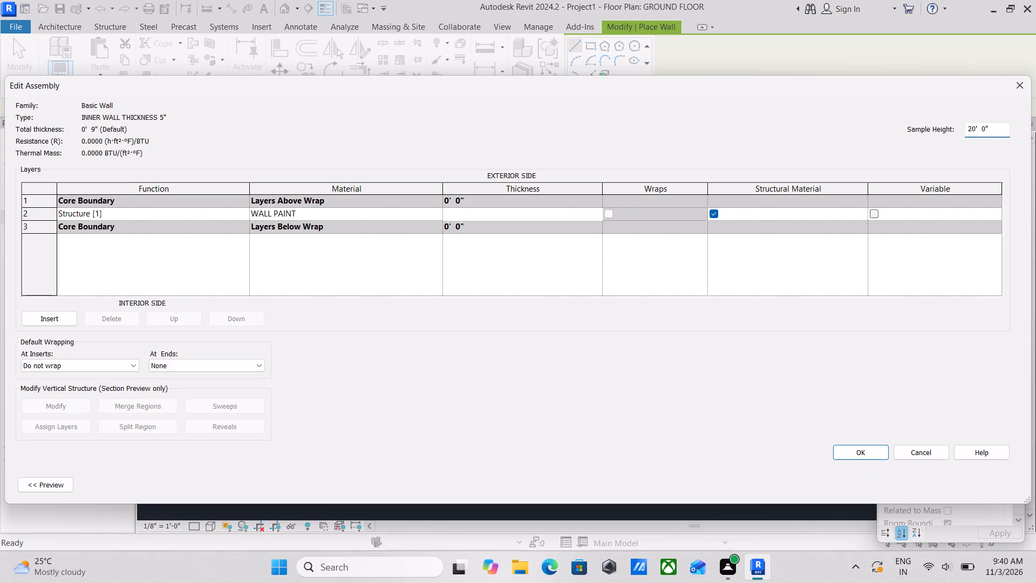
pyautogui.press('5')
pyautogui.hotkey('shift', '"')
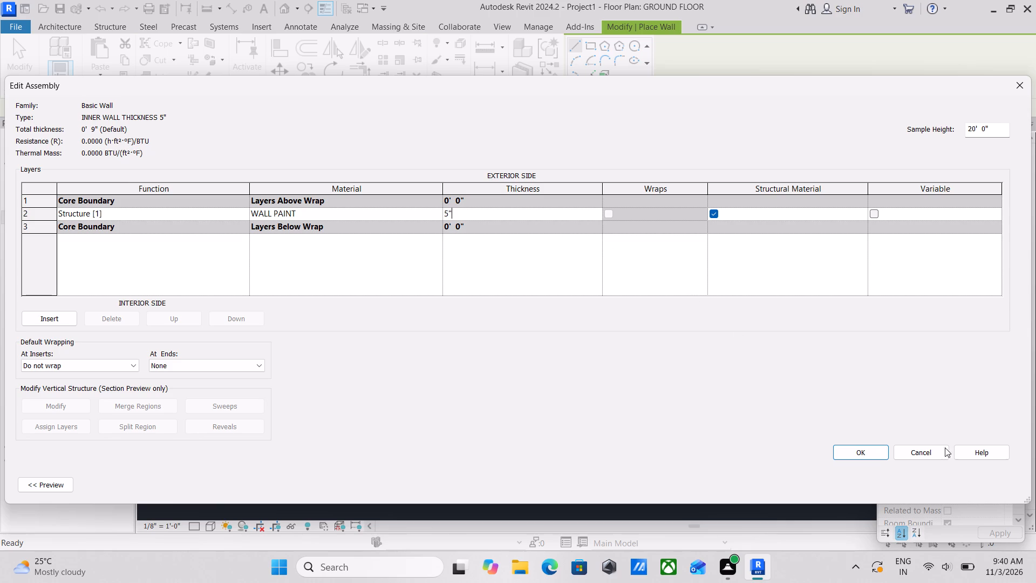
pyautogui.click(871, 459)
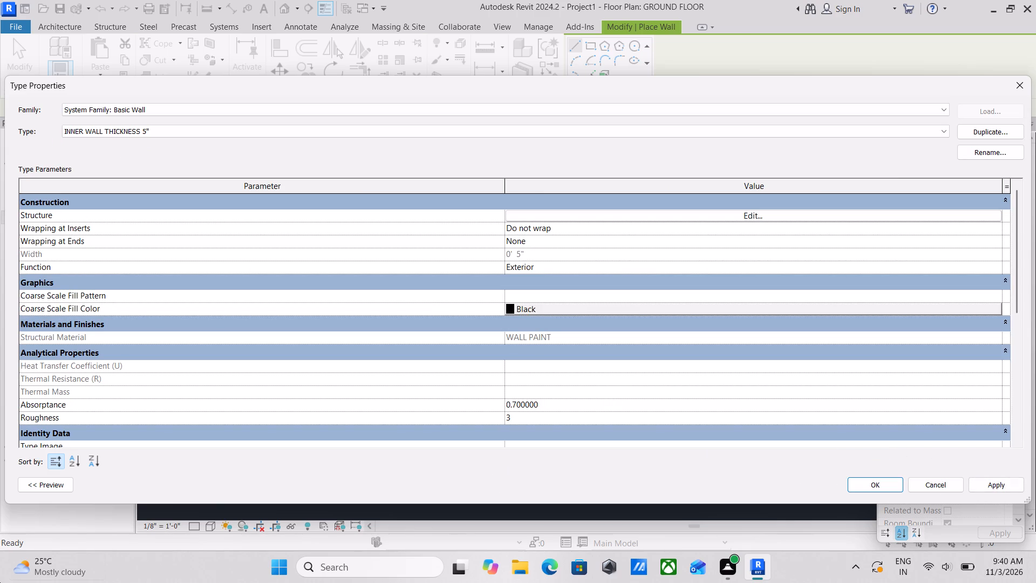
pyautogui.click(1012, 486)
pyautogui.click(869, 482)
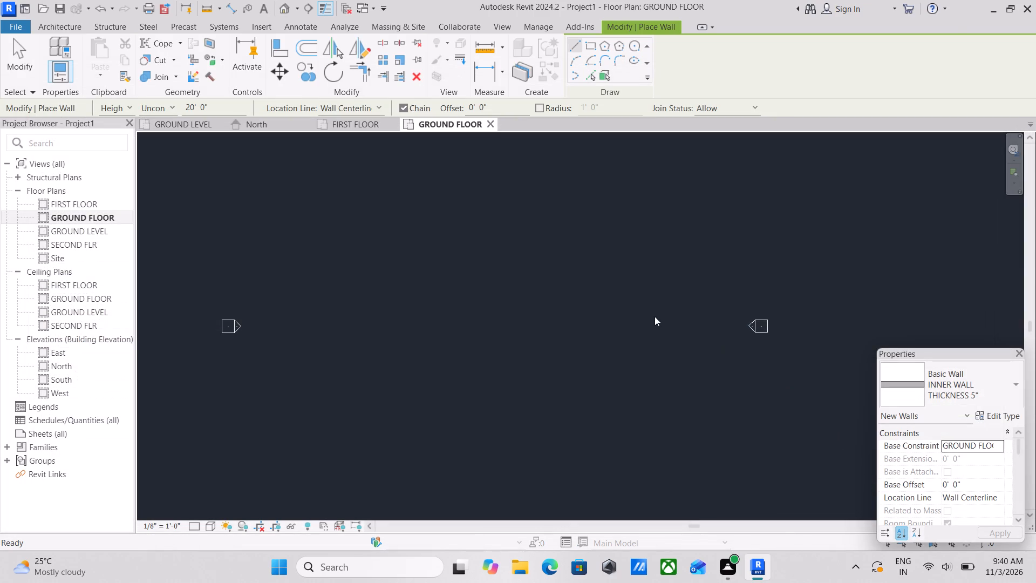
# Draw two chained OUTER WALL THICKNESS 9" walls between the elevation markers: a horizontal one, continuing into a vertical one about 32' long downward.
pyautogui.scroll(-2, 351, 289)
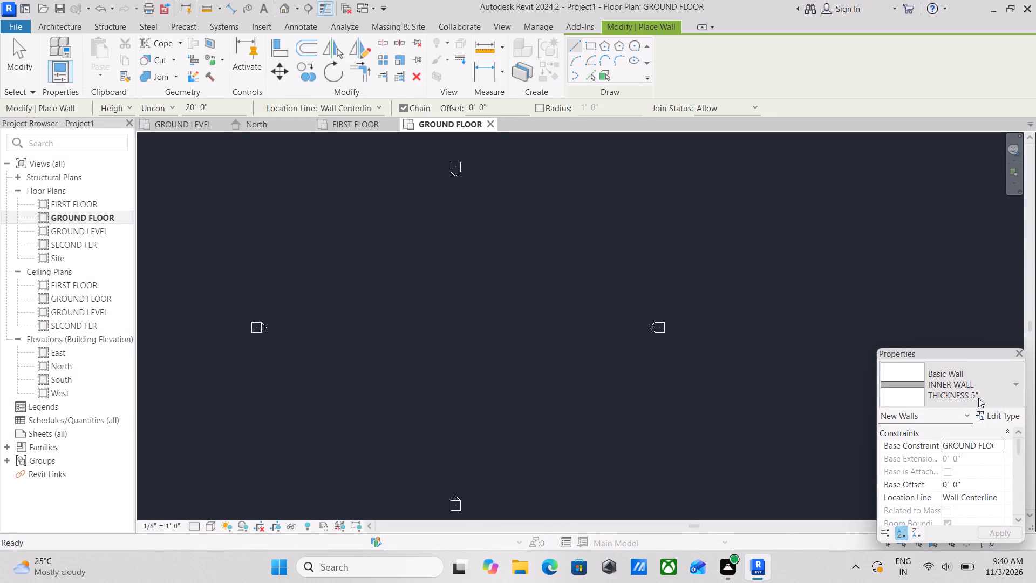
pyautogui.click(978, 397)
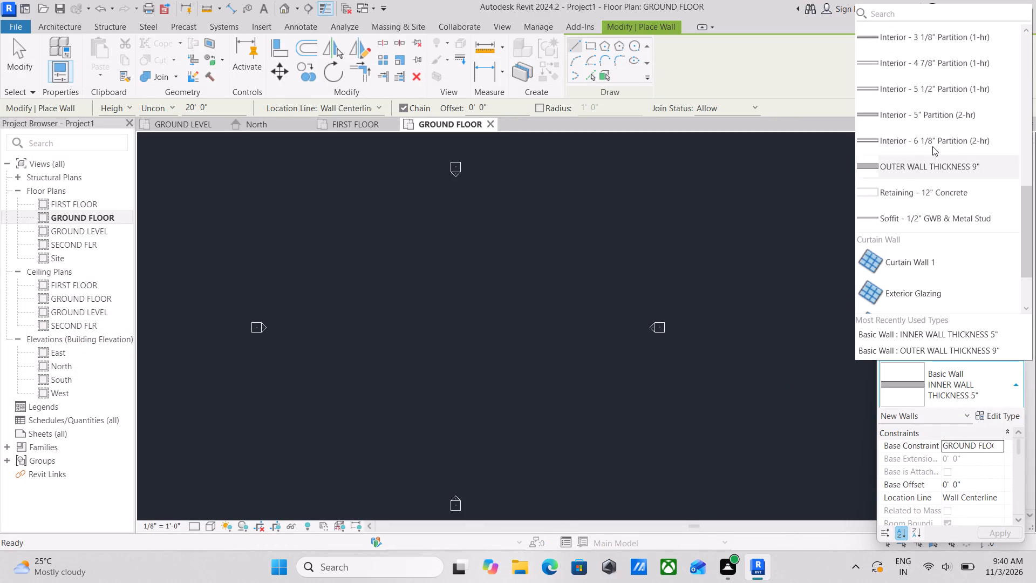
pyautogui.scroll(-1, 924, 287)
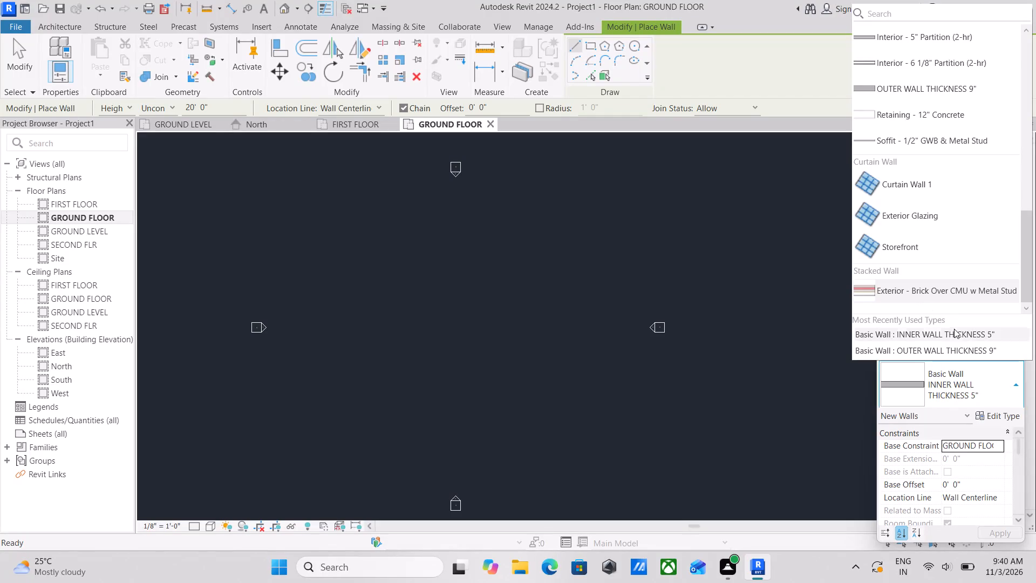
pyautogui.click(959, 345)
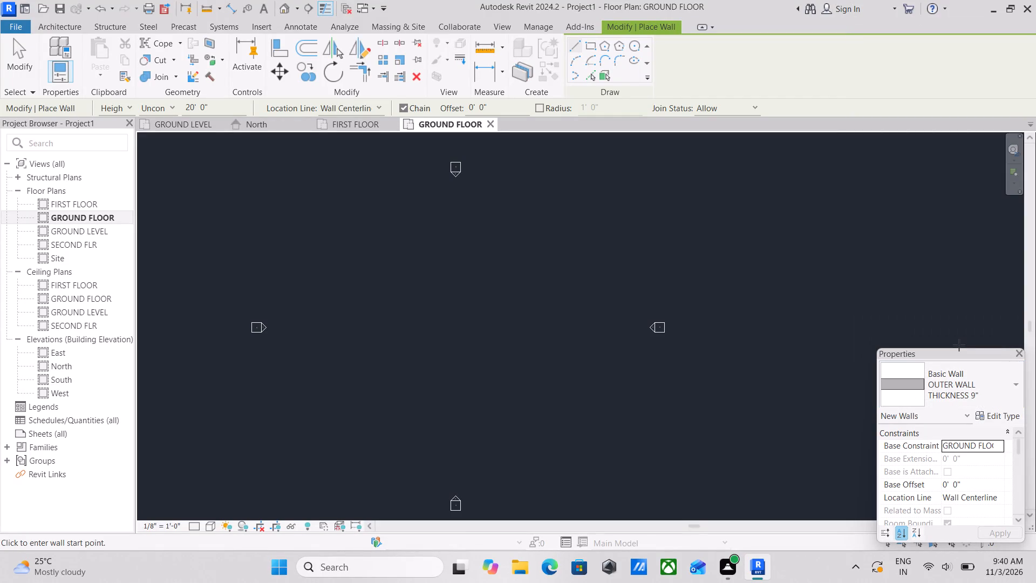
pyautogui.scroll(4, 465, 464)
pyautogui.scroll(3, 453, 369)
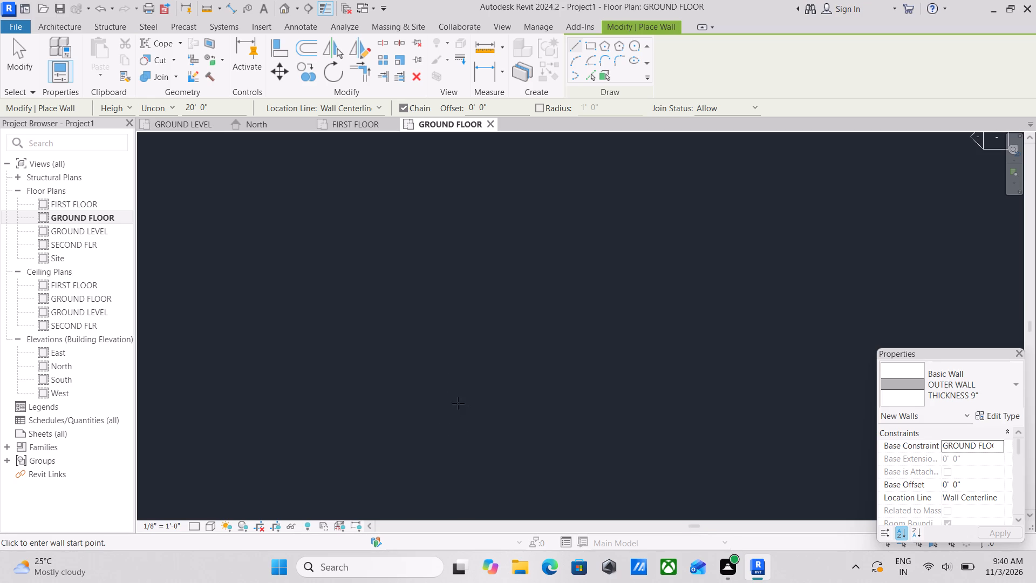
pyautogui.scroll(-4, 520, 342)
pyautogui.scroll(-2, 476, 344)
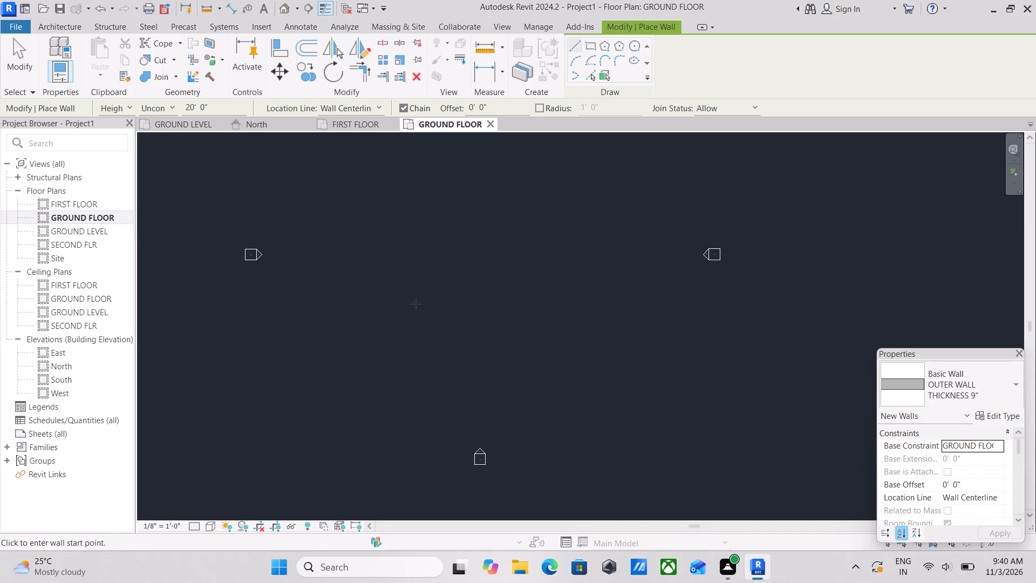
pyautogui.click(415, 303)
pyautogui.click(499, 306)
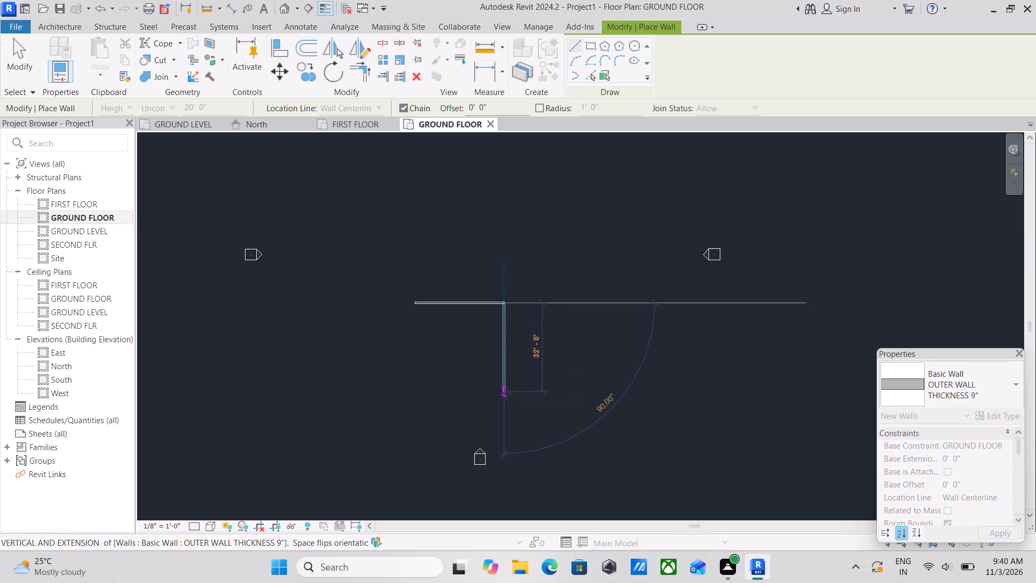
pyautogui.click(506, 393)
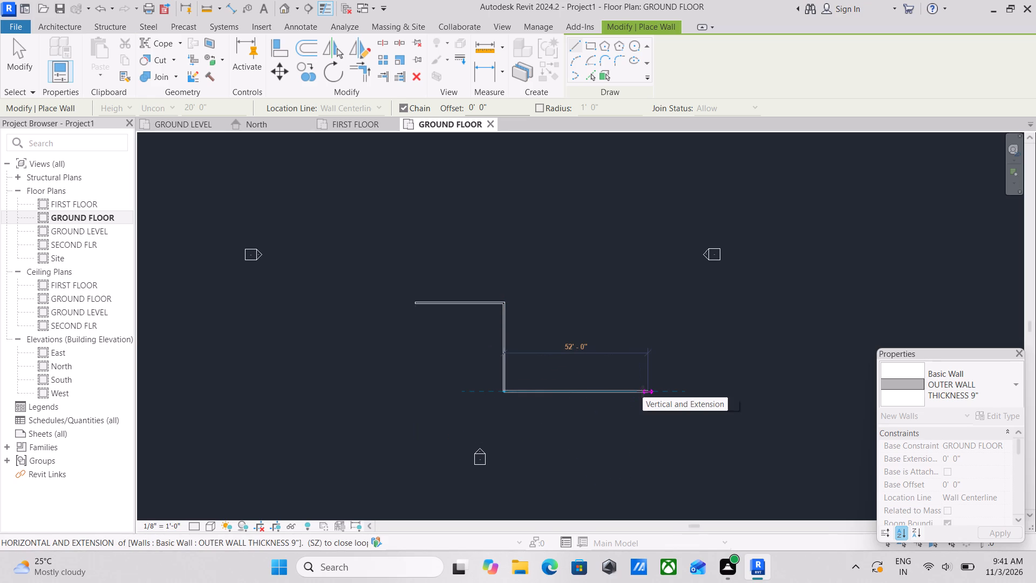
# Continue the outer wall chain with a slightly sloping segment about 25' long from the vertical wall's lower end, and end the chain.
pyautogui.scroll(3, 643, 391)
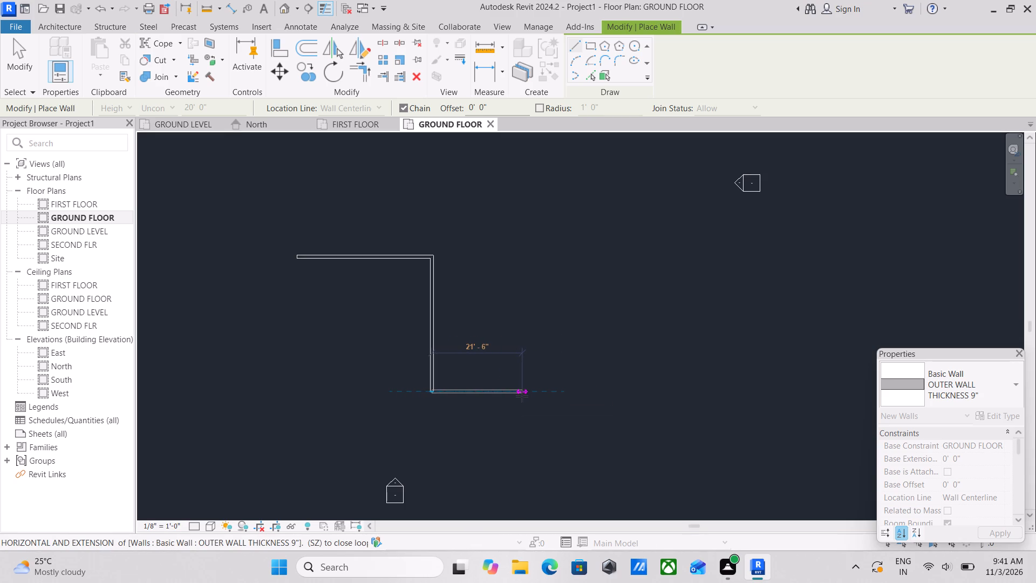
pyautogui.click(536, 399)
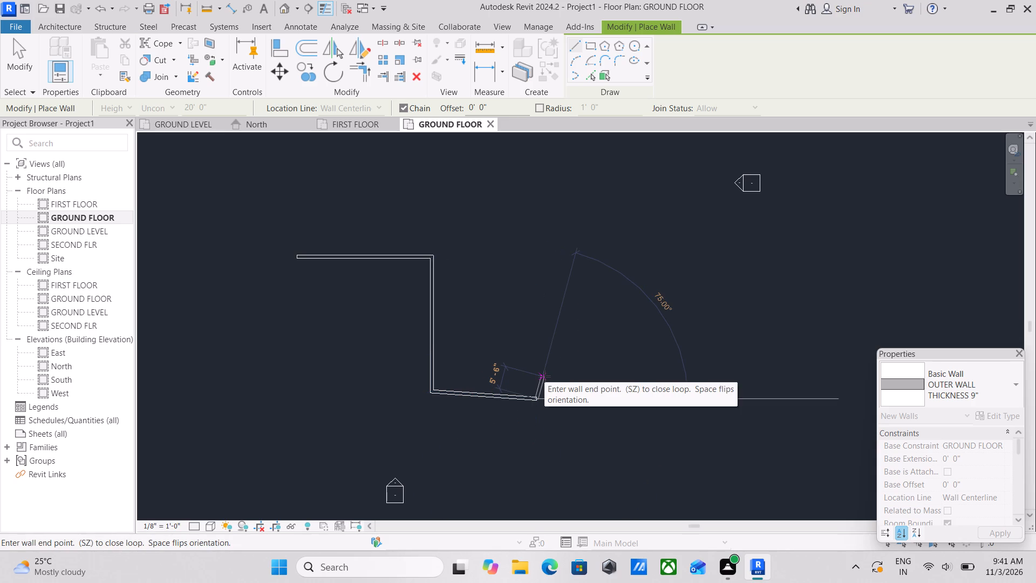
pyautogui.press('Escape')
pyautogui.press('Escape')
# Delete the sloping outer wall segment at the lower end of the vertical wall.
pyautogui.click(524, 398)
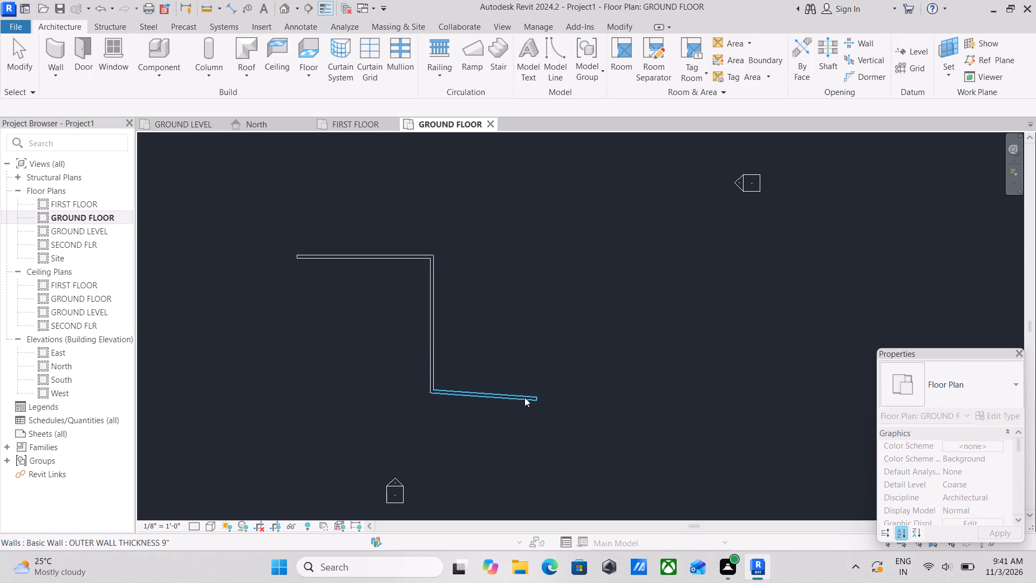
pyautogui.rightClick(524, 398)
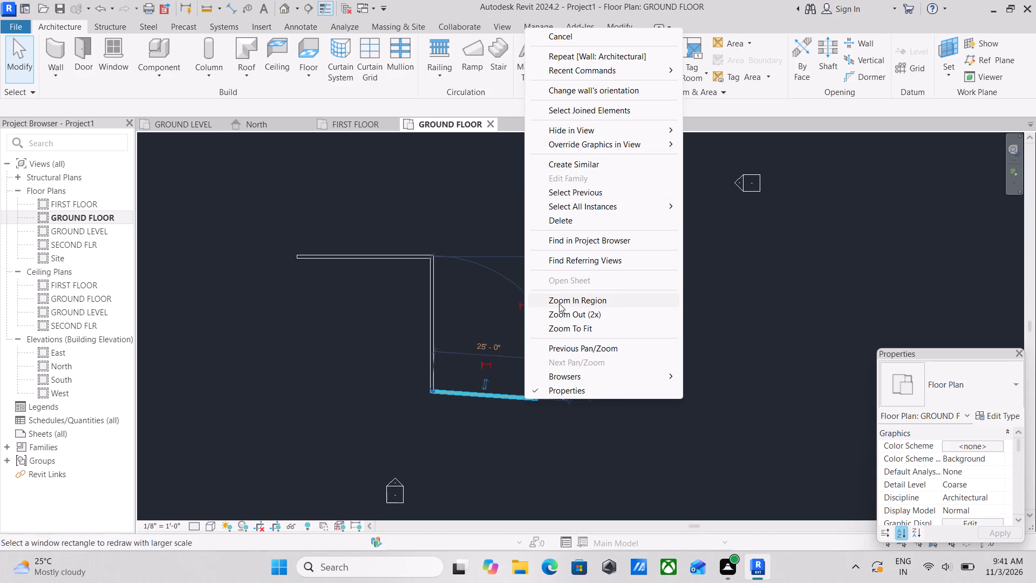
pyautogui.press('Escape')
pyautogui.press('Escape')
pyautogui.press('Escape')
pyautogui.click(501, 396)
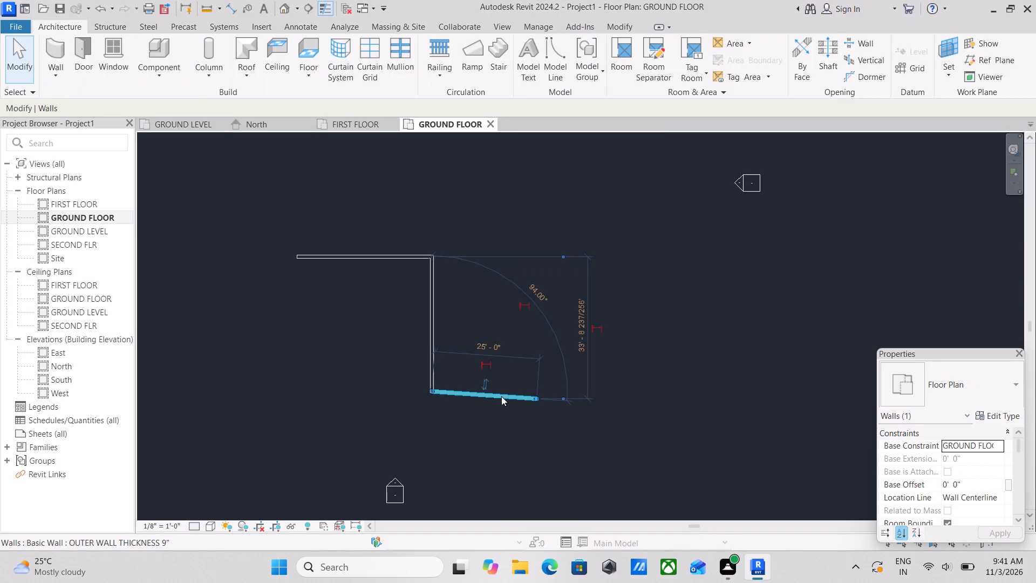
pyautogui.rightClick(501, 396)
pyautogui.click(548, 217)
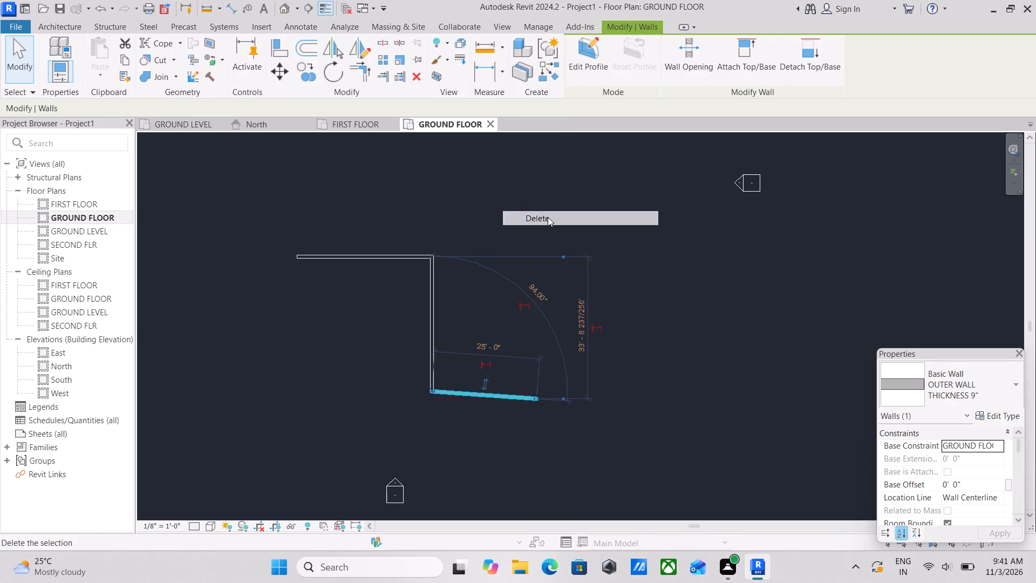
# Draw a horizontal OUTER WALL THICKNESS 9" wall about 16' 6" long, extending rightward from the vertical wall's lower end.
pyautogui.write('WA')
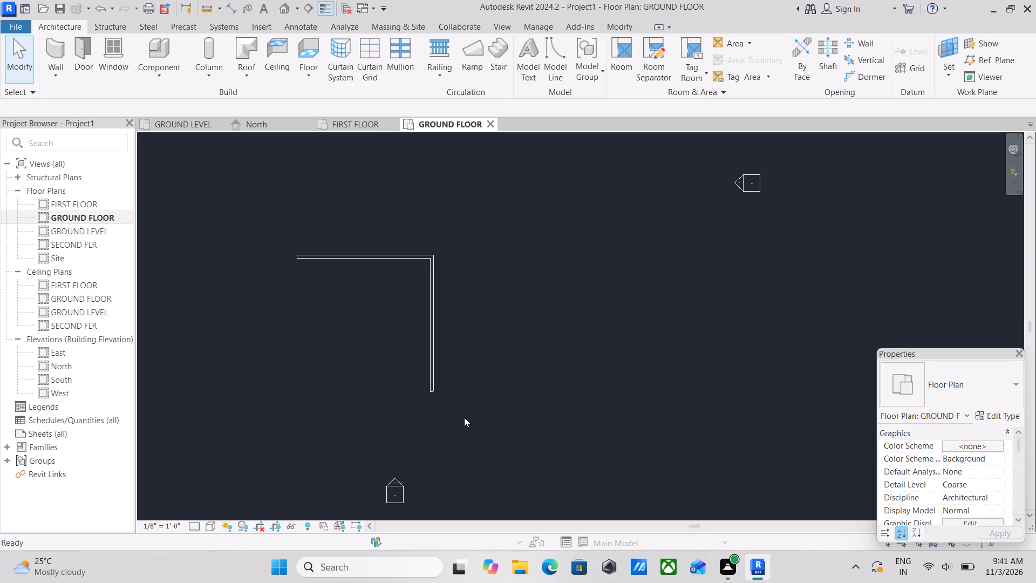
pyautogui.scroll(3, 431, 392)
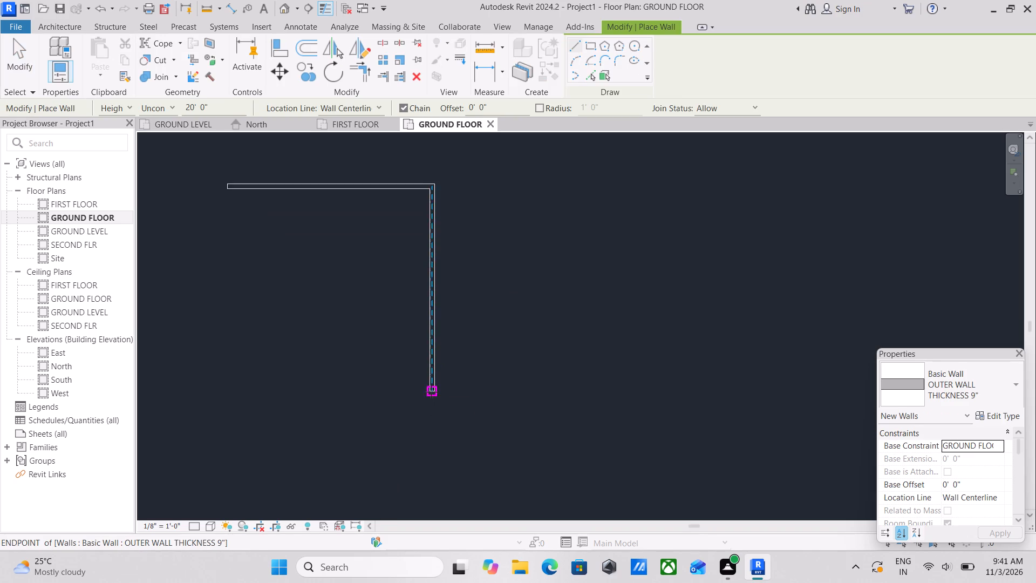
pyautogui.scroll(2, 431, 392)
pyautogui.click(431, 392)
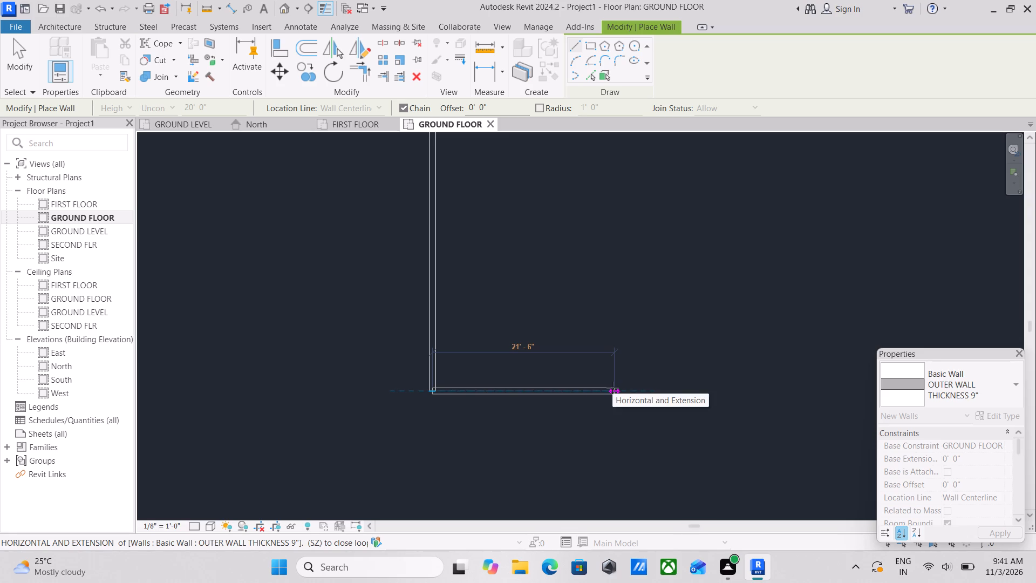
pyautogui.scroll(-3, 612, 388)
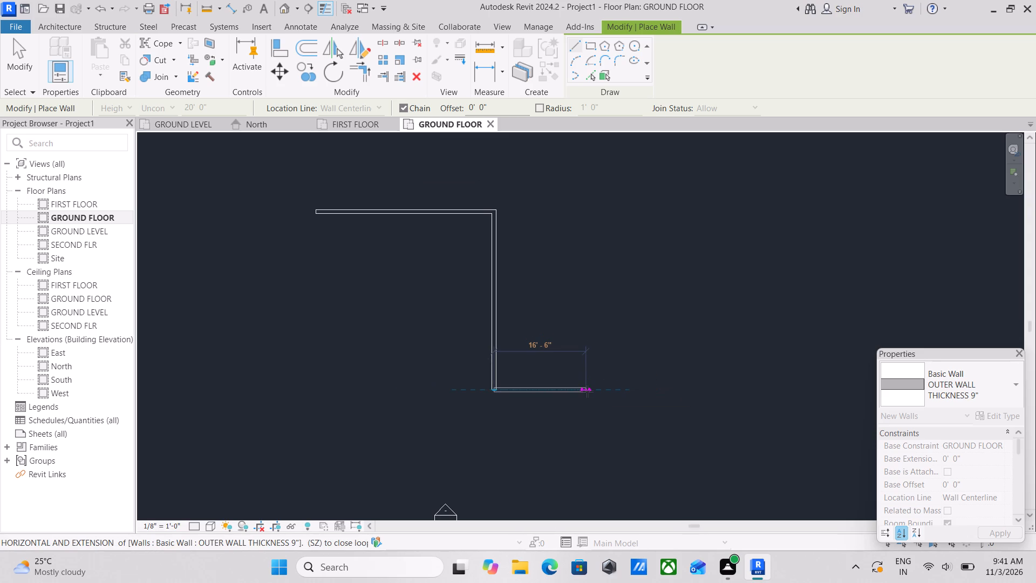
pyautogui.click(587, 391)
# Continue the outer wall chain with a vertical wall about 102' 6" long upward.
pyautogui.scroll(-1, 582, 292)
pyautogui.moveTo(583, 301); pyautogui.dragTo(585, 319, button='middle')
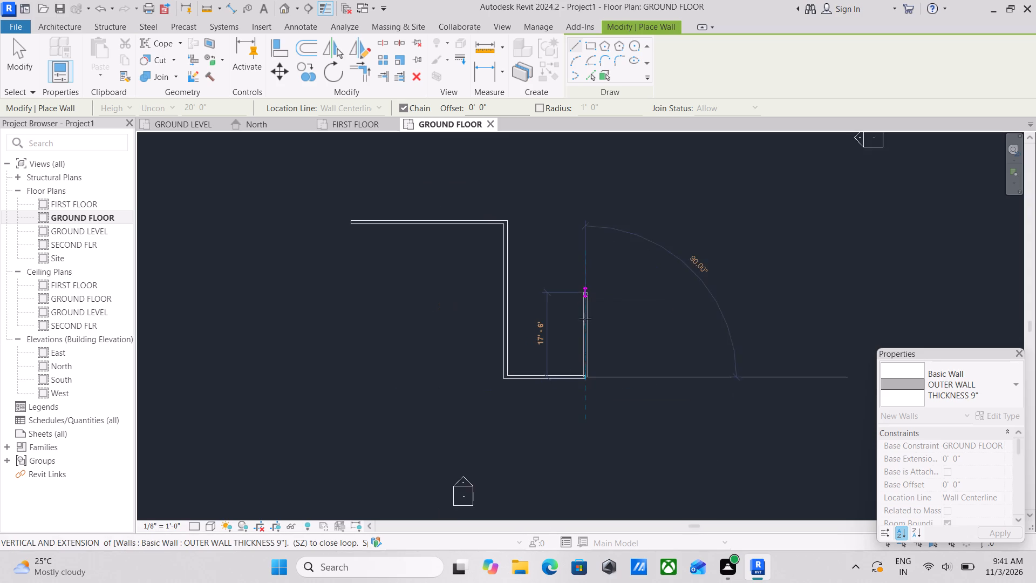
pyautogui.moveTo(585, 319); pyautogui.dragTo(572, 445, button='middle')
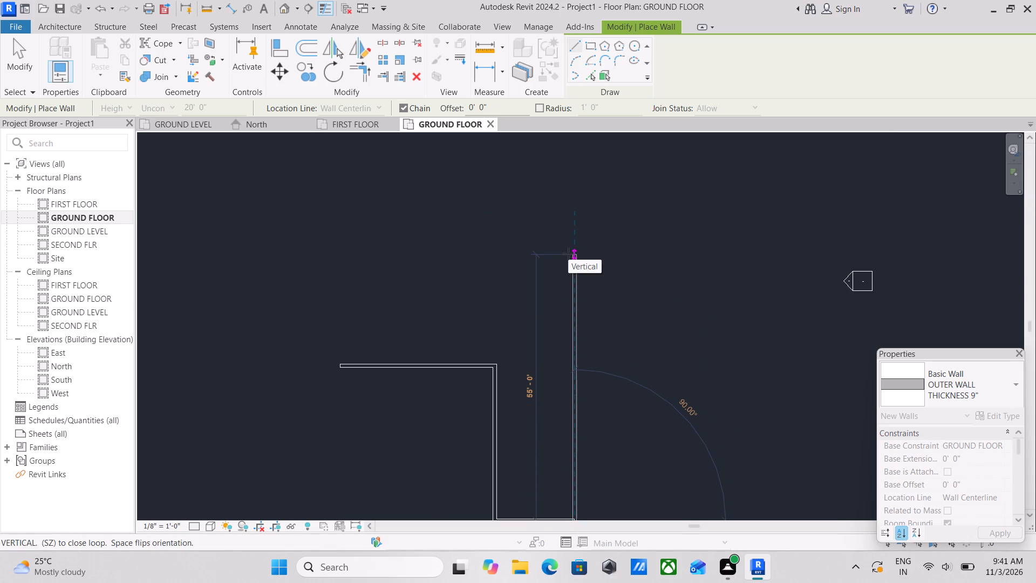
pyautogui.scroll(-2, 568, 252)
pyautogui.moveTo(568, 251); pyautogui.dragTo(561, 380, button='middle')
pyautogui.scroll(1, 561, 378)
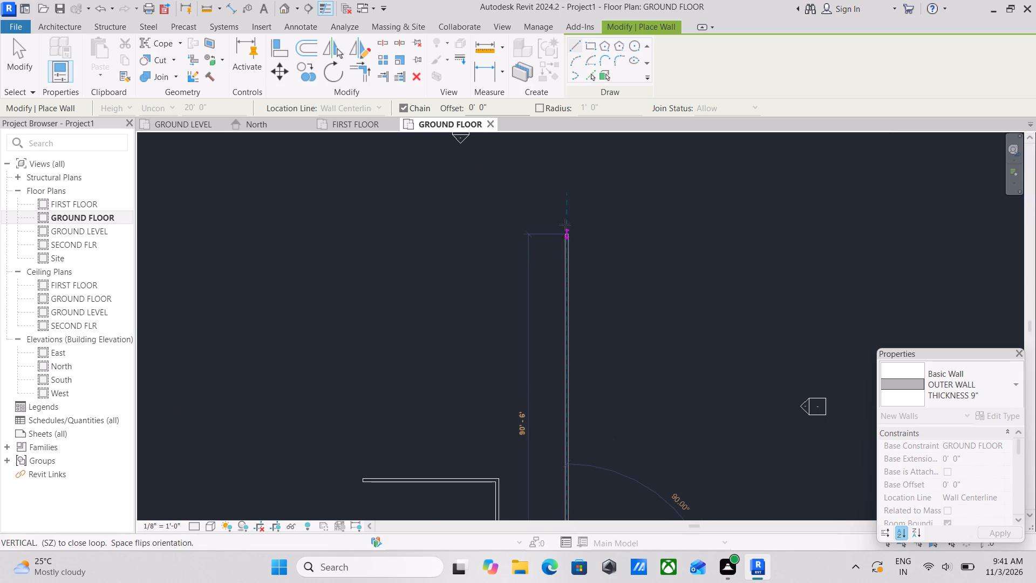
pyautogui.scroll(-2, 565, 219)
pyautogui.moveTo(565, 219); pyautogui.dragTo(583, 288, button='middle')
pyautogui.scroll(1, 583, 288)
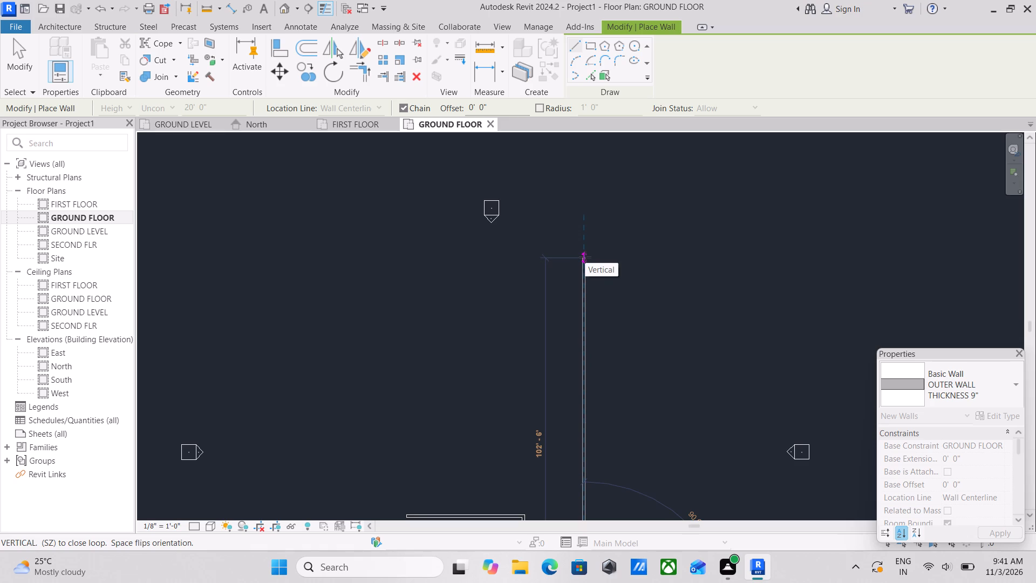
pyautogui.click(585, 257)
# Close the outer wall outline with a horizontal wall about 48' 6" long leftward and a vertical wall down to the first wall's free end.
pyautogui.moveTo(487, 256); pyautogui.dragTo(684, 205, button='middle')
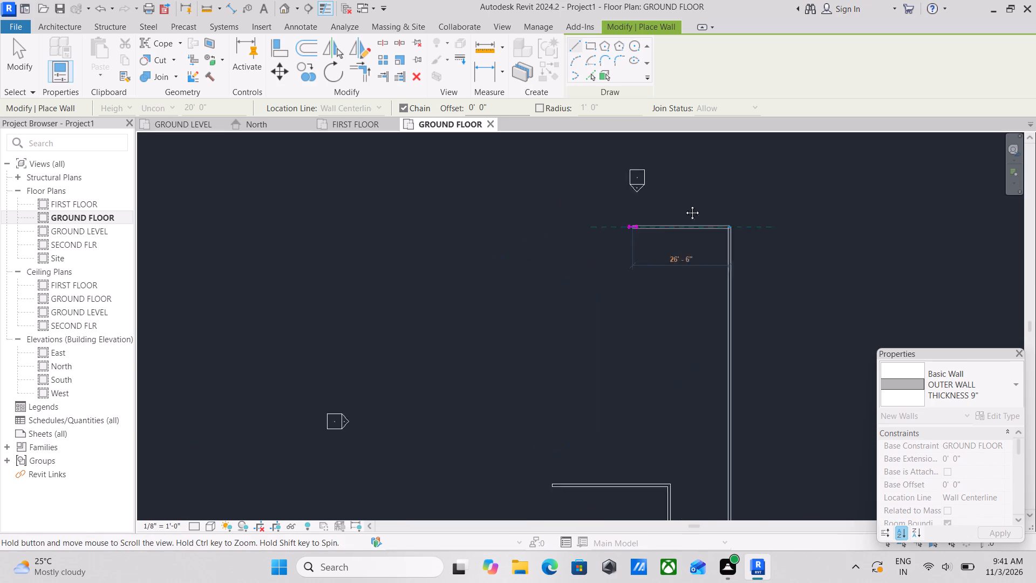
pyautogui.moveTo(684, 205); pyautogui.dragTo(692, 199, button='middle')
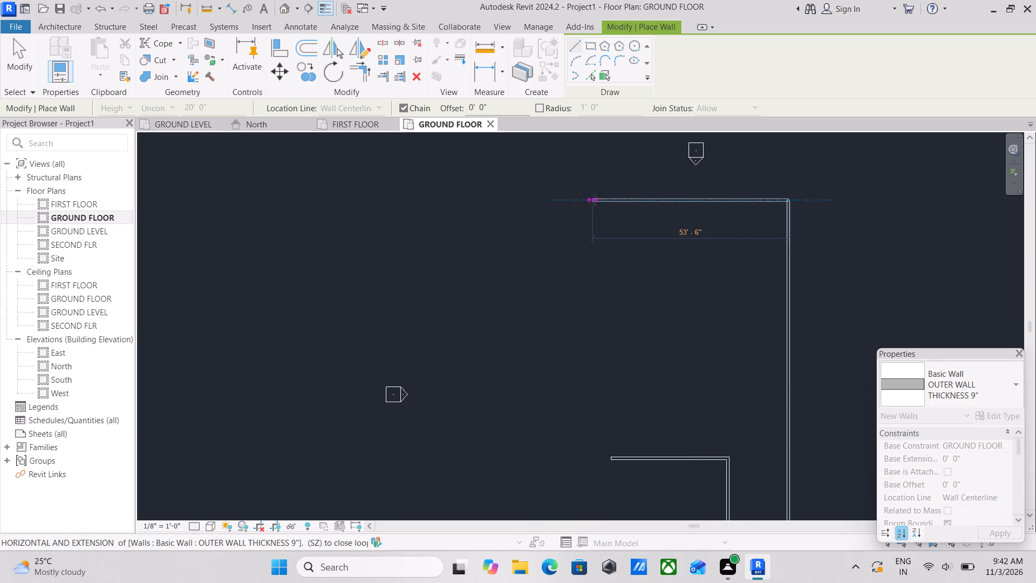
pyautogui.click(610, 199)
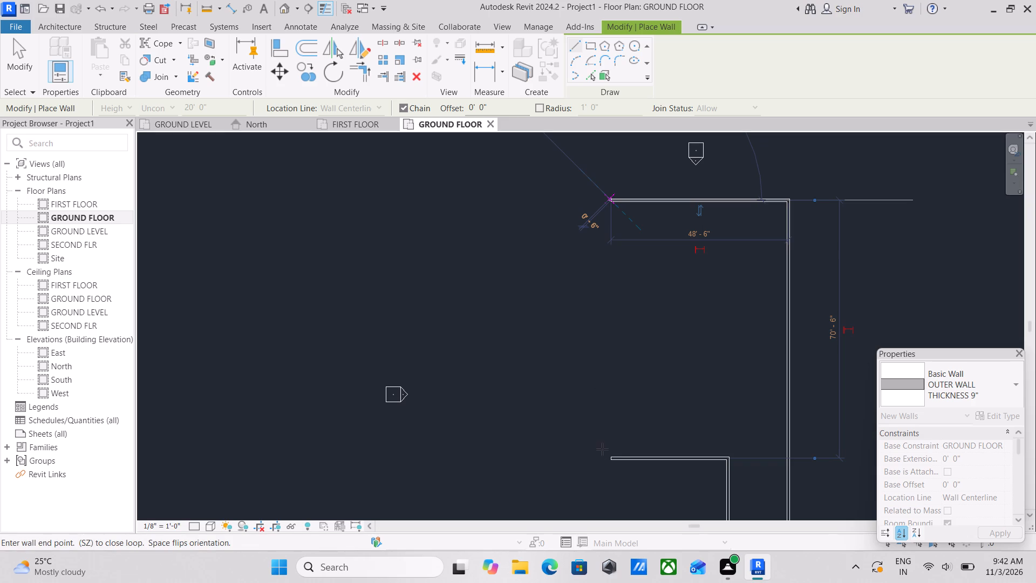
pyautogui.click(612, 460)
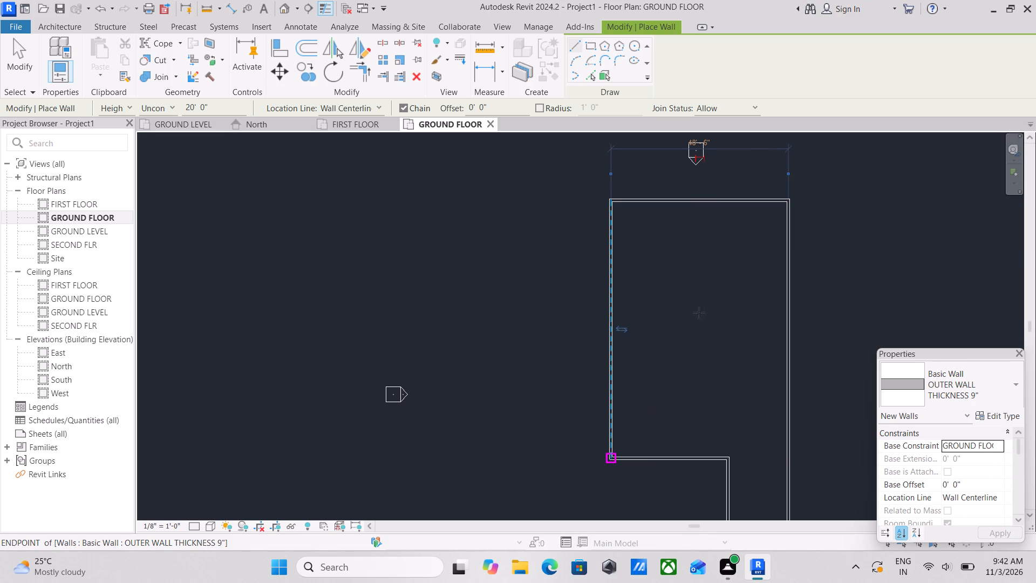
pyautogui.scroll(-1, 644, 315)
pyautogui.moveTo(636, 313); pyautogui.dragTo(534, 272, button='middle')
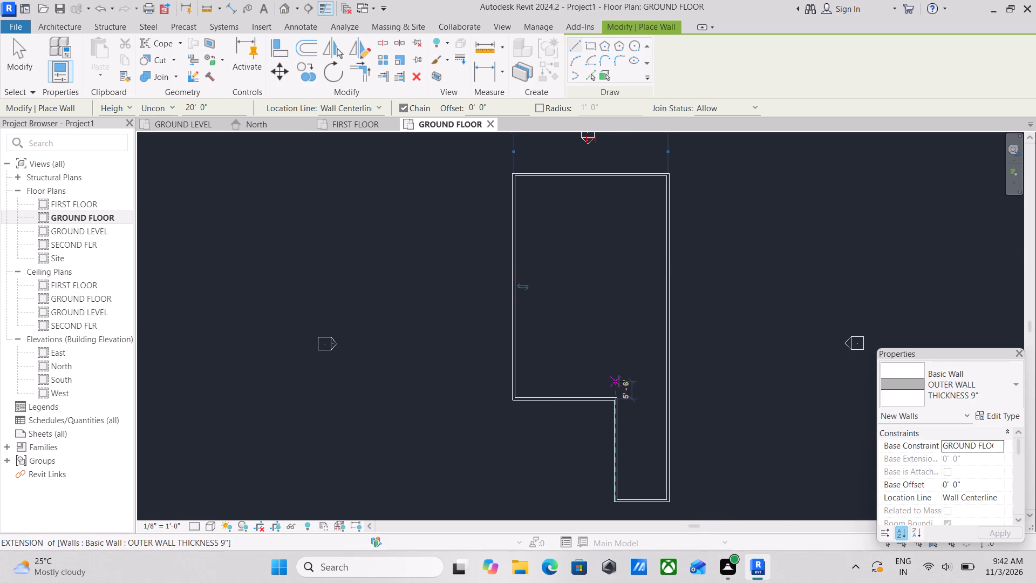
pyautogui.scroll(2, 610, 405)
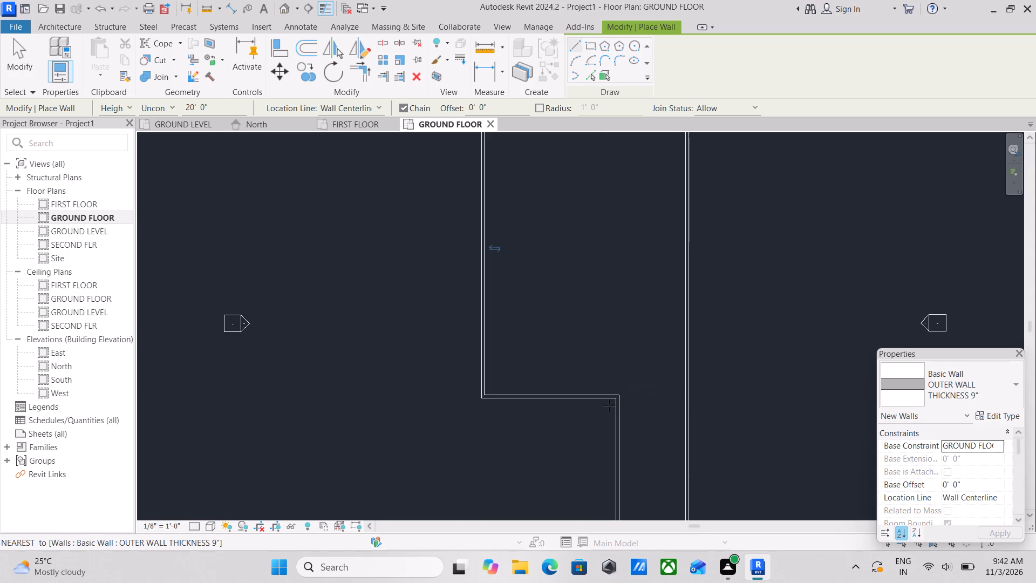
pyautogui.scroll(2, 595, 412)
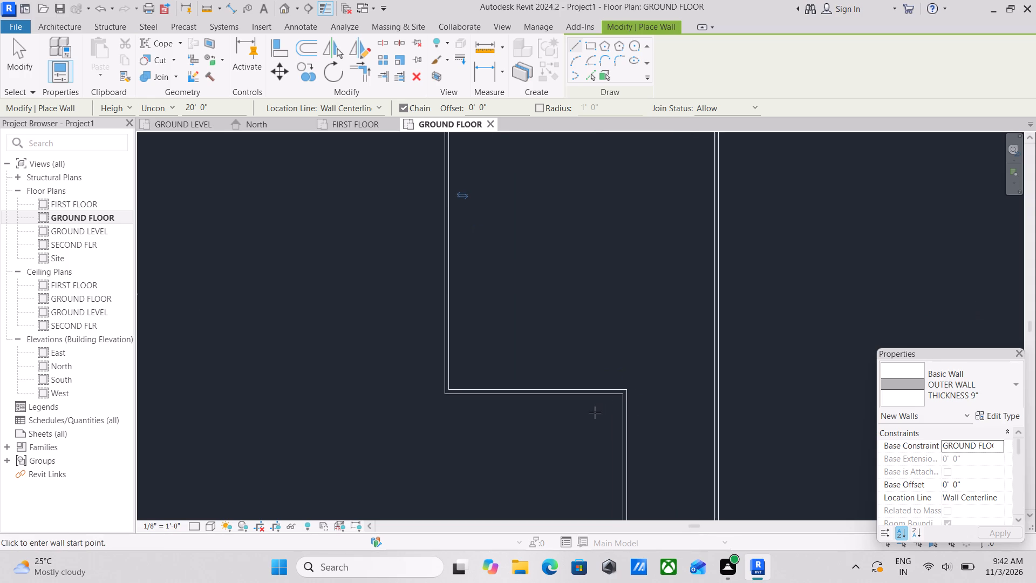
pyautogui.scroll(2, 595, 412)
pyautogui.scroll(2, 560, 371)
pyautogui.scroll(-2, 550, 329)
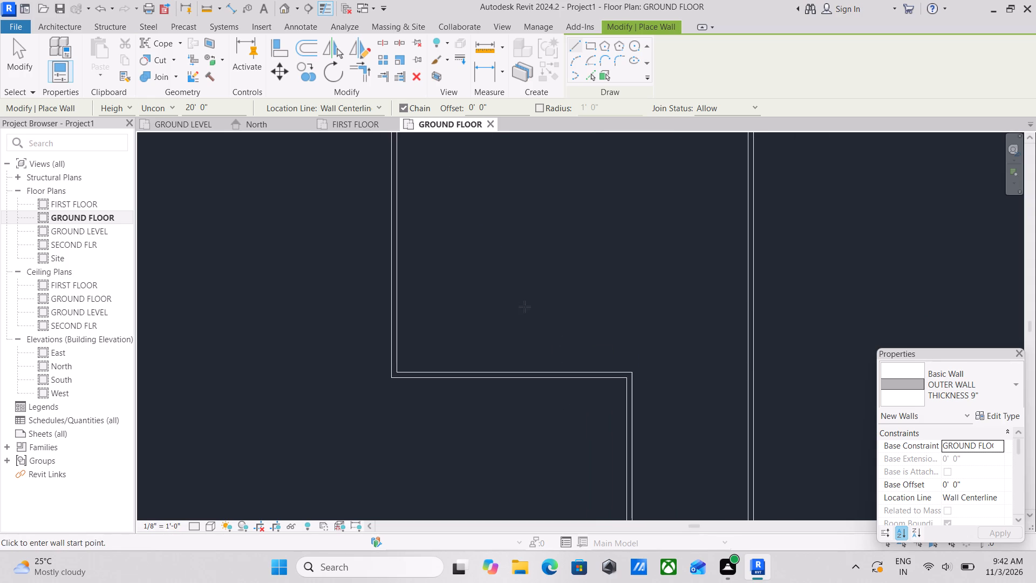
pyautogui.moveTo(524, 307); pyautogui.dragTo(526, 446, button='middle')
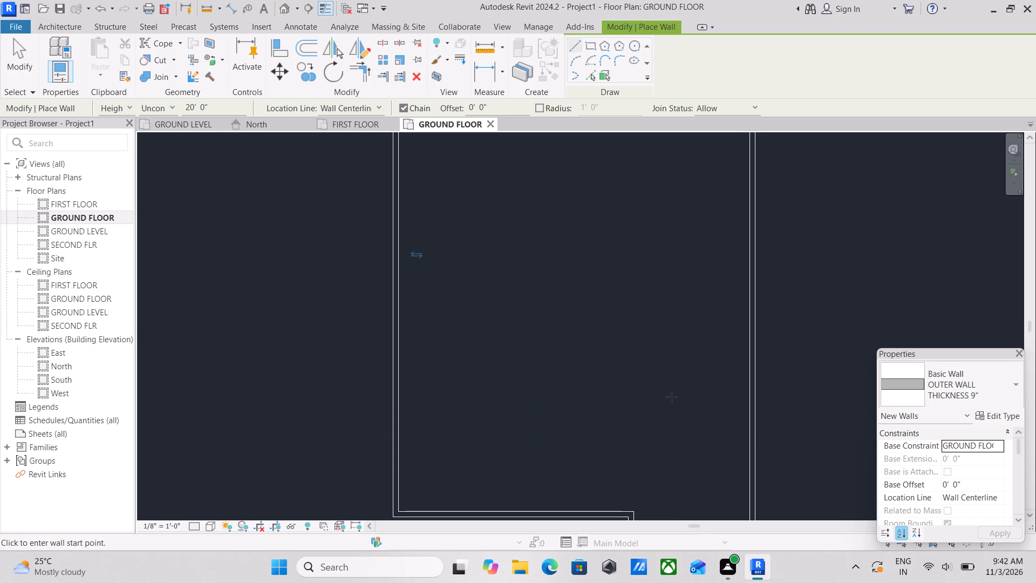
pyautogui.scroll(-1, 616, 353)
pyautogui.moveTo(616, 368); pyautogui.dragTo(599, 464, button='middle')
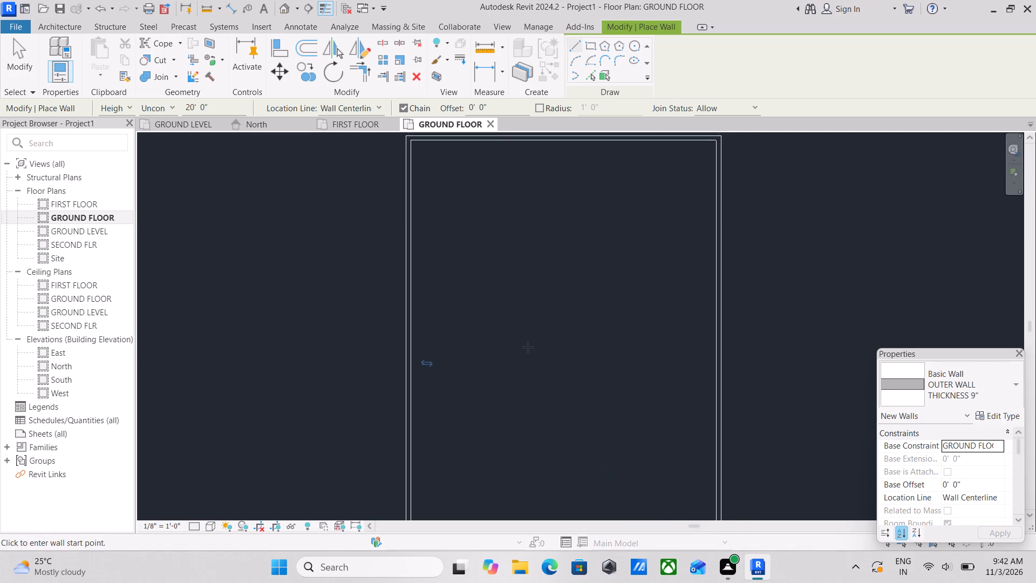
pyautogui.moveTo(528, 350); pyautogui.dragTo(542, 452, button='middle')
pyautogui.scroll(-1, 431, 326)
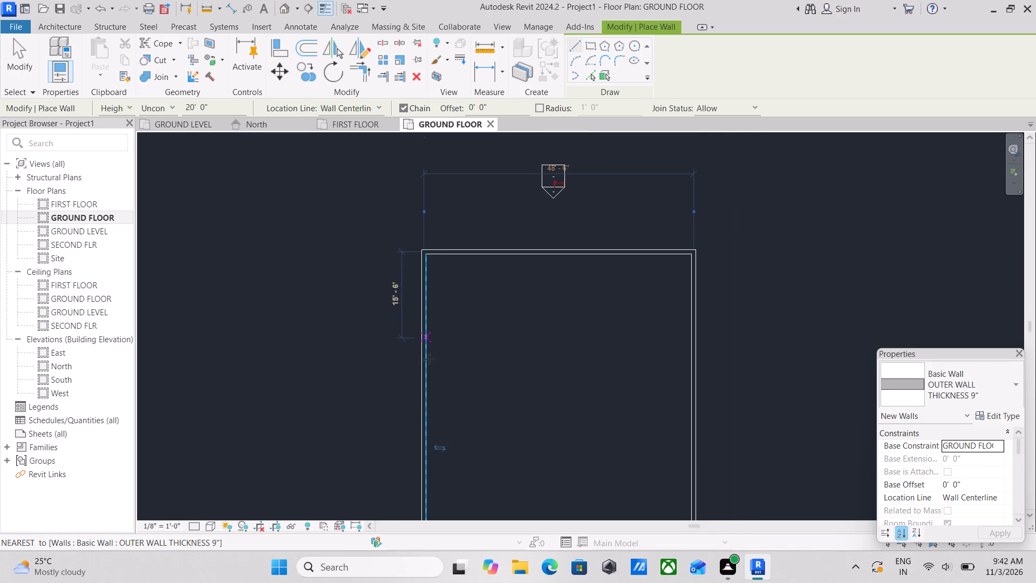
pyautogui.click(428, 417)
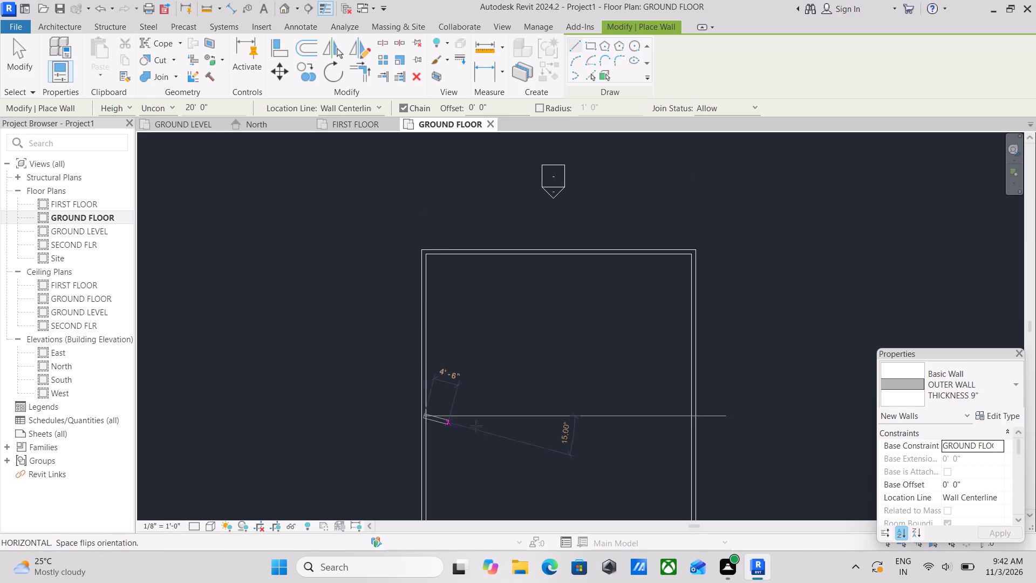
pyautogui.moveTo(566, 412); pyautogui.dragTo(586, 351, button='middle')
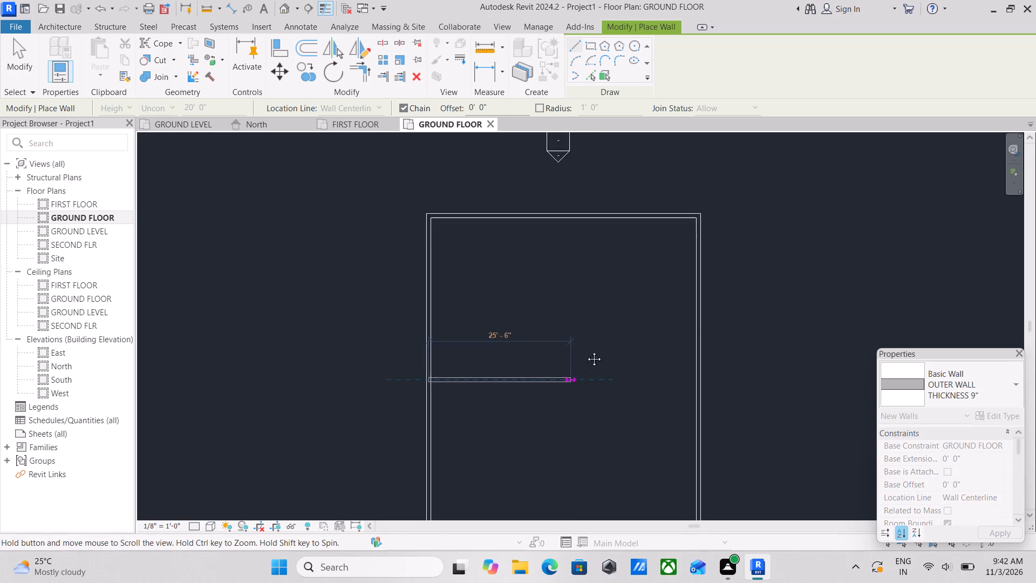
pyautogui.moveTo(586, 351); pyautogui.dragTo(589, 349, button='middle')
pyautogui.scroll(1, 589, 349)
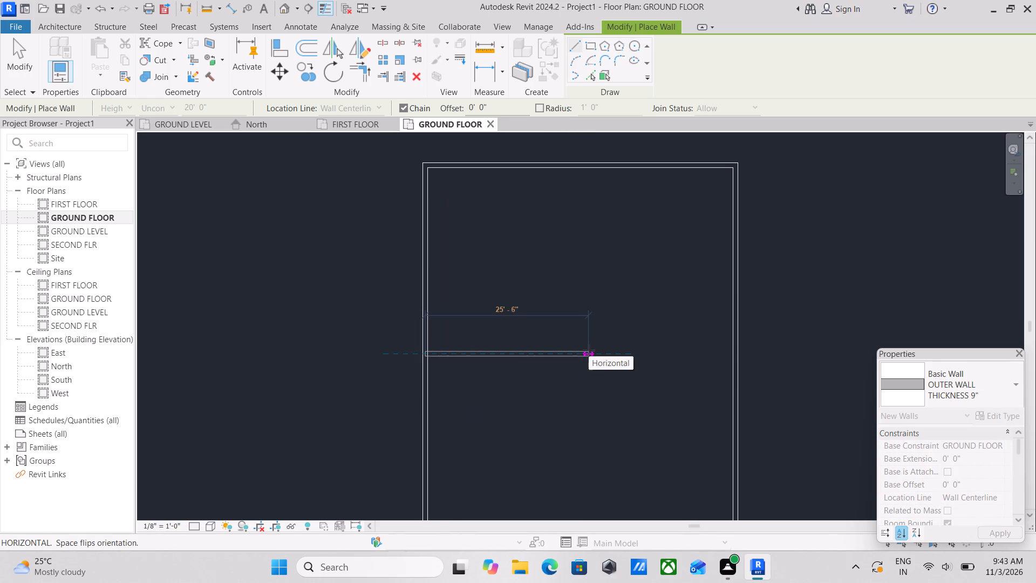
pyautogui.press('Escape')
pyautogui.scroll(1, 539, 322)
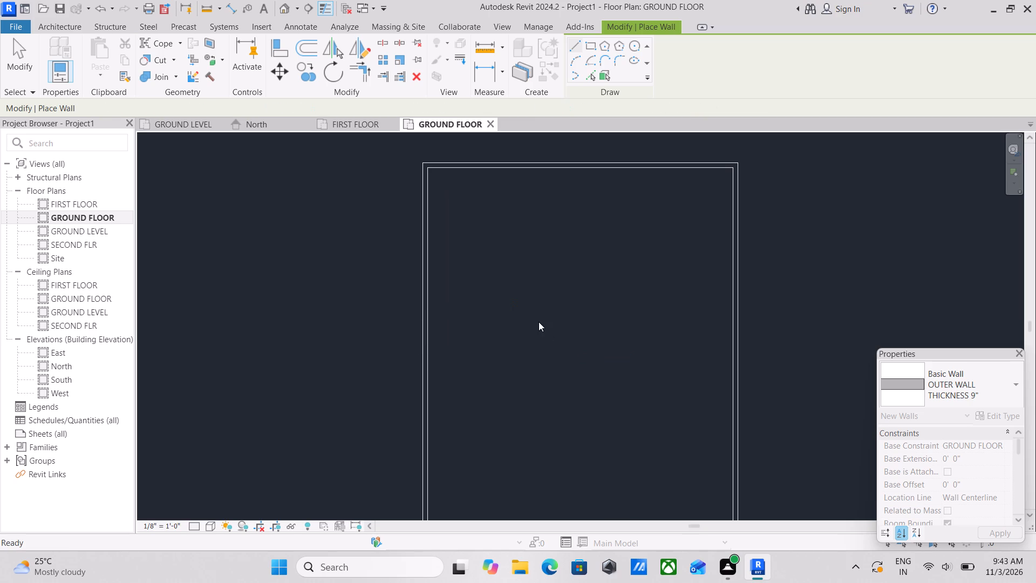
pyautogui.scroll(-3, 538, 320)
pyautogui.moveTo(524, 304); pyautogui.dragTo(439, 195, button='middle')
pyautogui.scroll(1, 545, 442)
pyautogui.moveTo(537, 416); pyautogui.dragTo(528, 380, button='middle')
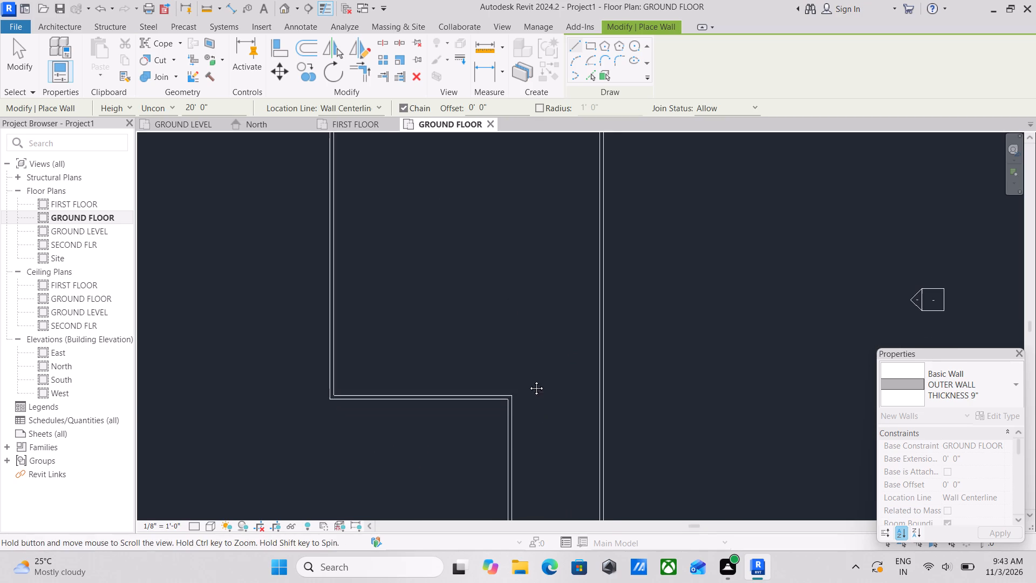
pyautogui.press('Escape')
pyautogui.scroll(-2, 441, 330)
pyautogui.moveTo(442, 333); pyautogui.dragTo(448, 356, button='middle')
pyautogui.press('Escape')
# Delete all the walls of the closed outer outline on the ground floor plan.
pyautogui.scroll(-3, 498, 322)
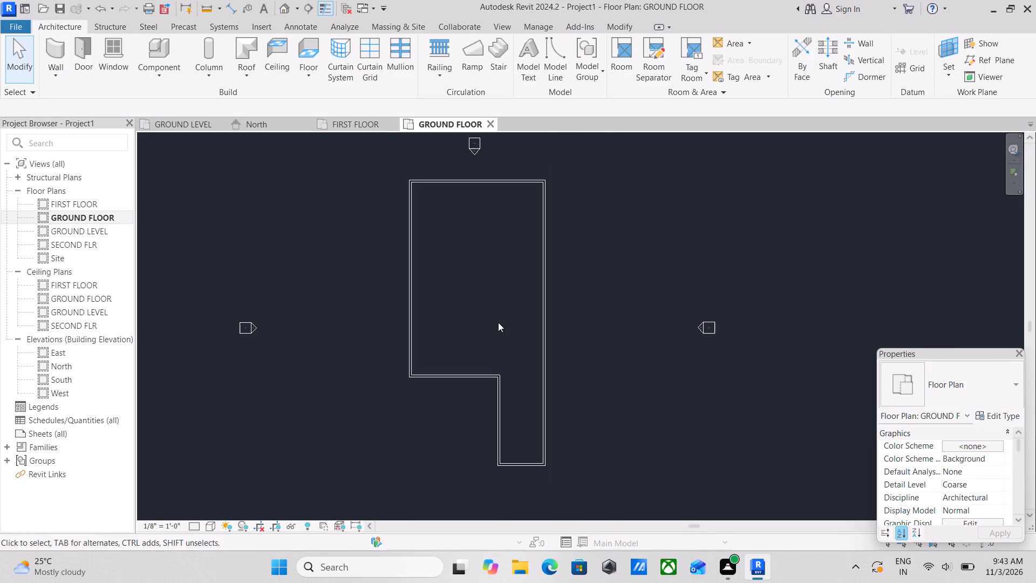
pyautogui.scroll(-2, 501, 316)
pyautogui.moveTo(501, 314); pyautogui.dragTo(490, 295, button='middle')
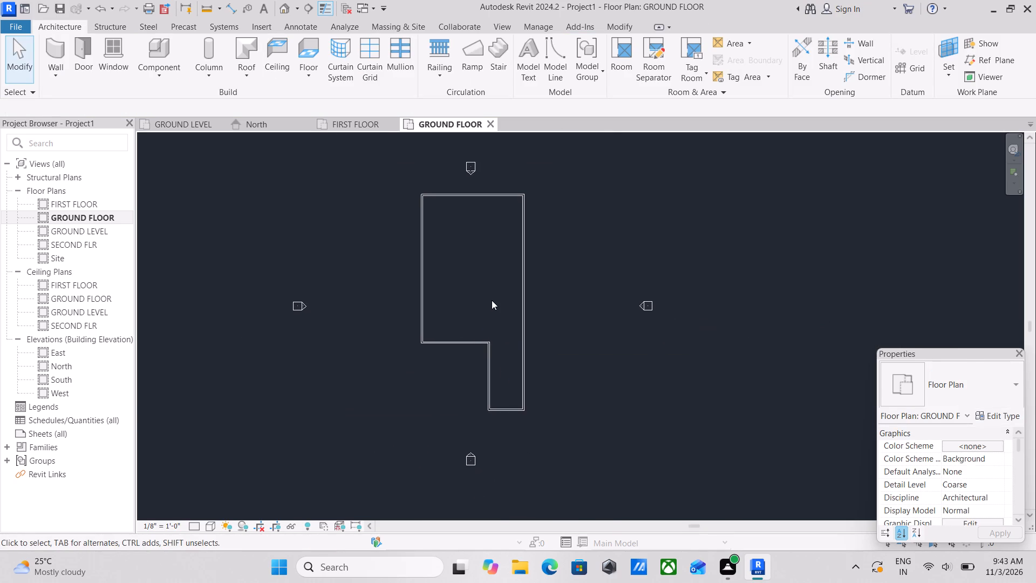
pyautogui.moveTo(585, 441); pyautogui.dragTo(398, 160)
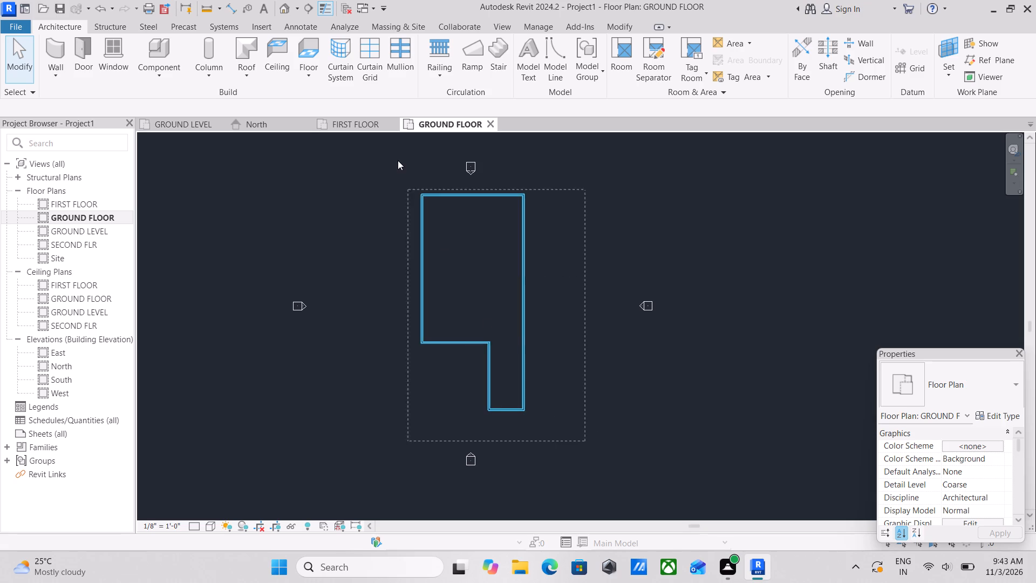
pyautogui.moveTo(398, 160); pyautogui.dragTo(394, 189)
pyautogui.rightClick(394, 188)
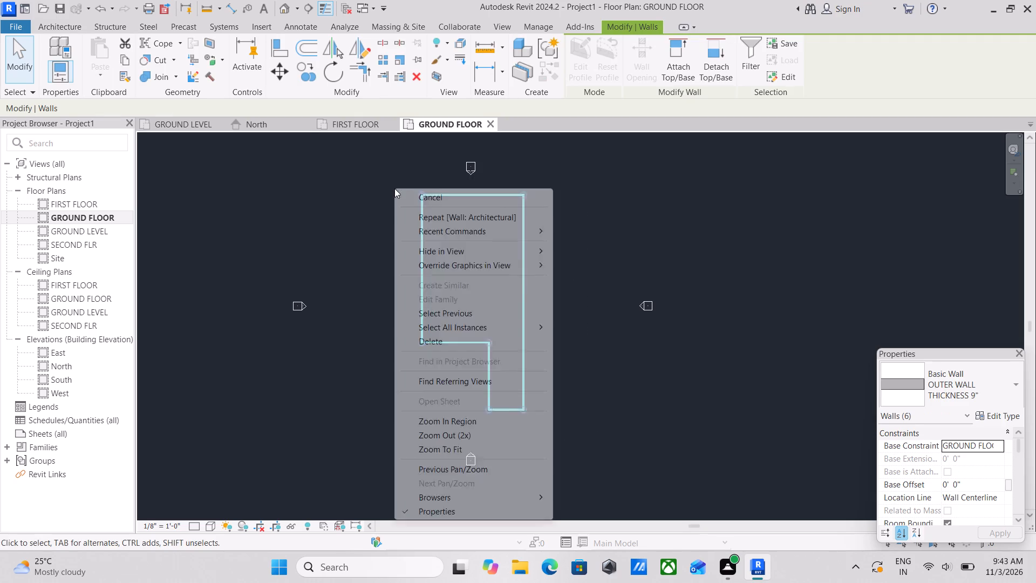
pyautogui.click(462, 340)
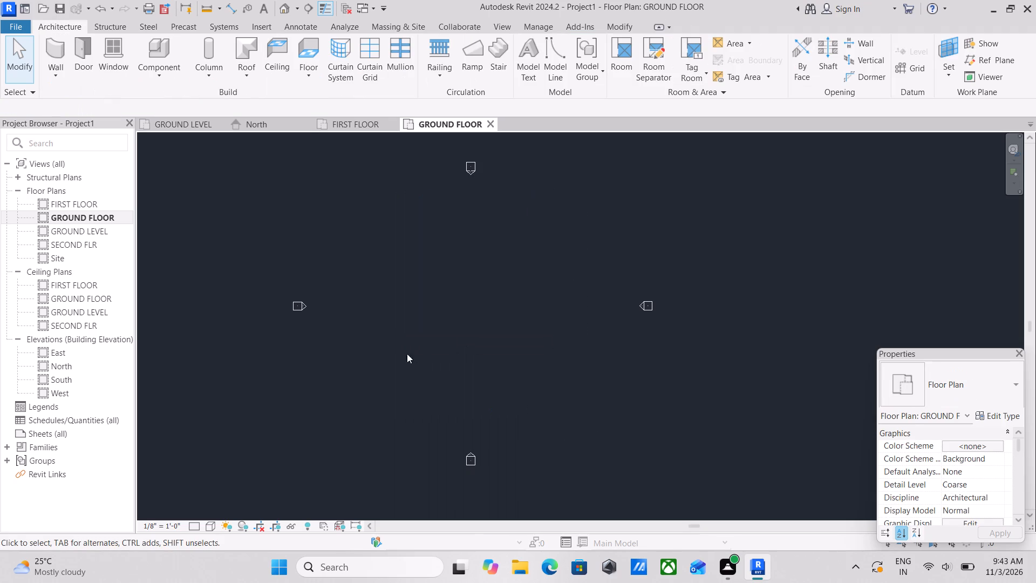
# Draw a horizontal OUTER WALL THICKNESS 9" wall about 20' long in the lower central area between the elevation markers.
pyautogui.scroll(2, 405, 354)
pyautogui.write('WA')
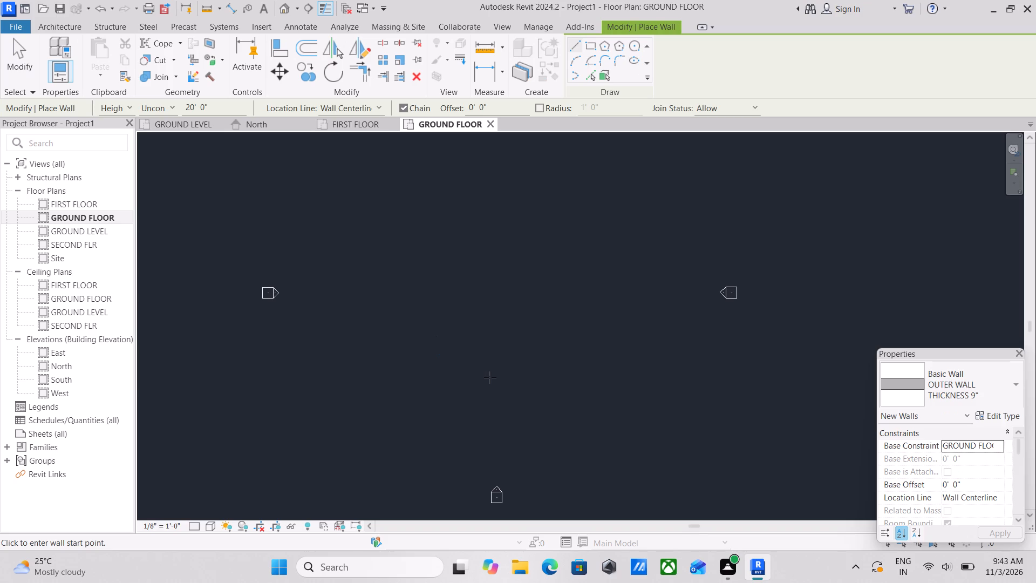
pyautogui.click(481, 349)
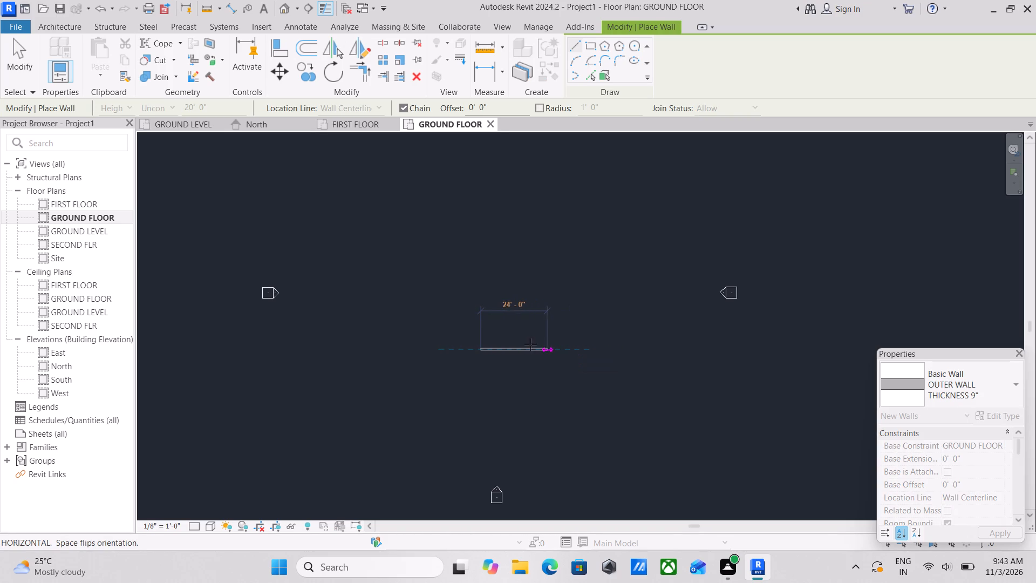
pyautogui.scroll(4, 525, 343)
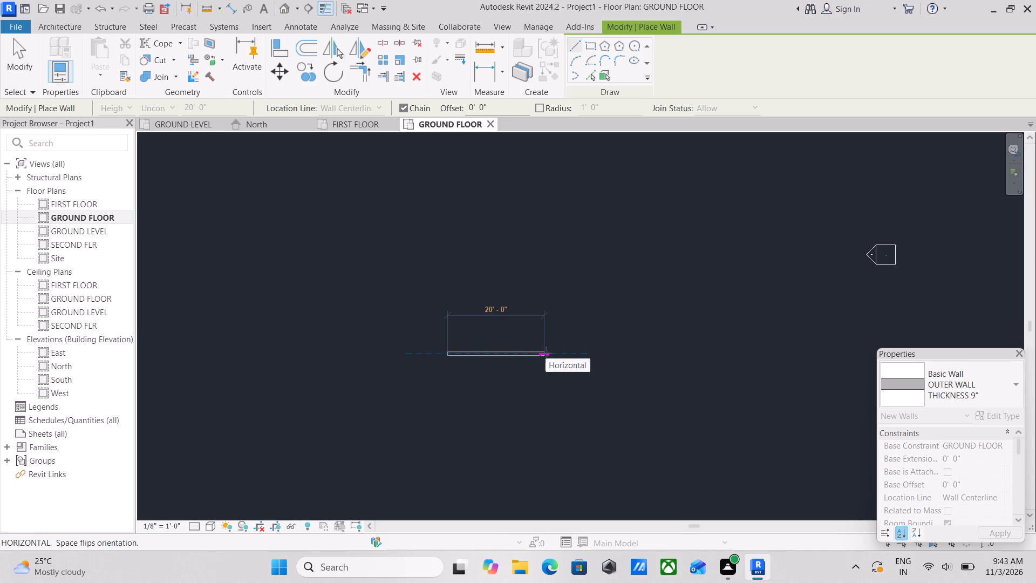
pyautogui.click(546, 352)
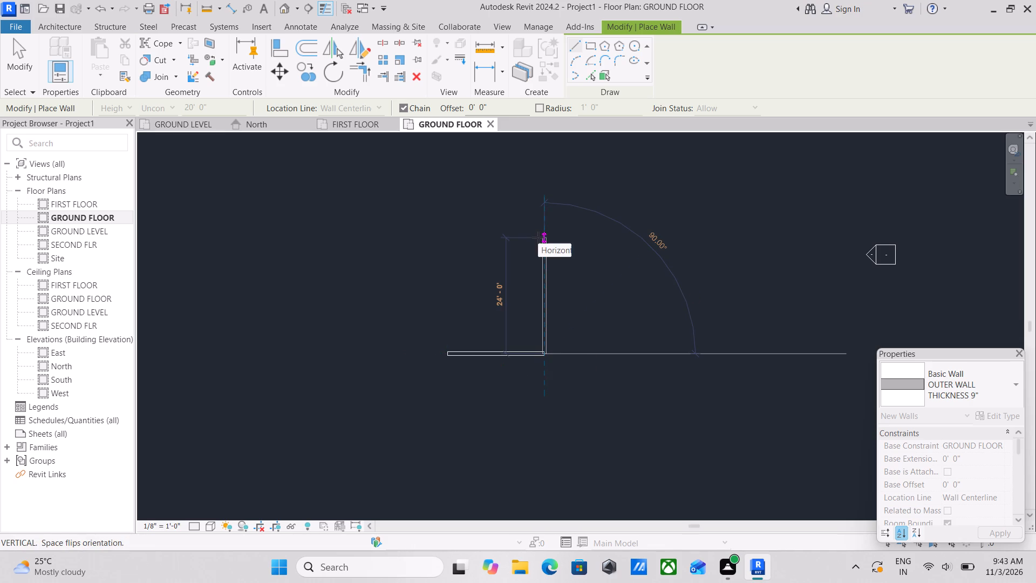
# Continue the OUTER WALL THICKNESS 9" chain with a vertical wall about 47' long upward from the horizontal wall's right end.
pyautogui.scroll(-1, 538, 238)
pyautogui.moveTo(538, 238); pyautogui.dragTo(528, 432, button='middle')
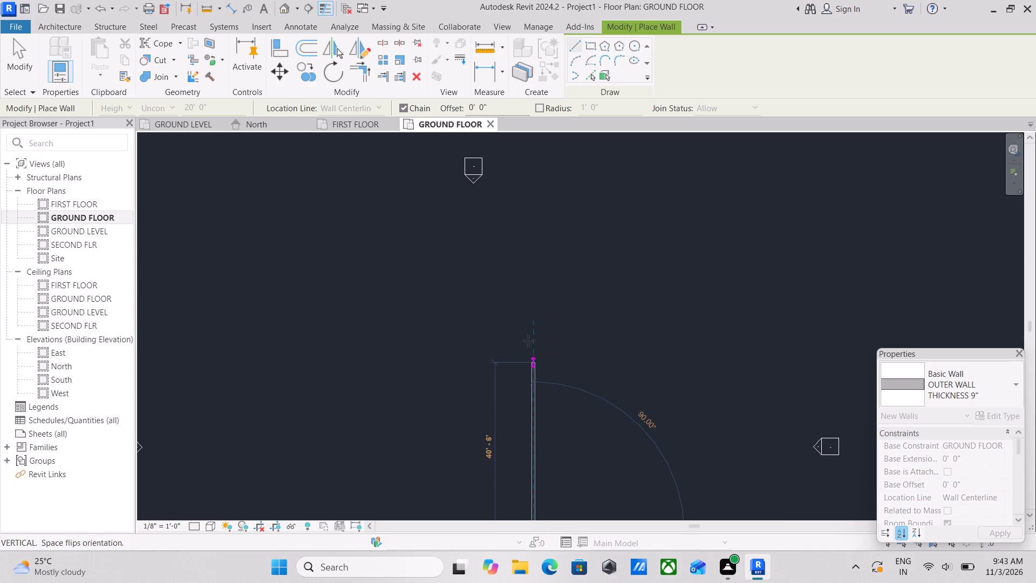
pyautogui.scroll(-1, 529, 340)
pyautogui.moveTo(529, 340); pyautogui.dragTo(526, 333, button='middle')
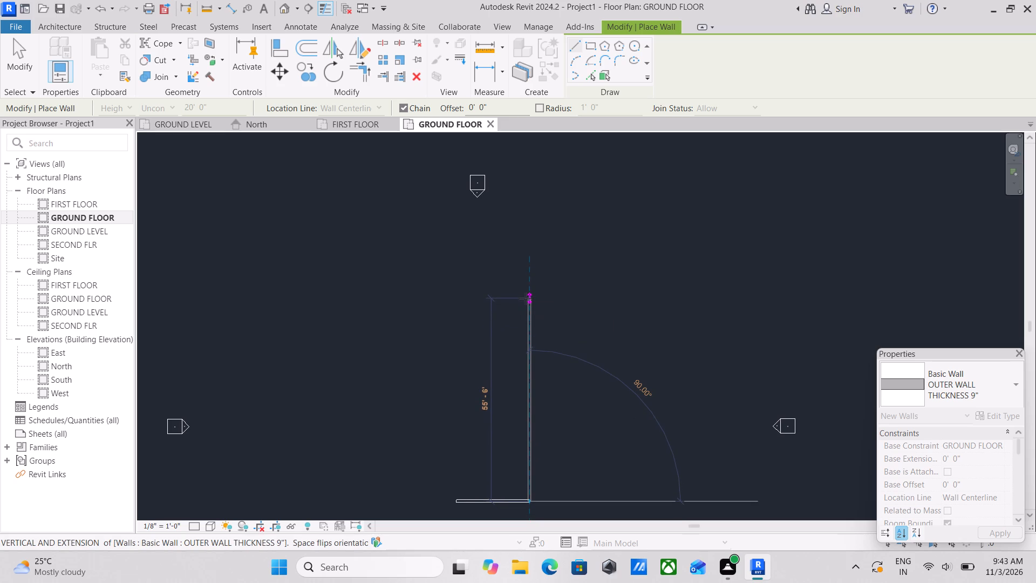
pyautogui.scroll(-1, 527, 284)
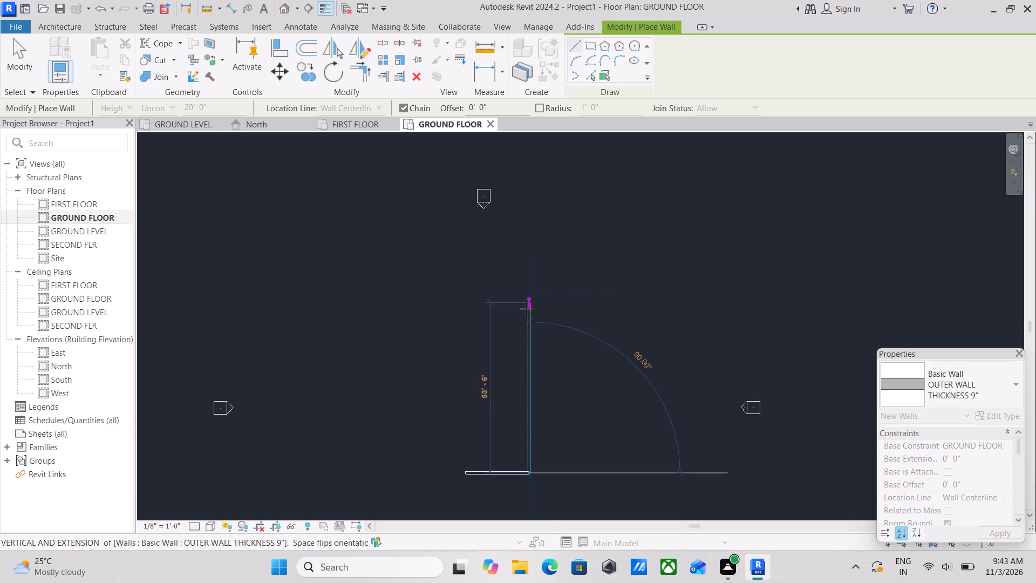
pyautogui.click(526, 323)
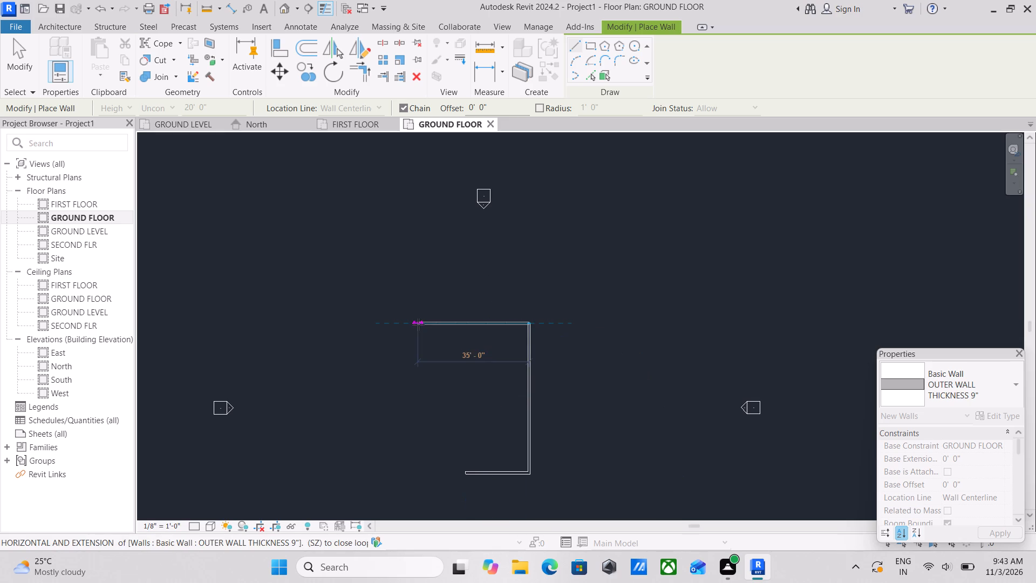
# Continue the outer wall chain with a horizontal wall about 42' 6" long leftward.
pyautogui.scroll(3, 394, 326)
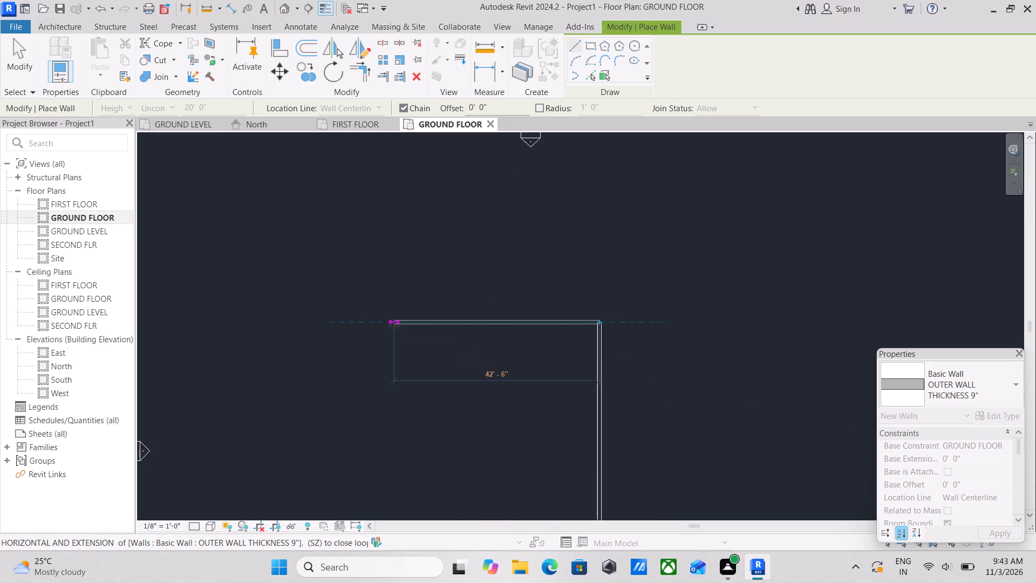
pyautogui.scroll(4, 394, 326)
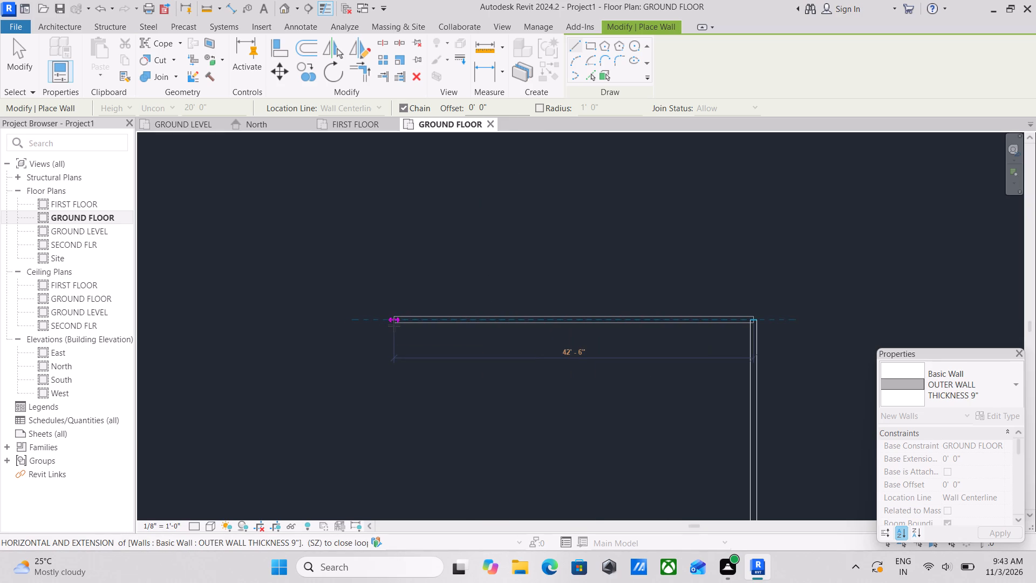
pyautogui.click(394, 326)
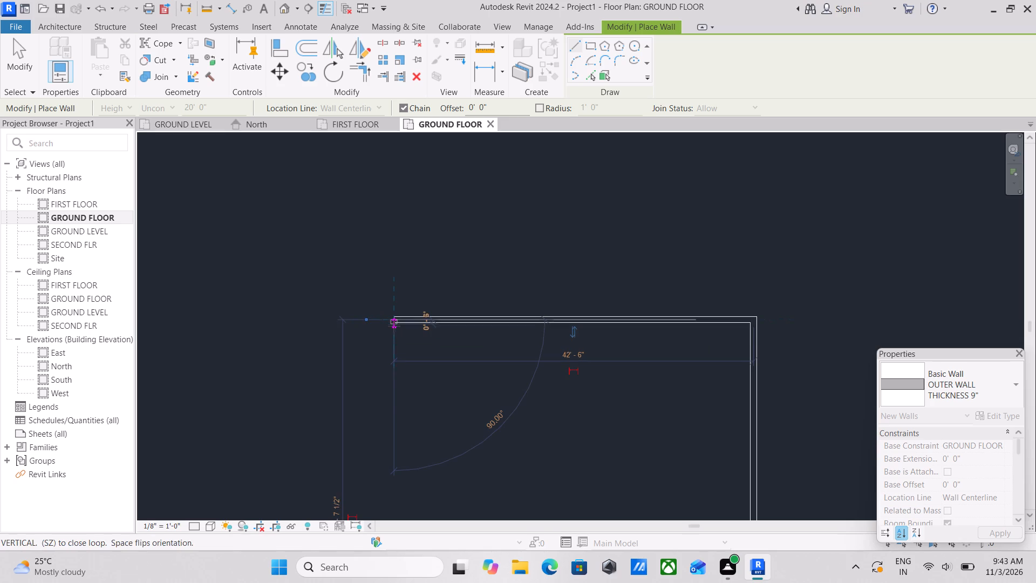
# Continue the outer wall chain with a vertical wall about 32' 6" long downward.
pyautogui.moveTo(391, 407); pyautogui.dragTo(396, 195, button='middle')
pyautogui.scroll(-2, 389, 263)
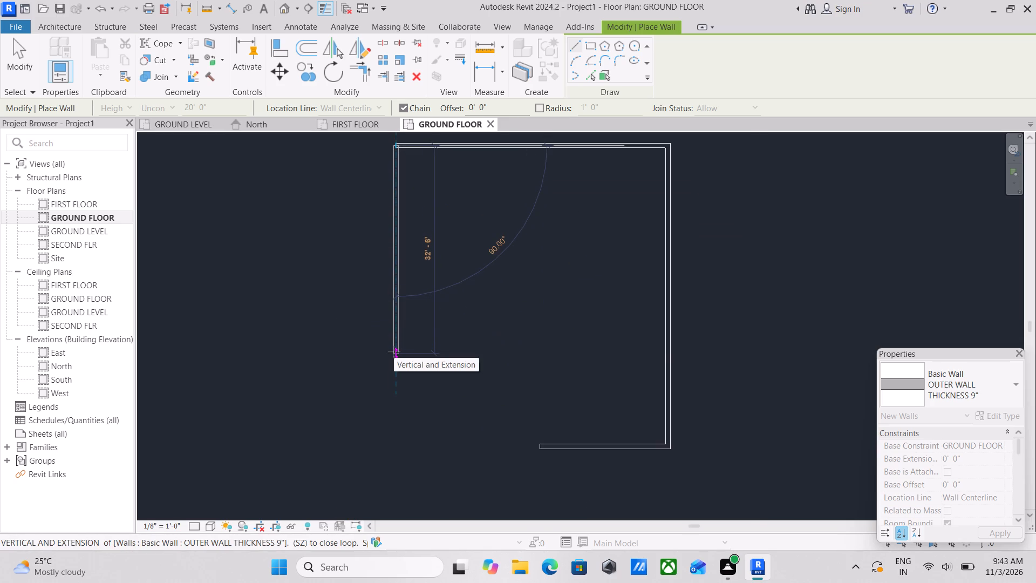
pyautogui.click(394, 352)
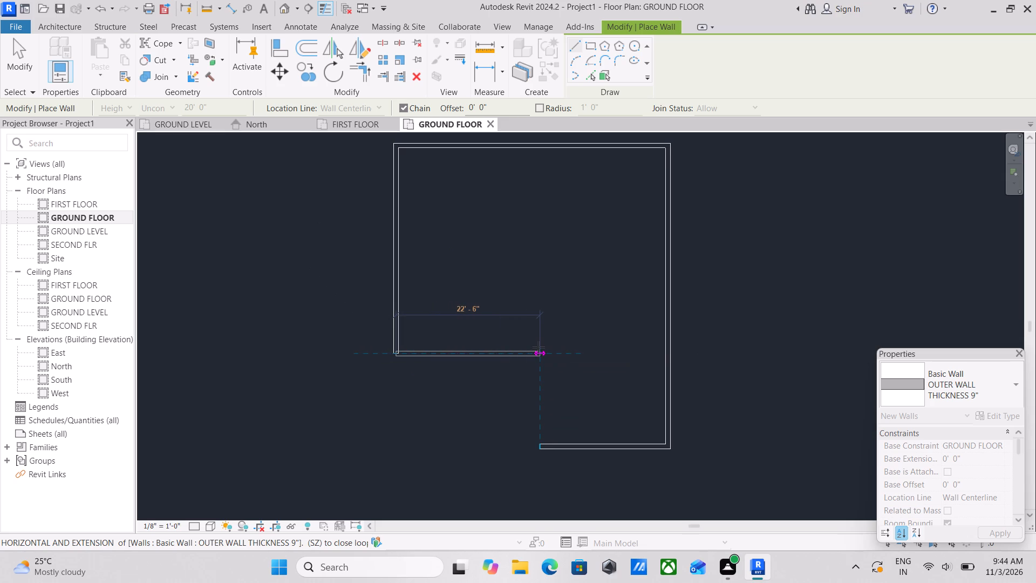
# Close the L-shaped outer outline with a wall about 22' 6" long rightward and one about 14' 6" down to the first wall's free end.
pyautogui.click(539, 347)
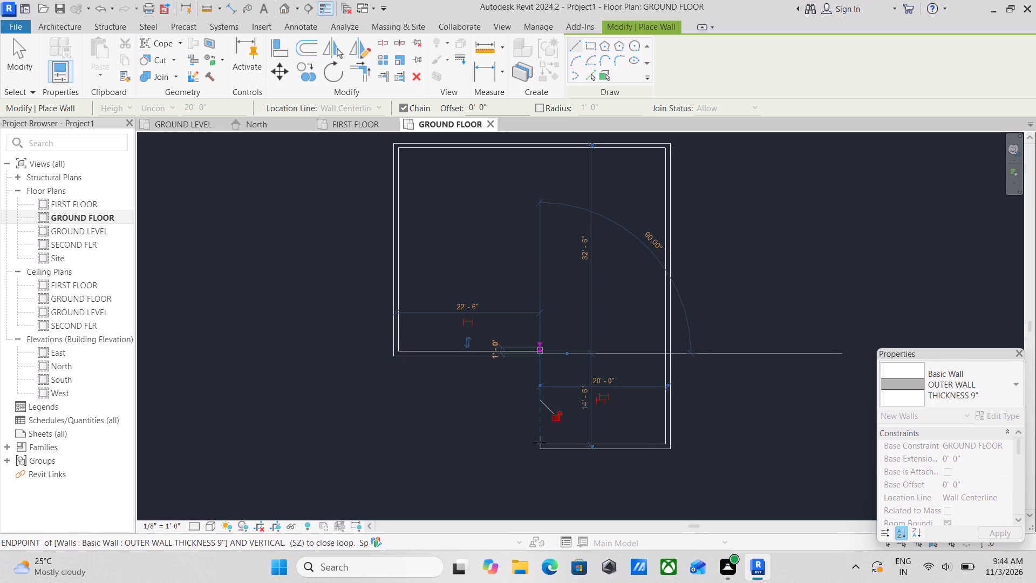
pyautogui.click(540, 443)
pyautogui.press('Escape')
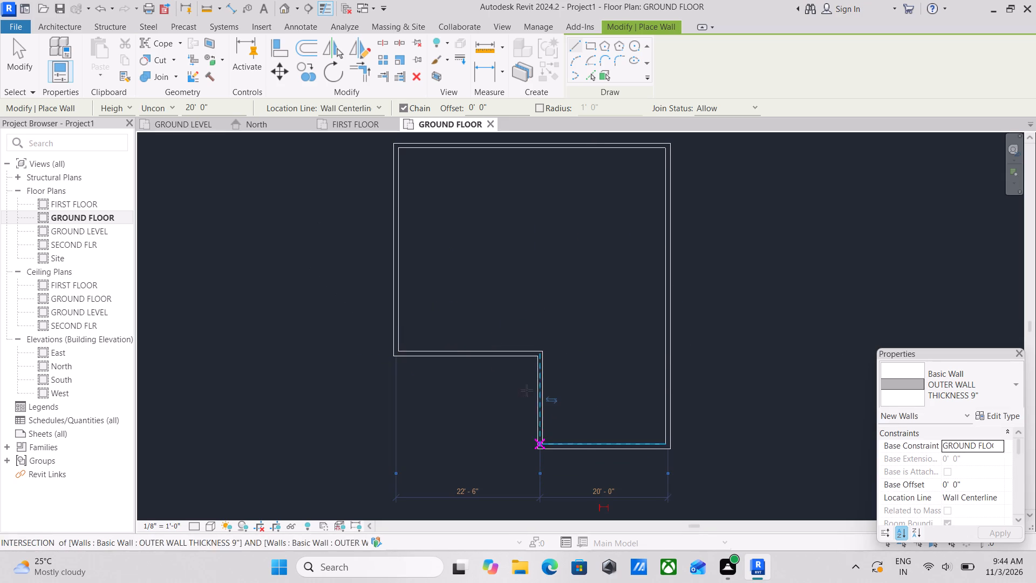
# Set the type for new walls to Generic - 5".
pyautogui.scroll(1, 424, 262)
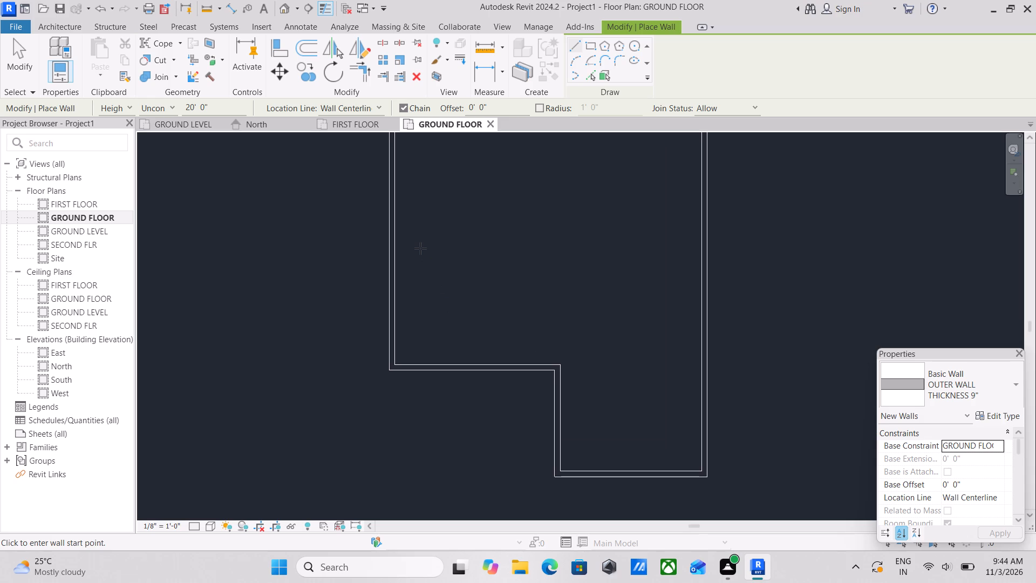
pyautogui.scroll(-2, 473, 255)
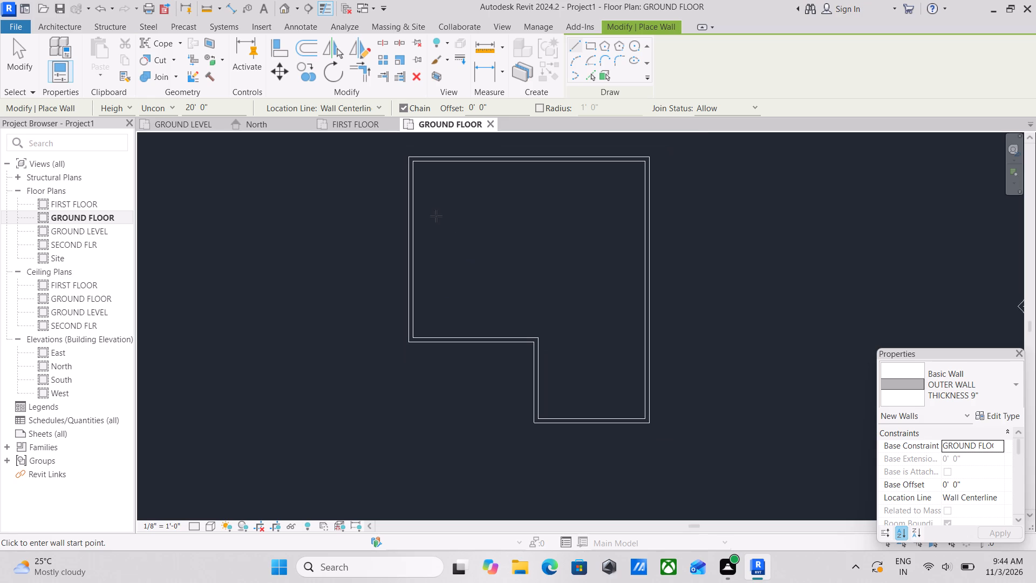
pyautogui.scroll(3, 437, 216)
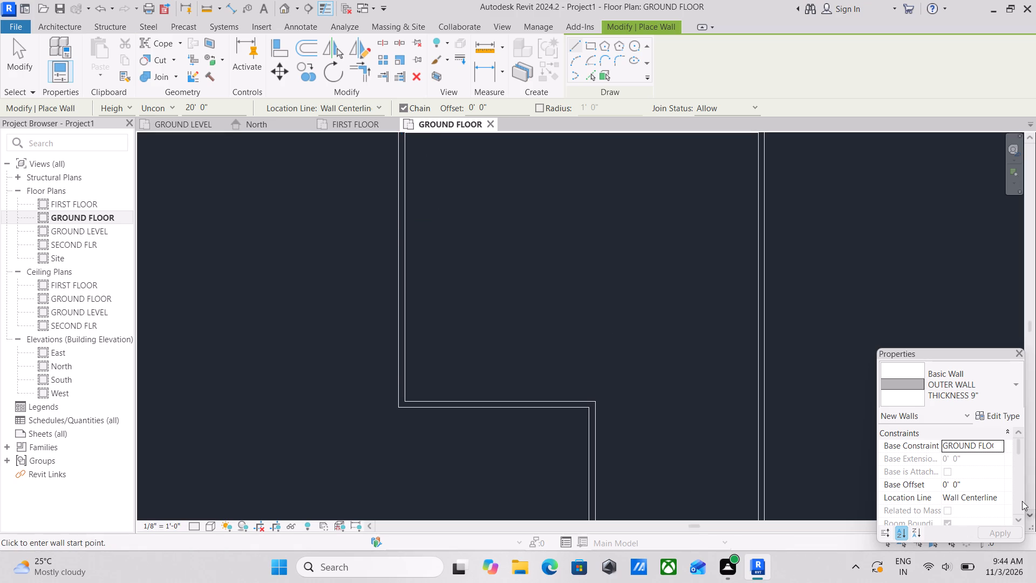
pyautogui.click(1000, 392)
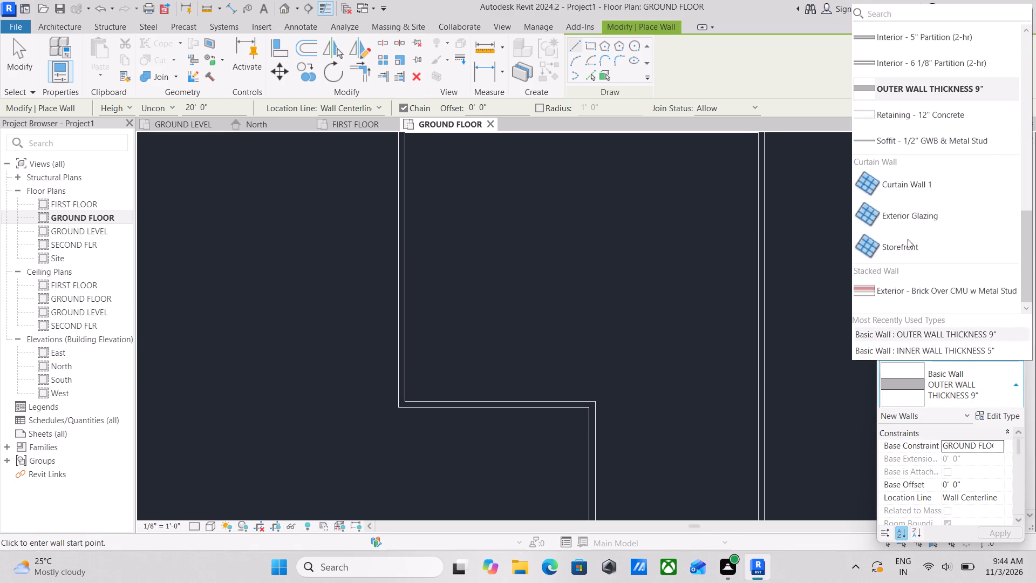
pyautogui.scroll(4, 909, 109)
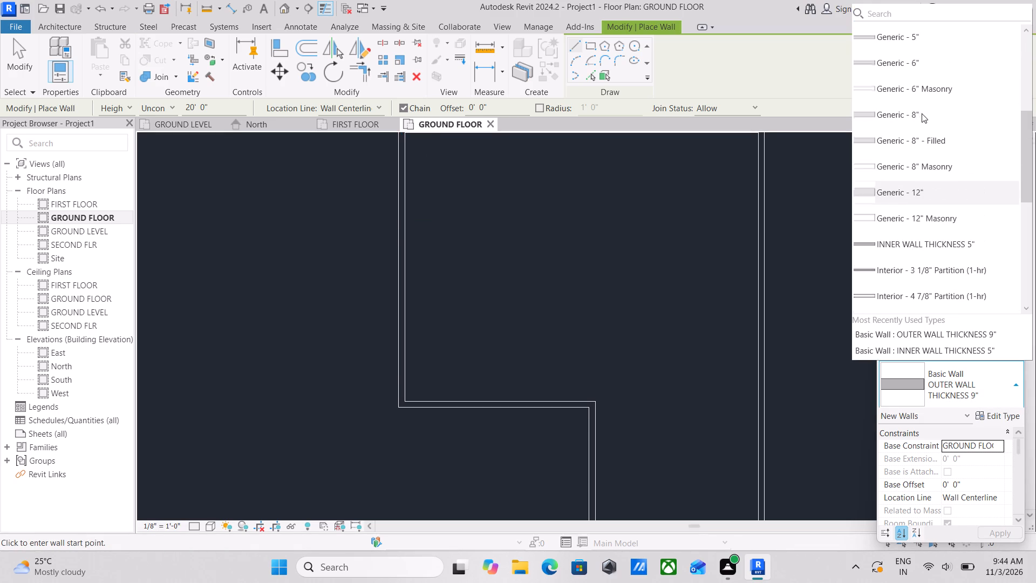
pyautogui.click(901, 42)
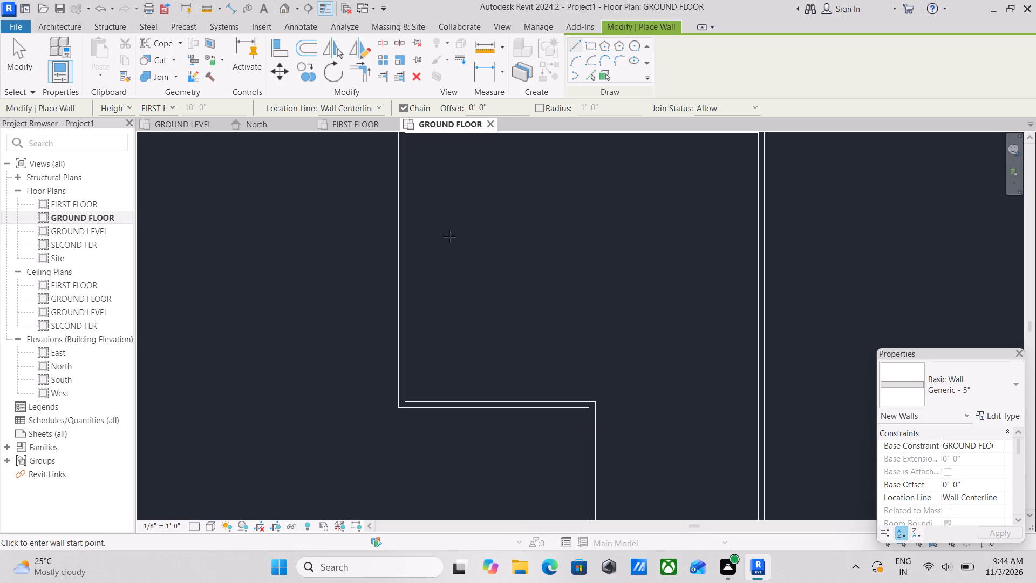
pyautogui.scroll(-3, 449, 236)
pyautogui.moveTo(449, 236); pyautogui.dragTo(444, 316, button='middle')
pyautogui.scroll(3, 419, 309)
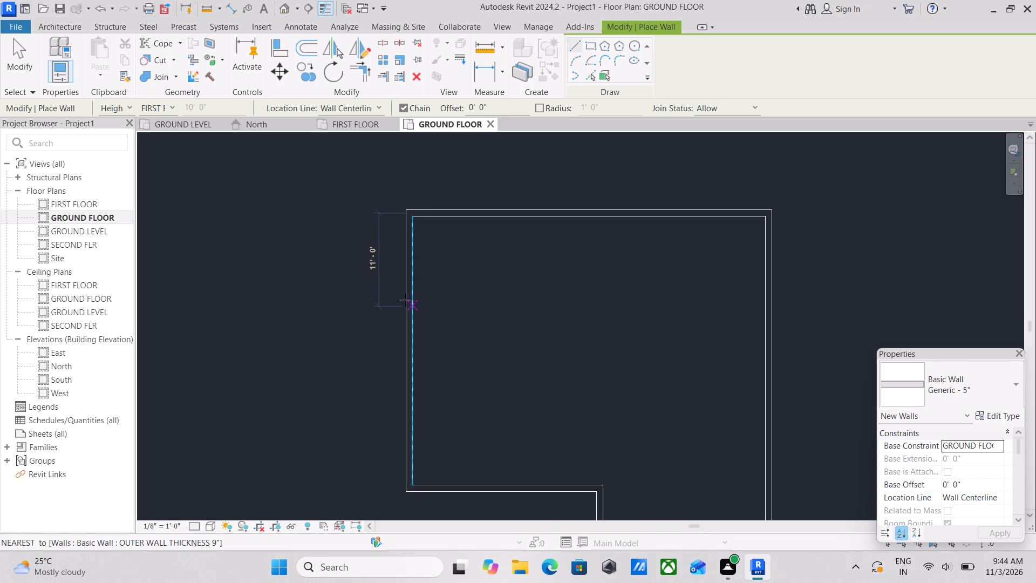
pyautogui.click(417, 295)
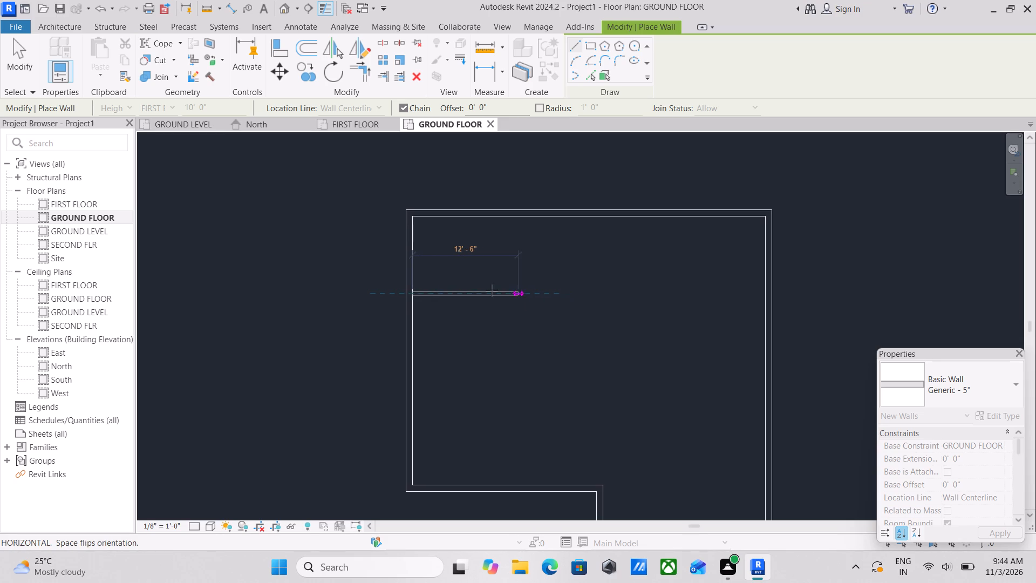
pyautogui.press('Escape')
# Draw a horizontal Generic - 5" wall about 15' long from the left outer wall, about 15' above that wall's lower corner.
pyautogui.scroll(-3, 455, 263)
pyautogui.moveTo(455, 261); pyautogui.dragTo(431, 194, button='middle')
pyautogui.scroll(1, 433, 199)
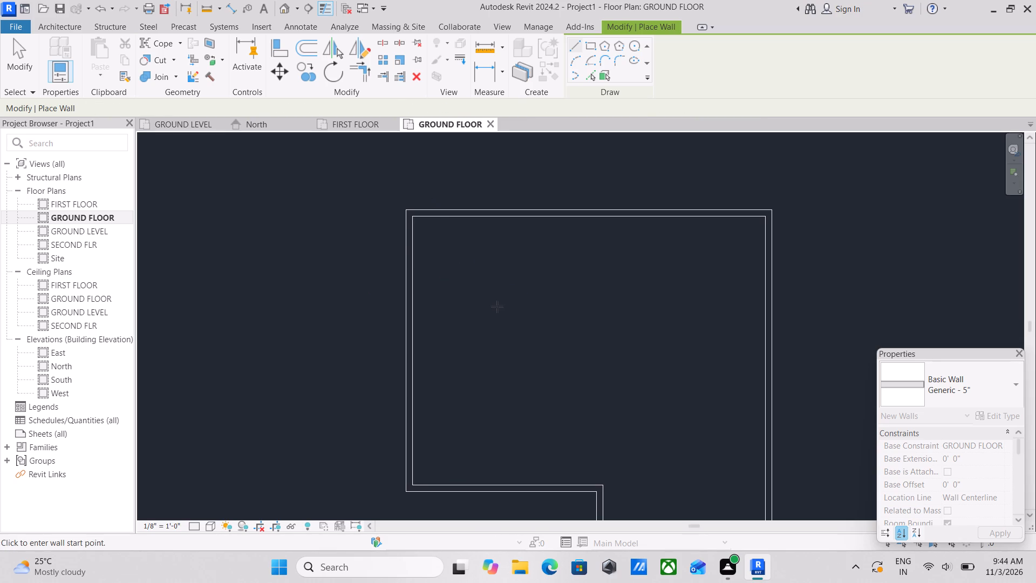
pyautogui.scroll(-2, 497, 307)
pyautogui.moveTo(497, 306); pyautogui.dragTo(486, 295, button='middle')
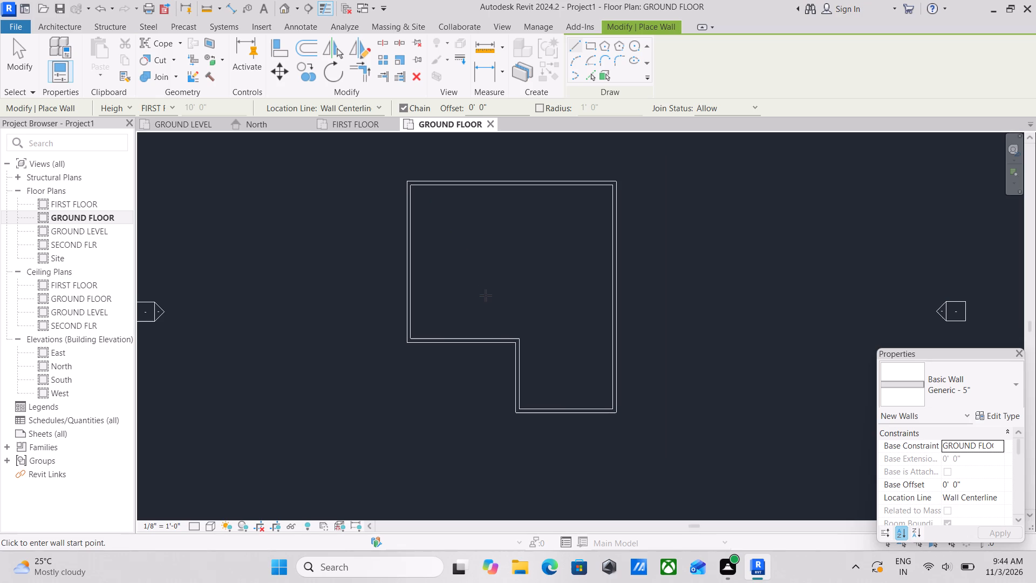
pyautogui.click(408, 268)
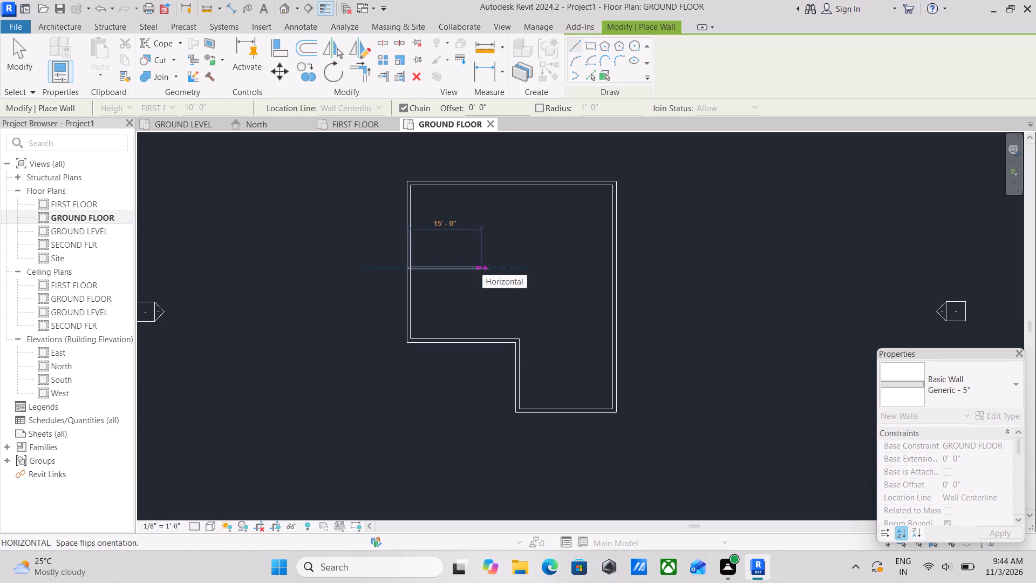
pyautogui.click(482, 269)
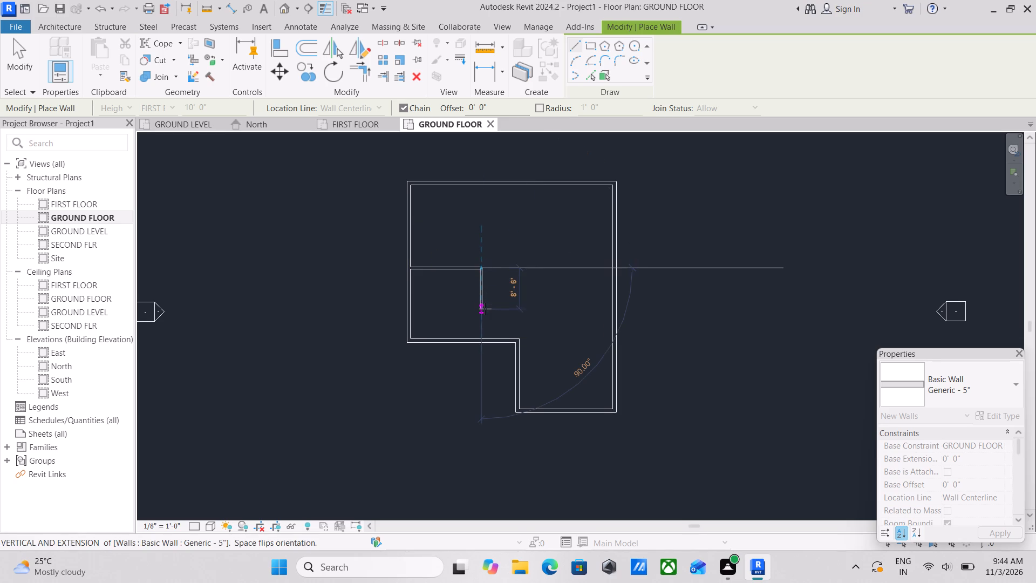
# Enclose a narrow room by continuing the inner wall about 5' 6" downward and horizontally back to the left outer wall.
pyautogui.scroll(2, 482, 290)
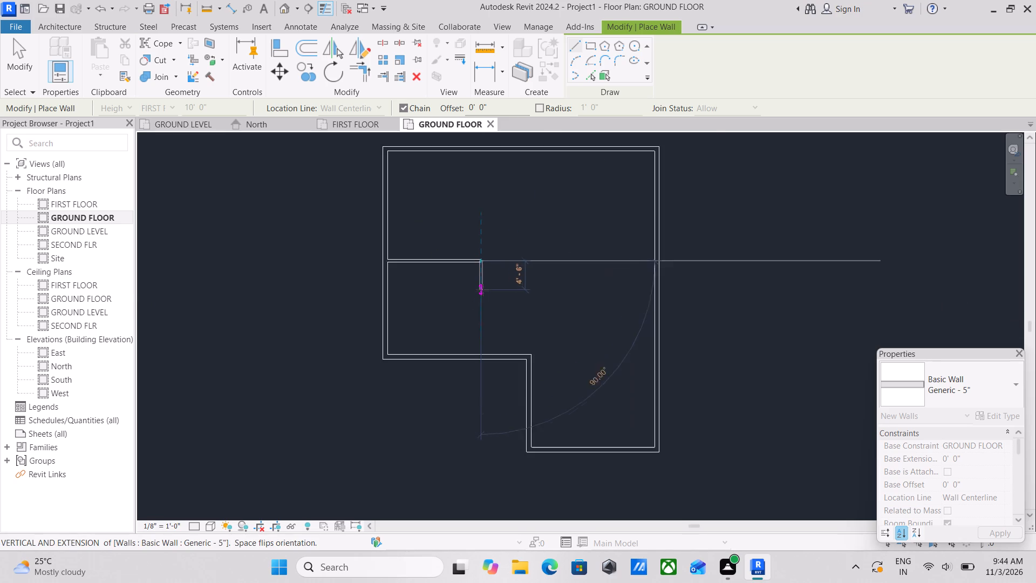
pyautogui.scroll(3, 482, 290)
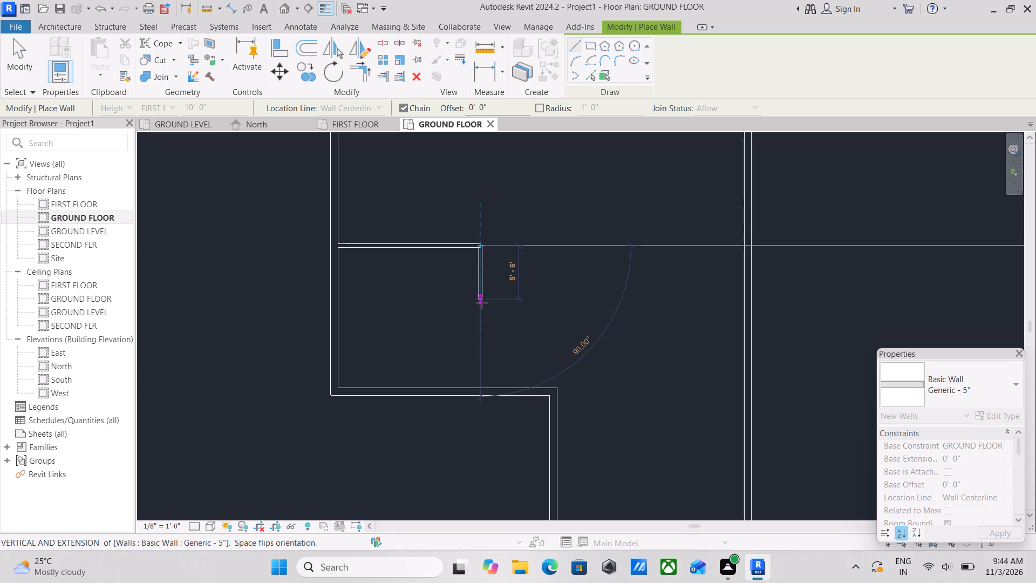
pyautogui.click(482, 297)
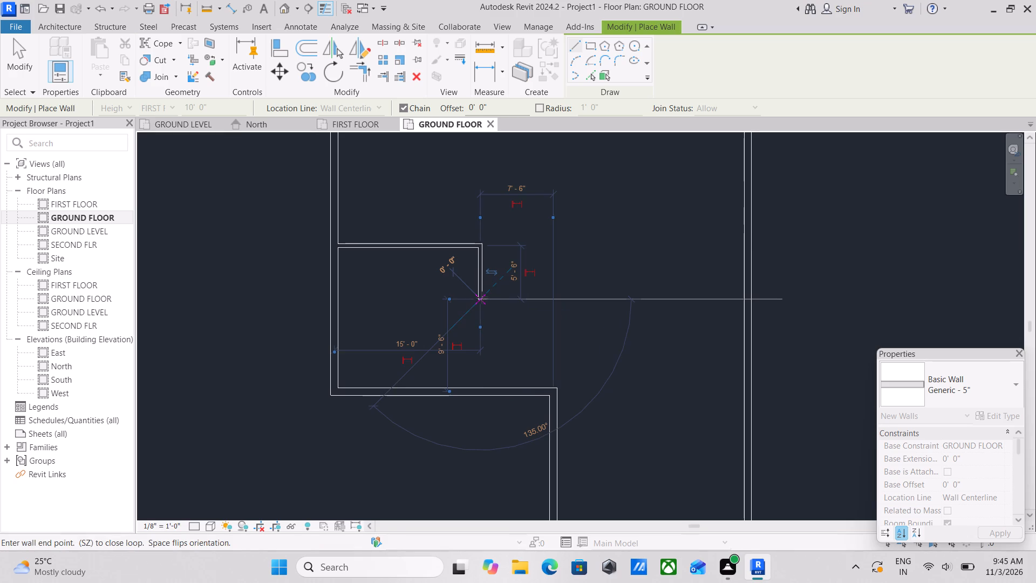
pyautogui.click(336, 298)
pyautogui.press('Escape')
pyautogui.scroll(-3, 528, 245)
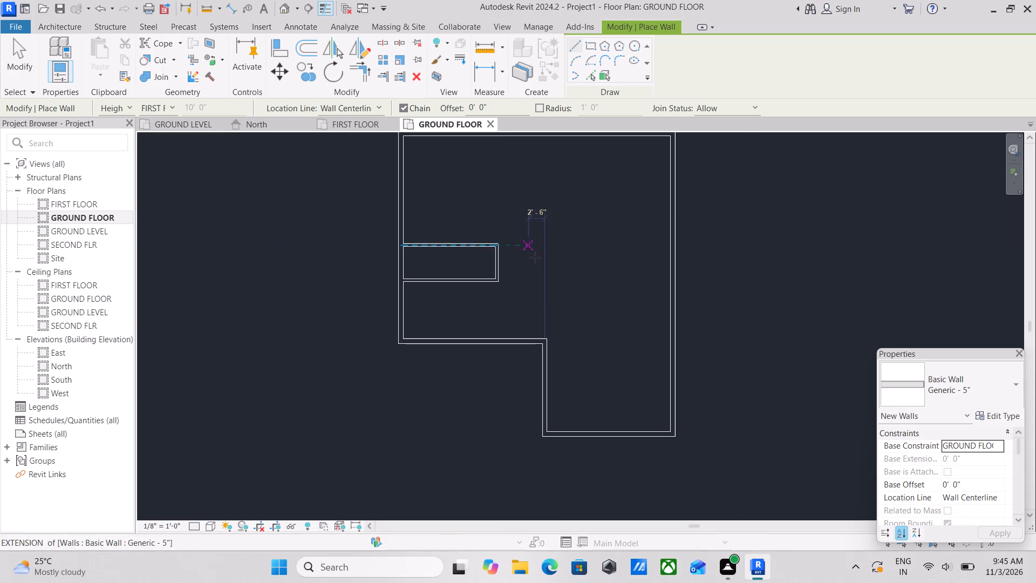
pyautogui.press('Escape')
# Check the clear face-to-face distance between the narrow room's lower wall and the outer wall below, shifting the temporary dimension's witness lines.
pyautogui.scroll(2, 564, 268)
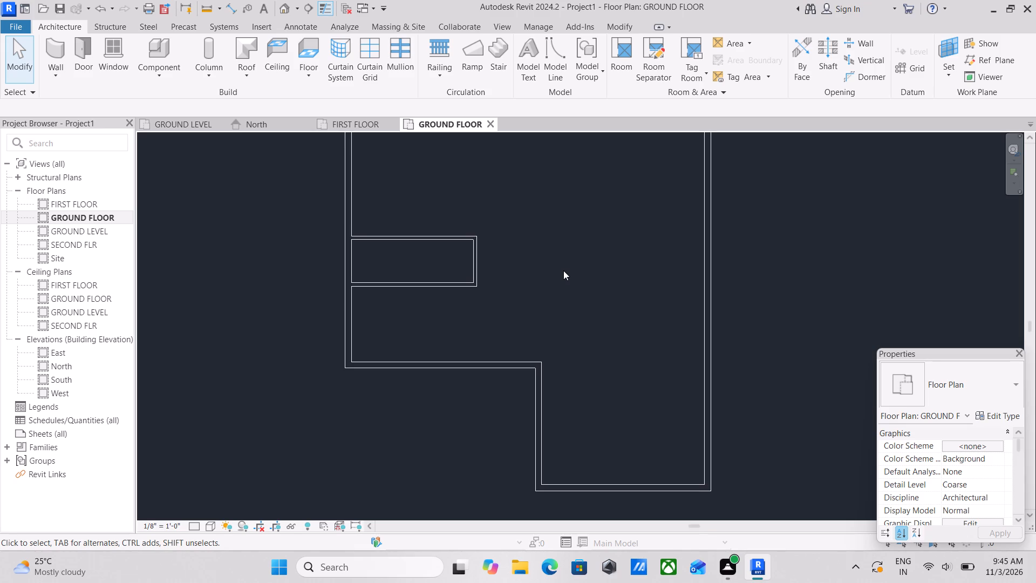
pyautogui.scroll(2, 493, 308)
pyautogui.scroll(-1, 390, 308)
pyautogui.moveTo(391, 309); pyautogui.dragTo(400, 351, button='middle')
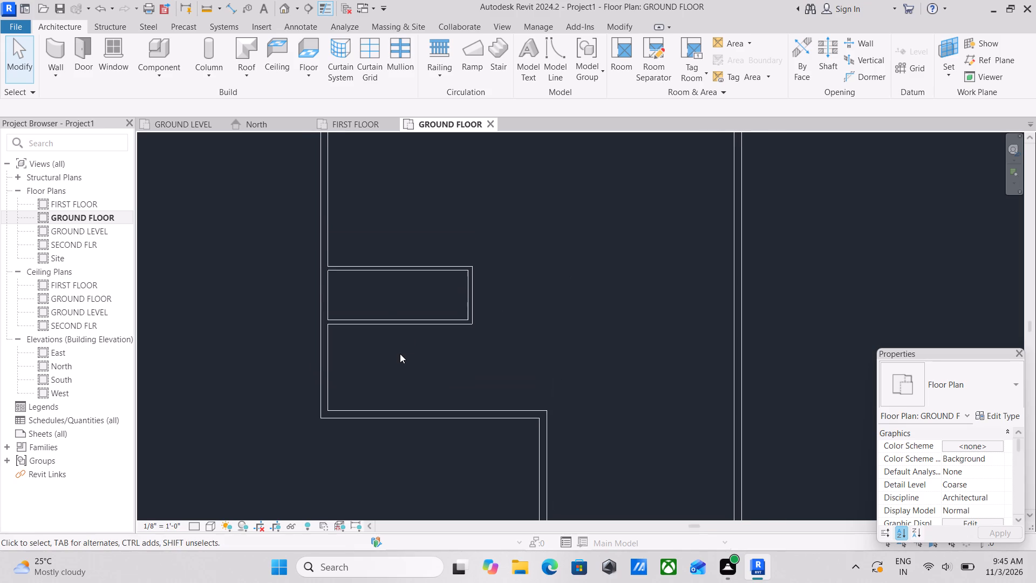
pyautogui.scroll(2, 392, 352)
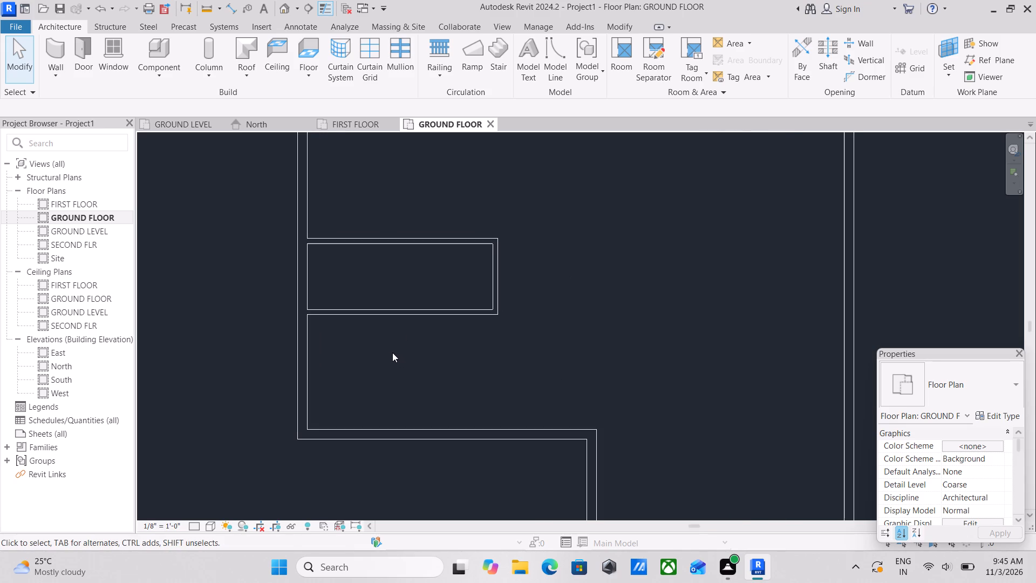
pyautogui.click(365, 317)
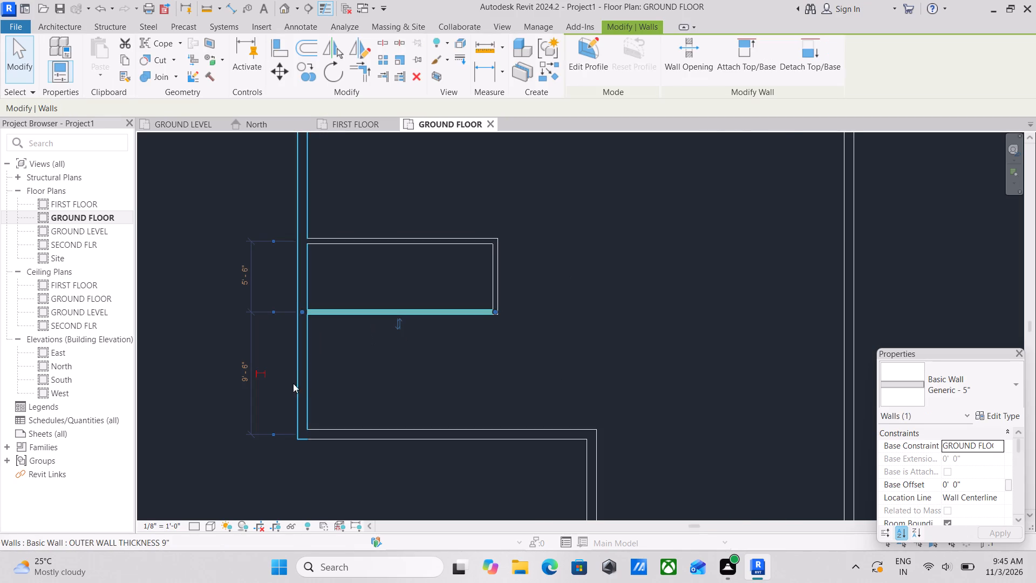
pyautogui.scroll(4, 297, 436)
pyautogui.moveTo(450, 350); pyautogui.dragTo(544, 320, button='middle')
pyautogui.scroll(1, 544, 320)
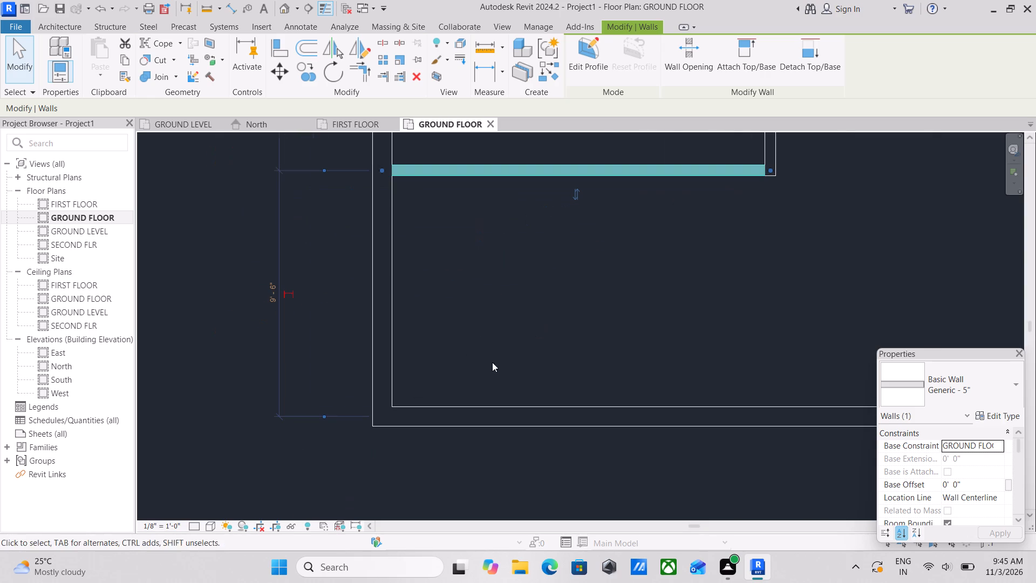
pyautogui.click(321, 416)
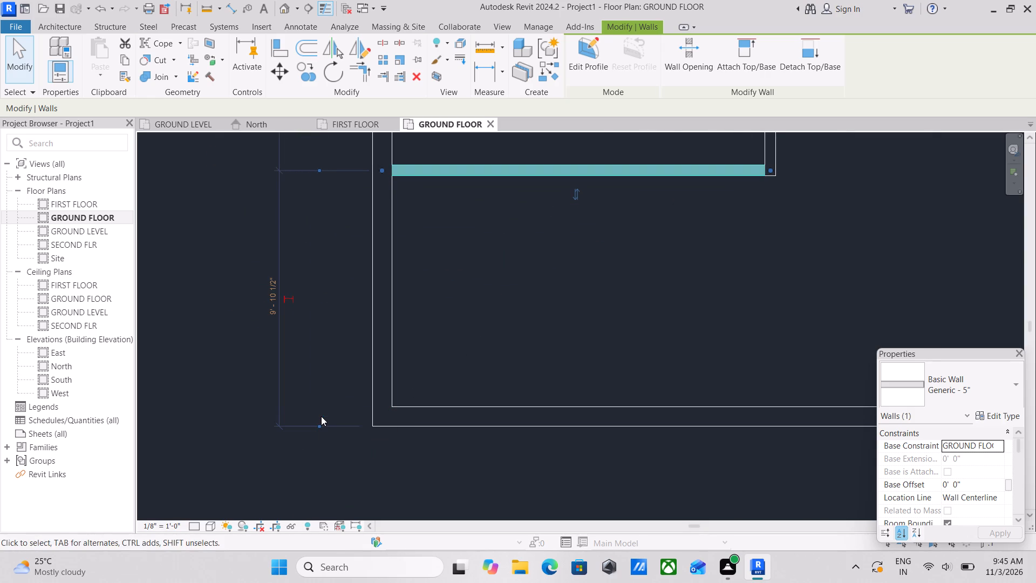
pyautogui.click(319, 424)
pyautogui.scroll(-3, 501, 303)
pyautogui.moveTo(501, 303); pyautogui.dragTo(489, 381, button='middle')
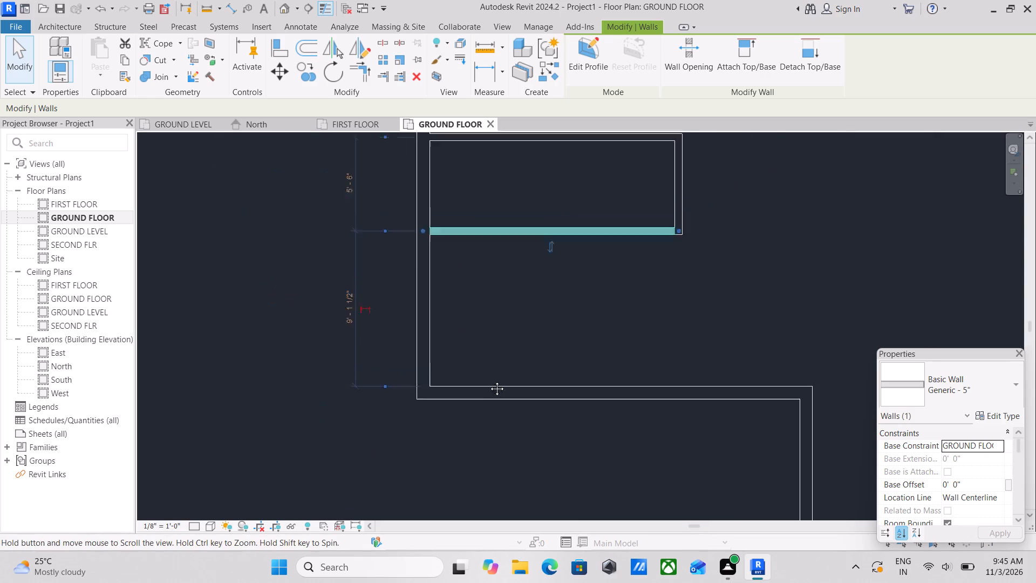
pyautogui.moveTo(489, 381); pyautogui.dragTo(468, 445, button='middle')
pyautogui.scroll(1, 468, 444)
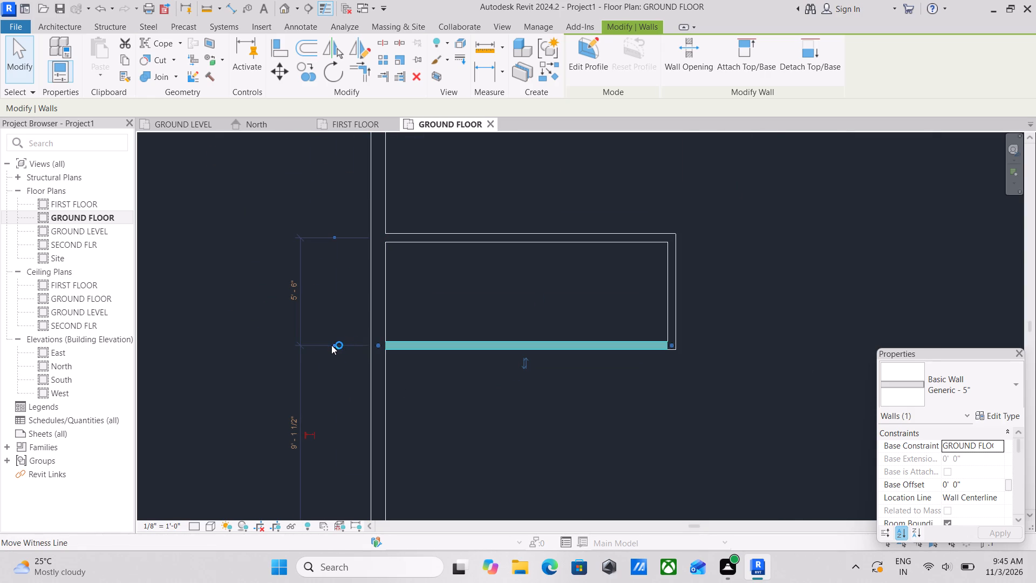
pyautogui.click(333, 344)
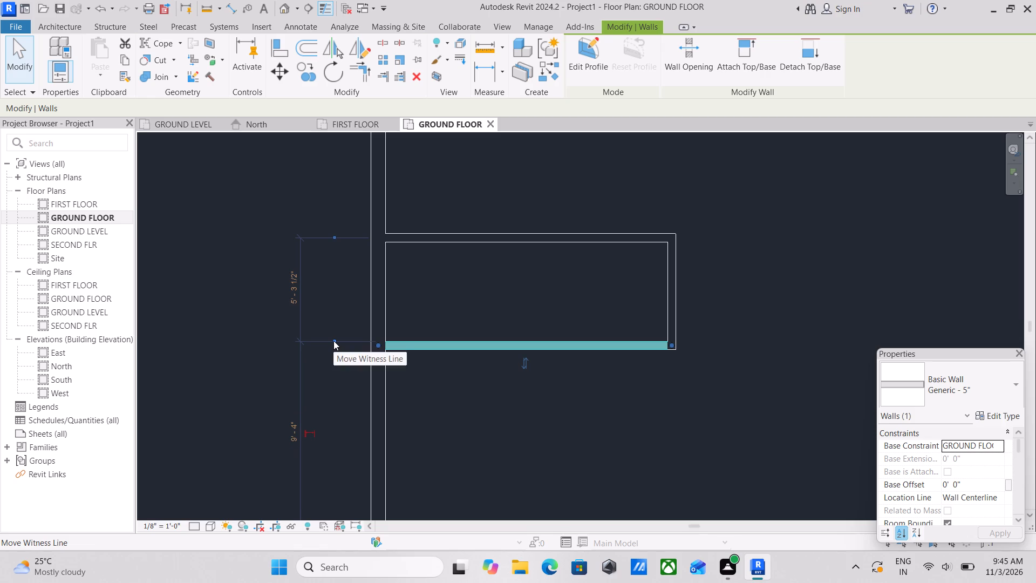
pyautogui.click(333, 341)
pyautogui.scroll(-1, 459, 391)
pyautogui.moveTo(459, 391); pyautogui.dragTo(475, 257, button='middle')
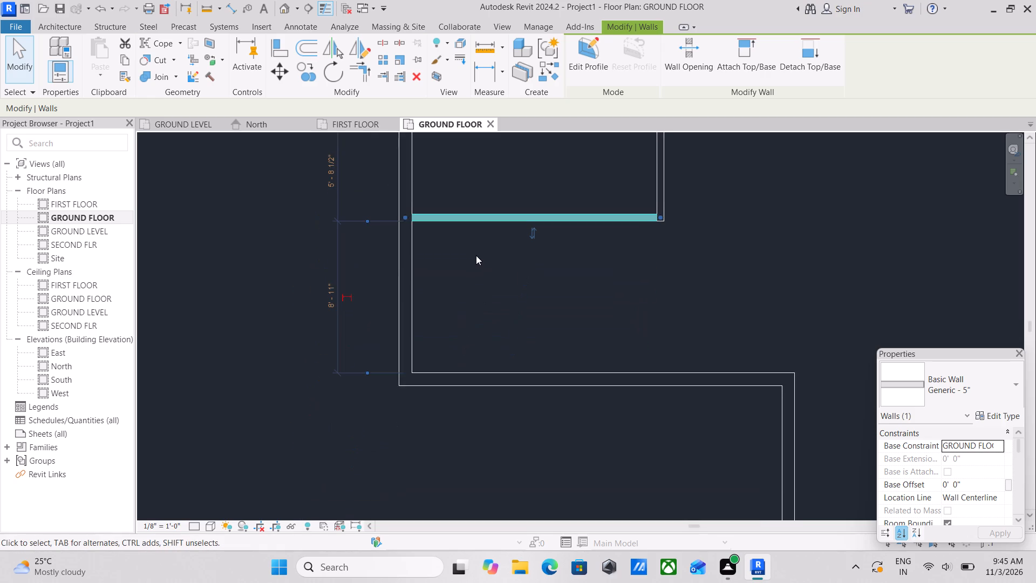
pyautogui.scroll(2, 294, 301)
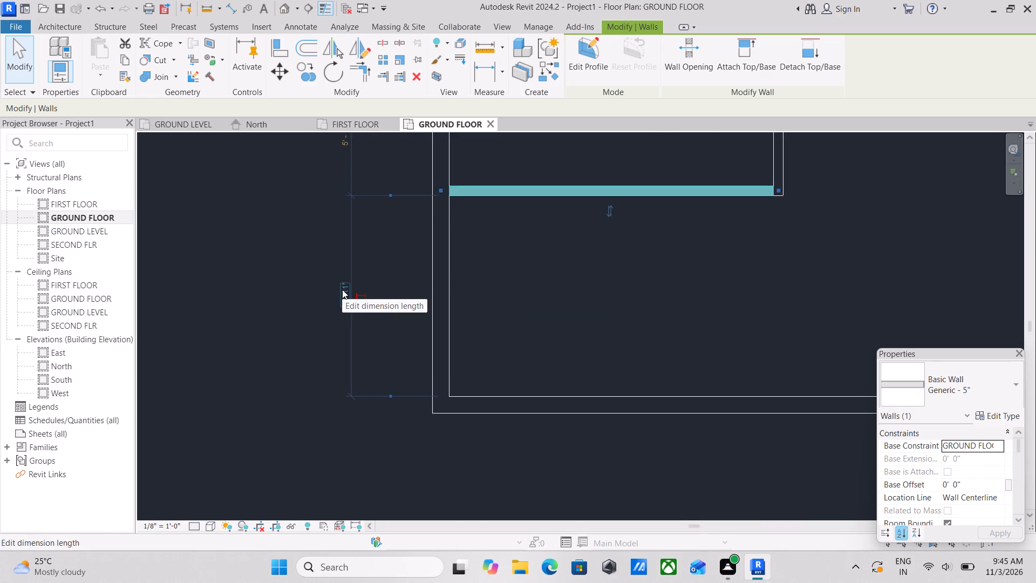
pyautogui.click(342, 289)
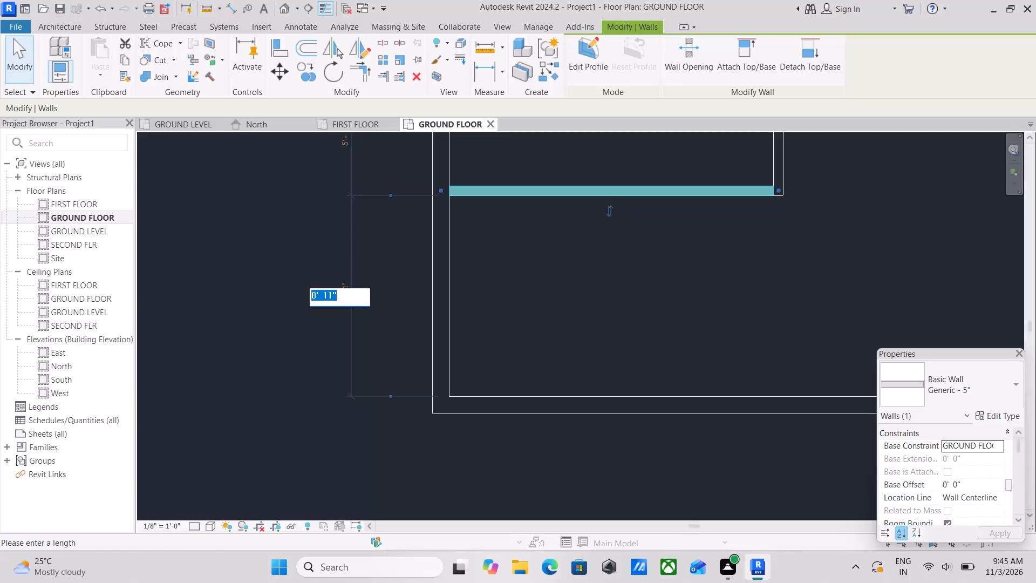
pyautogui.press('Escape')
pyautogui.press('Escape')
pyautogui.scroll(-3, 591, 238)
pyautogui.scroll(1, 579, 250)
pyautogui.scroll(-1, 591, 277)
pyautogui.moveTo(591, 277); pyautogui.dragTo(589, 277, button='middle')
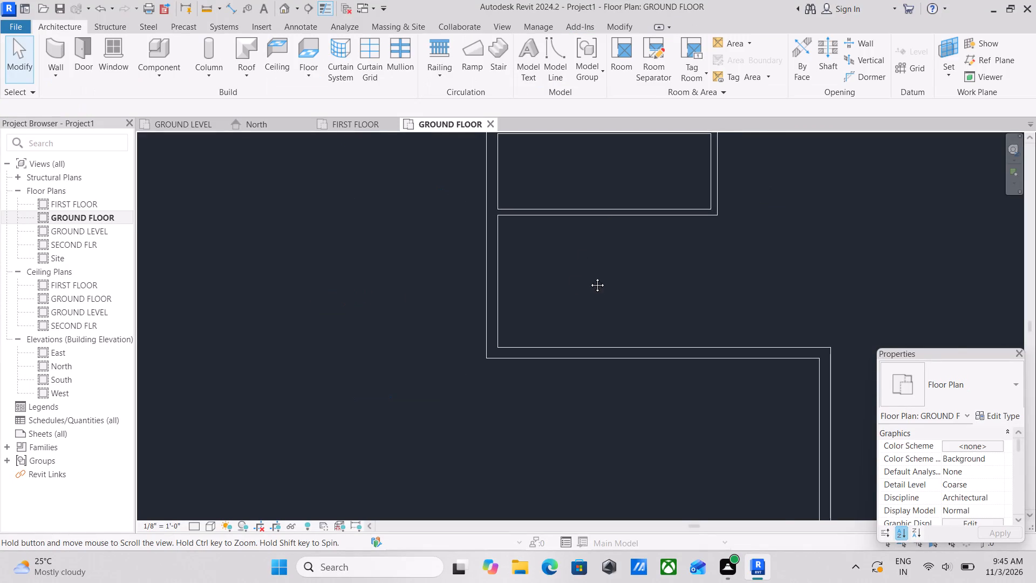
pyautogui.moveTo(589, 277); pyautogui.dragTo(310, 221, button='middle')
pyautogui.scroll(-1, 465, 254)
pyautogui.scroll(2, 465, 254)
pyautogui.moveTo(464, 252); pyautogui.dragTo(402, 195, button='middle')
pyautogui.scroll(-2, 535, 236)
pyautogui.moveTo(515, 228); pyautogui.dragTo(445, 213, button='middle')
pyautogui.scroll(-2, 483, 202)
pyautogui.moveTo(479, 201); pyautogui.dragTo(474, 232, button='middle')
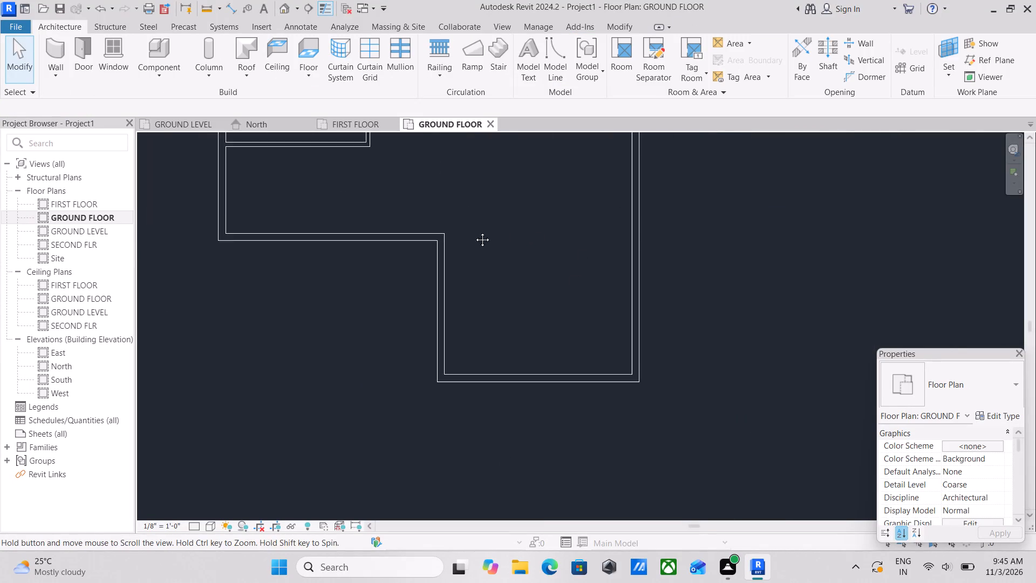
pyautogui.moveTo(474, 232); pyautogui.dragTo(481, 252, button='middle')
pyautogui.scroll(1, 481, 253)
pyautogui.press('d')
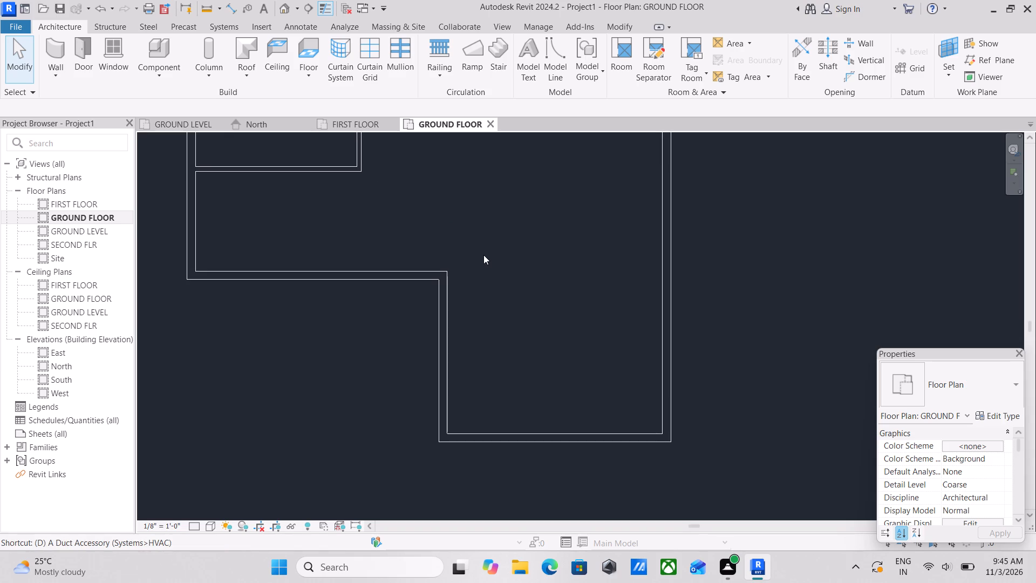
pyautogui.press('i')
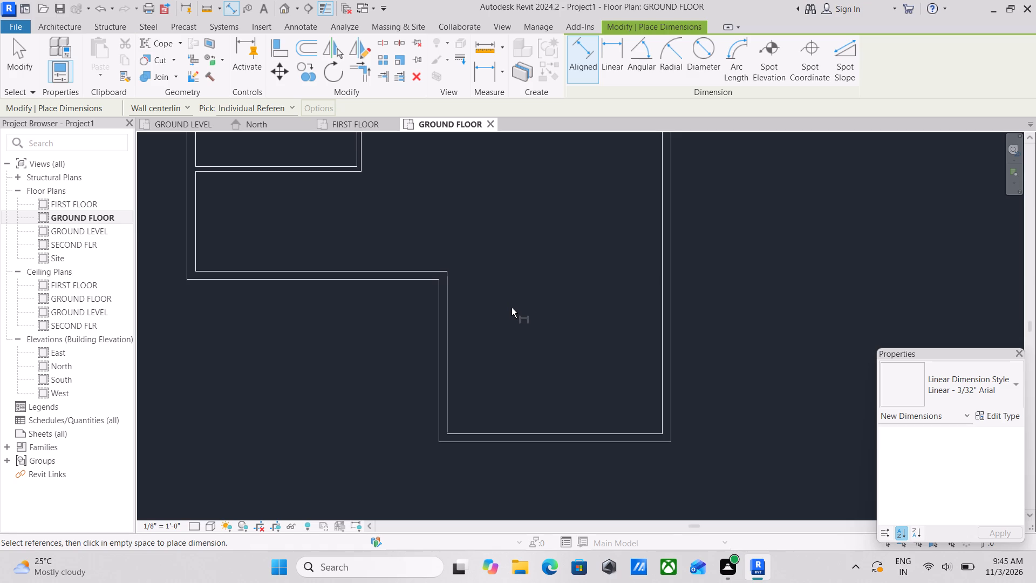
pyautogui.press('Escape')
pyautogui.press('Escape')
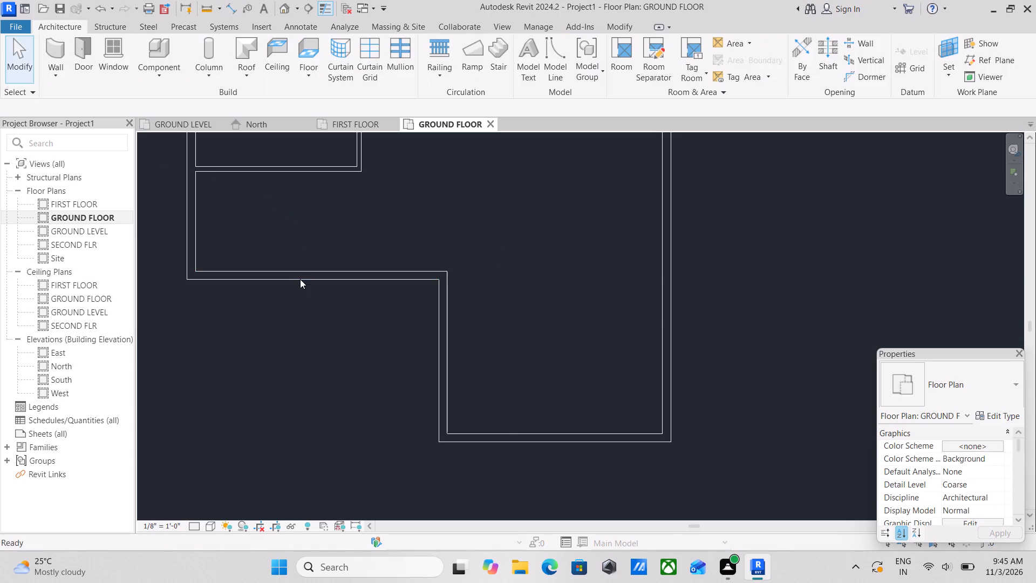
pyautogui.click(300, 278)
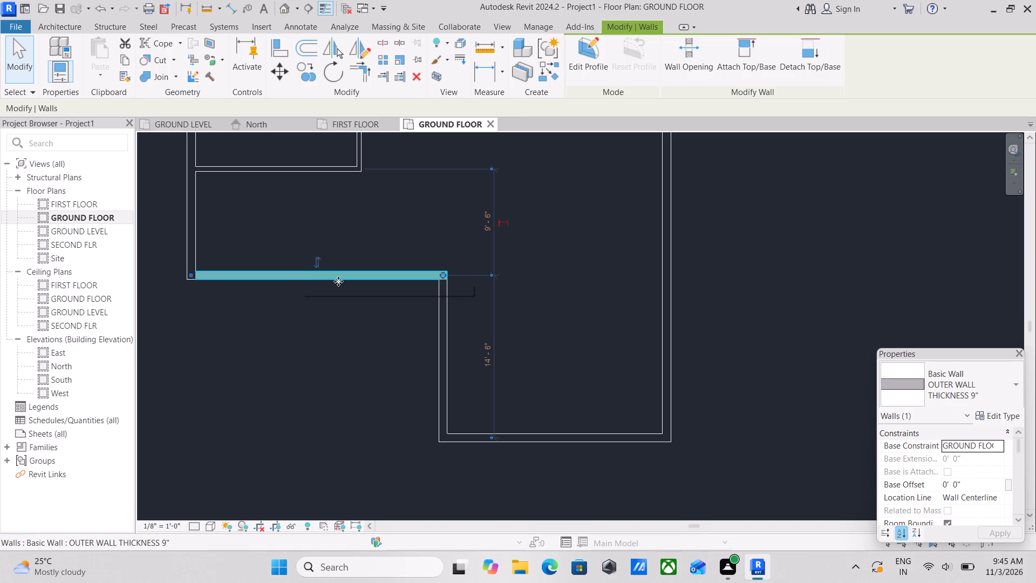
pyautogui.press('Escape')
# Set the left outer wall's top constraint to Up to level: FIRST FLOOR.
pyautogui.click(192, 201)
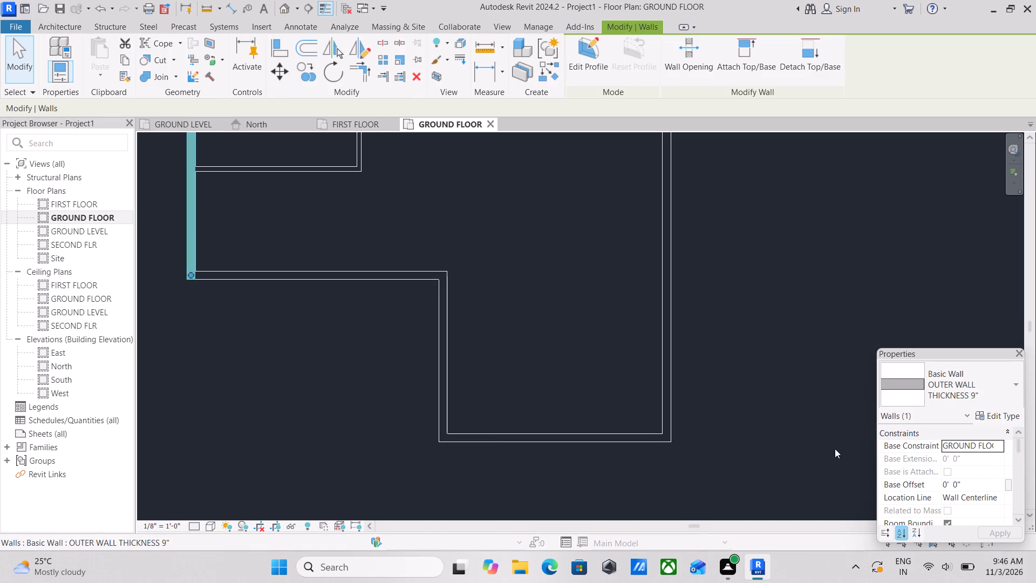
pyautogui.scroll(-3, 946, 463)
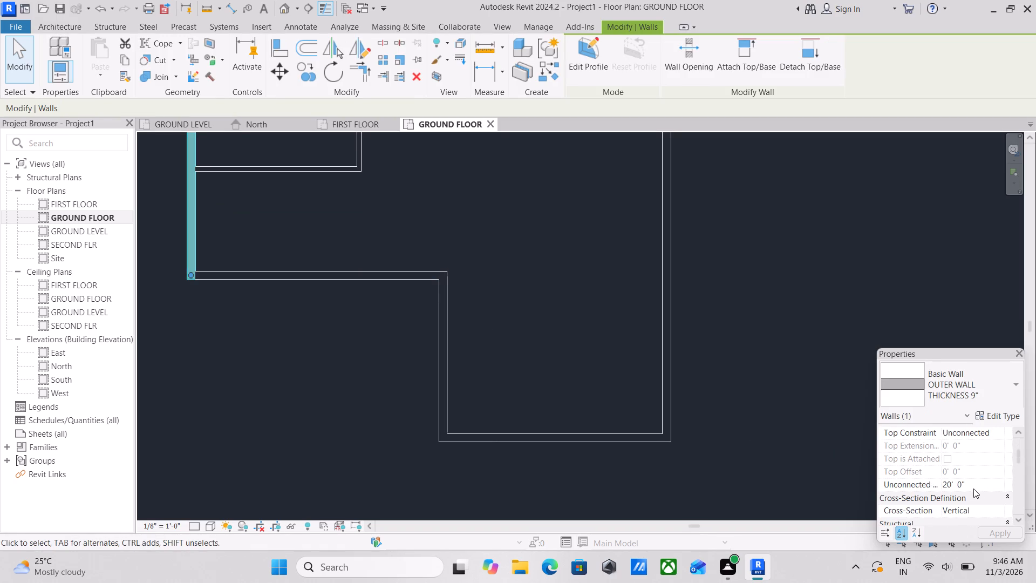
pyautogui.click(956, 429)
pyautogui.click(995, 433)
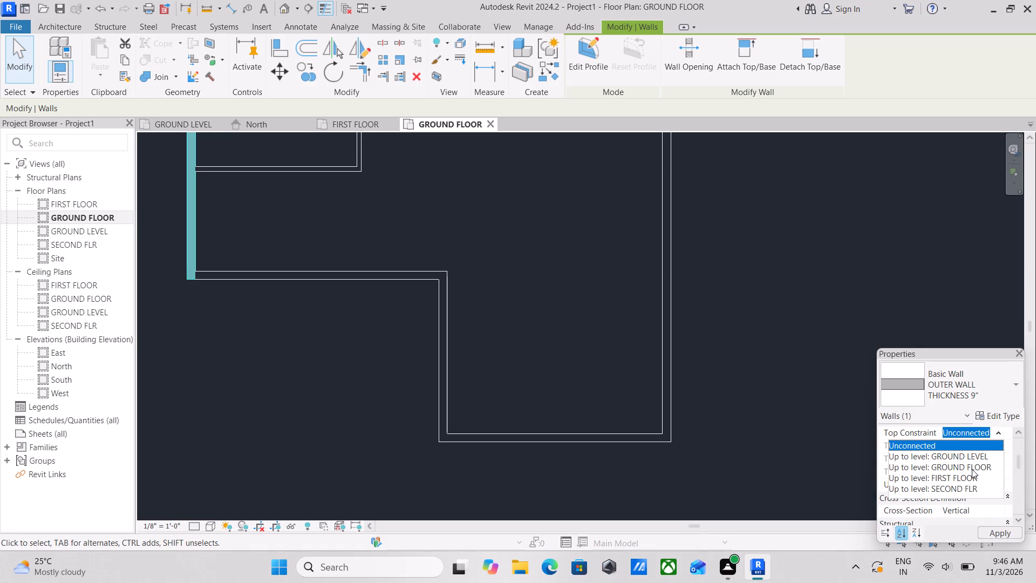
pyautogui.click(970, 472)
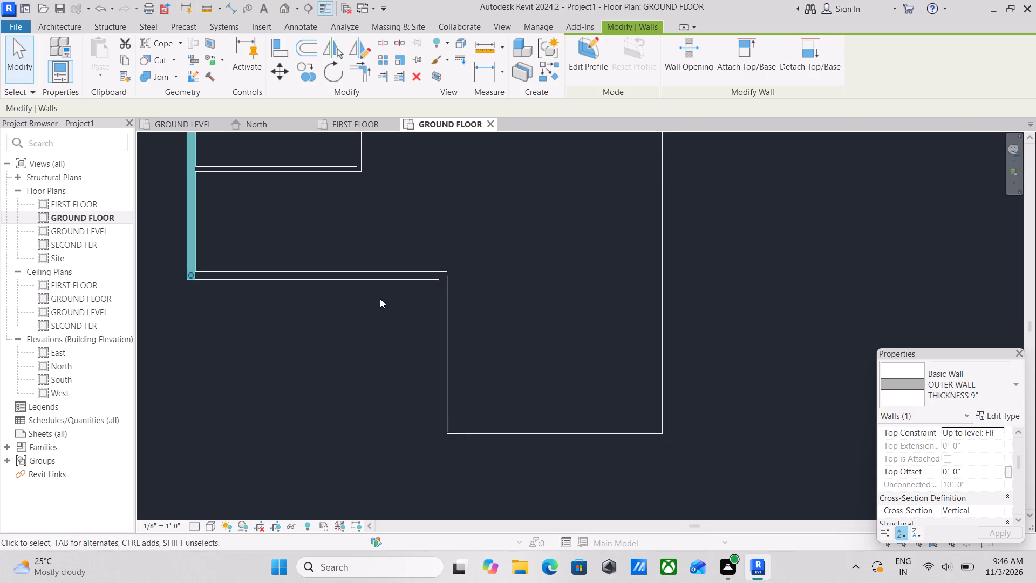
pyautogui.press('Escape')
# Nudge the horizontal outer wall below the narrow room downward to 12' 0" from that room's lower wall.
pyautogui.click(361, 272)
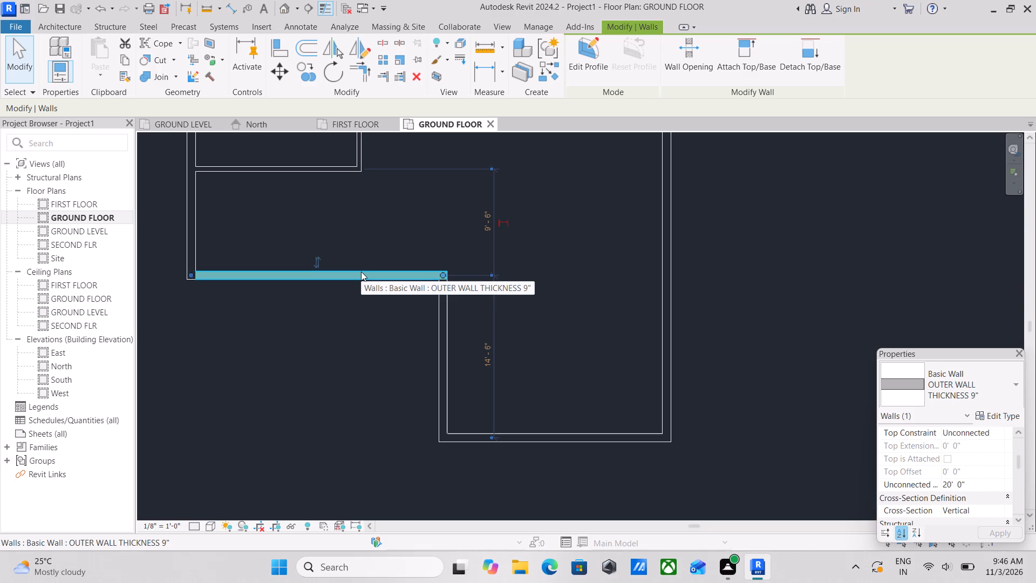
pyautogui.hotkey('shift', 'Down')
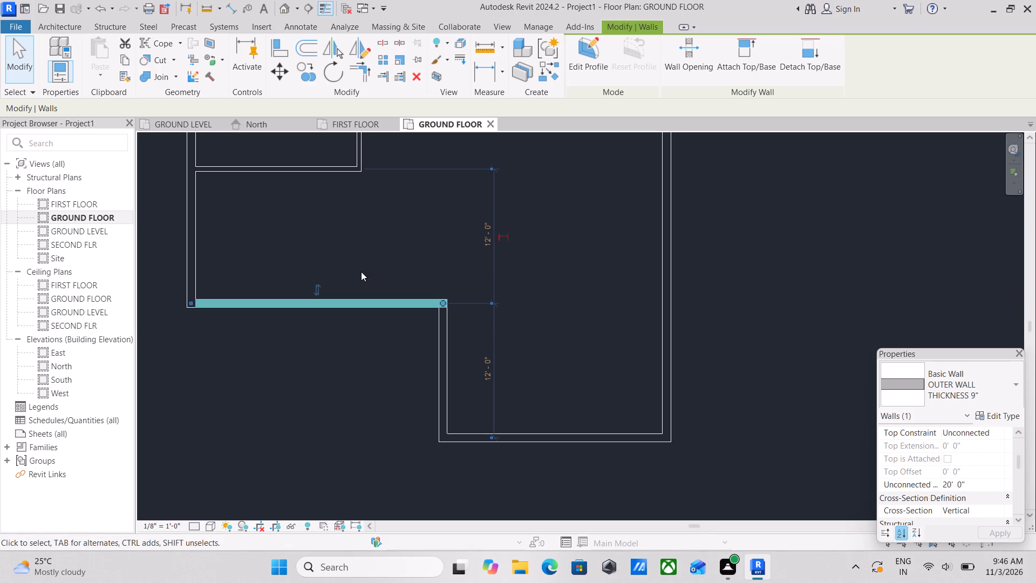
pyautogui.press('Escape')
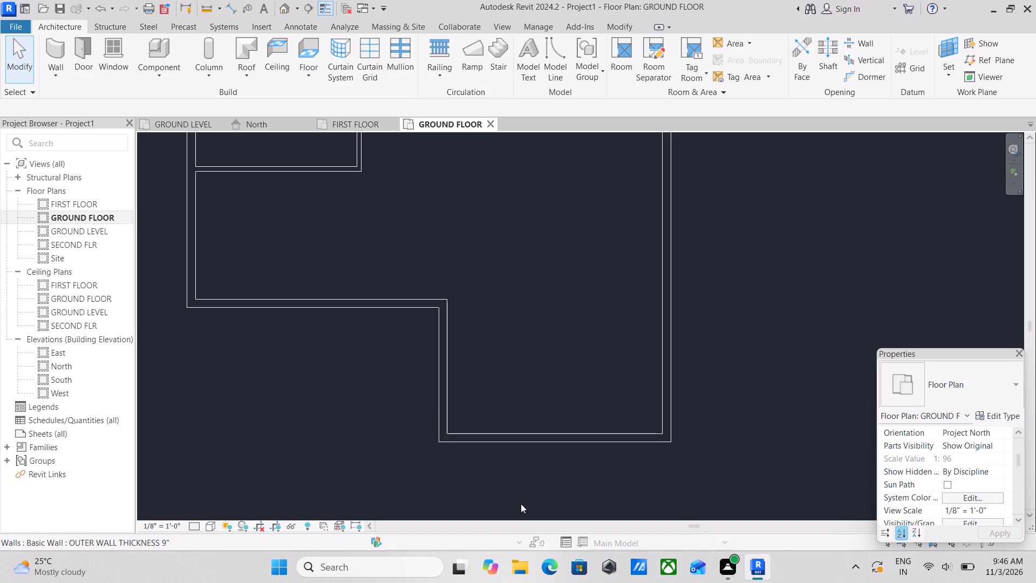
# Add an aligned dimension between the left and right outer walls' centerlines, placed just above the top outer wall.
pyautogui.scroll(-1, 512, 446)
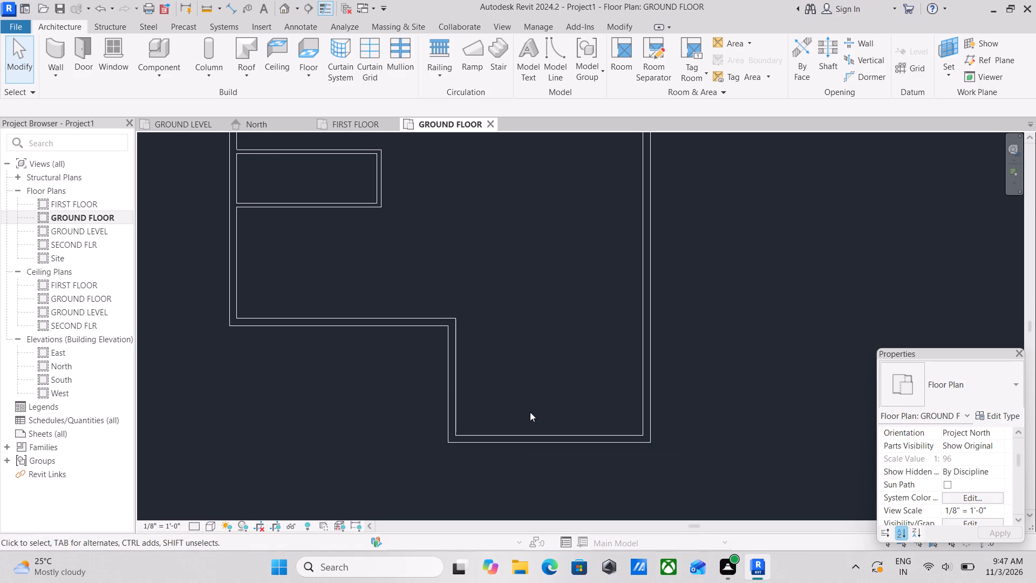
pyautogui.scroll(-3, 543, 410)
pyautogui.scroll(2, 516, 402)
pyautogui.scroll(-2, 513, 395)
pyautogui.moveTo(513, 395); pyautogui.dragTo(534, 419, button='middle')
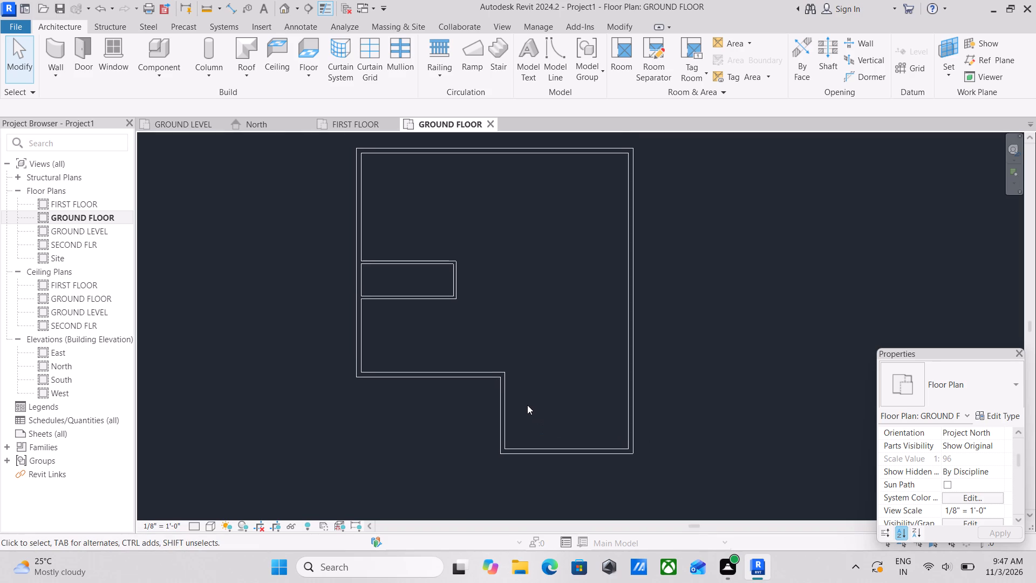
pyautogui.scroll(-2, 516, 405)
pyautogui.moveTo(516, 405); pyautogui.dragTo(534, 557, button='middle')
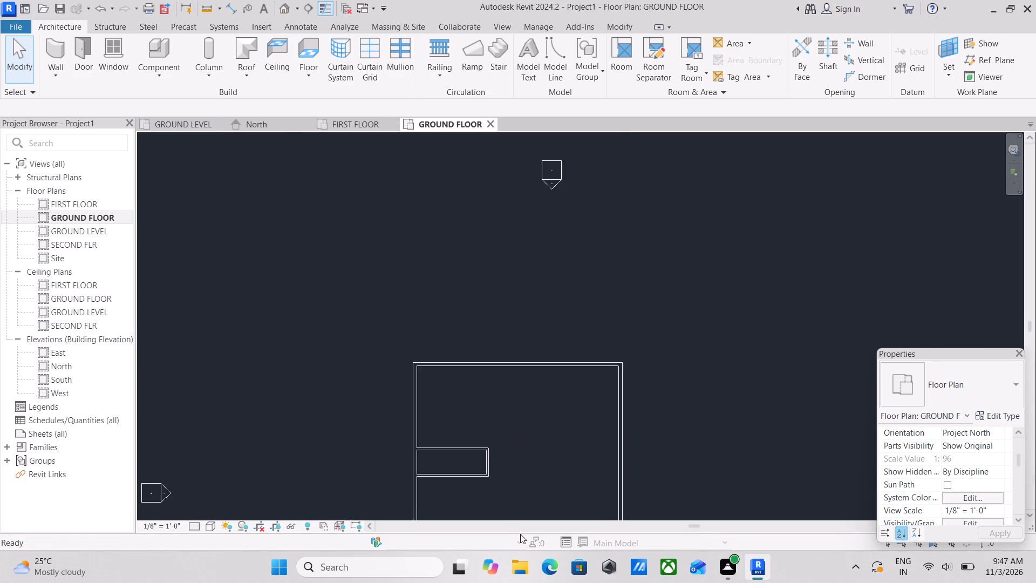
pyautogui.scroll(6, 435, 395)
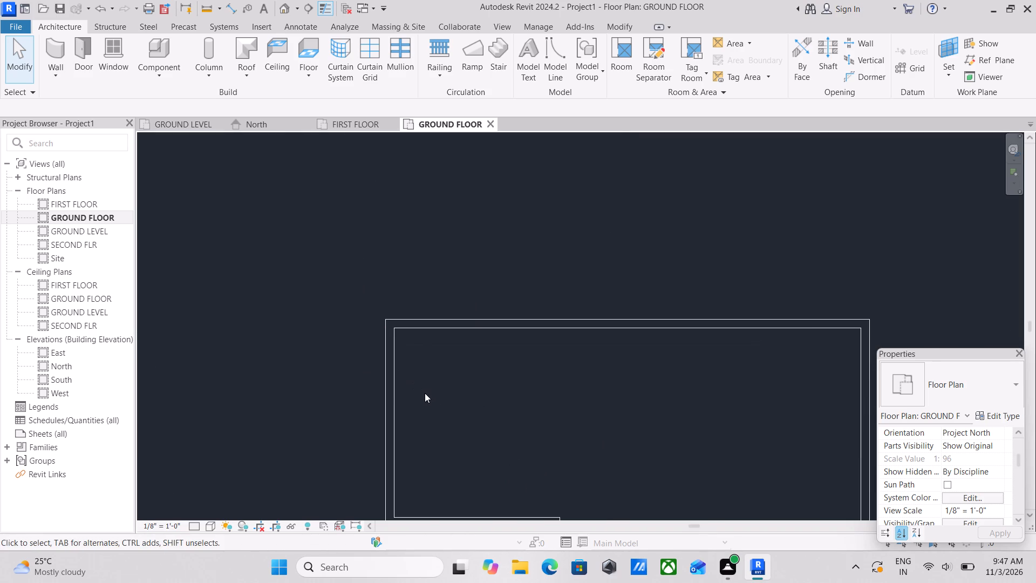
pyautogui.write('di')
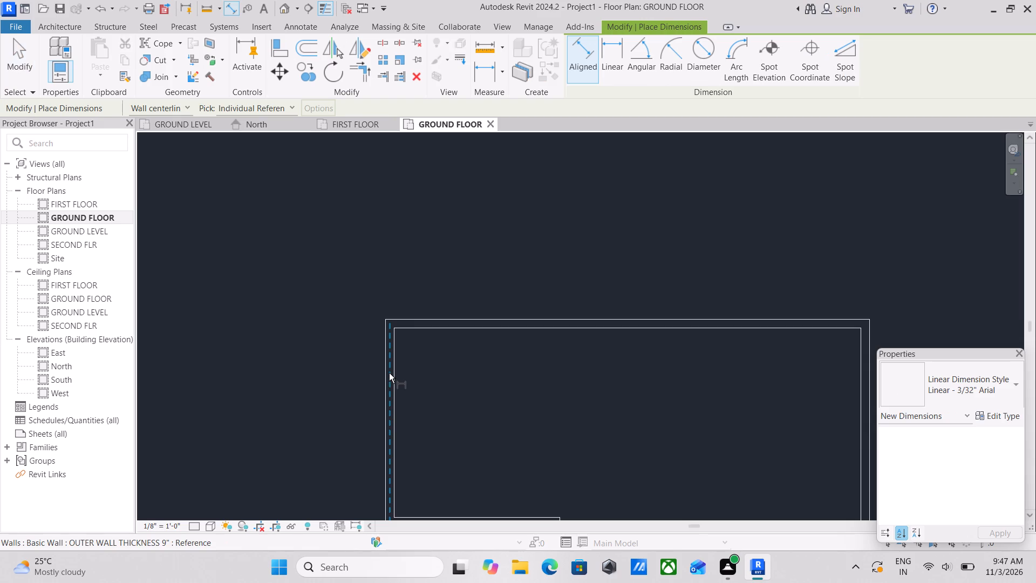
pyautogui.click(389, 373)
pyautogui.scroll(-1, 570, 374)
pyautogui.moveTo(564, 374); pyautogui.dragTo(308, 377, button='middle')
pyautogui.scroll(1, 311, 378)
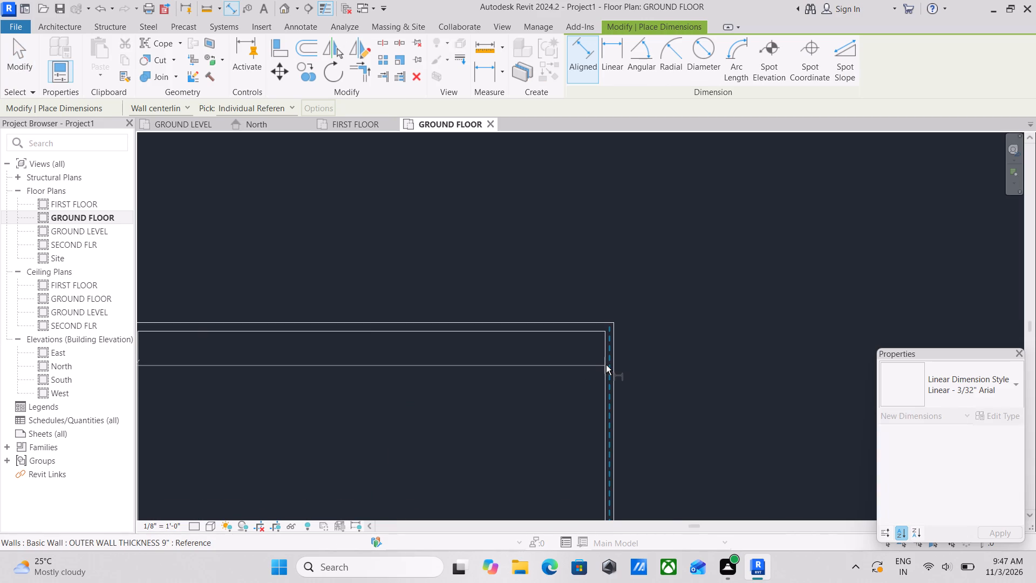
pyautogui.click(606, 365)
pyautogui.click(468, 286)
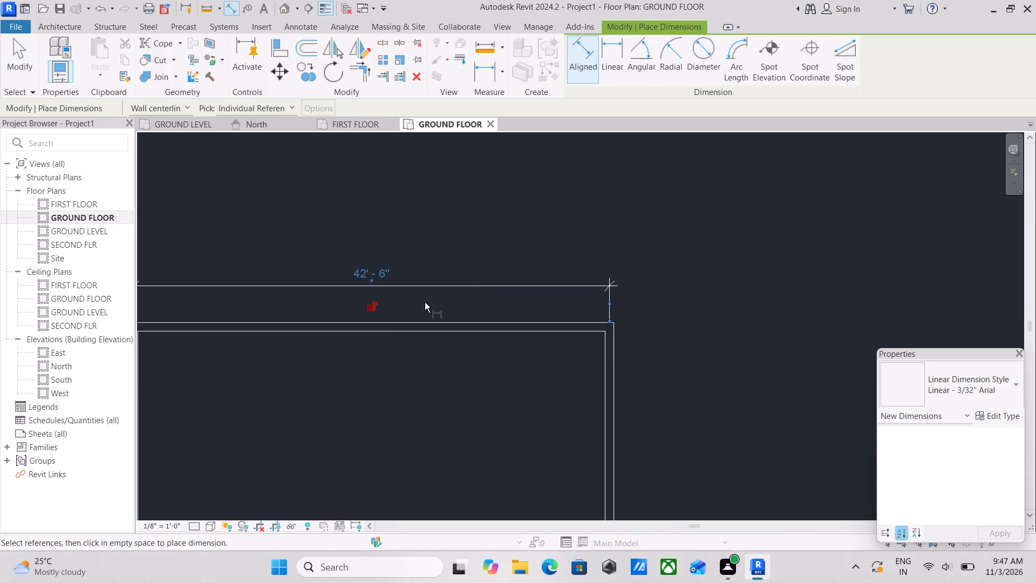
# Move the overall width dimension's left witness line to the outer face of the left outer wall.
pyautogui.scroll(-2, 363, 375)
pyautogui.moveTo(364, 375); pyautogui.dragTo(521, 403, button='middle')
pyautogui.scroll(5, 373, 398)
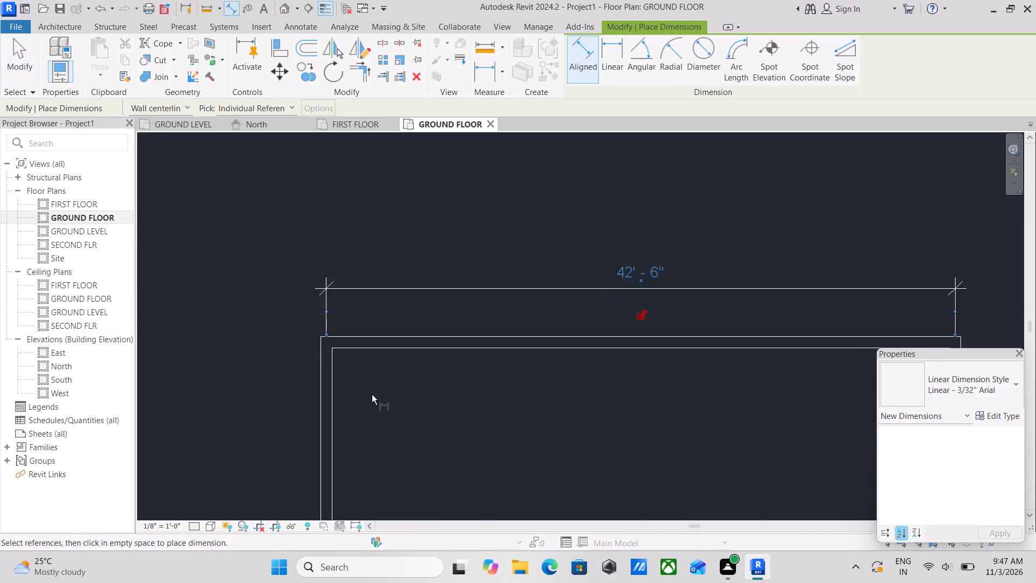
pyautogui.scroll(3, 372, 395)
pyautogui.press('Escape')
pyautogui.press('Escape')
pyautogui.scroll(2, 284, 296)
pyautogui.press('Escape')
pyautogui.click(299, 245)
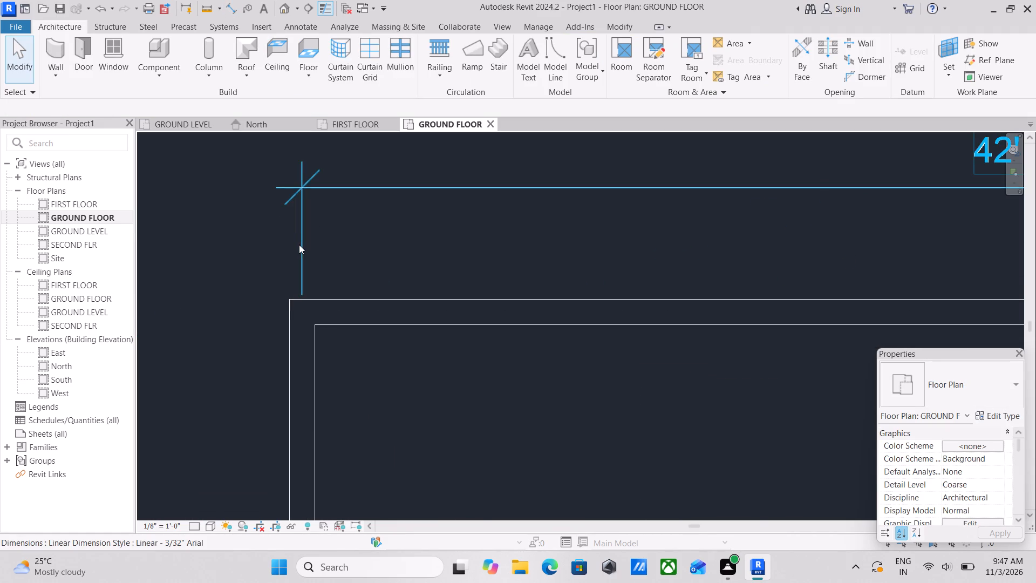
pyautogui.click(302, 242)
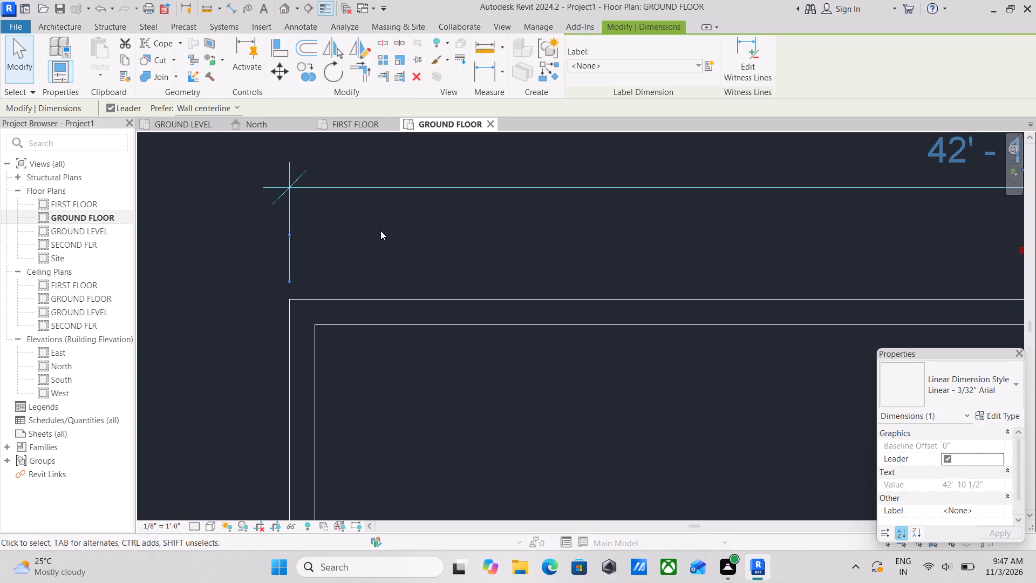
# Move the overall width dimension's right witness line to the outer face of the right outer wall.
pyautogui.scroll(-4, 380, 229)
pyautogui.moveTo(377, 227); pyautogui.dragTo(177, 240, button='middle')
pyautogui.scroll(1, 161, 237)
pyautogui.scroll(-3, 380, 234)
pyautogui.moveTo(279, 232); pyautogui.dragTo(192, 241, button='middle')
pyautogui.scroll(2, 808, 267)
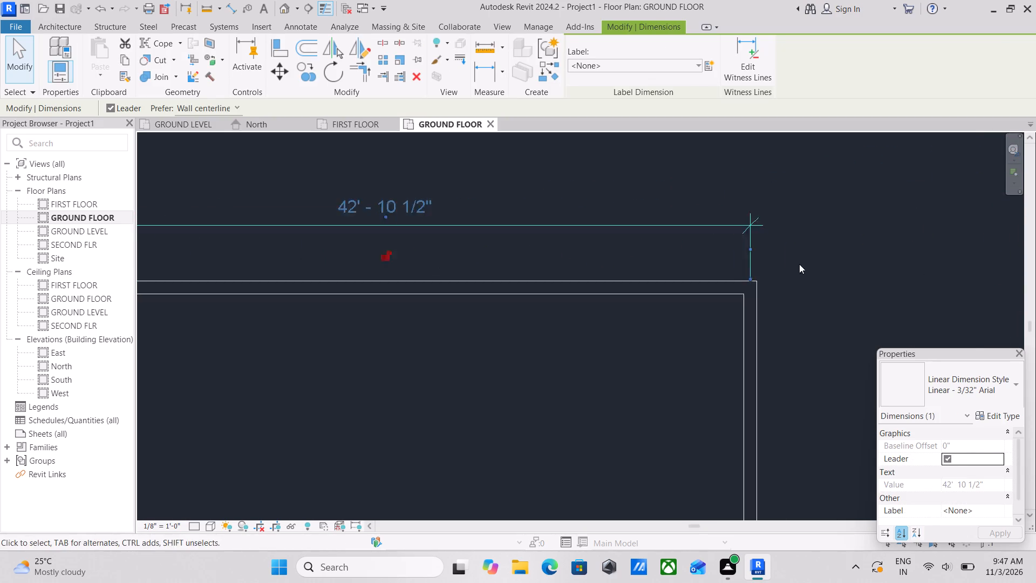
pyautogui.scroll(1, 799, 264)
pyautogui.click(734, 241)
pyautogui.scroll(-3, 438, 274)
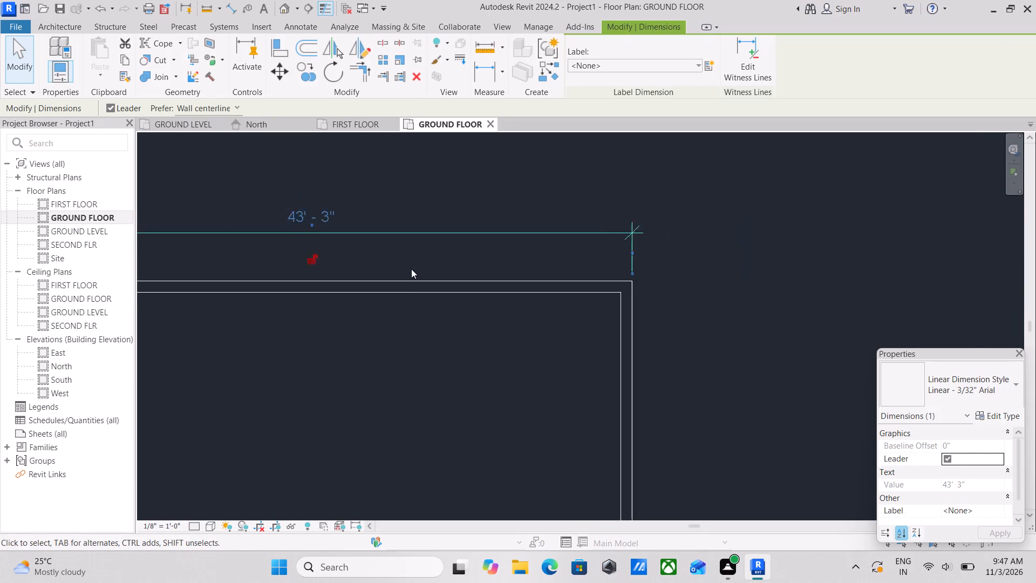
pyautogui.scroll(-1, 411, 269)
pyautogui.press('Escape')
# Add an aligned dimension between the centerlines of the top outer wall and the narrow room's upper wall, near the left outer wall.
pyautogui.scroll(-5, 420, 263)
pyautogui.moveTo(432, 322); pyautogui.dragTo(526, 288, button='middle')
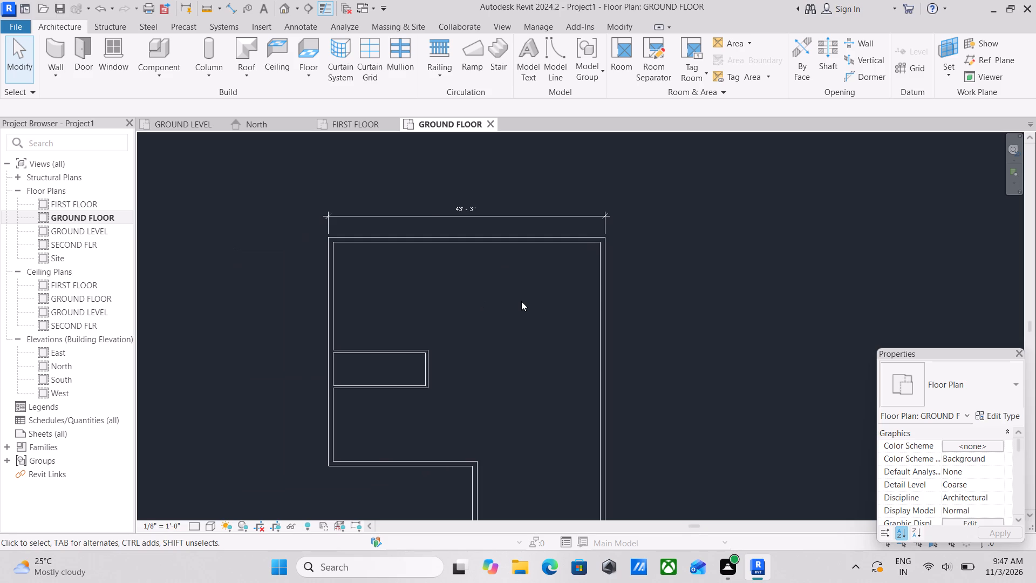
pyautogui.scroll(3, 411, 322)
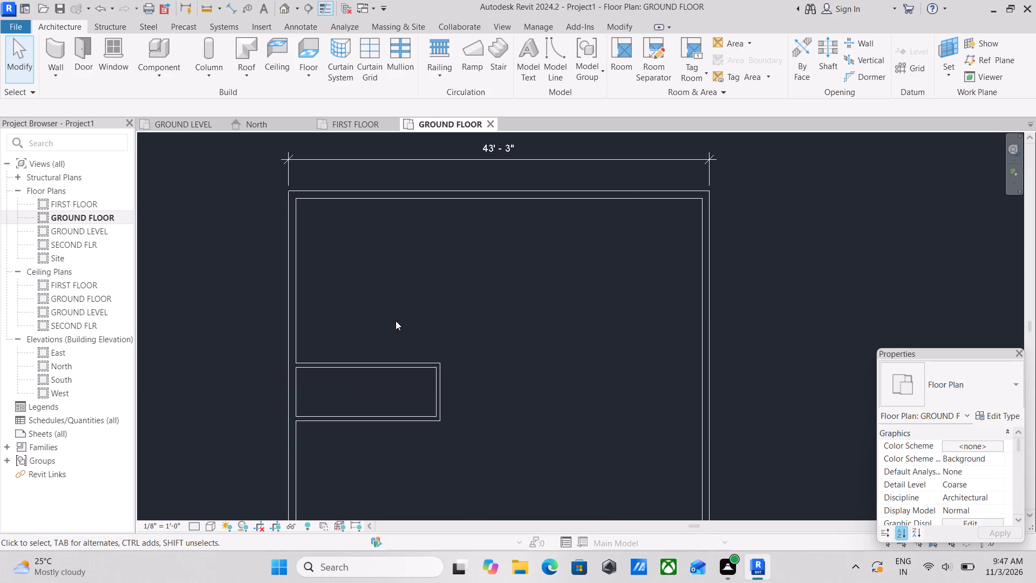
pyautogui.write('di')
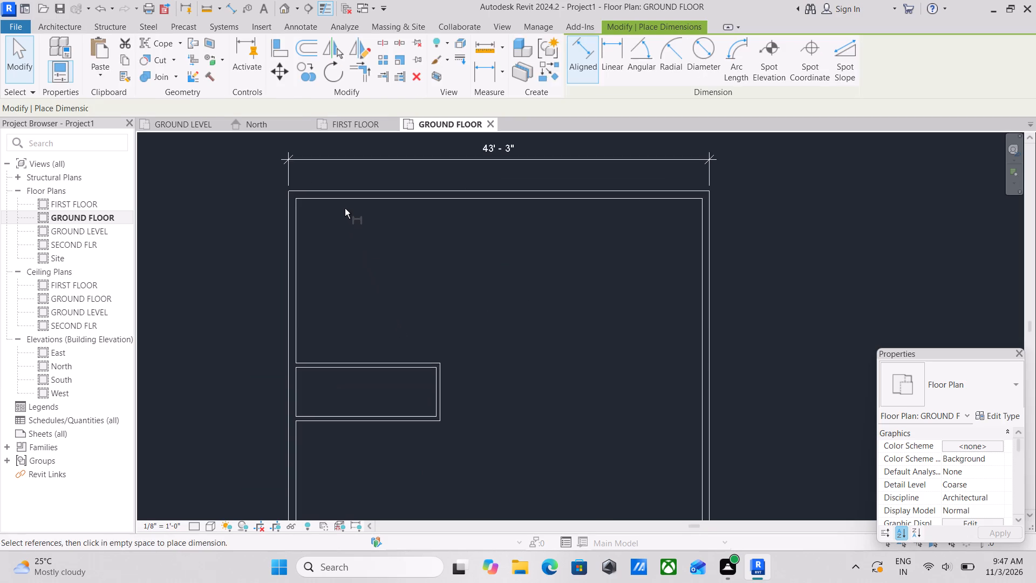
pyautogui.click(345, 200)
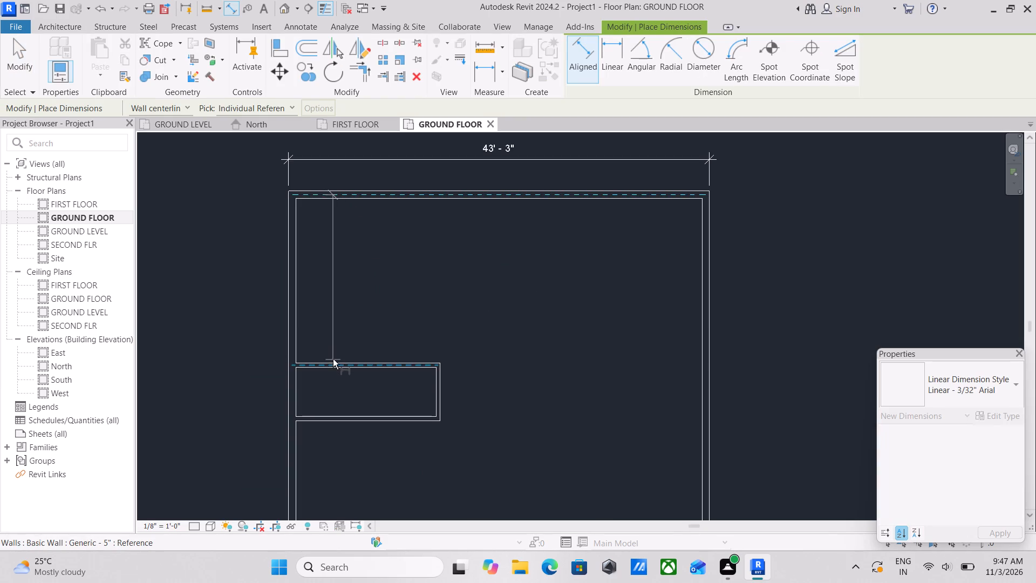
pyautogui.click(333, 359)
pyautogui.click(333, 284)
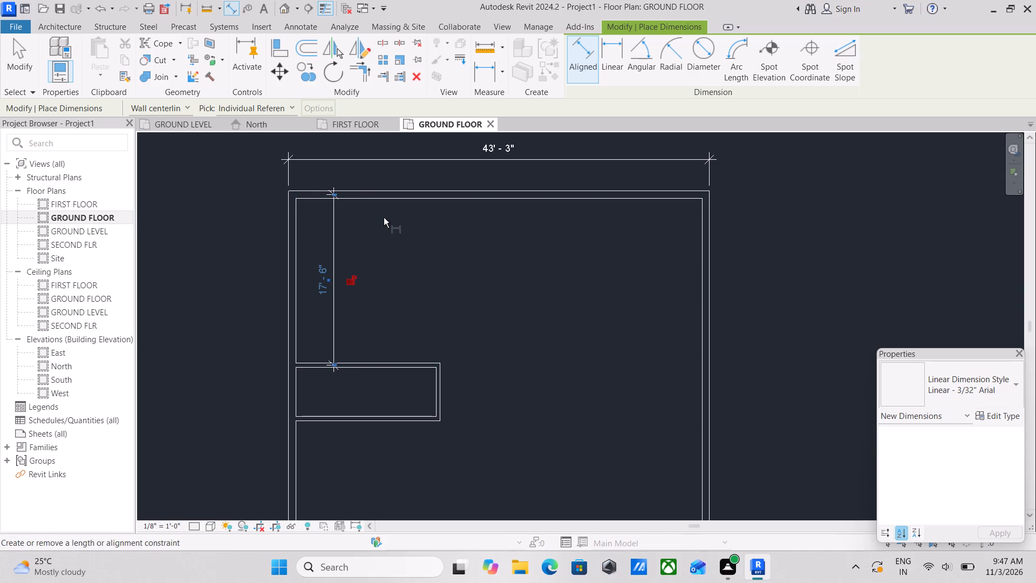
# Add an aligned dimension inside the narrow room between the centerlines of its upper and lower walls.
pyautogui.scroll(3, 348, 201)
pyautogui.scroll(3, 408, 199)
pyautogui.scroll(-3, 415, 201)
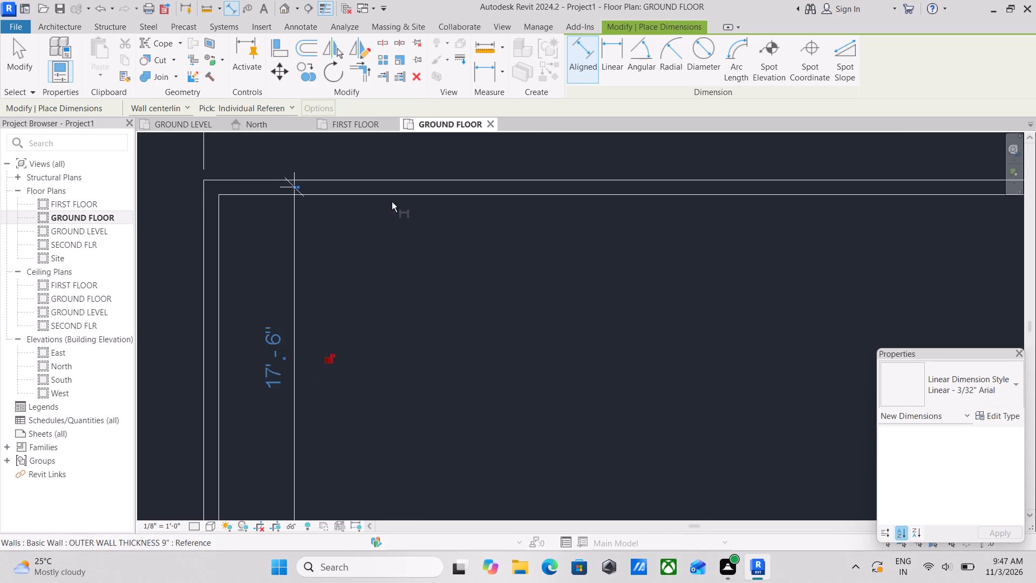
pyautogui.scroll(-5, 392, 202)
pyautogui.scroll(3, 393, 348)
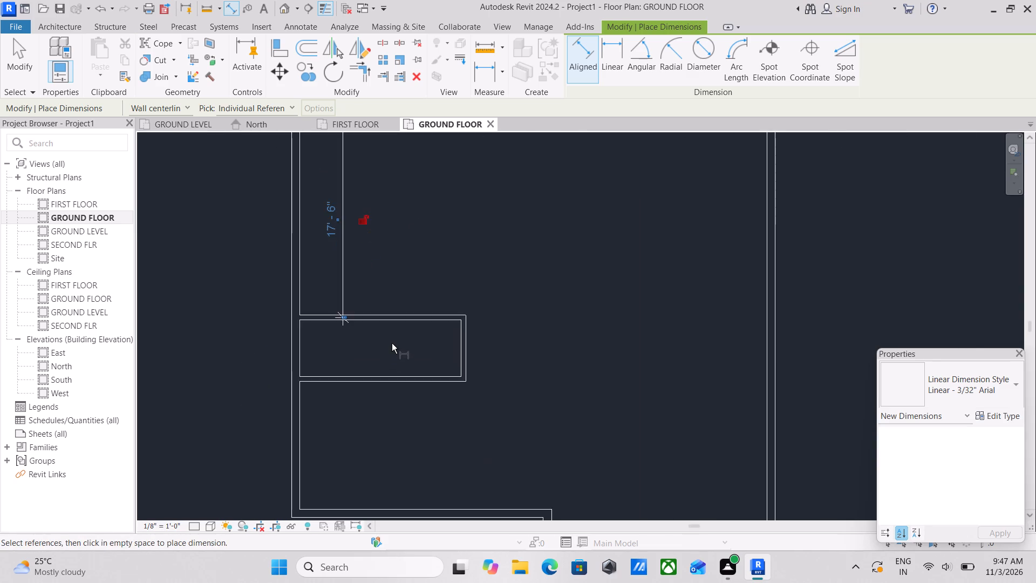
pyautogui.scroll(3, 392, 343)
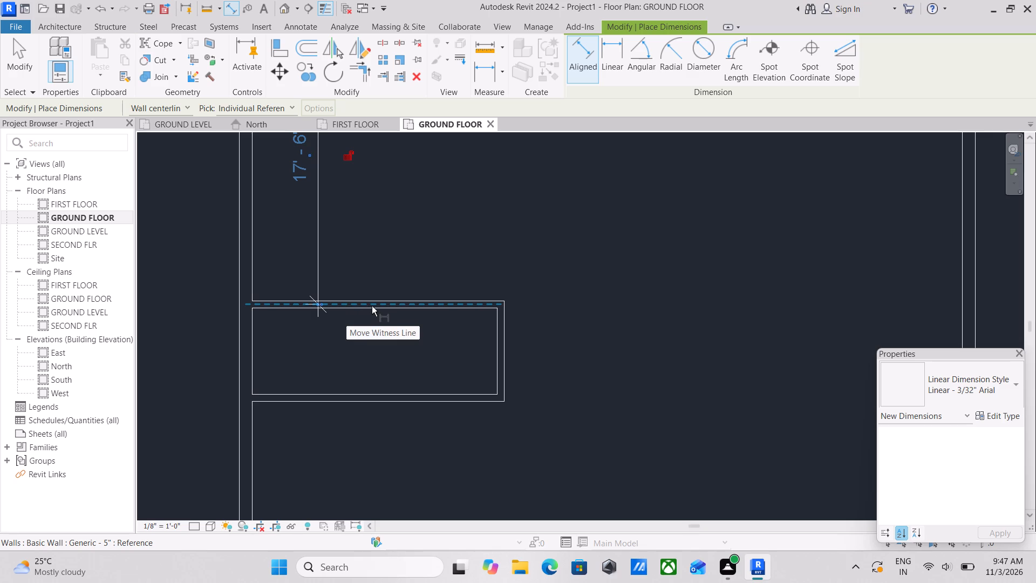
pyautogui.click(377, 303)
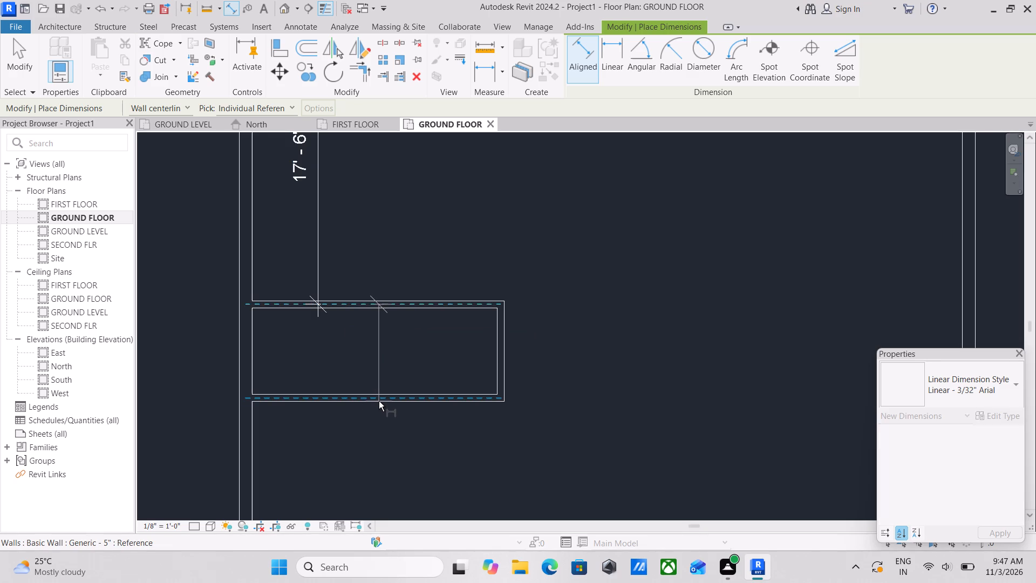
pyautogui.click(379, 401)
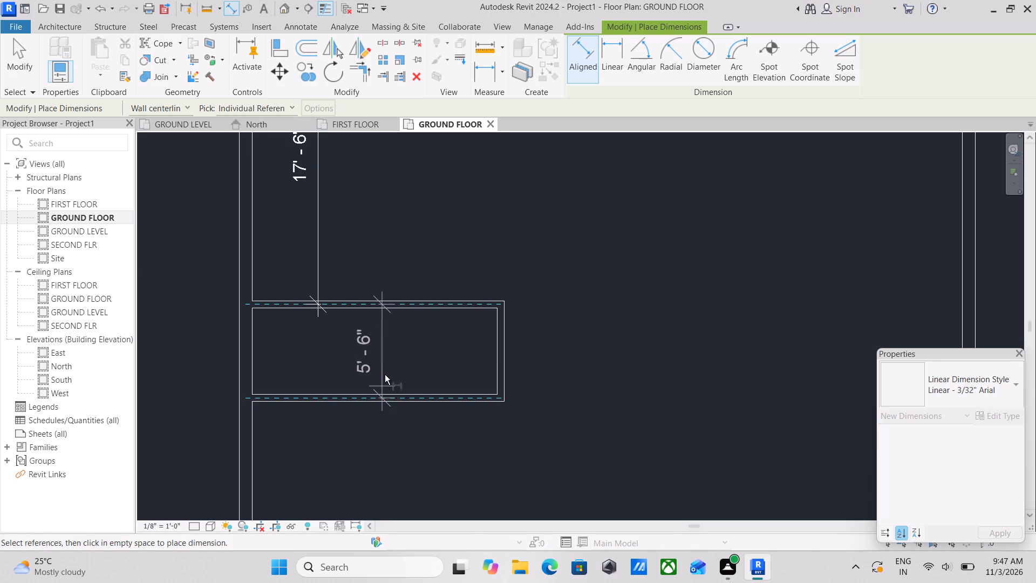
pyautogui.click(386, 363)
# Add an aligned dimension from the narrow room's lower wall centerline to the centerline of the horizontal outer wall below it.
pyautogui.moveTo(328, 385); pyautogui.dragTo(350, 341, button='middle')
pyautogui.scroll(1, 362, 341)
pyautogui.scroll(-3, 472, 346)
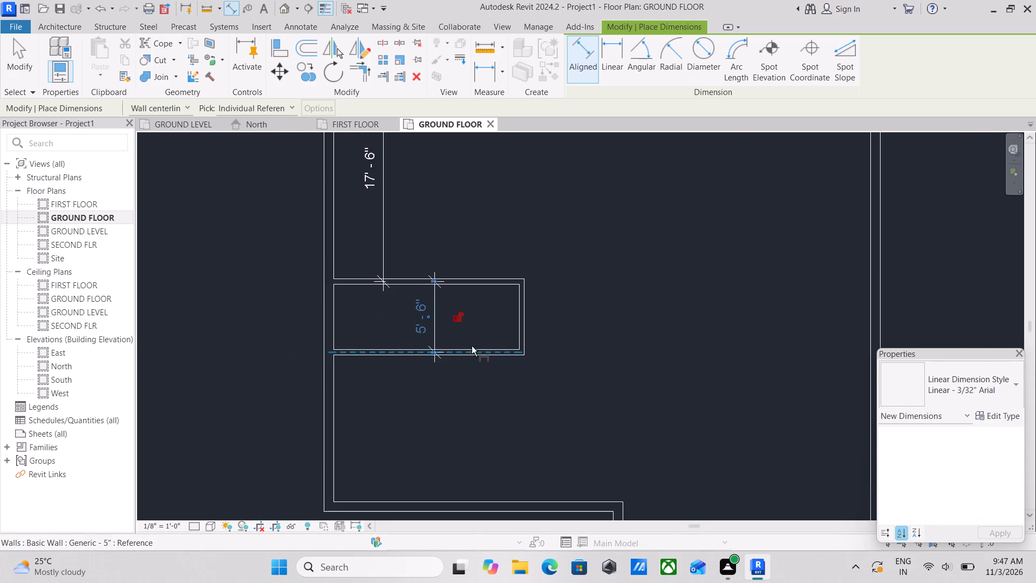
pyautogui.scroll(-4, 475, 362)
pyautogui.moveTo(475, 361); pyautogui.dragTo(474, 333, button='middle')
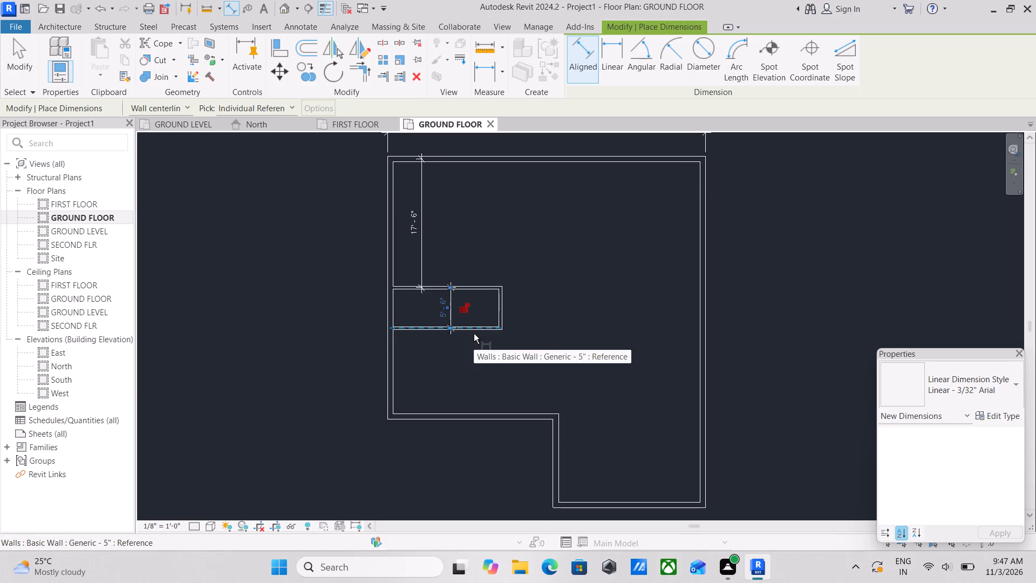
pyautogui.scroll(4, 466, 349)
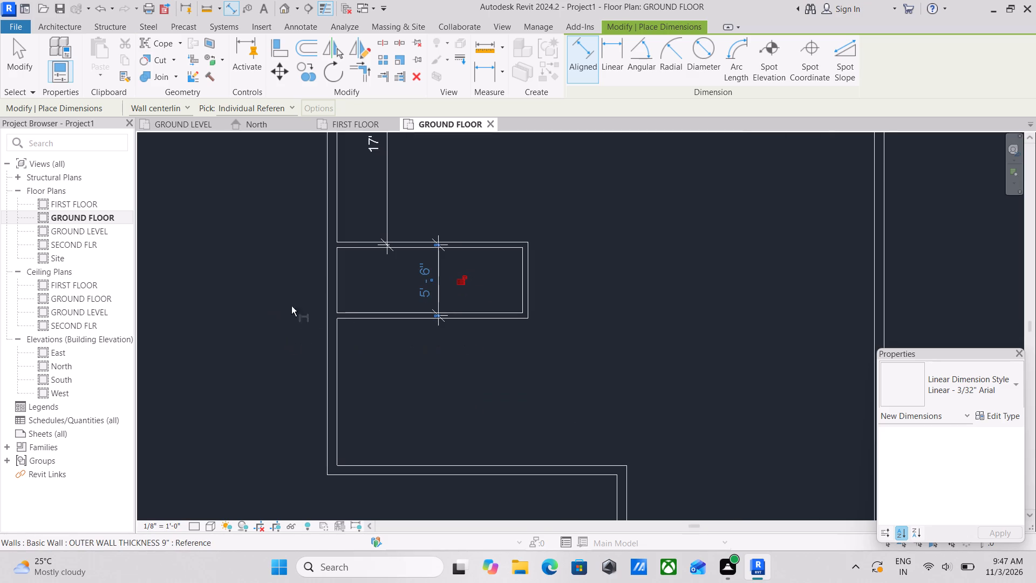
pyautogui.click(367, 315)
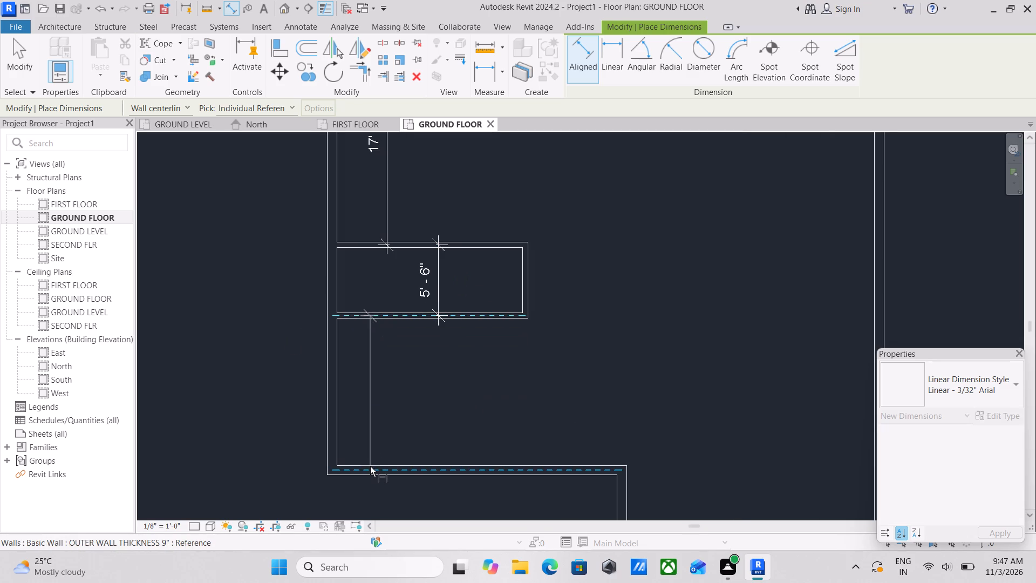
pyautogui.click(370, 466)
pyautogui.click(373, 385)
# Add an aligned dimension across the plan's lower projecting part, between the centerlines of its left and right outer walls.
pyautogui.scroll(-2, 505, 376)
pyautogui.moveTo(486, 370); pyautogui.dragTo(355, 343, button='middle')
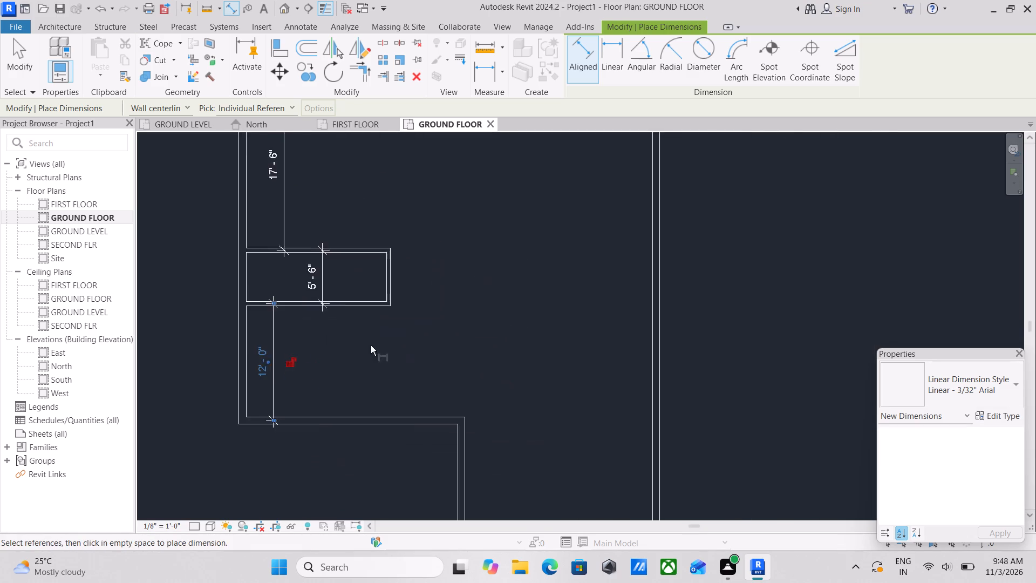
pyautogui.scroll(-3, 448, 356)
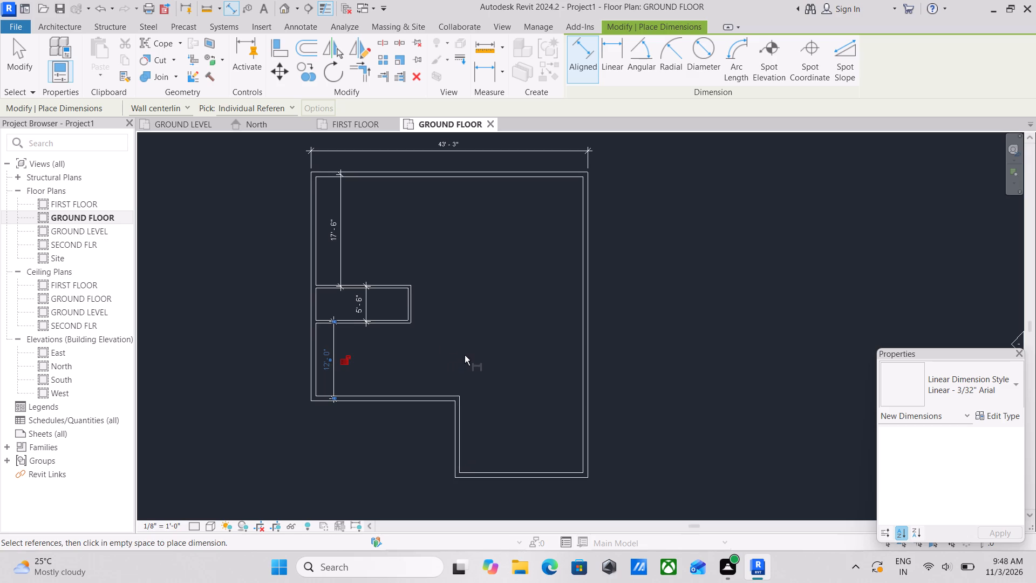
pyautogui.moveTo(460, 352); pyautogui.dragTo(374, 263, button='middle')
pyautogui.scroll(6, 374, 320)
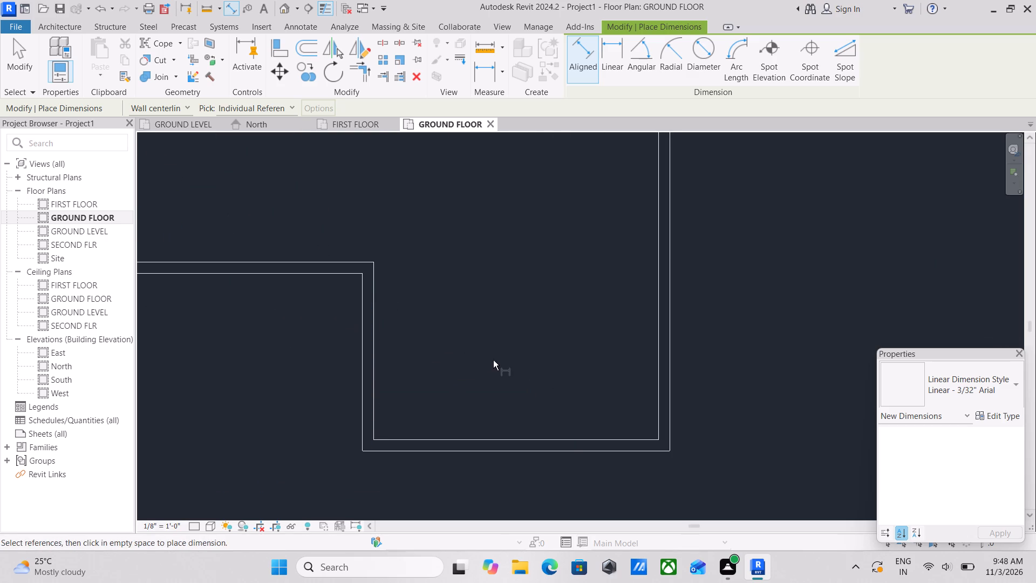
pyautogui.click(365, 347)
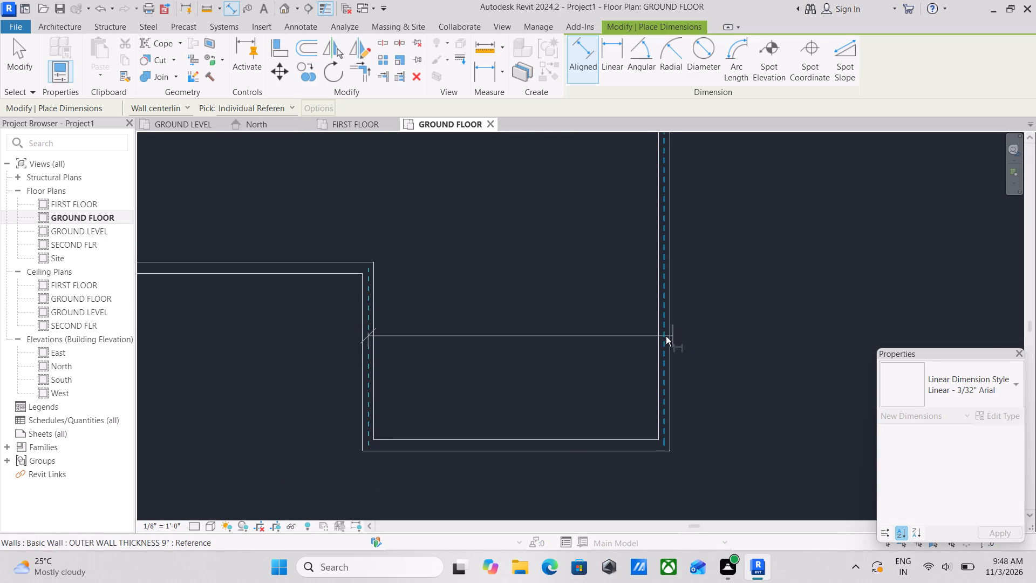
pyautogui.click(664, 337)
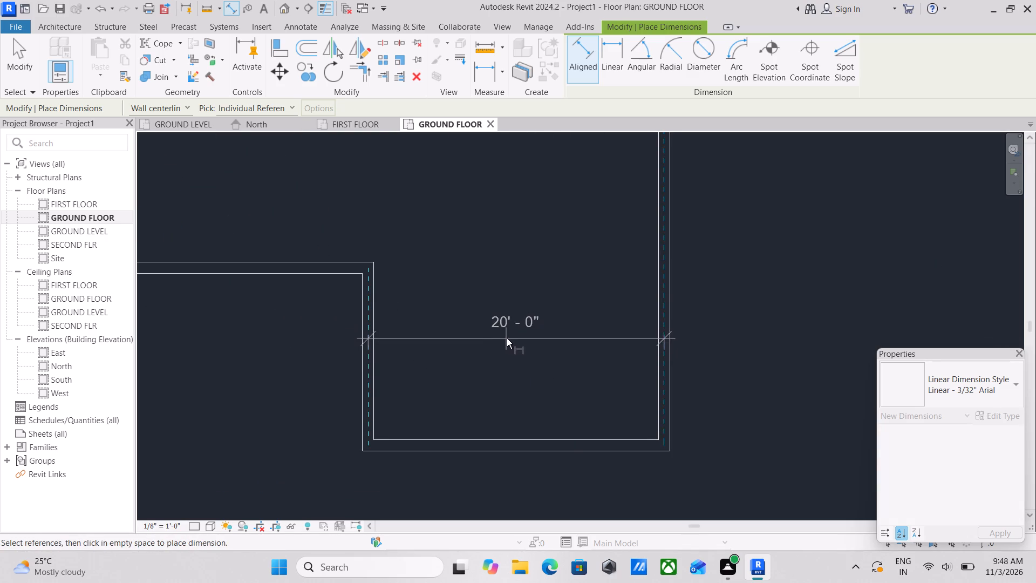
pyautogui.click(506, 338)
# Leave the Aligned dimension command and examine the dimensions placed around the narrow room and the lower projecting part.
pyautogui.scroll(-3, 470, 277)
pyautogui.moveTo(472, 281); pyautogui.dragTo(501, 377, button='middle')
pyautogui.scroll(-3, 503, 301)
pyautogui.moveTo(503, 301); pyautogui.dragTo(504, 329, button='middle')
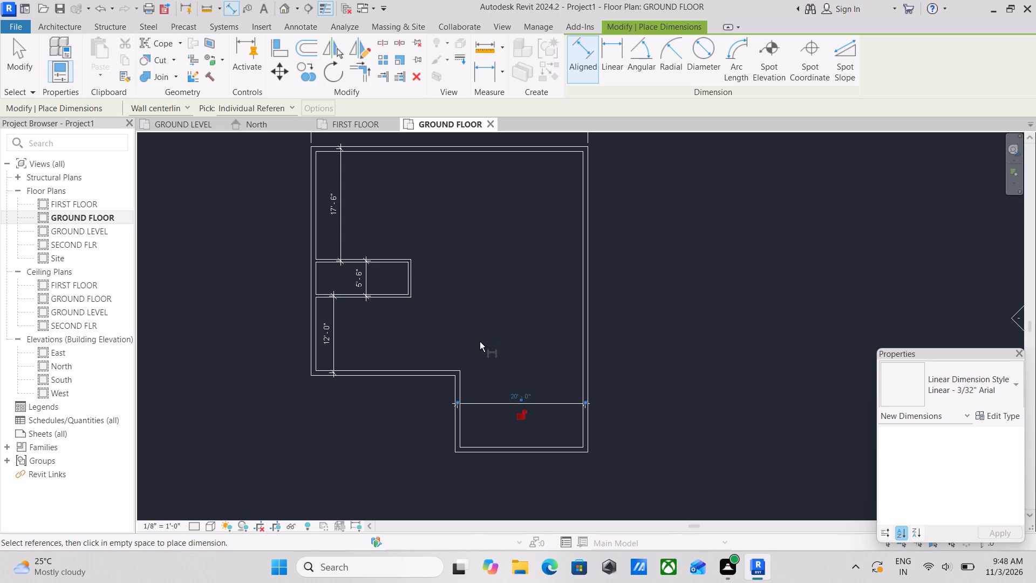
pyautogui.scroll(6, 399, 415)
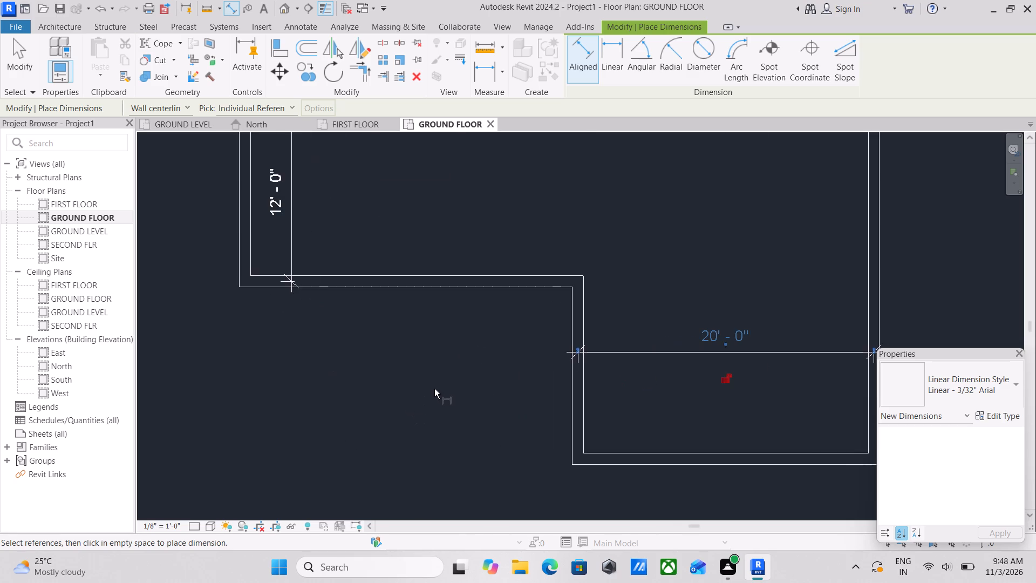
pyautogui.scroll(-3, 437, 388)
pyautogui.moveTo(438, 386); pyautogui.dragTo(484, 333, button='middle')
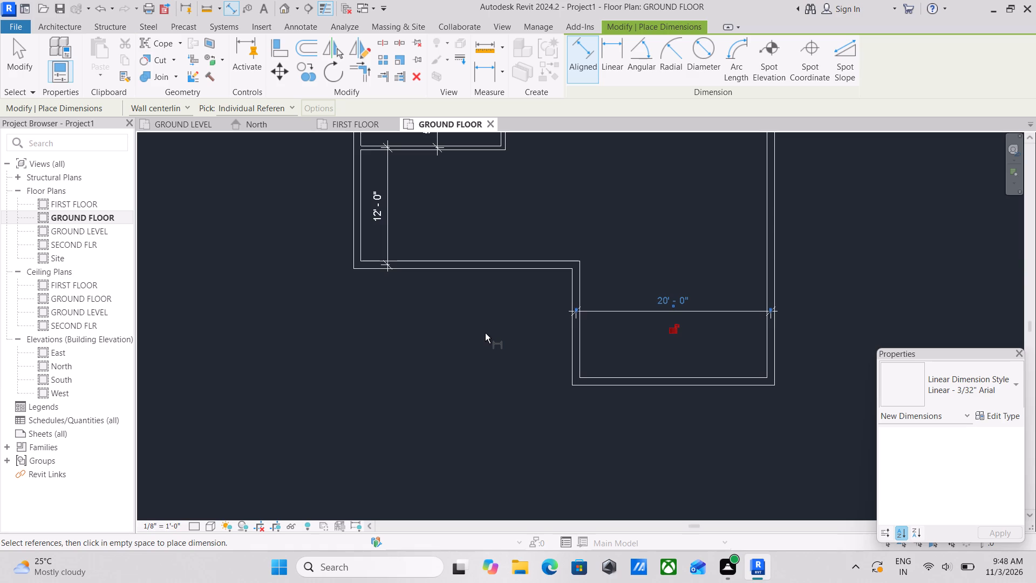
pyautogui.scroll(-3, 484, 324)
pyautogui.moveTo(483, 324); pyautogui.dragTo(479, 382, button='middle')
pyautogui.scroll(6, 631, 384)
pyautogui.scroll(-3, 498, 324)
pyautogui.moveTo(492, 322); pyautogui.dragTo(522, 385, button='middle')
pyautogui.scroll(4, 531, 408)
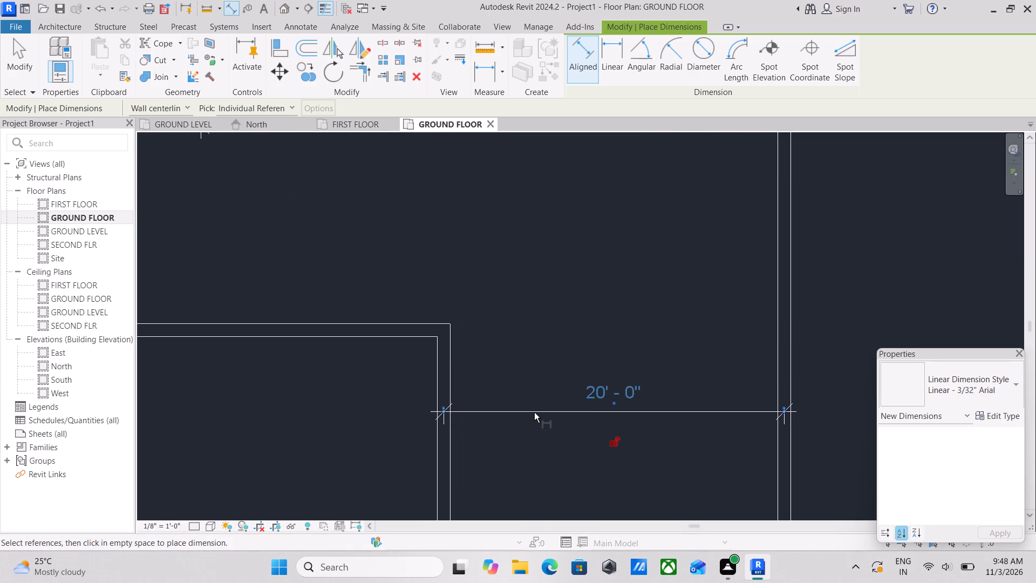
pyautogui.scroll(-4, 538, 409)
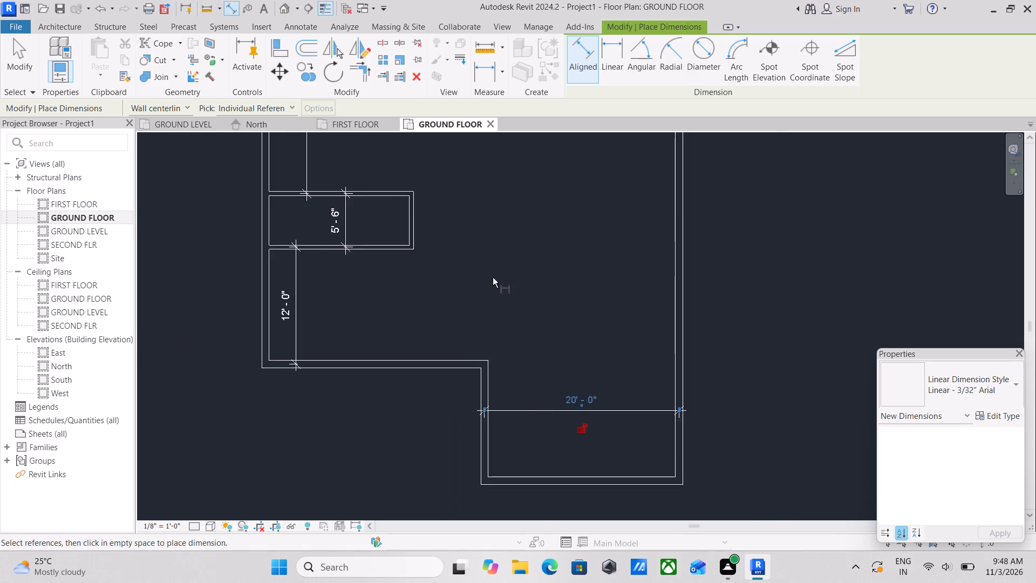
pyautogui.scroll(-3, 484, 254)
pyautogui.moveTo(480, 262); pyautogui.dragTo(518, 323, button='middle')
pyautogui.press('Escape')
pyautogui.scroll(4, 460, 296)
pyautogui.press('Escape')
pyautogui.press('Escape')
pyautogui.scroll(3, 408, 325)
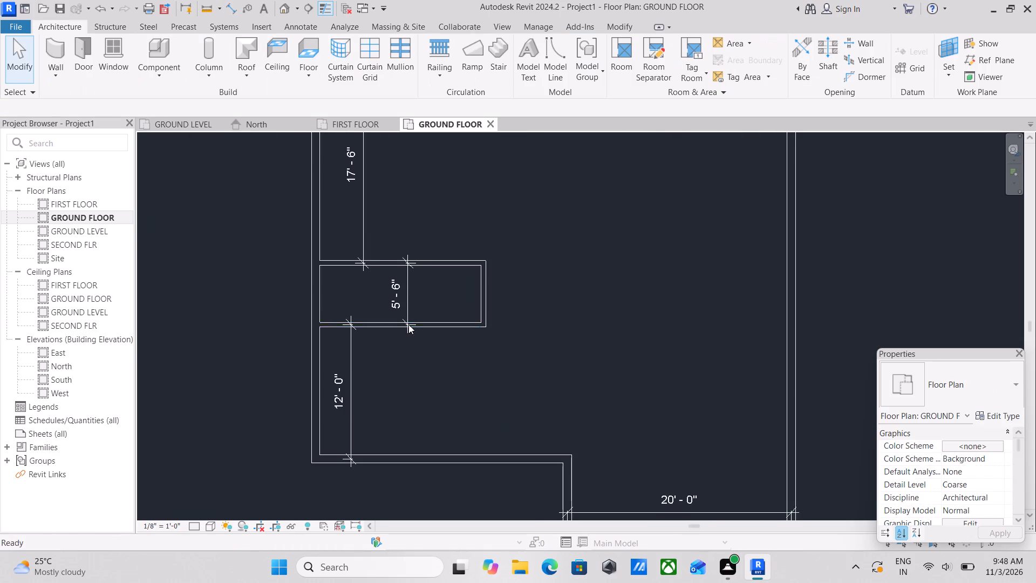
pyautogui.scroll(1, 408, 324)
pyautogui.scroll(-3, 411, 262)
pyautogui.moveTo(411, 262); pyautogui.dragTo(495, 347, button='middle')
pyautogui.scroll(-2, 487, 295)
pyautogui.moveTo(487, 294); pyautogui.dragTo(506, 238, button='middle')
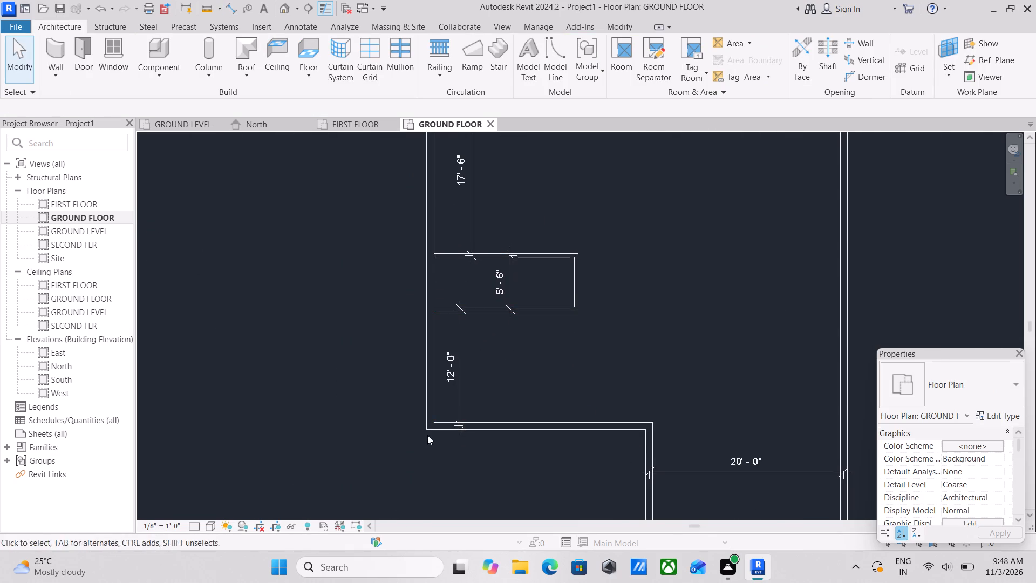
# Move the upper witness line of the dimension below the narrow room to the lower face of that room's lower wall.
pyautogui.scroll(2, 424, 384)
pyautogui.scroll(1, 479, 395)
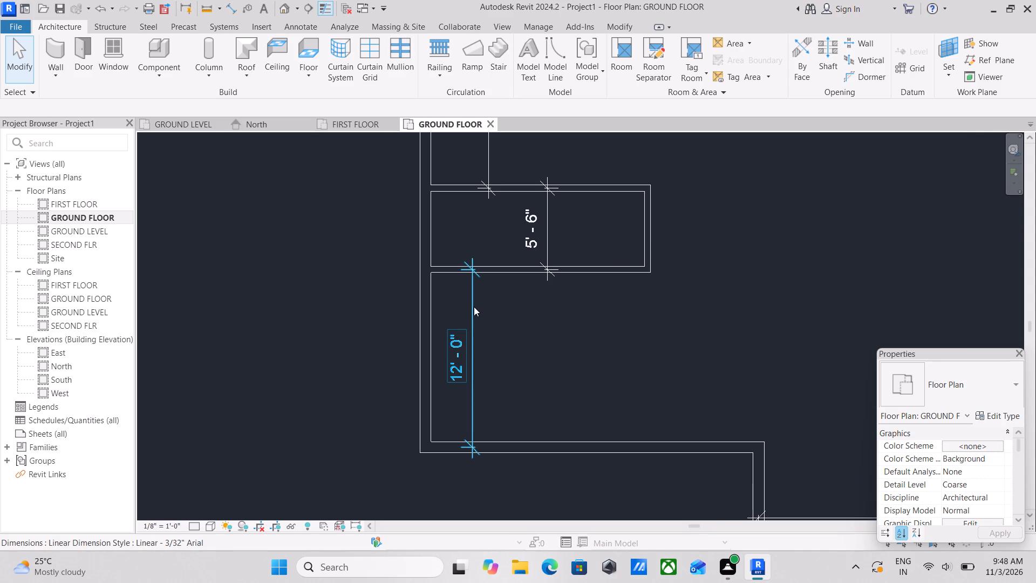
pyautogui.click(473, 307)
pyautogui.scroll(15, 473, 286)
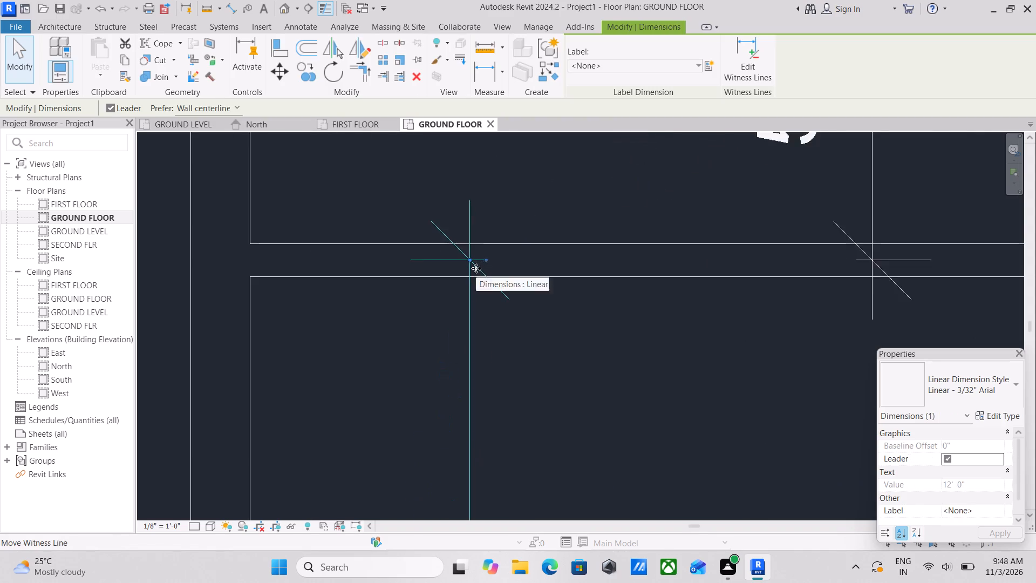
pyautogui.scroll(2, 476, 268)
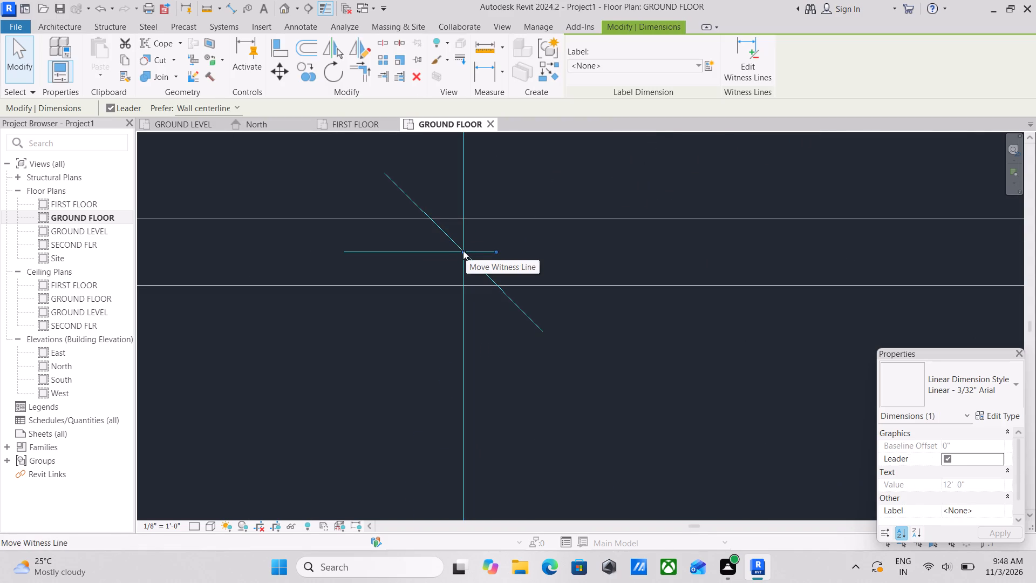
pyautogui.click(463, 250)
pyautogui.click(462, 216)
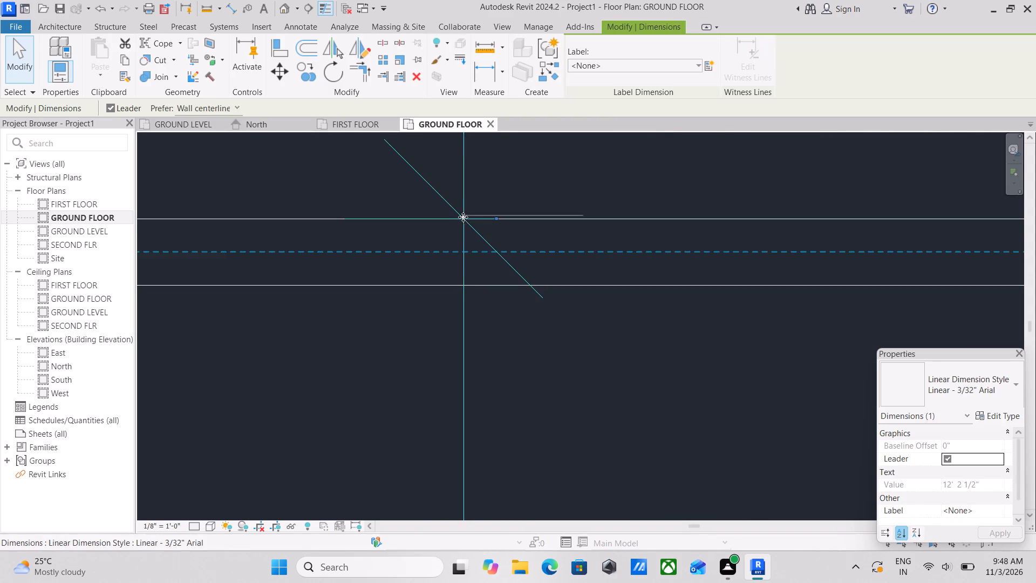
# Move the lower witness line of the dimension below the narrow room to the inner face of the horizontal outer wall.
pyautogui.scroll(-10, 512, 282)
pyautogui.moveTo(521, 311); pyautogui.dragTo(460, 185, button='middle')
pyautogui.scroll(1, 460, 180)
pyautogui.scroll(-3, 488, 299)
pyautogui.moveTo(486, 286); pyautogui.dragTo(484, 192, button='middle')
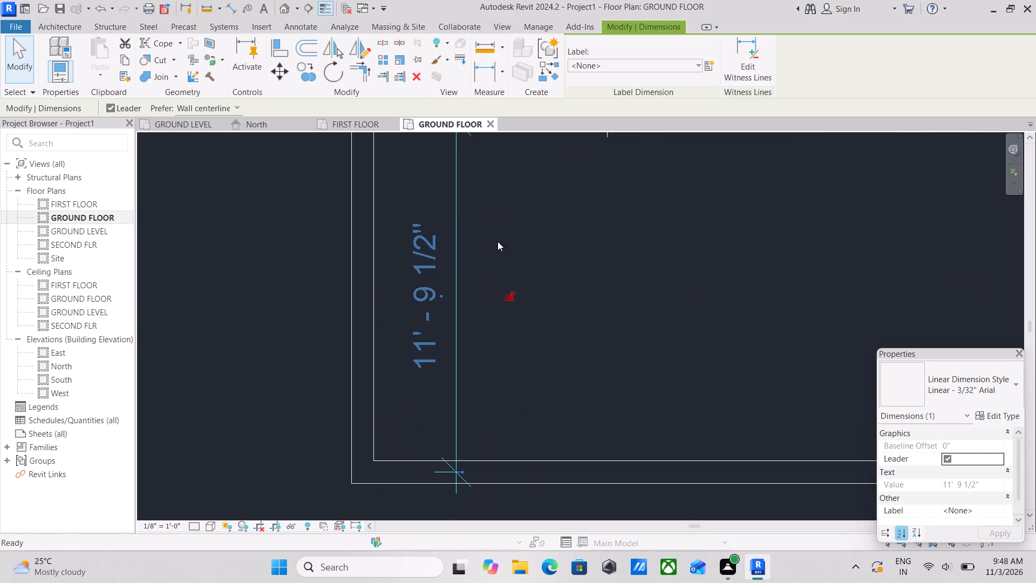
pyautogui.moveTo(484, 351); pyautogui.dragTo(488, 283, button='middle')
pyautogui.scroll(13, 467, 418)
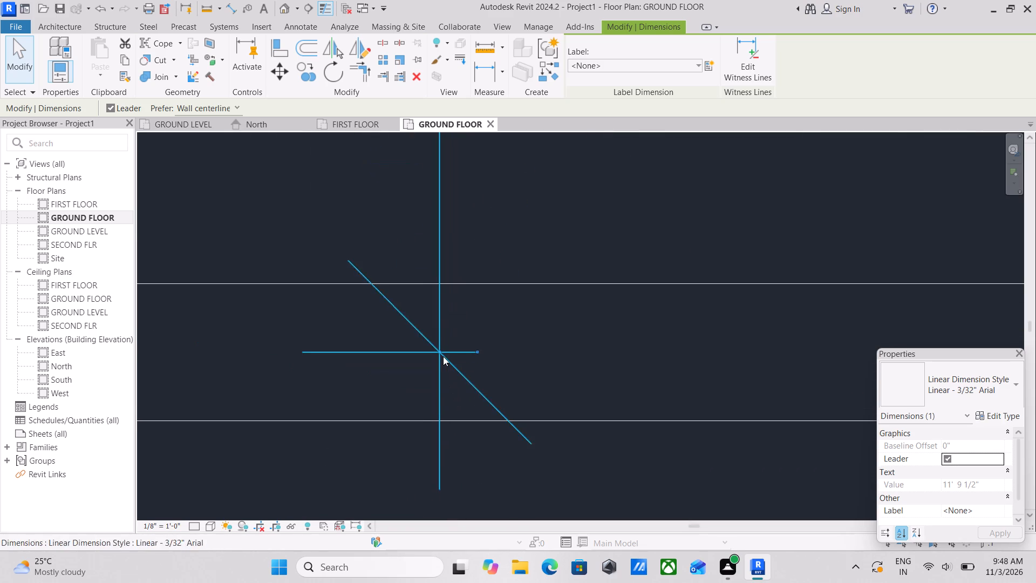
pyautogui.click(439, 351)
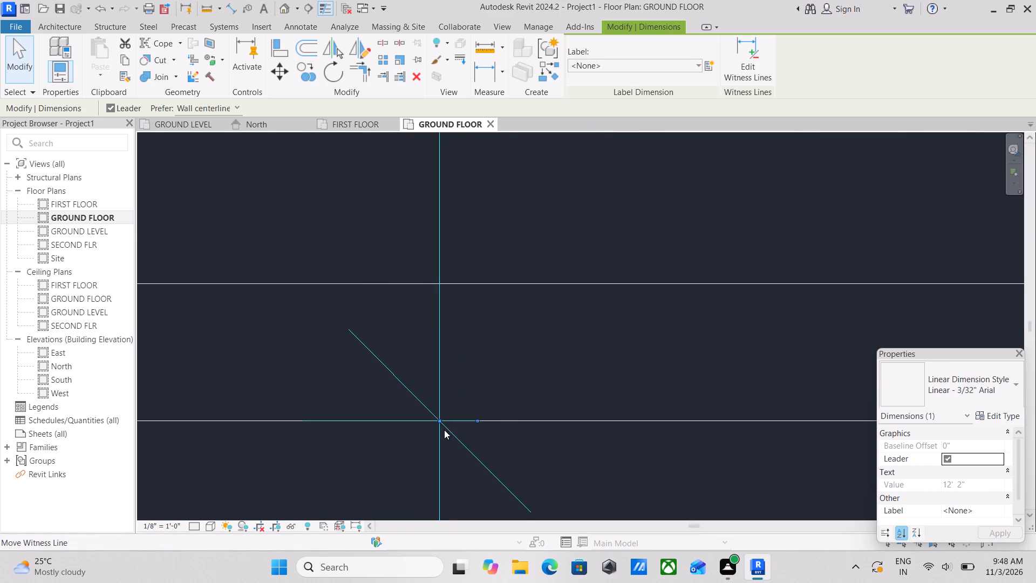
pyautogui.click(441, 420)
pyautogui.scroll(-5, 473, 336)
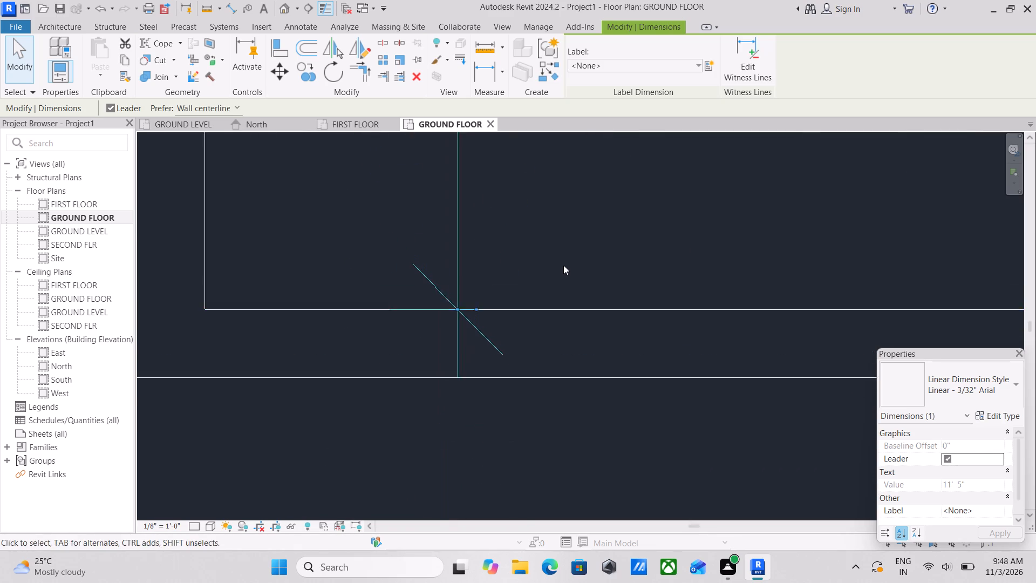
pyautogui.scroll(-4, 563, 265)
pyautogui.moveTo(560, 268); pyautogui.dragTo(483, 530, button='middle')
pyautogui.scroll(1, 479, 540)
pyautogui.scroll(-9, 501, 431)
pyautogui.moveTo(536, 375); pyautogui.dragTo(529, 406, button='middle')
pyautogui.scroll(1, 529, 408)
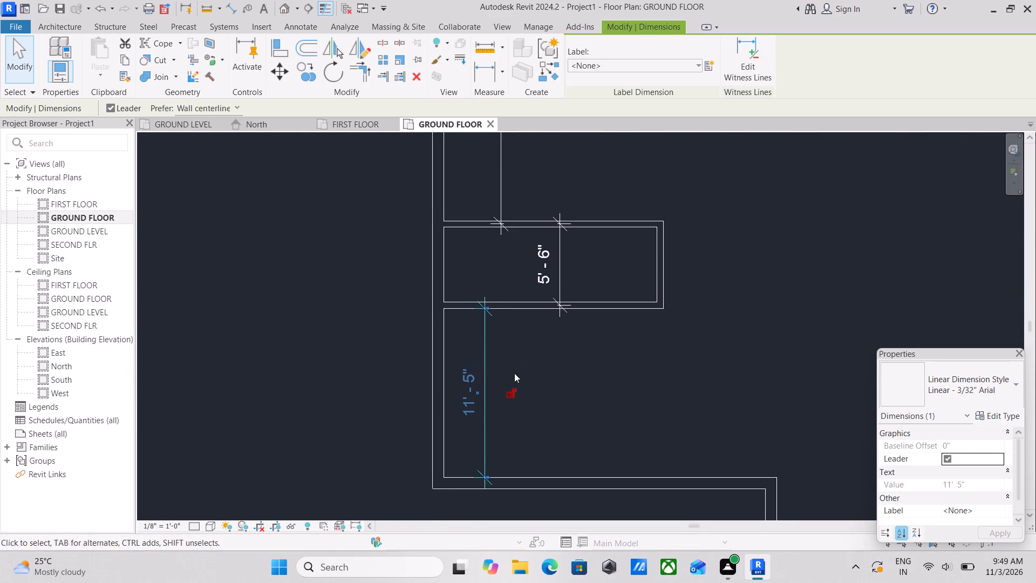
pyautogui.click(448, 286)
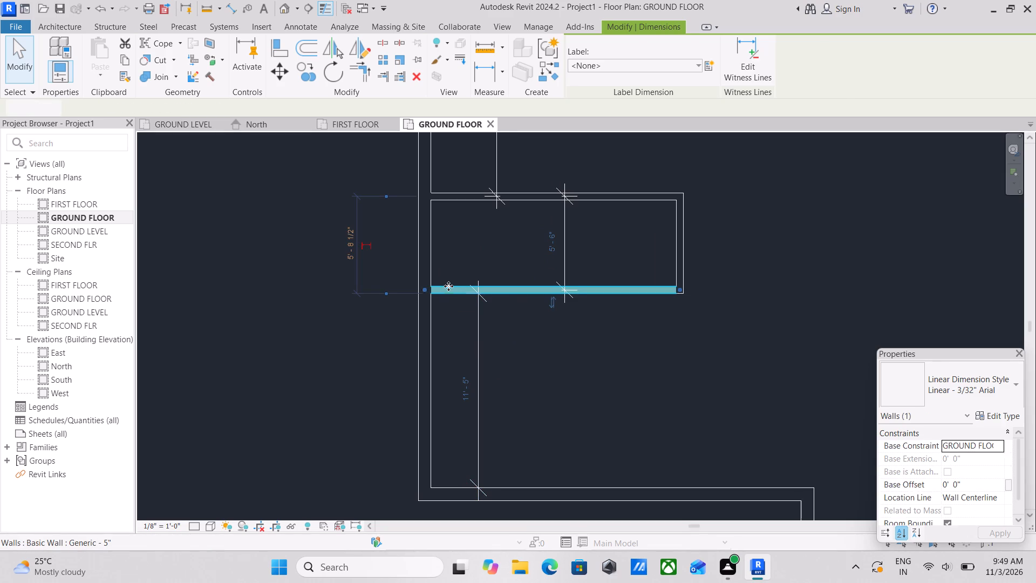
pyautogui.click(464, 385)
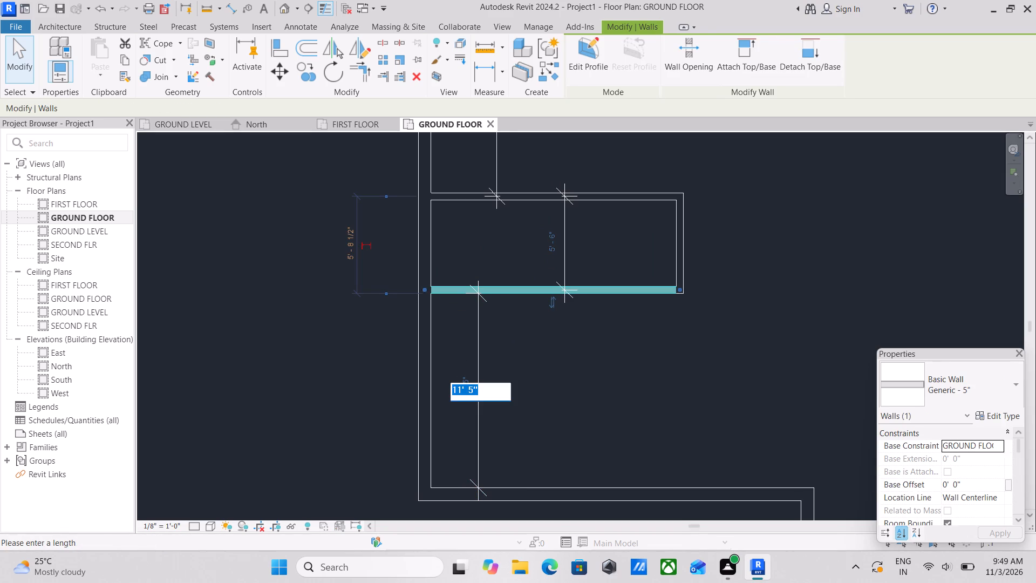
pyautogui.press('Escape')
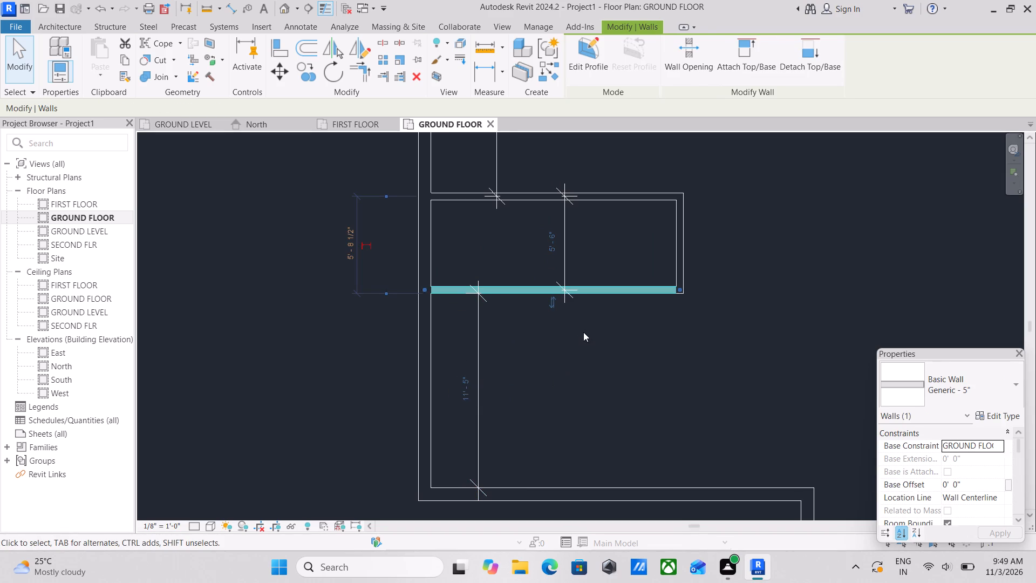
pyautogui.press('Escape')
# Move the lower witness line of the narrow room's height dimension to the inner face of its lower wall.
pyautogui.scroll(-1, 585, 332)
pyautogui.scroll(2, 556, 254)
pyautogui.moveTo(624, 242); pyautogui.dragTo(604, 311, button='middle')
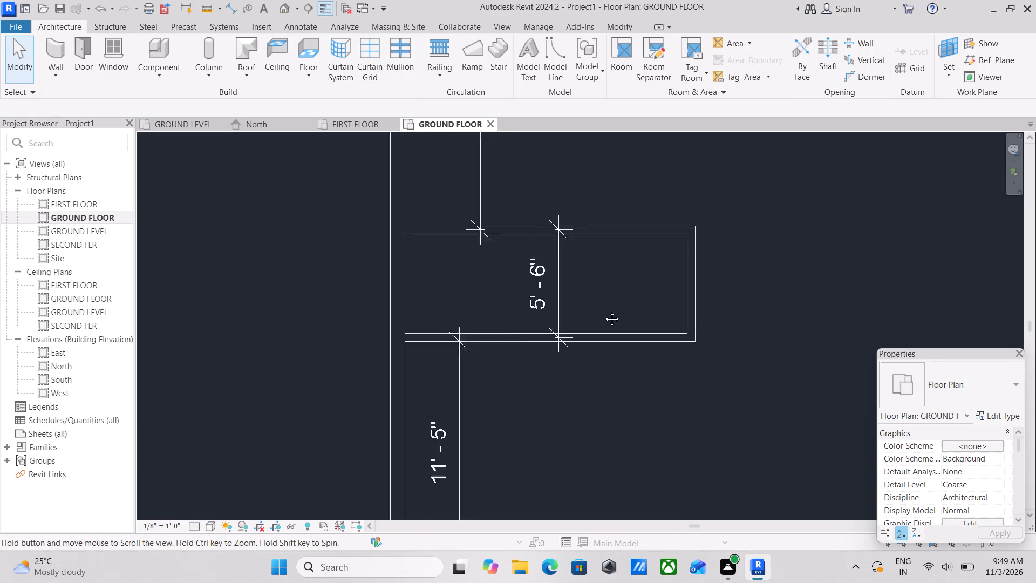
pyautogui.moveTo(604, 311); pyautogui.dragTo(591, 342, button='middle')
pyautogui.scroll(7, 539, 404)
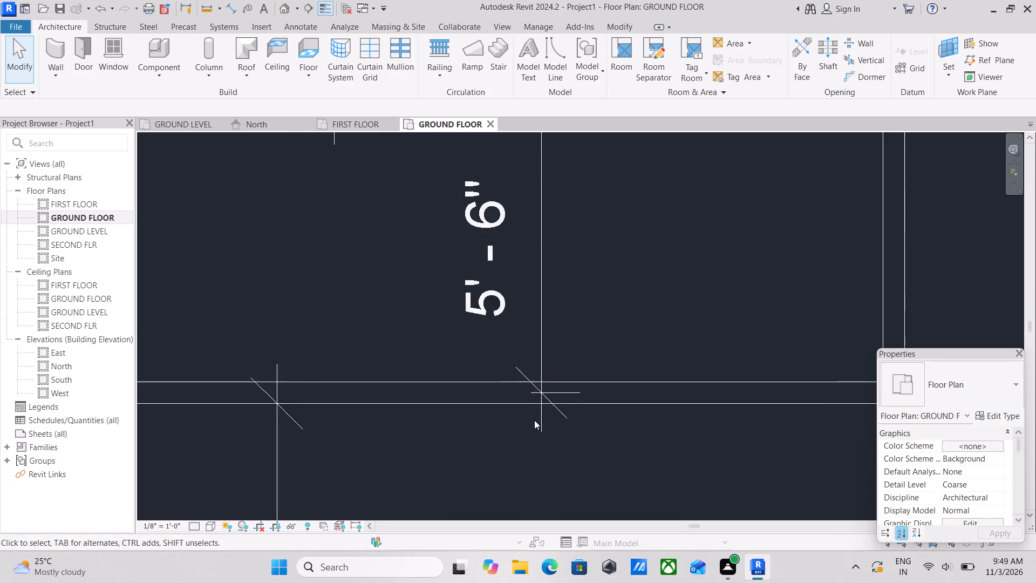
pyautogui.scroll(8, 534, 420)
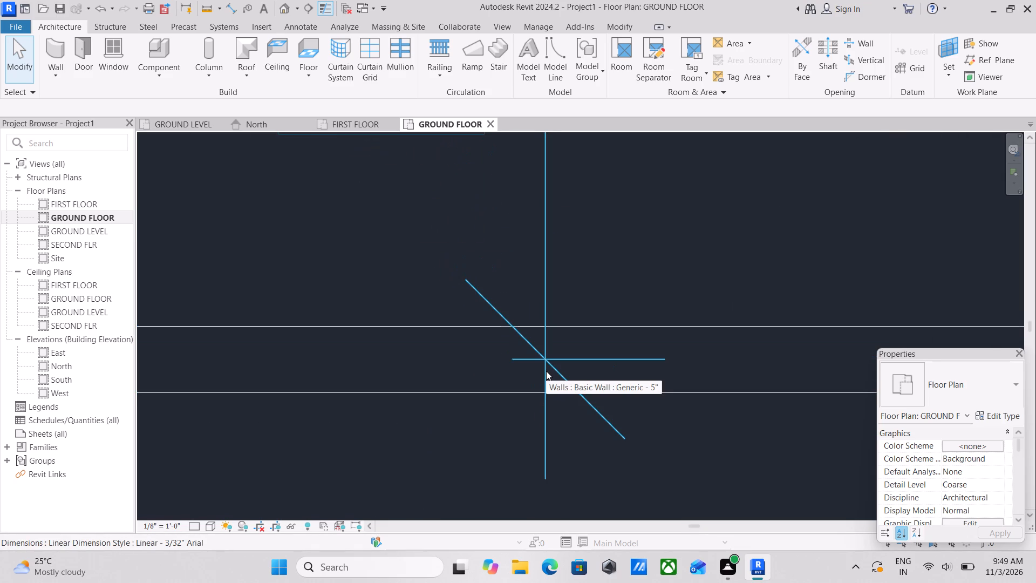
pyautogui.scroll(2, 566, 368)
pyautogui.scroll(-4, 553, 367)
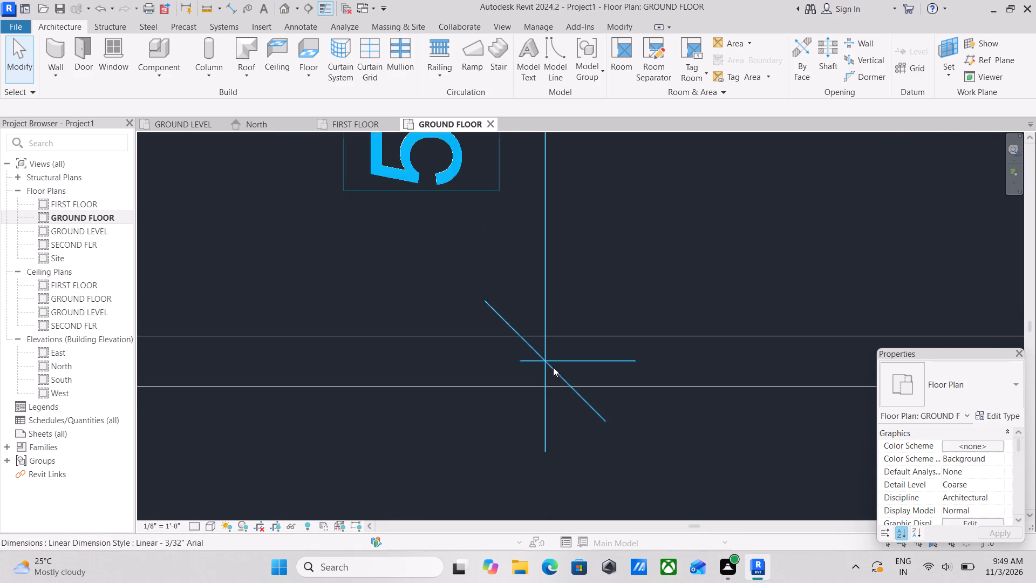
pyautogui.scroll(-14, 553, 367)
pyautogui.moveTo(556, 365); pyautogui.dragTo(536, 387, button='middle')
pyautogui.scroll(11, 534, 384)
pyautogui.scroll(-3, 366, 410)
pyautogui.moveTo(319, 396); pyautogui.dragTo(561, 373, button='middle')
pyautogui.scroll(4, 453, 381)
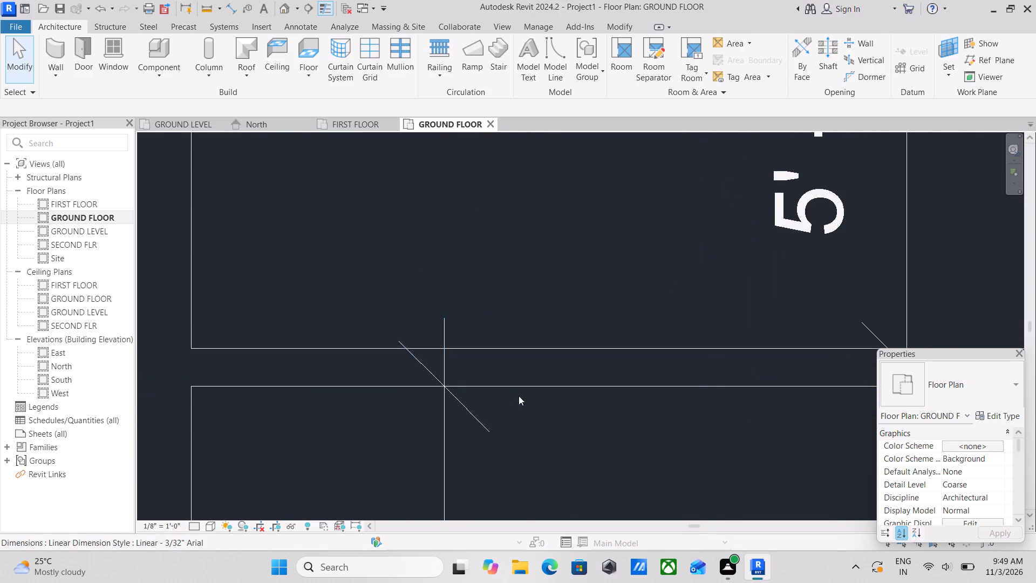
pyautogui.scroll(-4, 519, 396)
pyautogui.moveTo(505, 390); pyautogui.dragTo(343, 387, button='middle')
pyautogui.scroll(8, 599, 379)
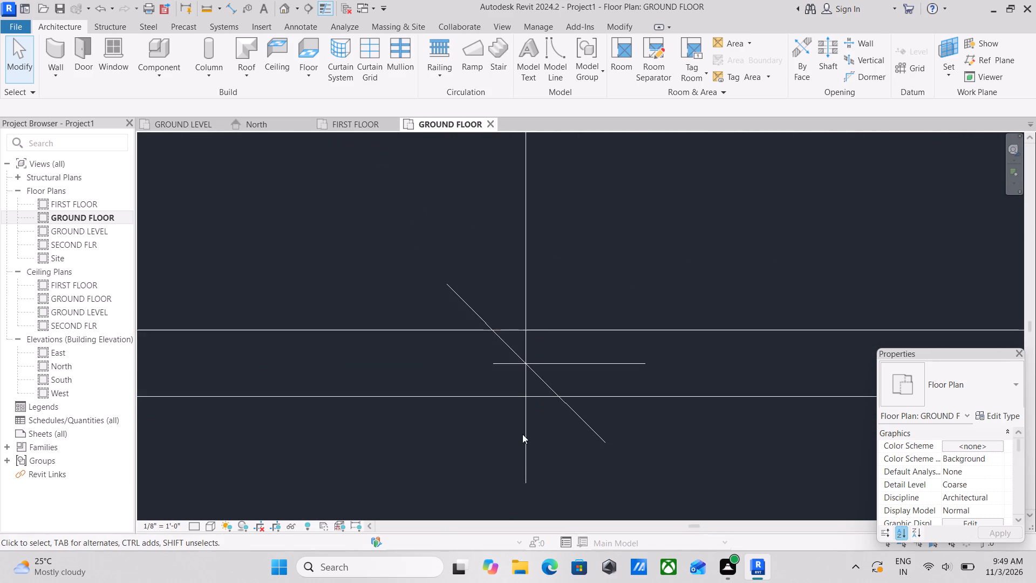
pyautogui.click(528, 457)
pyautogui.scroll(5, 534, 382)
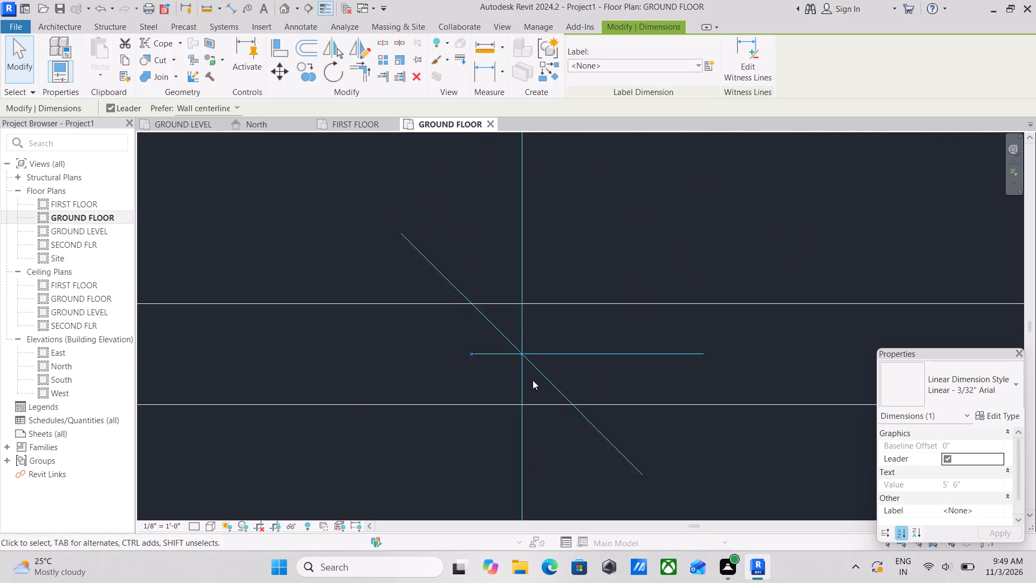
pyautogui.scroll(6, 533, 380)
pyautogui.click(509, 309)
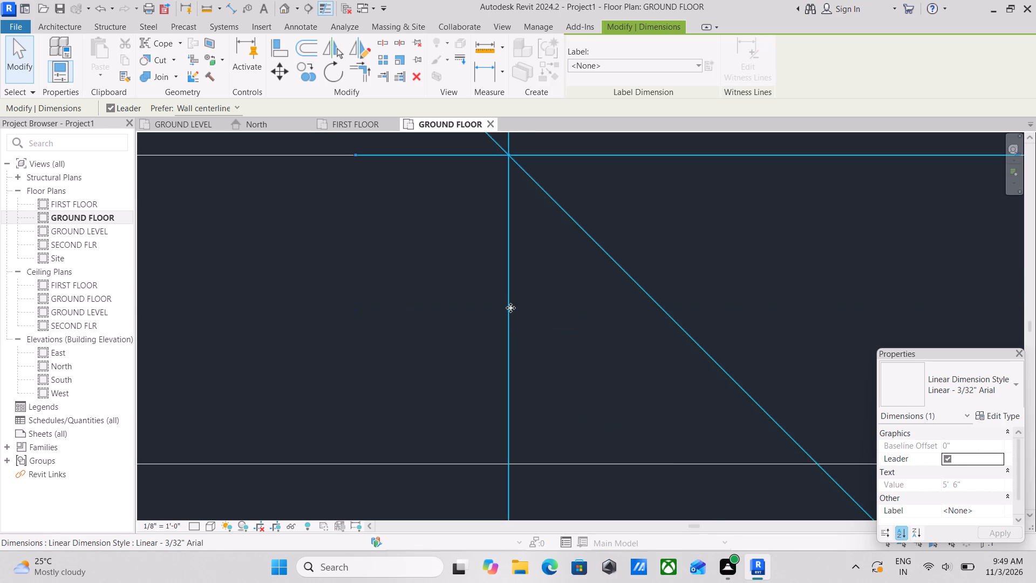
# Move the upper witness line of the narrow room's height dimension to the inner face of its upper wall.
pyautogui.scroll(-8, 510, 308)
pyautogui.moveTo(528, 323); pyautogui.dragTo(500, 542, button='middle')
pyautogui.scroll(-3, 531, 348)
pyautogui.moveTo(529, 369); pyautogui.dragTo(527, 400, button='middle')
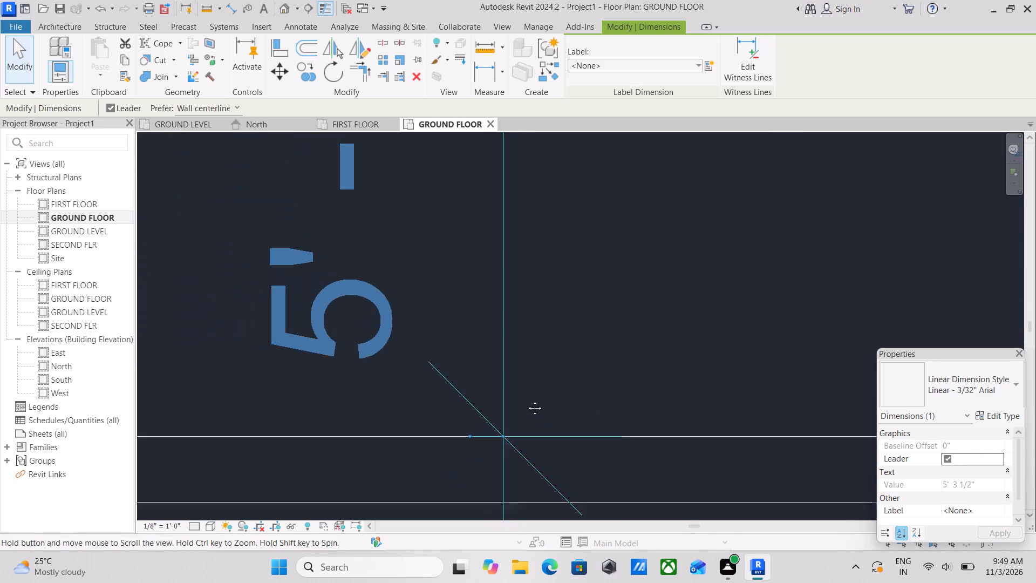
pyautogui.moveTo(527, 400); pyautogui.dragTo(501, 582, button='middle')
pyautogui.scroll(-8, 542, 406)
pyautogui.moveTo(538, 419); pyautogui.dragTo(526, 548, button='middle')
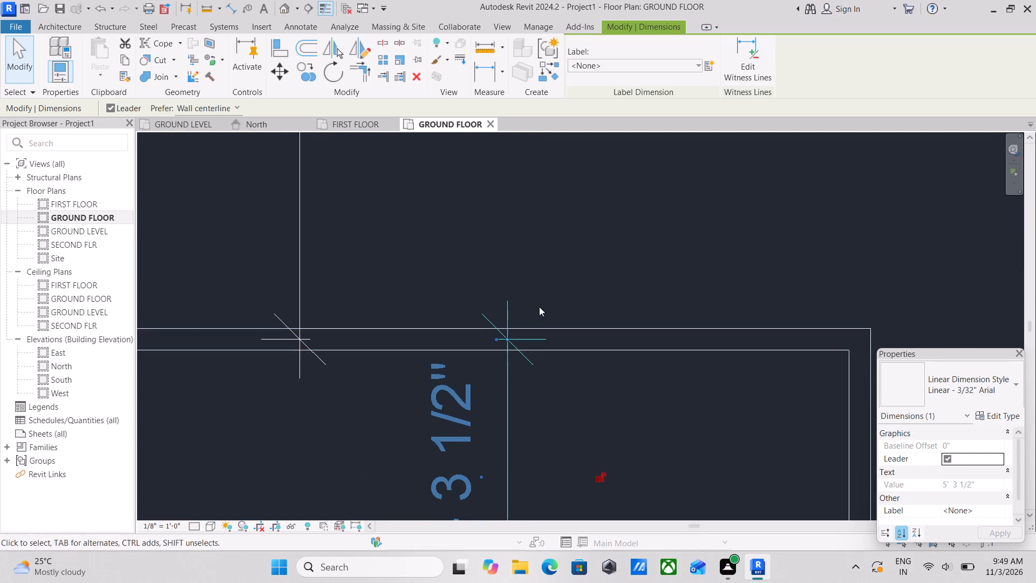
pyautogui.scroll(14, 531, 319)
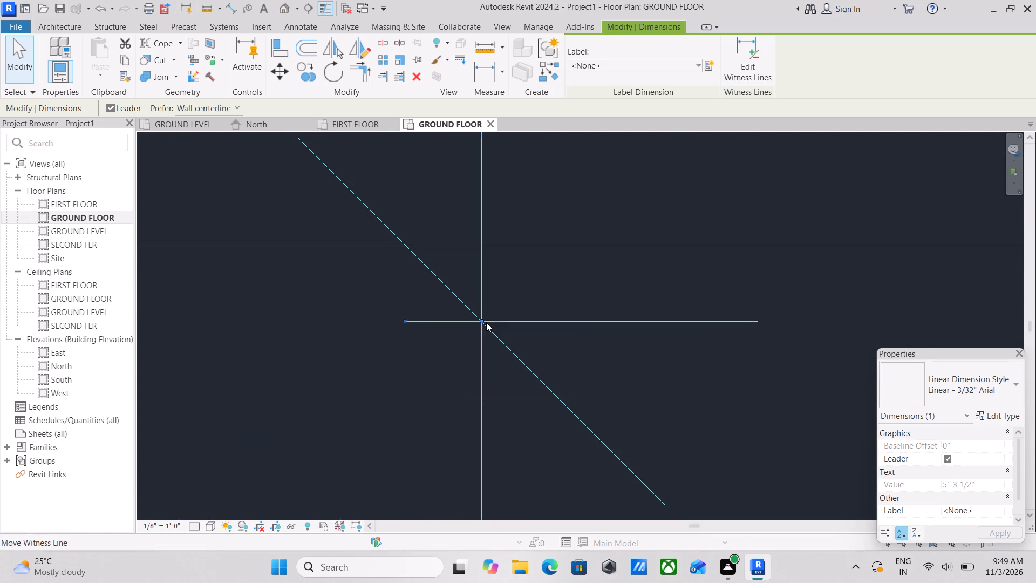
pyautogui.click(482, 320)
# Set the clear distance between the narrow room's upper and lower walls to 6' by repositioning the upper wall.
pyautogui.scroll(-7, 626, 508)
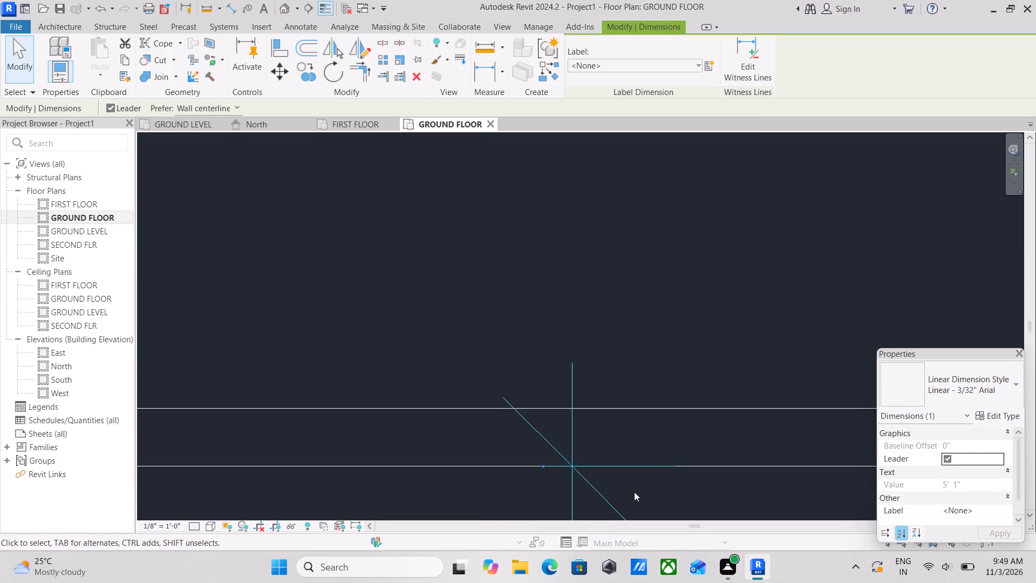
pyautogui.scroll(-4, 654, 467)
pyautogui.moveTo(645, 463); pyautogui.dragTo(558, 272, button='middle')
pyautogui.scroll(-8, 585, 326)
pyautogui.moveTo(603, 336); pyautogui.dragTo(575, 262, button='middle')
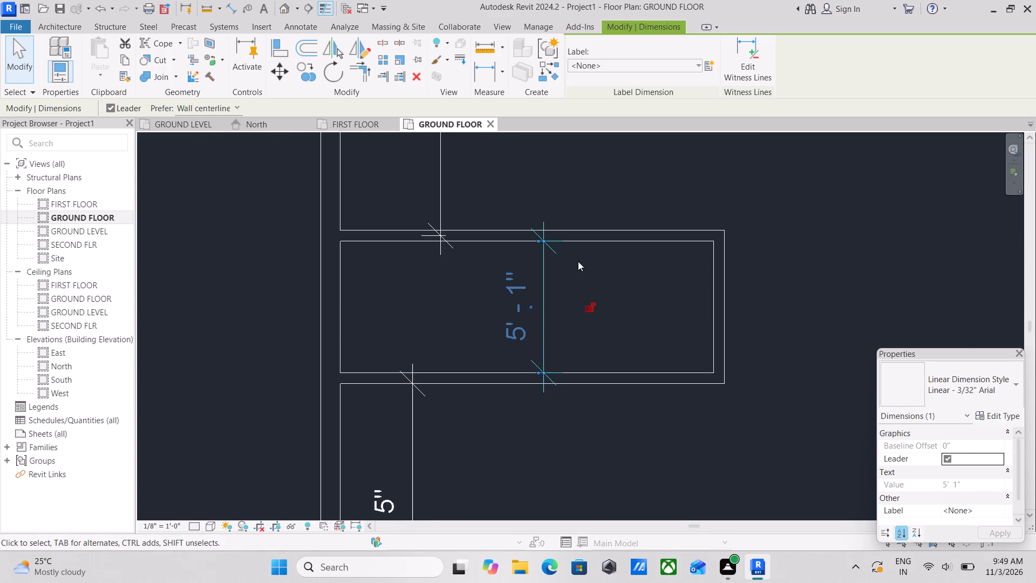
pyautogui.click(633, 234)
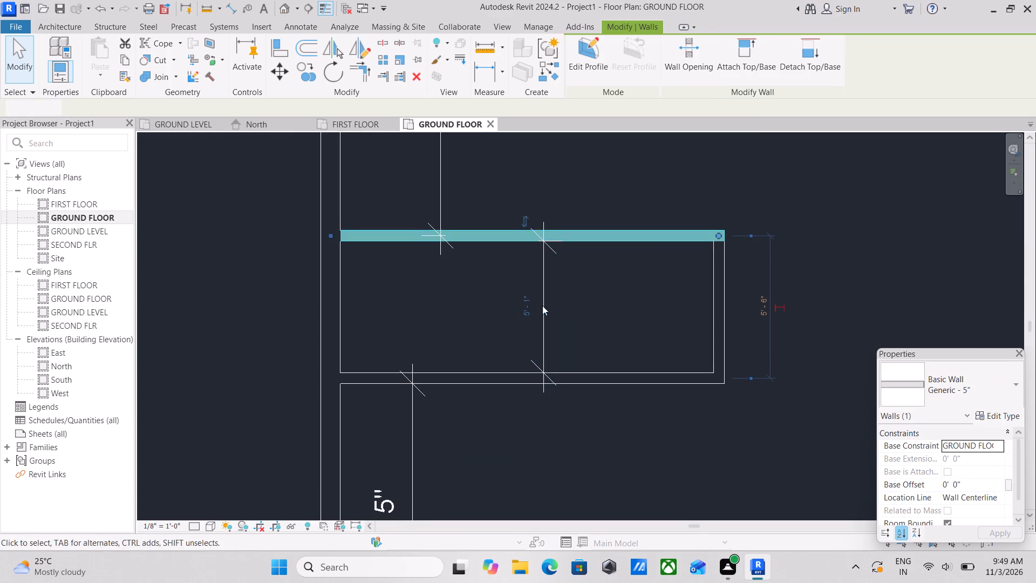
pyautogui.click(522, 308)
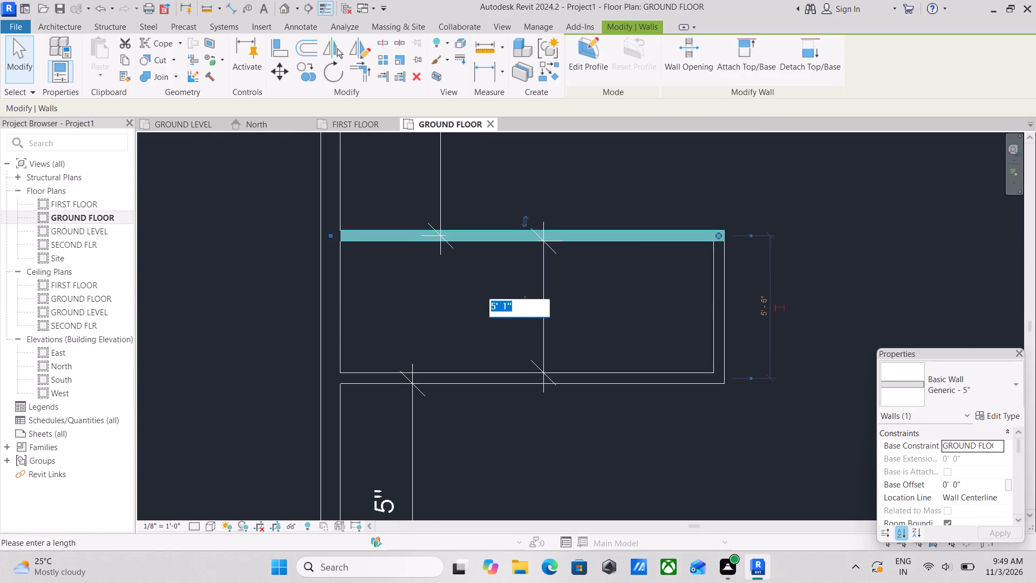
pyautogui.write("6'")
pyautogui.press('Return')
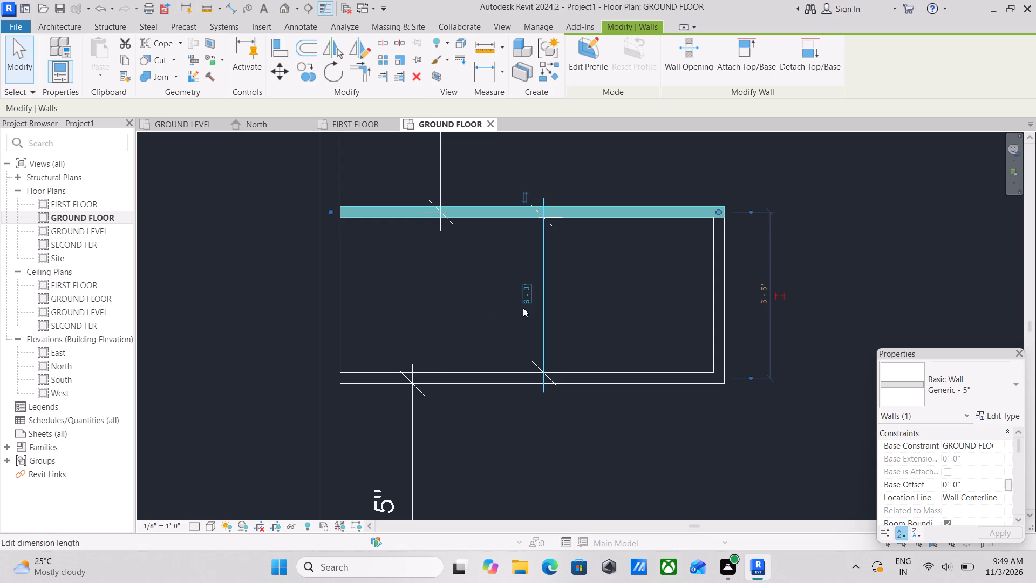
pyautogui.scroll(-4, 523, 308)
pyautogui.press('Escape')
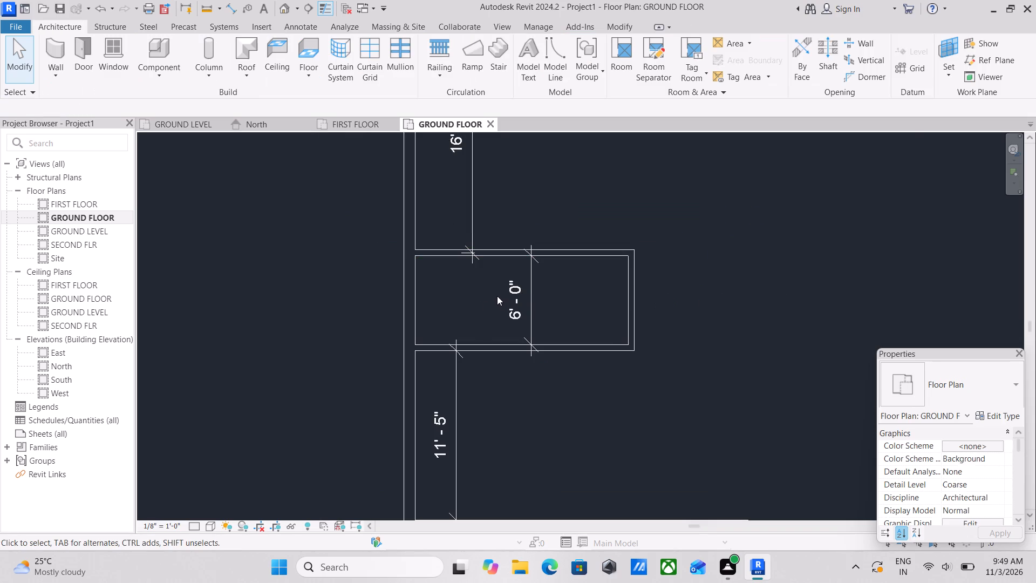
# Move the lower witness line of the dimension above the narrow room to the upper face of that room's upper wall.
pyautogui.scroll(-2, 497, 295)
pyautogui.moveTo(500, 305); pyautogui.dragTo(500, 493, button='middle')
pyautogui.scroll(-1, 531, 349)
pyautogui.moveTo(531, 349); pyautogui.dragTo(531, 332, button='middle')
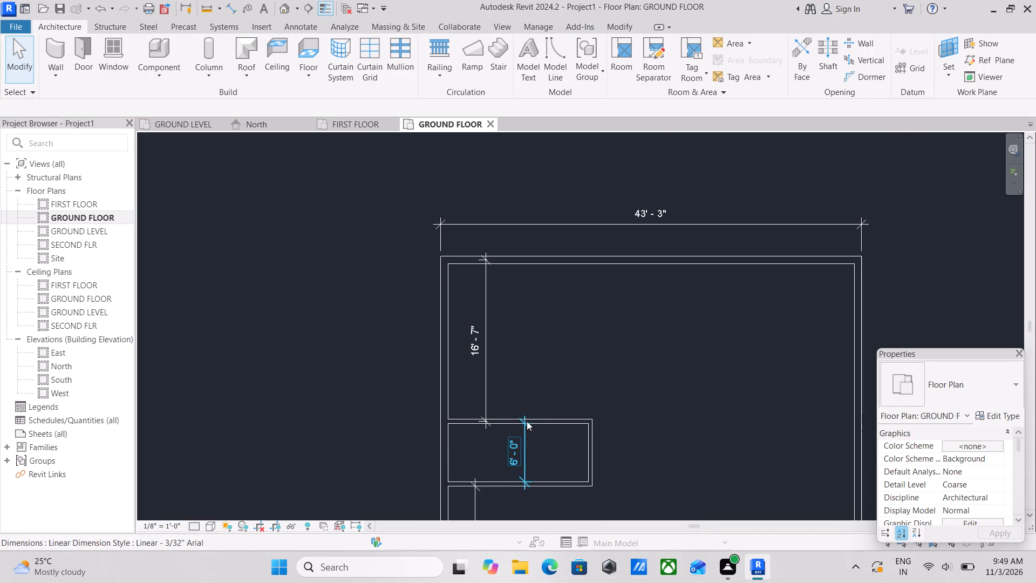
pyautogui.scroll(2, 526, 421)
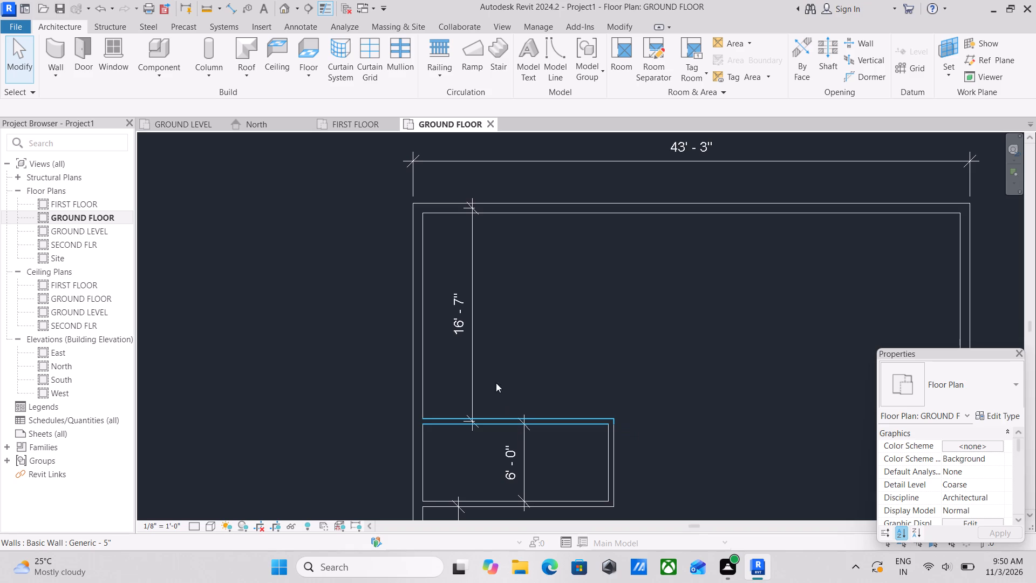
pyautogui.moveTo(521, 294); pyautogui.dragTo(517, 365, button='middle')
pyautogui.moveTo(516, 364); pyautogui.dragTo(516, 302, button='middle')
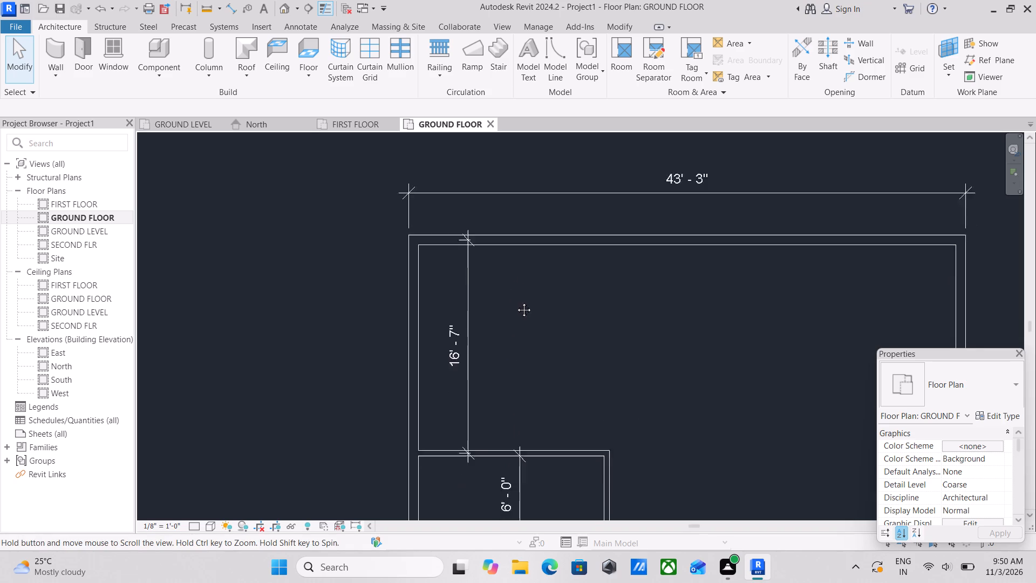
pyautogui.moveTo(516, 302); pyautogui.dragTo(524, 265, button='middle')
pyautogui.scroll(13, 477, 396)
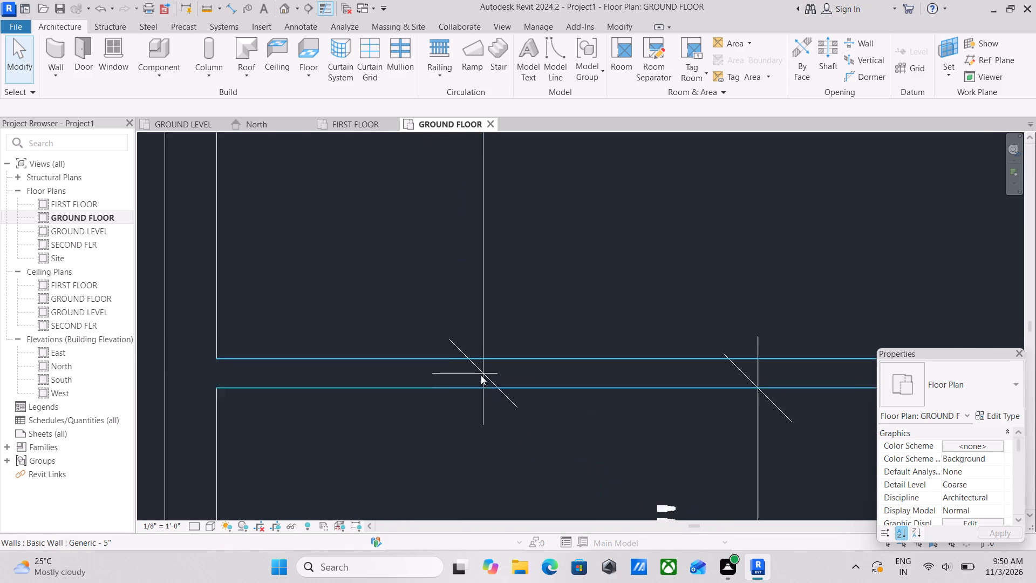
pyautogui.scroll(9, 481, 375)
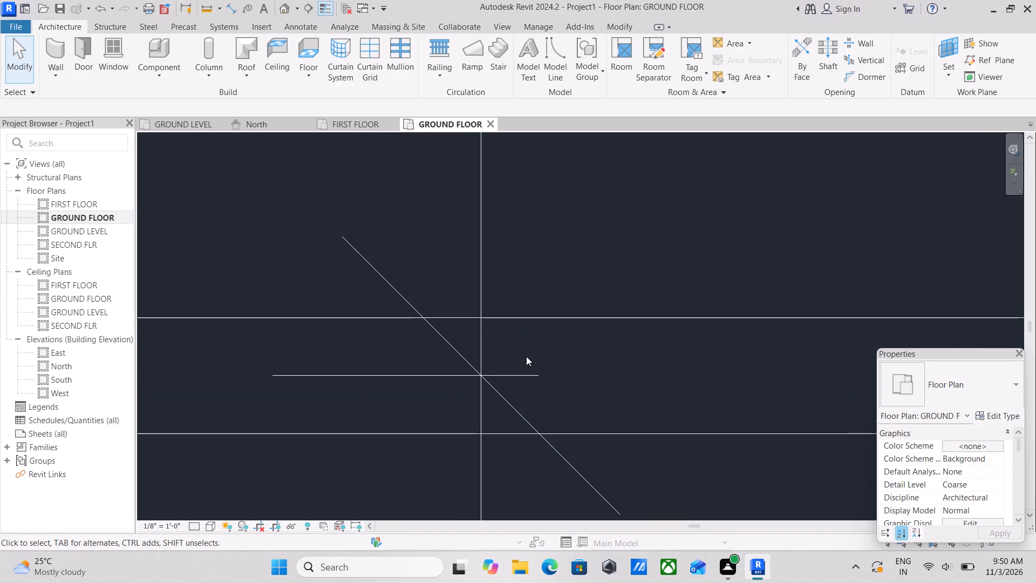
pyautogui.scroll(-3, 493, 437)
pyautogui.moveTo(489, 339); pyautogui.dragTo(493, 279, button='middle')
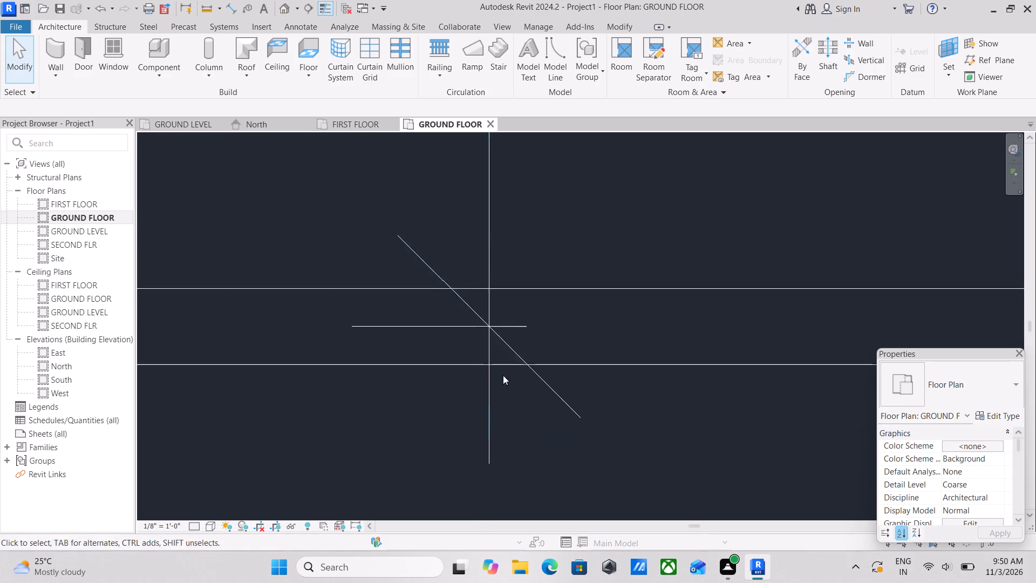
pyautogui.click(491, 420)
pyautogui.scroll(7, 505, 334)
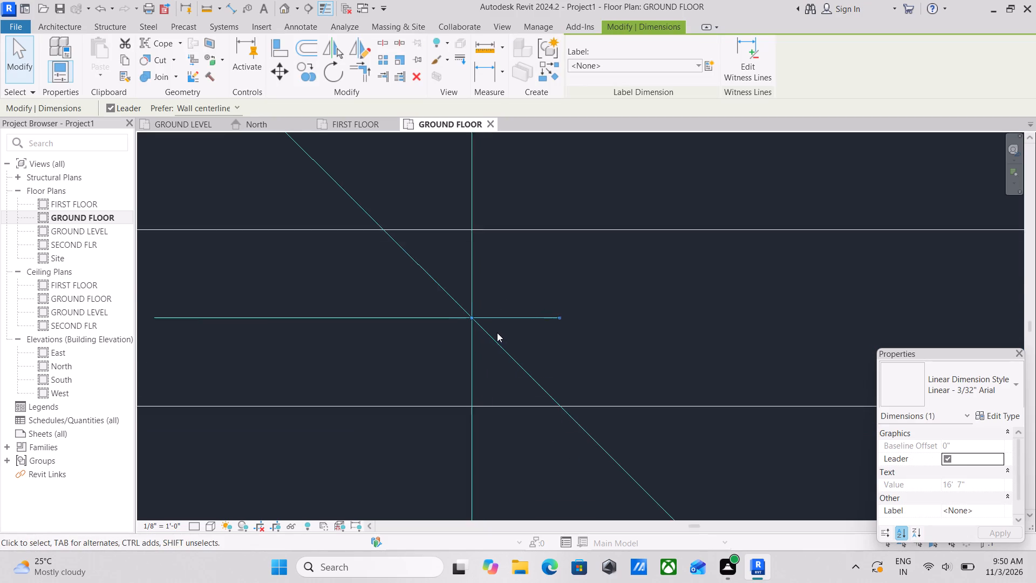
pyautogui.click(469, 315)
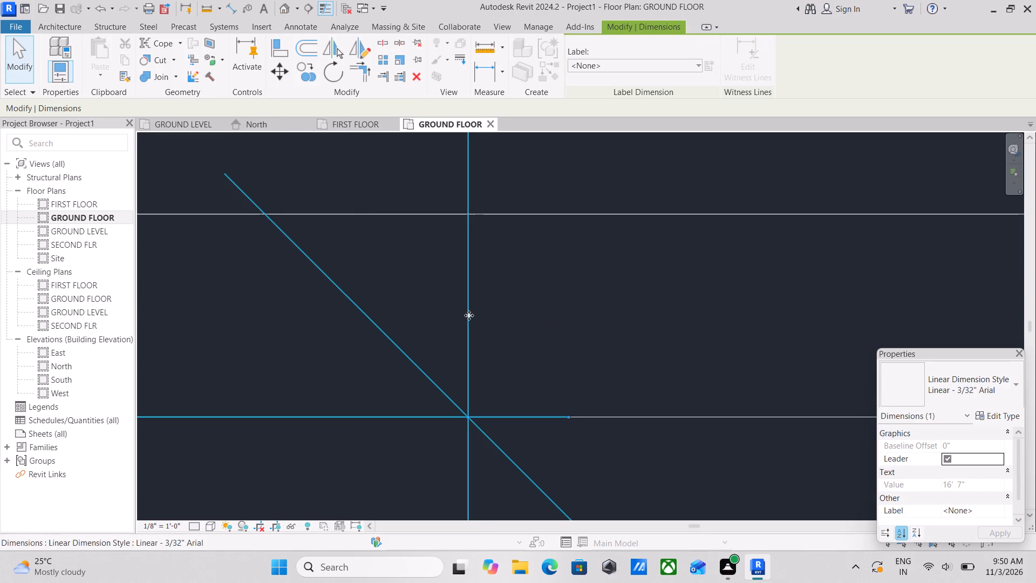
pyautogui.click(468, 415)
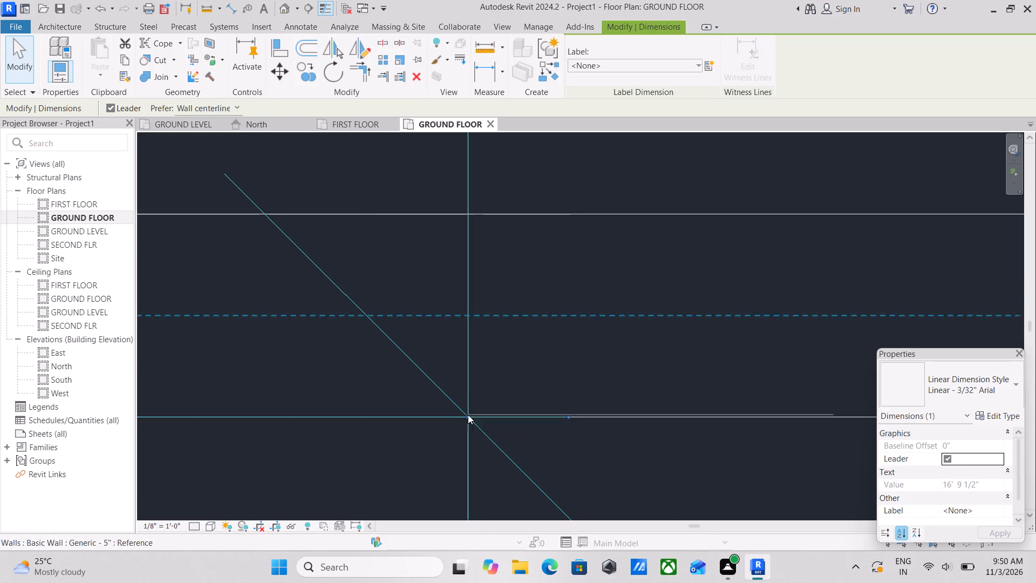
pyautogui.scroll(-10, 522, 374)
pyautogui.scroll(-6, 433, 324)
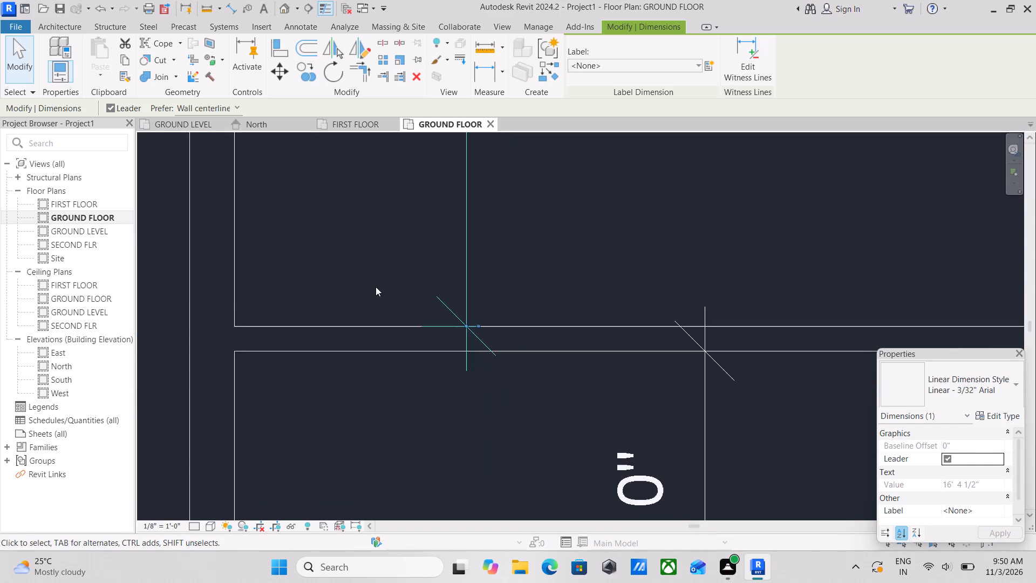
# Move the upper witness line of the dimension above the narrow room to the inner face of the upper outer wall.
pyautogui.scroll(-2, 376, 287)
pyautogui.moveTo(374, 289); pyautogui.dragTo(379, 570, button='middle')
pyautogui.scroll(-3, 519, 340)
pyautogui.moveTo(513, 398); pyautogui.dragTo(503, 559, button='middle')
pyautogui.moveTo(544, 388); pyautogui.dragTo(543, 468, button='middle')
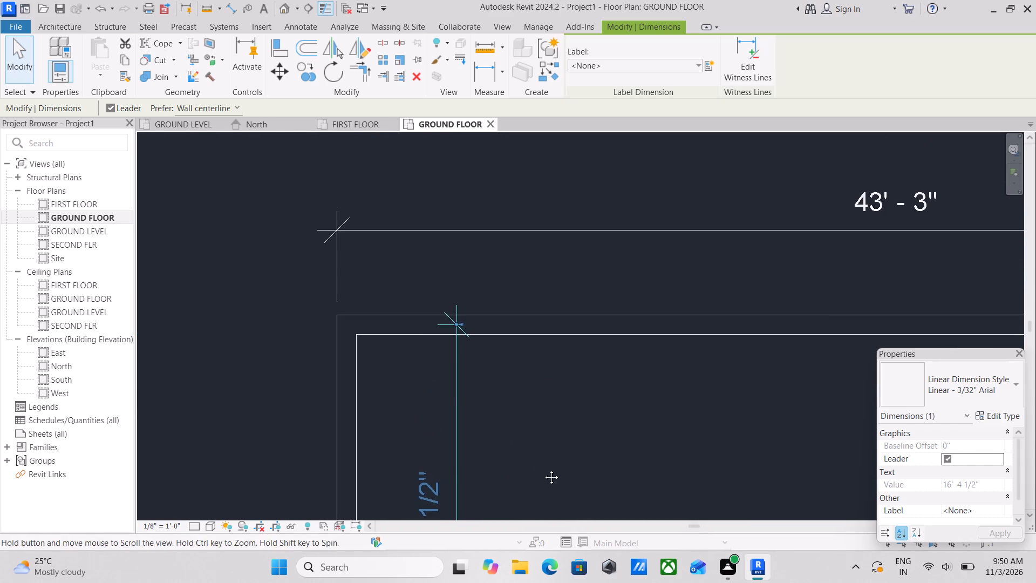
pyautogui.scroll(5, 478, 344)
pyautogui.scroll(17, 449, 303)
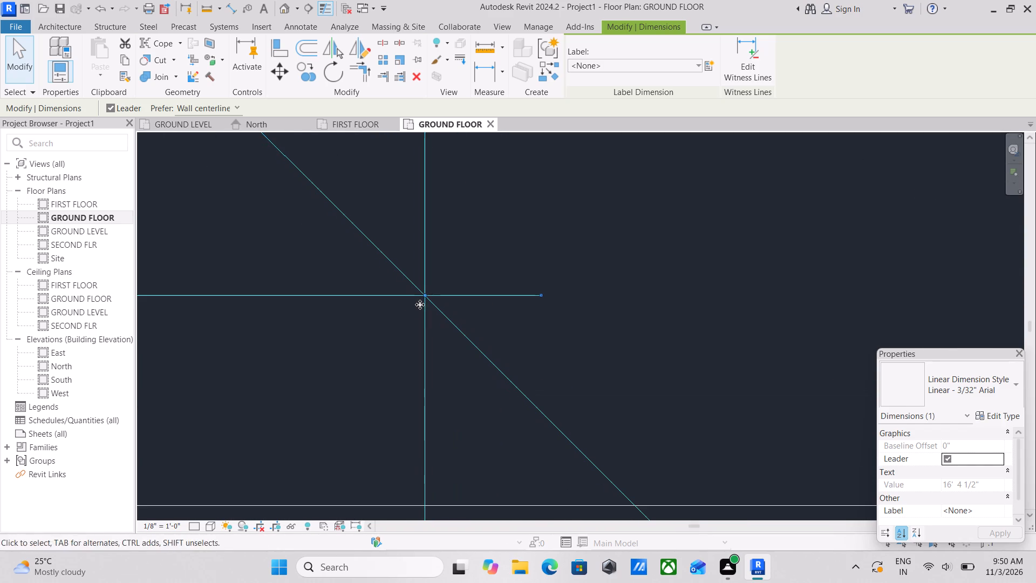
pyautogui.click(425, 294)
pyautogui.scroll(-7, 464, 281)
pyautogui.moveTo(463, 289); pyautogui.dragTo(456, 387, button='middle')
pyautogui.scroll(4, 476, 310)
pyautogui.scroll(2, 434, 300)
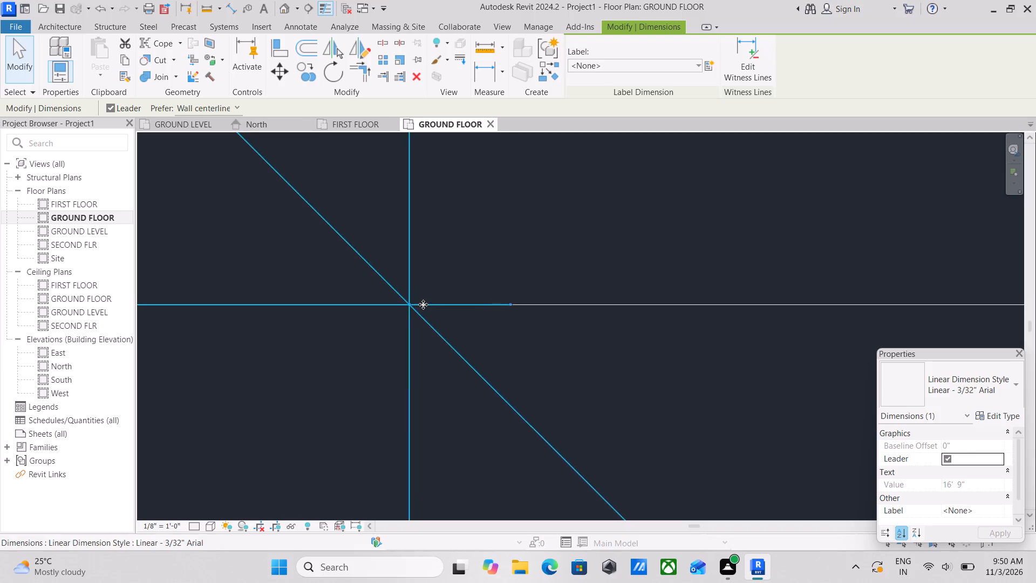
pyautogui.scroll(2, 423, 304)
pyautogui.click(402, 303)
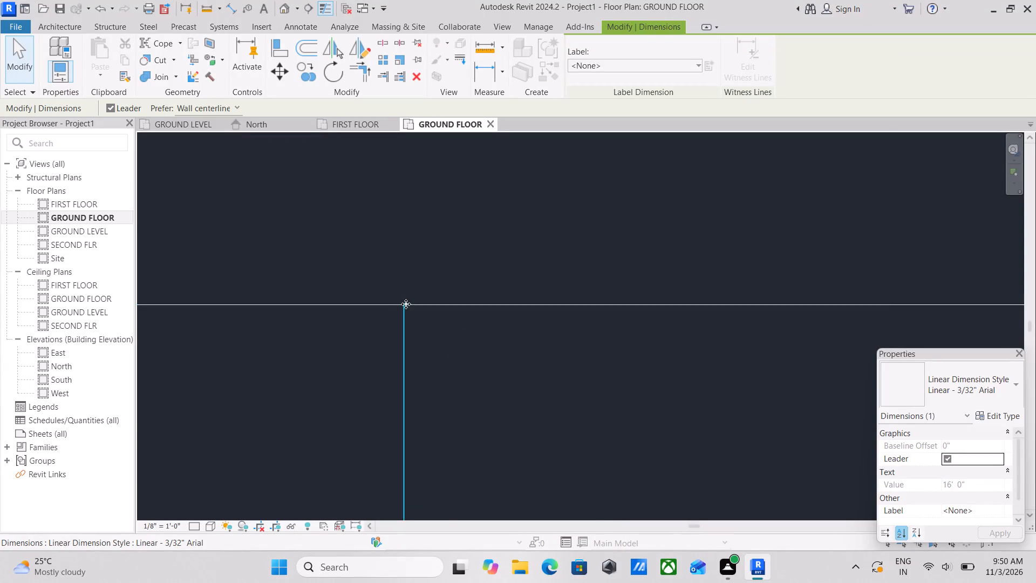
pyautogui.scroll(-12, 509, 360)
pyautogui.moveTo(564, 361); pyautogui.dragTo(555, 221, button='middle')
pyautogui.scroll(1, 557, 220)
pyautogui.scroll(-10, 606, 296)
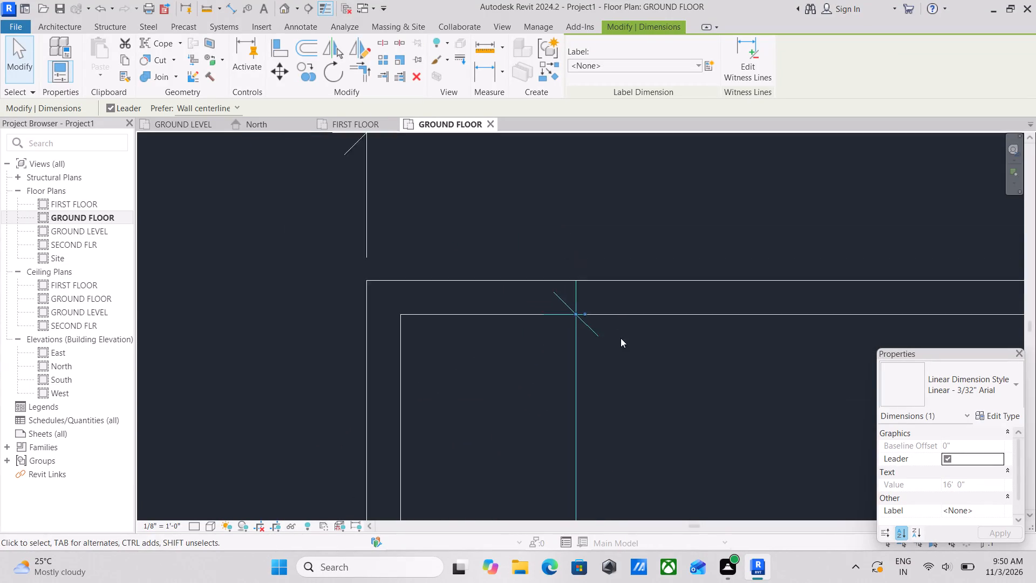
# Set the clear distance between the upper outer wall and the narrow room's upper wall to 10' by repositioning the outer wall.
pyautogui.scroll(-6, 621, 338)
pyautogui.moveTo(627, 329); pyautogui.dragTo(608, 264, button='middle')
pyautogui.scroll(-3, 644, 379)
pyautogui.moveTo(632, 364); pyautogui.dragTo(625, 339, button='middle')
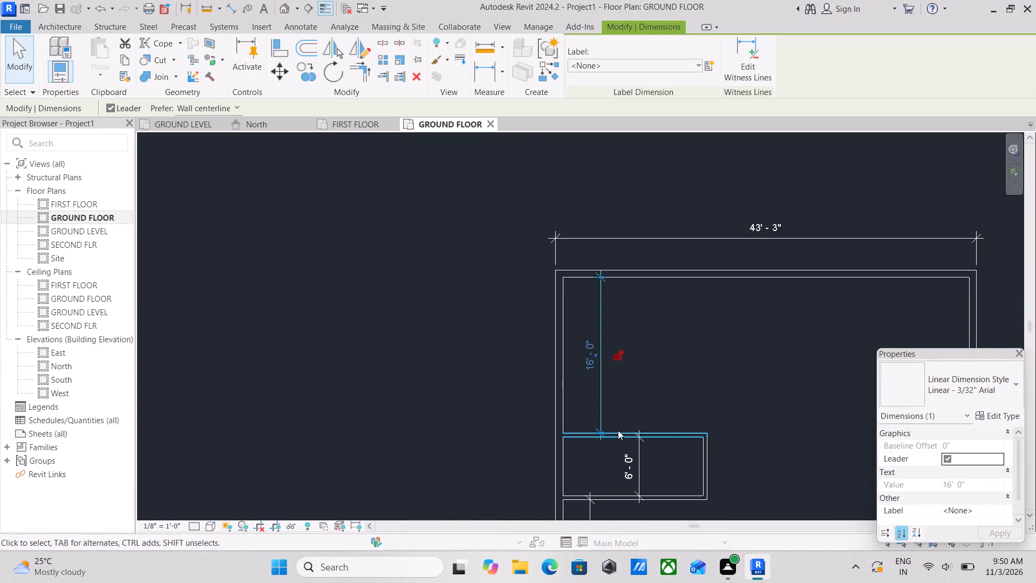
pyautogui.scroll(3, 605, 430)
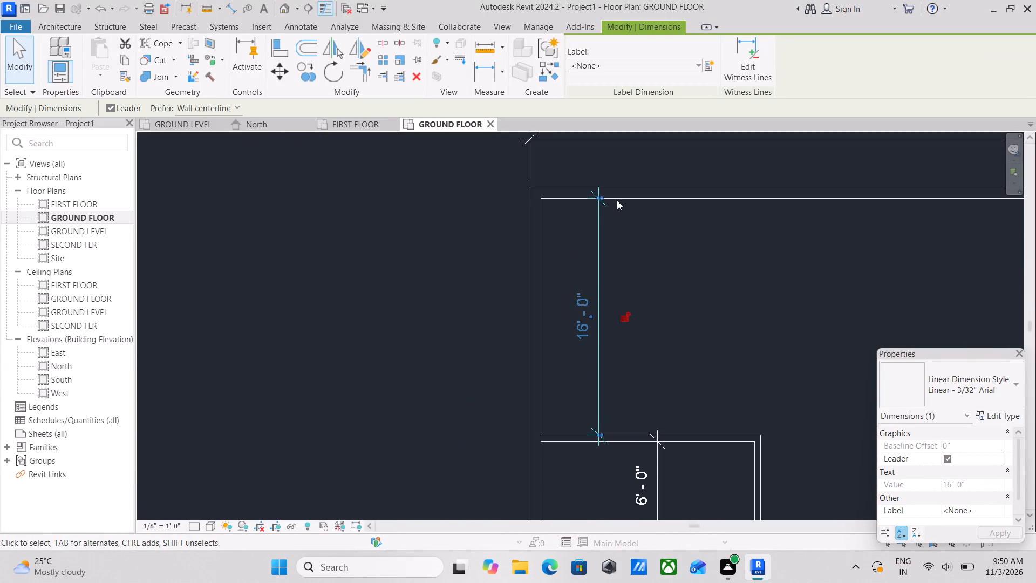
pyautogui.click(619, 196)
pyautogui.click(590, 314)
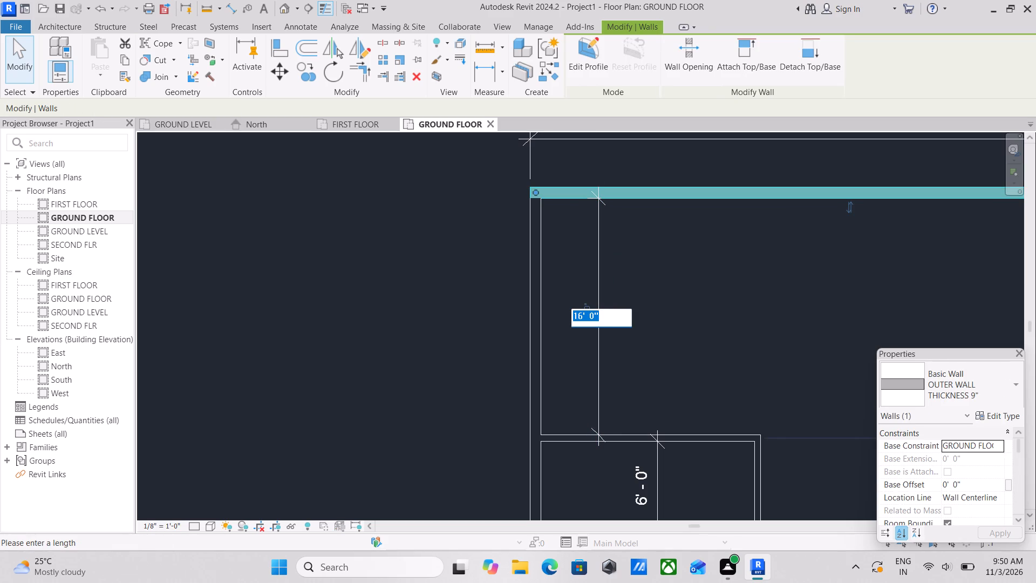
pyautogui.write("10'")
pyautogui.press('Return')
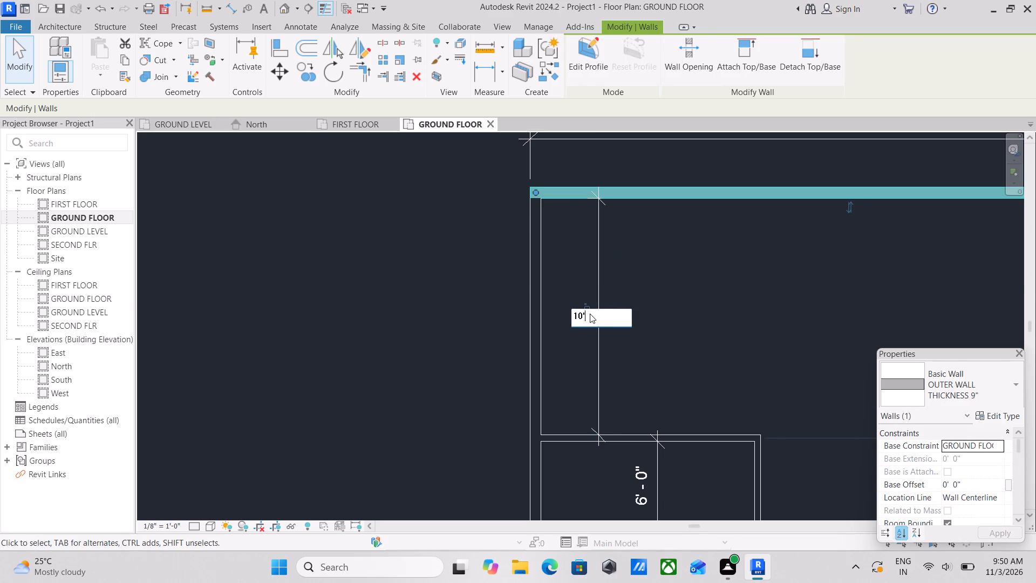
pyautogui.scroll(-4, 622, 314)
pyautogui.moveTo(612, 306); pyautogui.dragTo(443, 199, button='middle')
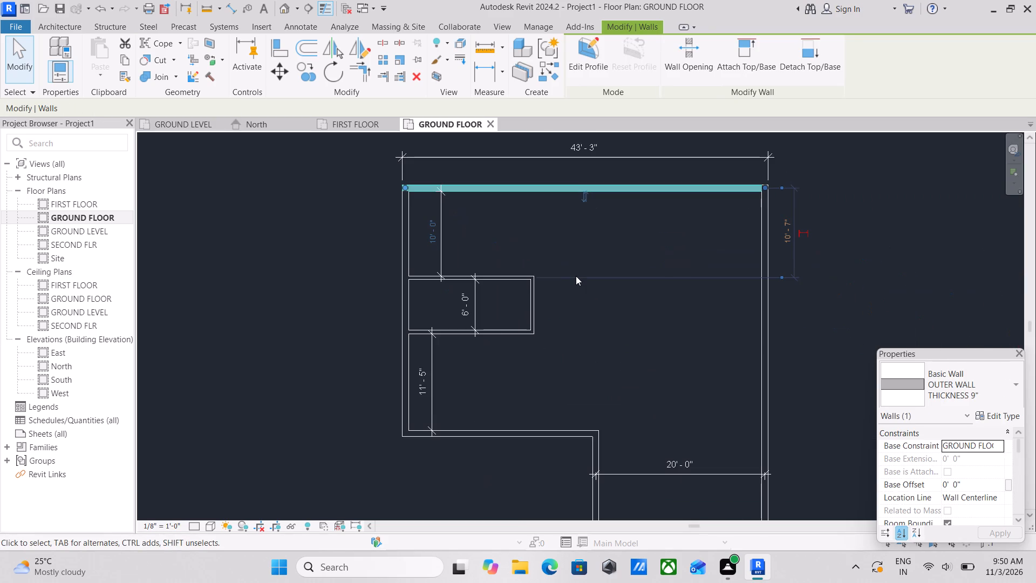
pyautogui.press('Escape')
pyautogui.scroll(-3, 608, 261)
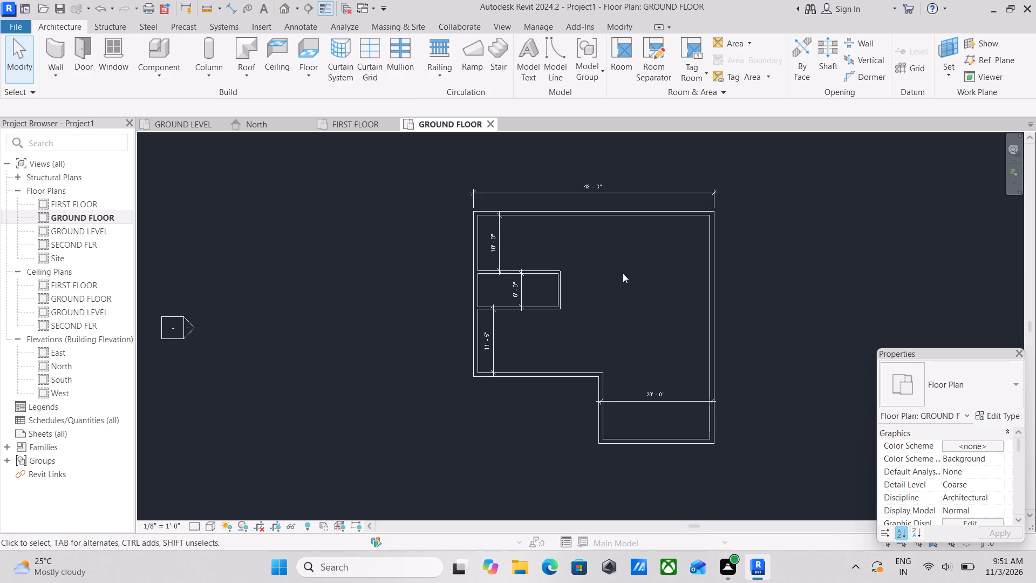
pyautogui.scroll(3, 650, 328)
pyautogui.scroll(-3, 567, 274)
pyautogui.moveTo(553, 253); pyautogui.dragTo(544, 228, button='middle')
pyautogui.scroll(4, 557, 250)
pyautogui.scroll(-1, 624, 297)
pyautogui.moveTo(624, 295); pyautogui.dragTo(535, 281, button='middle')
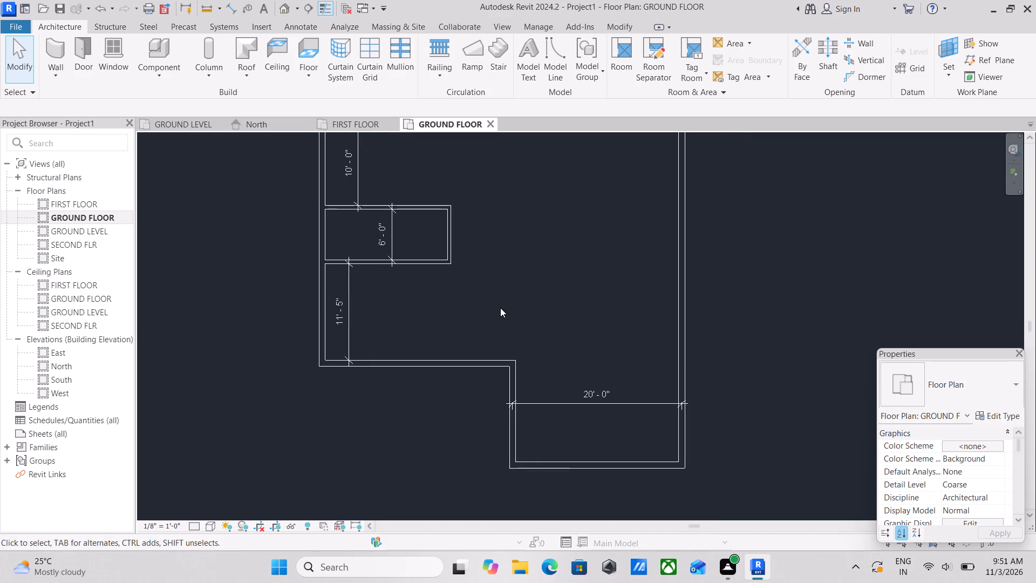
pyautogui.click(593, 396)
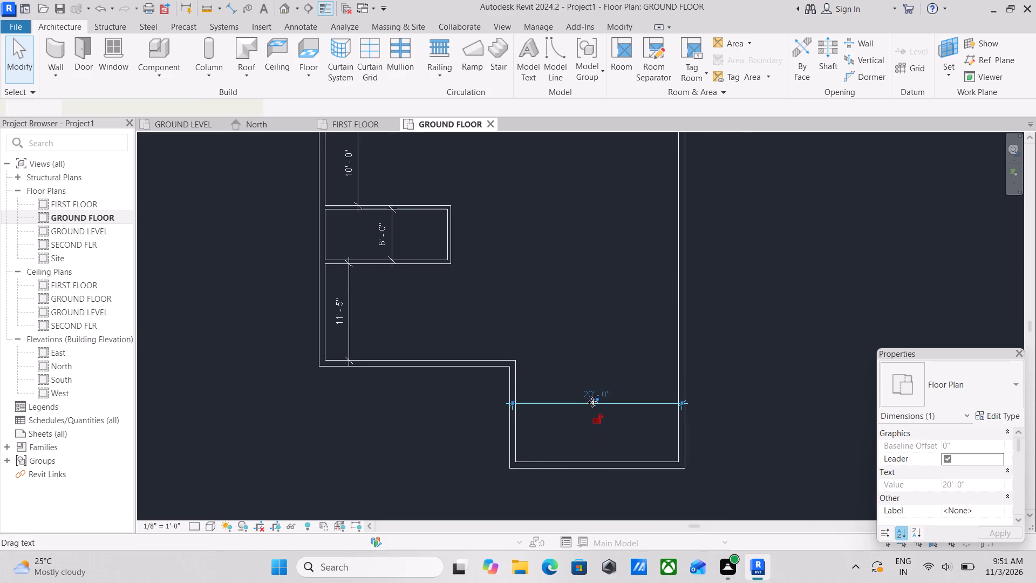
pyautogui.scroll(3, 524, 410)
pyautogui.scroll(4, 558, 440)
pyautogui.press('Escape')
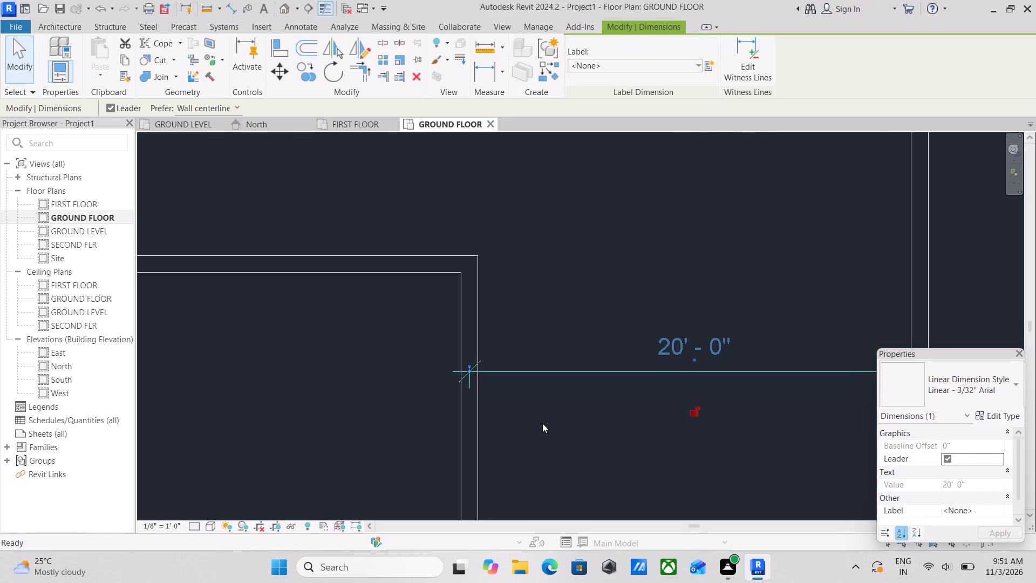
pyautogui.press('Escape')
# Move the left witness line of the lower projecting room's width dimension to the inner face of its left wall.
pyautogui.scroll(-4, 536, 415)
pyautogui.moveTo(541, 420); pyautogui.dragTo(589, 447, button='middle')
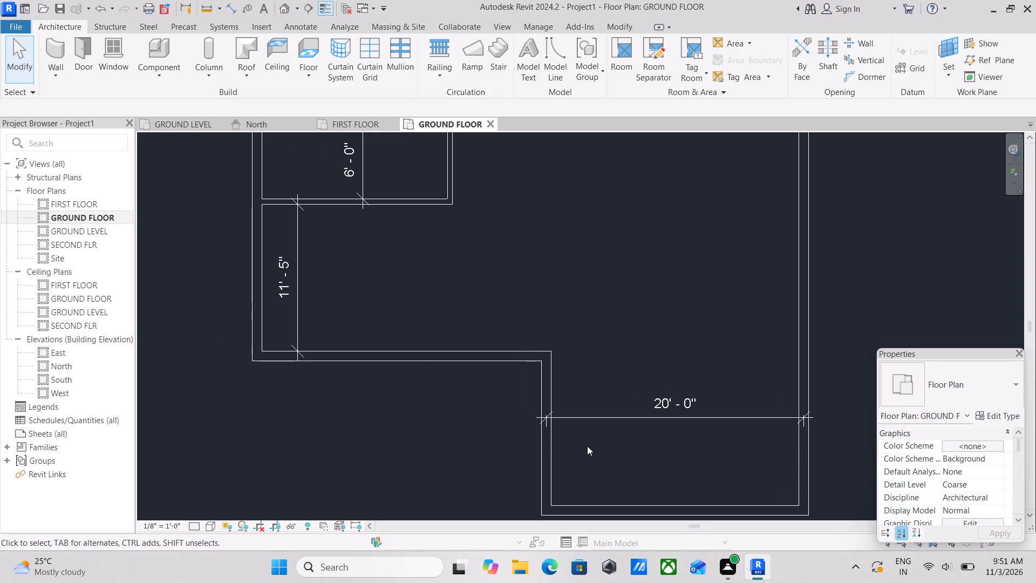
pyautogui.scroll(3, 587, 446)
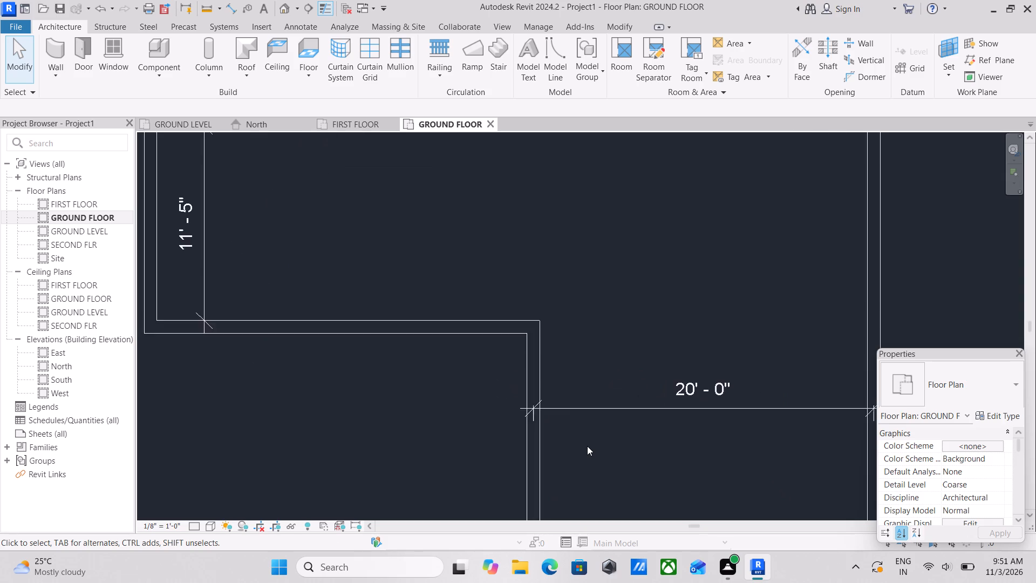
pyautogui.scroll(4, 548, 428)
pyautogui.scroll(3, 513, 401)
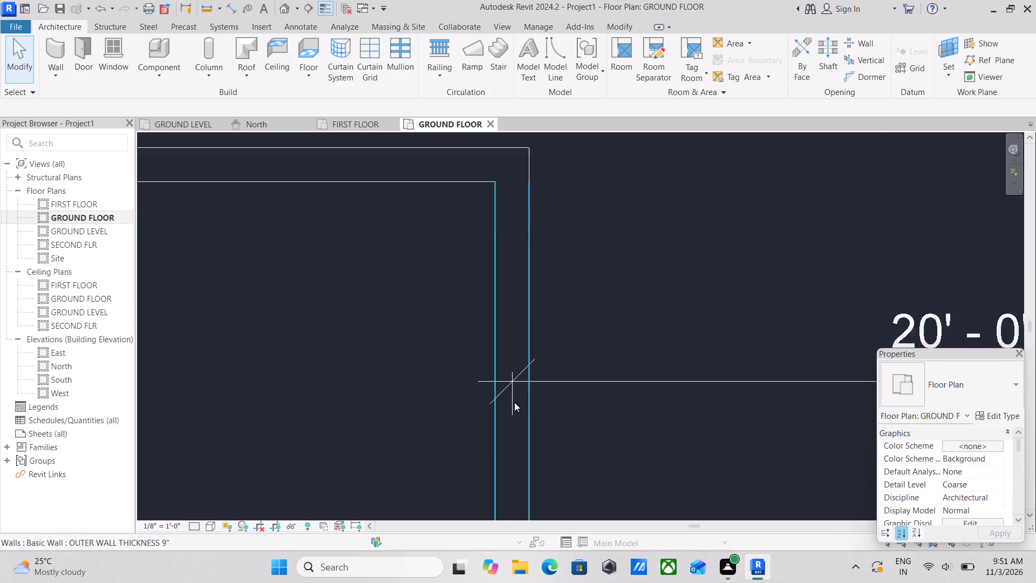
pyautogui.scroll(1, 514, 402)
pyautogui.click(637, 373)
pyautogui.scroll(4, 490, 405)
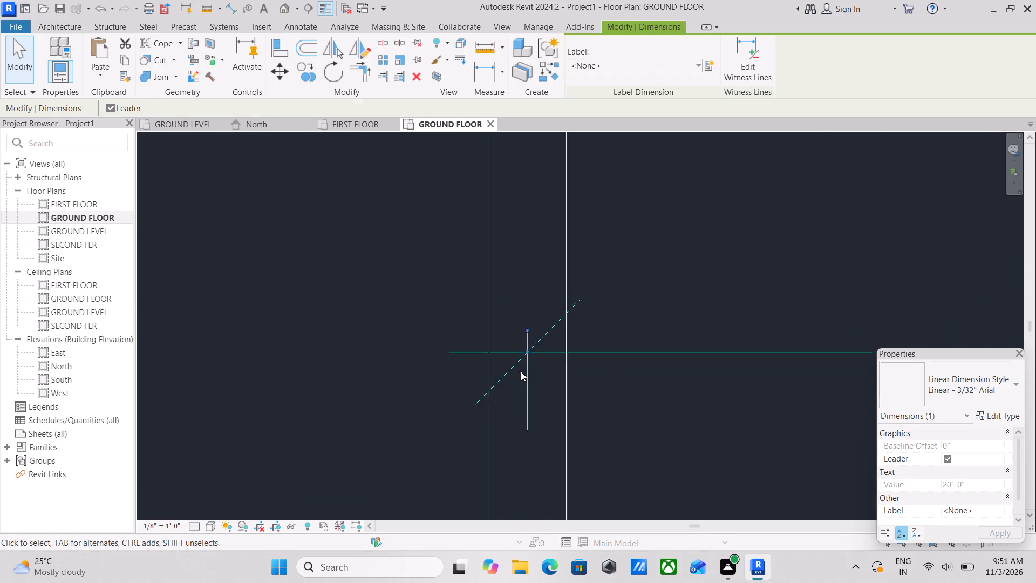
pyautogui.scroll(6, 521, 371)
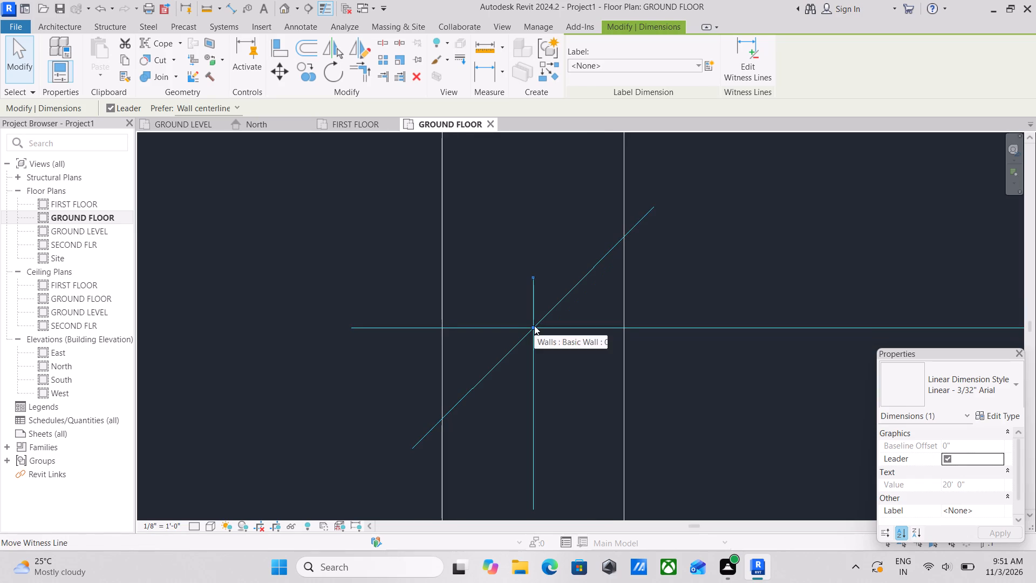
pyautogui.click(534, 325)
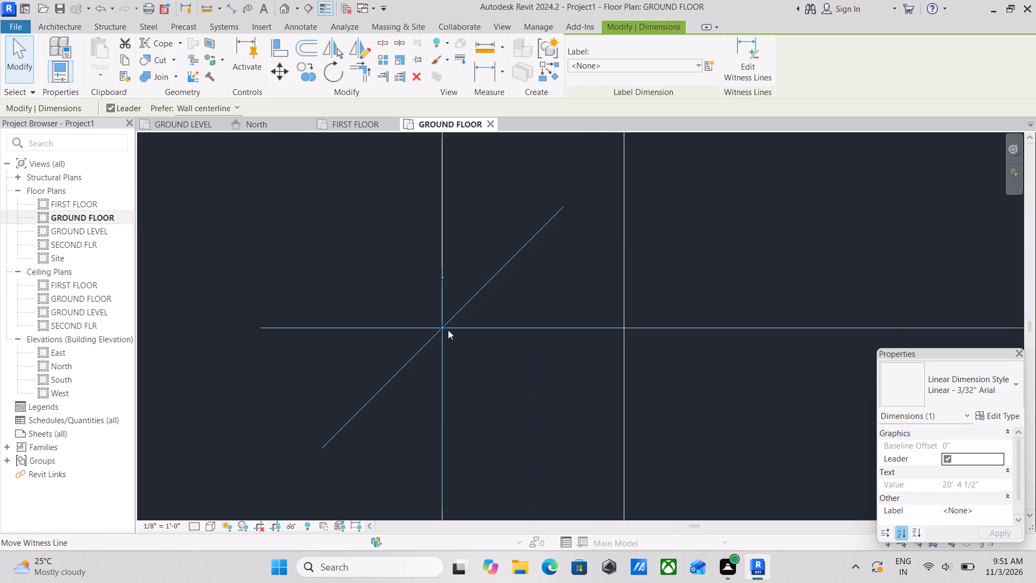
pyautogui.click(447, 329)
# Move the right witness line of the lower projecting room's width dimension to the inner face of the right outer wall.
pyautogui.scroll(-9, 726, 367)
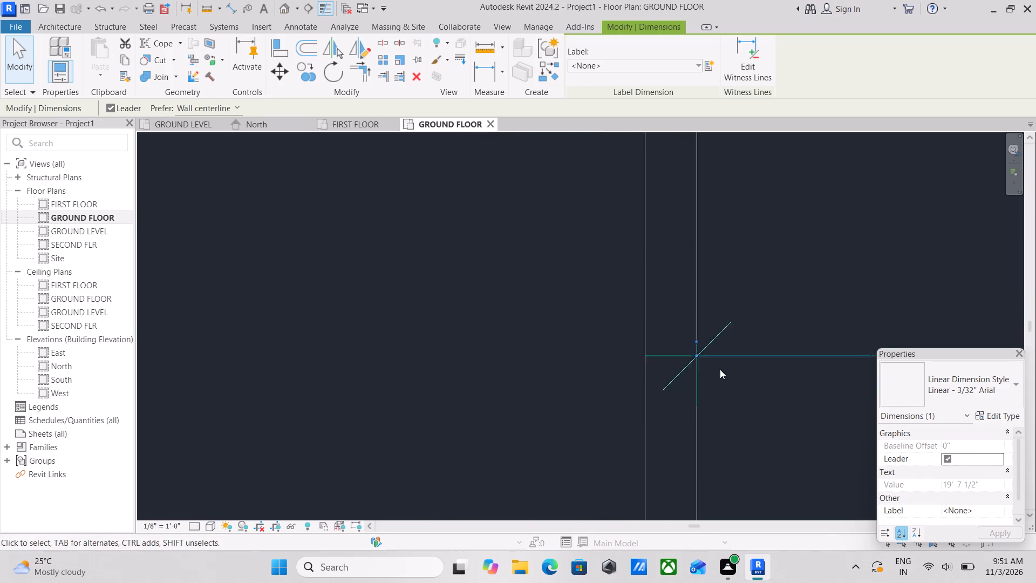
pyautogui.moveTo(717, 369); pyautogui.dragTo(280, 324, button='middle')
pyautogui.scroll(-1, 380, 343)
pyautogui.scroll(-3, 581, 344)
pyautogui.moveTo(530, 346); pyautogui.dragTo(313, 342, button='middle')
pyautogui.scroll(-1, 618, 367)
pyautogui.moveTo(595, 365); pyautogui.dragTo(387, 363, button='middle')
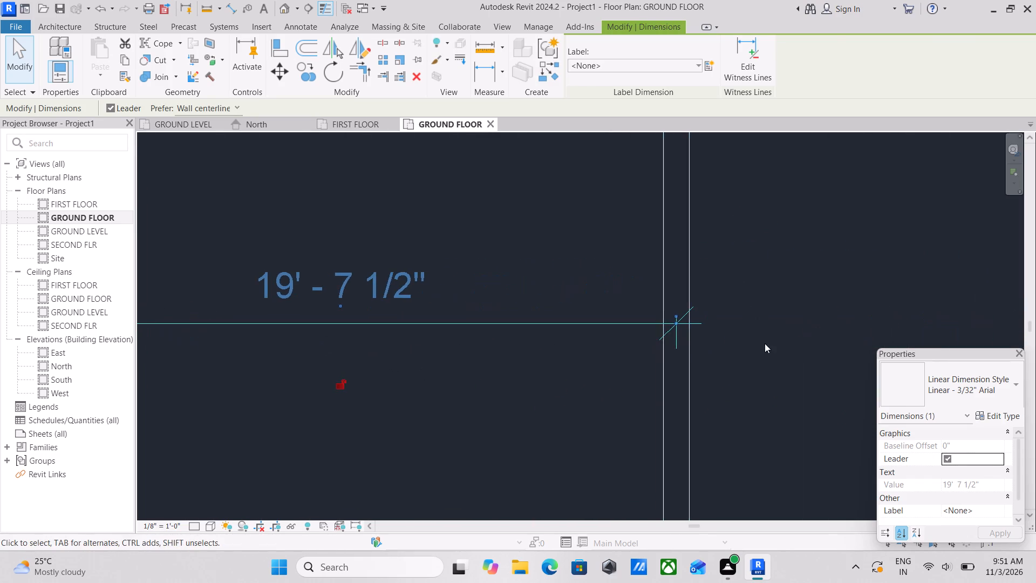
pyautogui.scroll(3, 761, 341)
pyautogui.scroll(8, 669, 311)
pyautogui.scroll(4, 611, 325)
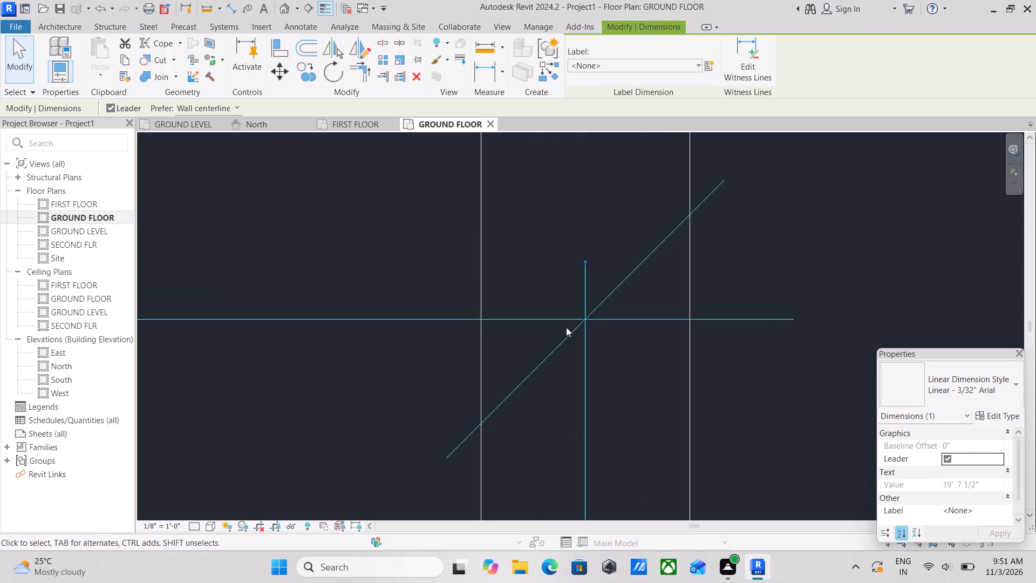
pyautogui.click(585, 318)
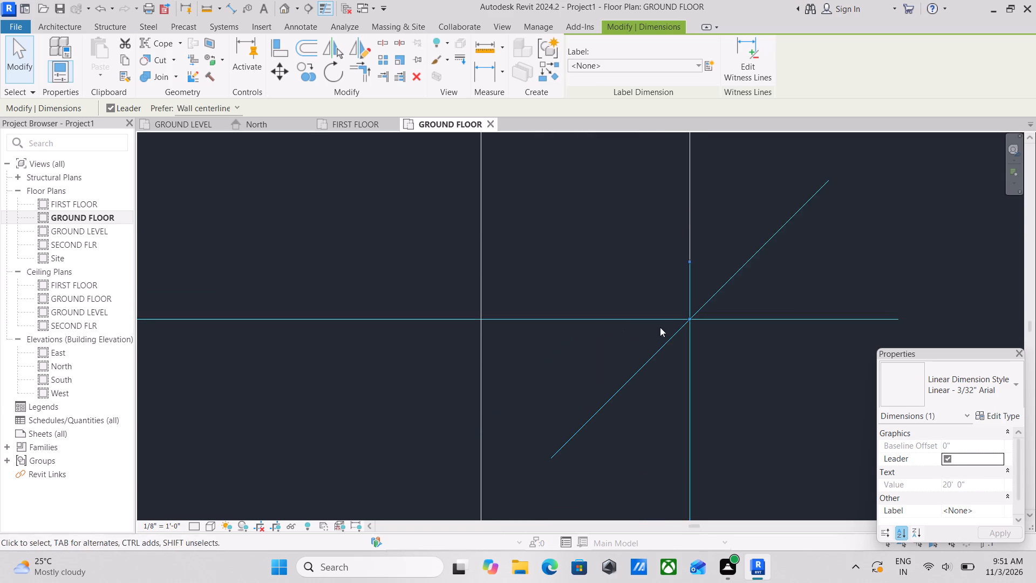
pyautogui.click(690, 320)
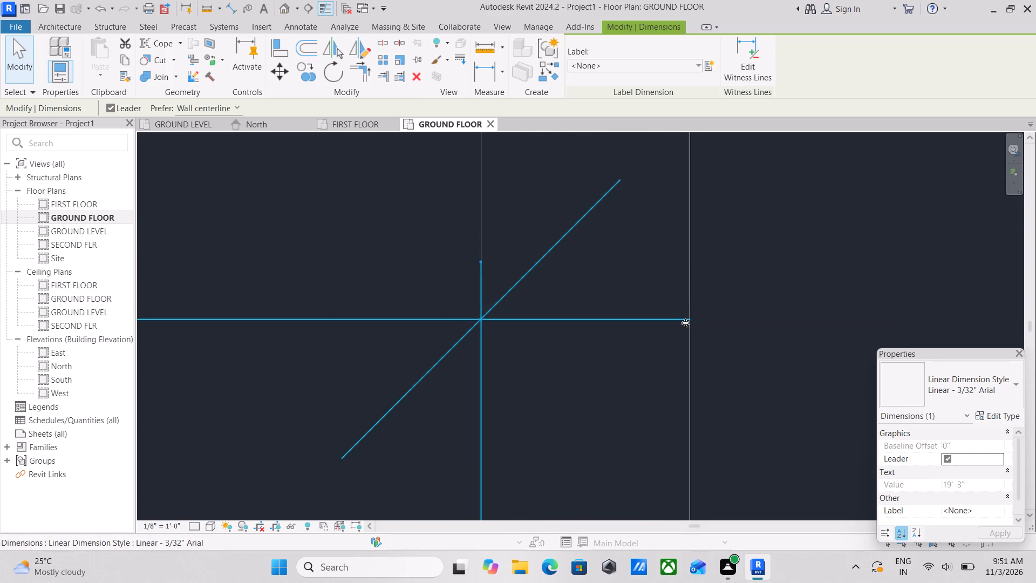
# Set the lower projecting room's clear width to 15' by repositioning the right outer wall.
pyautogui.scroll(-6, 438, 374)
pyautogui.scroll(-5, 588, 403)
pyautogui.scroll(-10, 733, 426)
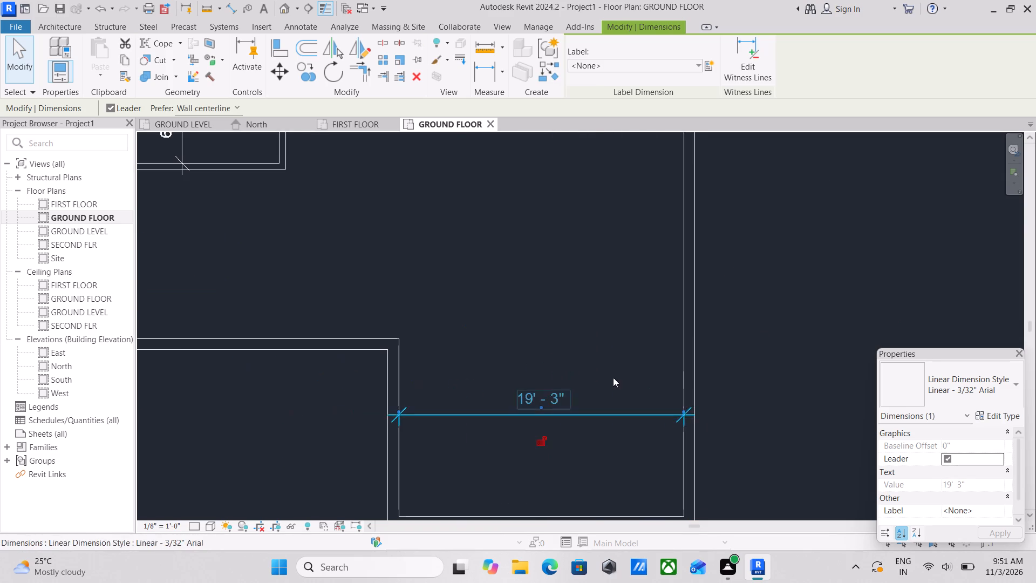
pyautogui.scroll(-2, 570, 349)
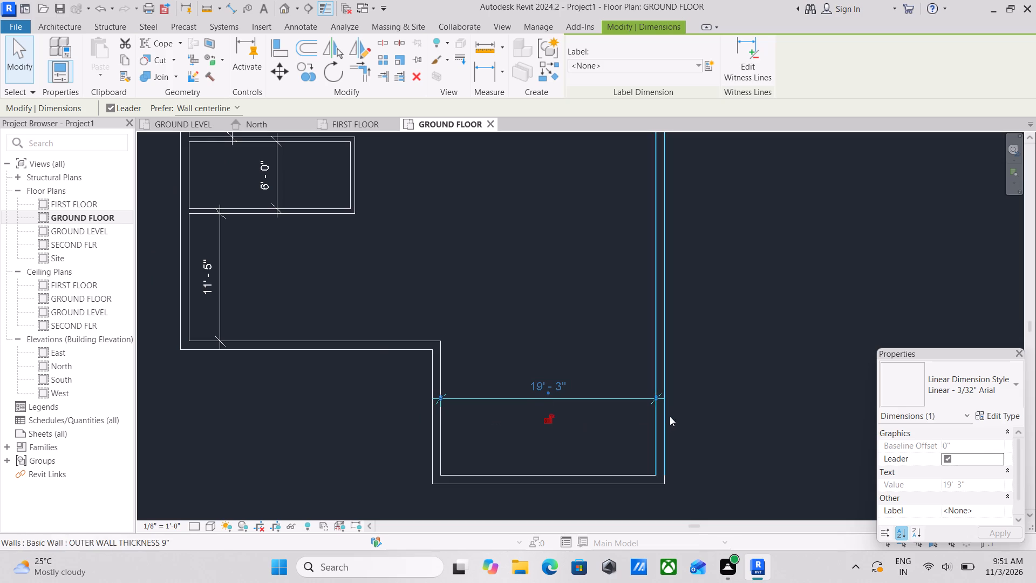
pyautogui.click(660, 416)
pyautogui.click(538, 382)
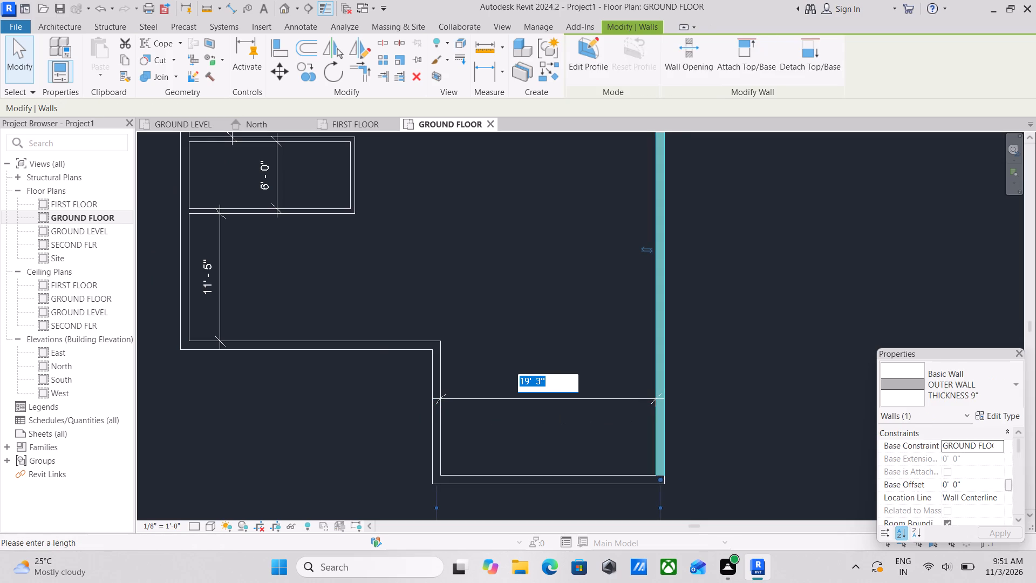
pyautogui.write("15'")
pyautogui.press('Return')
pyautogui.scroll(-4, 561, 384)
pyautogui.moveTo(530, 333); pyautogui.dragTo(530, 397, button='middle')
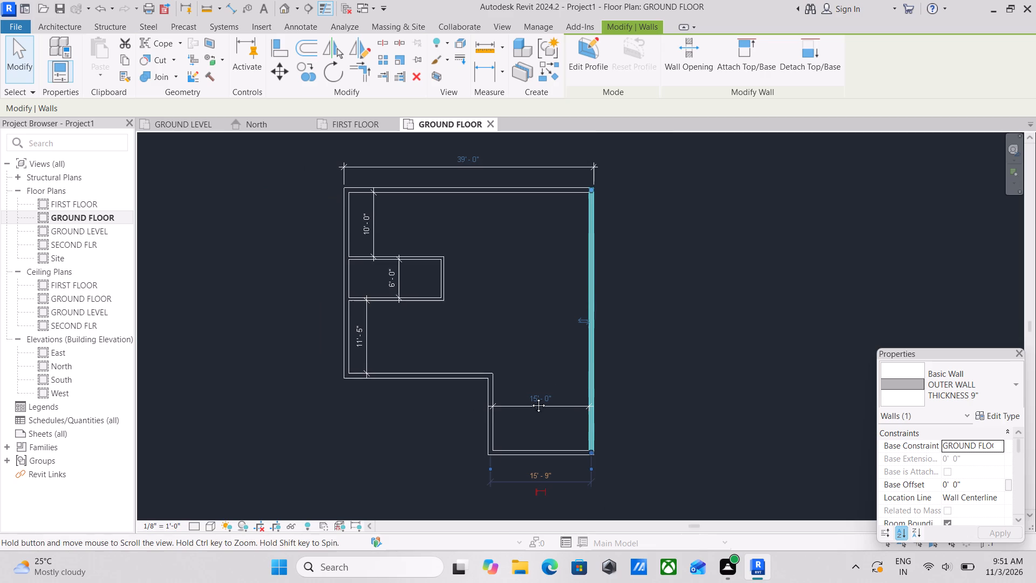
pyautogui.moveTo(530, 397); pyautogui.dragTo(532, 404, button='middle')
pyautogui.press('Escape')
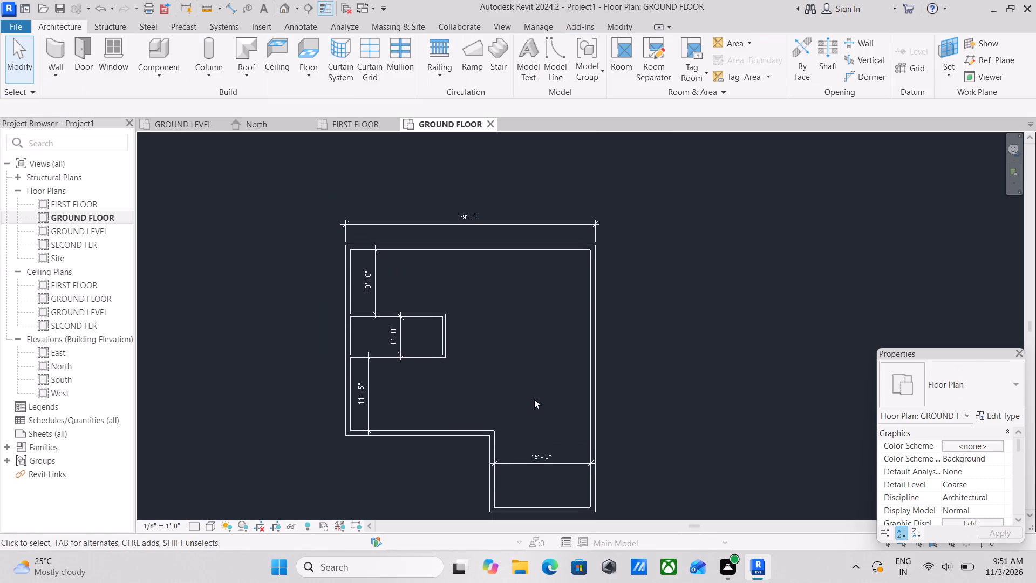
pyautogui.press('Escape')
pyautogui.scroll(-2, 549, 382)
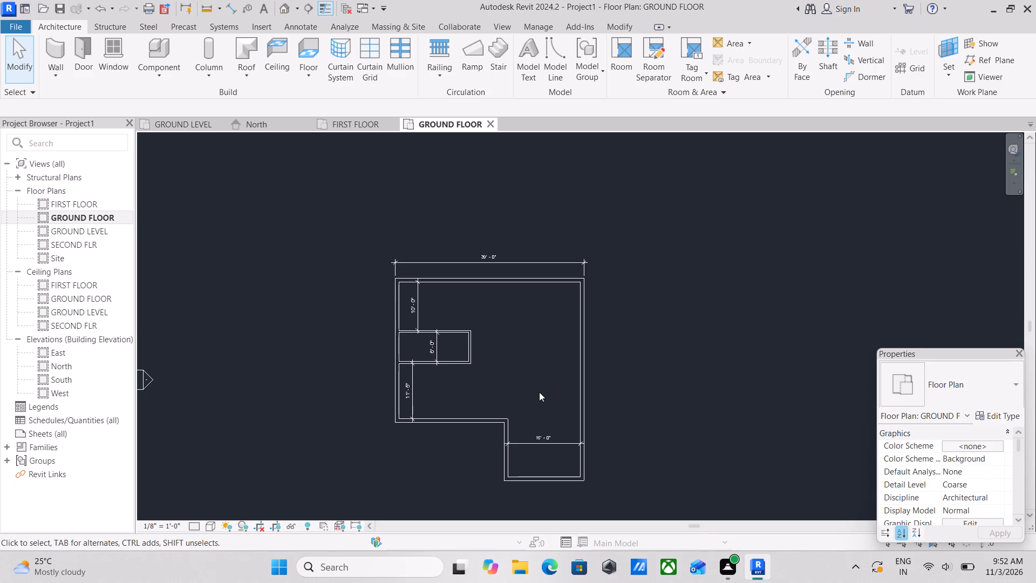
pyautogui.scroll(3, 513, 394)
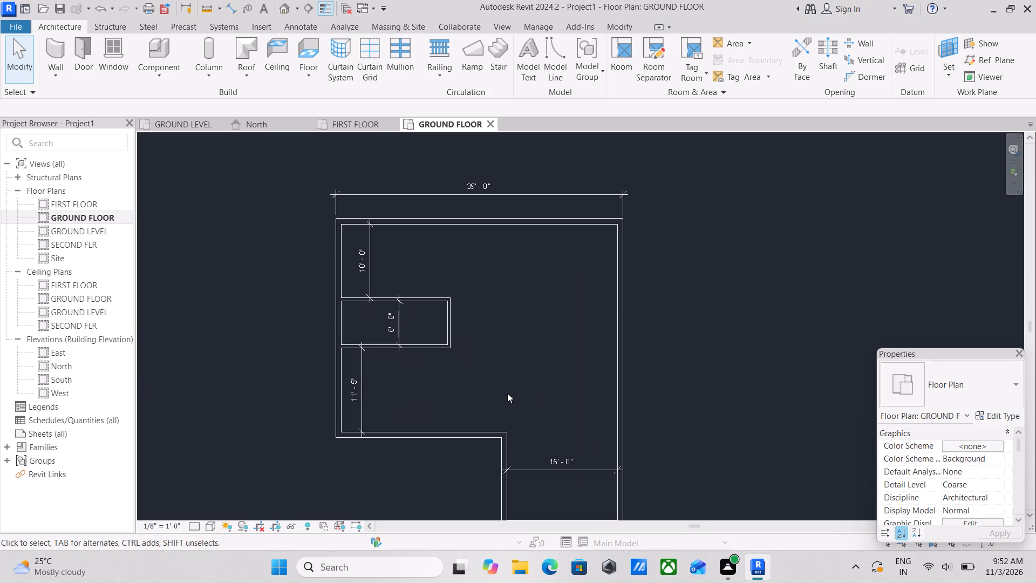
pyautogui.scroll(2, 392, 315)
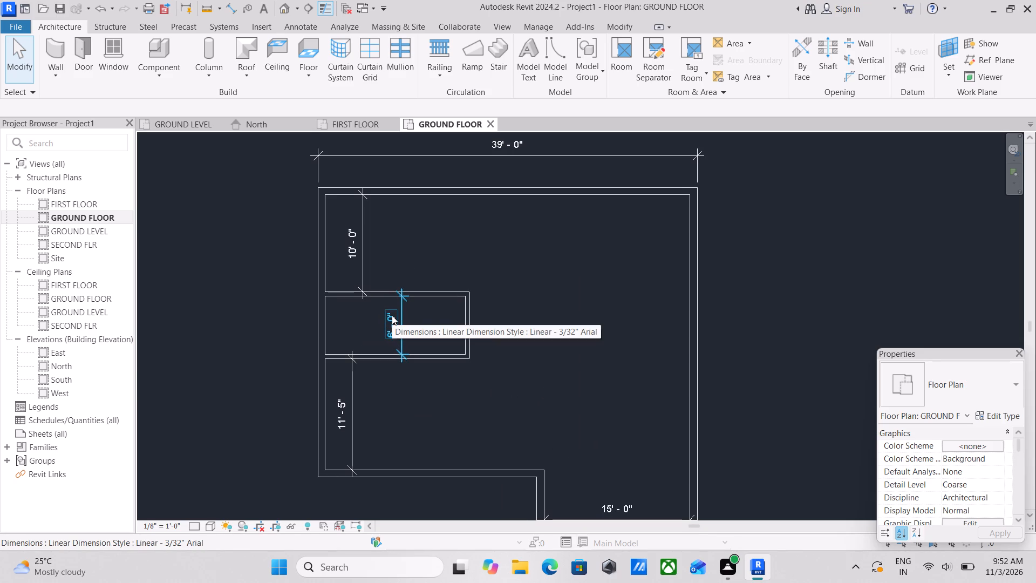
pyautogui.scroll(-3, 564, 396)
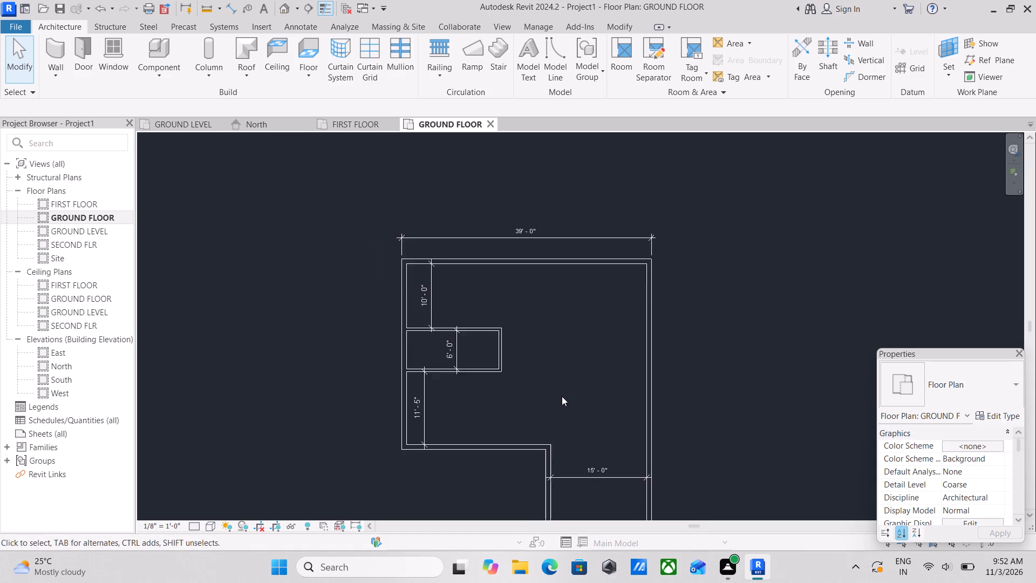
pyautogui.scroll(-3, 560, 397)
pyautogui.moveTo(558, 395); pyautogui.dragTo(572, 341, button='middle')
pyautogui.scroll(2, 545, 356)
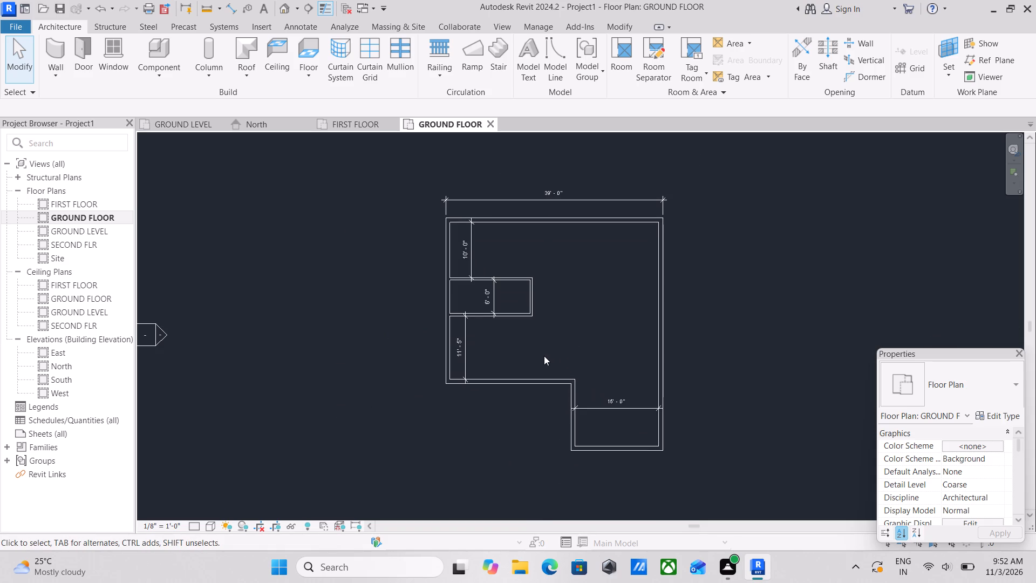
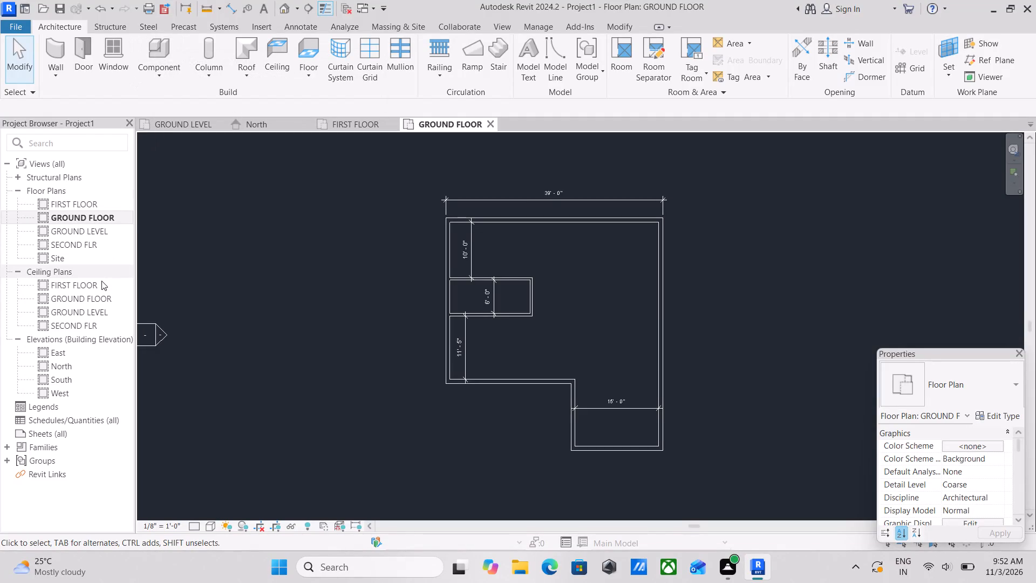
# Examine the ground floor plan's walls and their clear dimensions.
pyautogui.scroll(3, 836, 486)
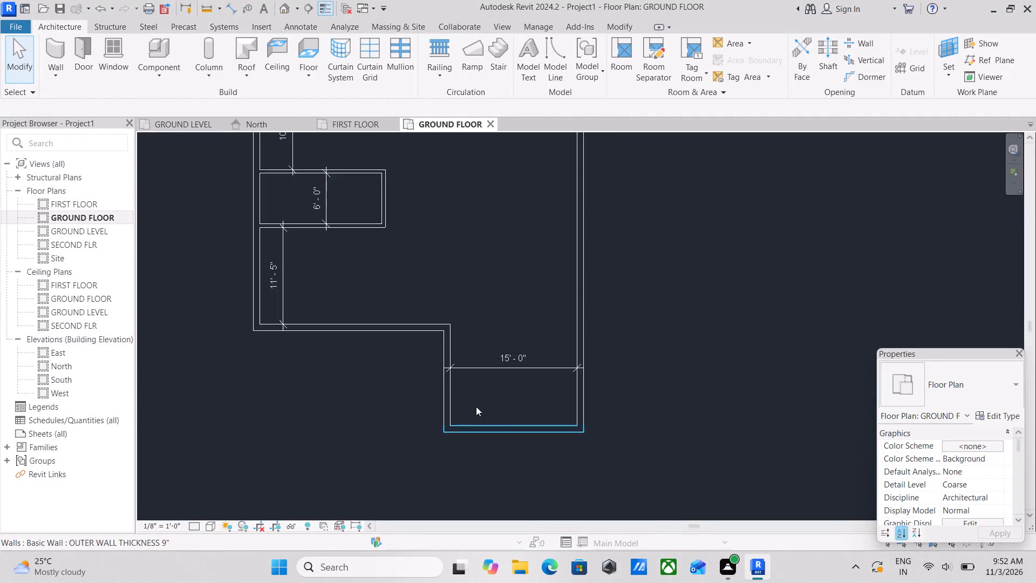
pyautogui.scroll(-2, 468, 403)
pyautogui.moveTo(495, 399); pyautogui.dragTo(559, 444, button='middle')
pyautogui.scroll(-1, 529, 428)
pyautogui.scroll(1, 484, 362)
pyautogui.scroll(2, 387, 321)
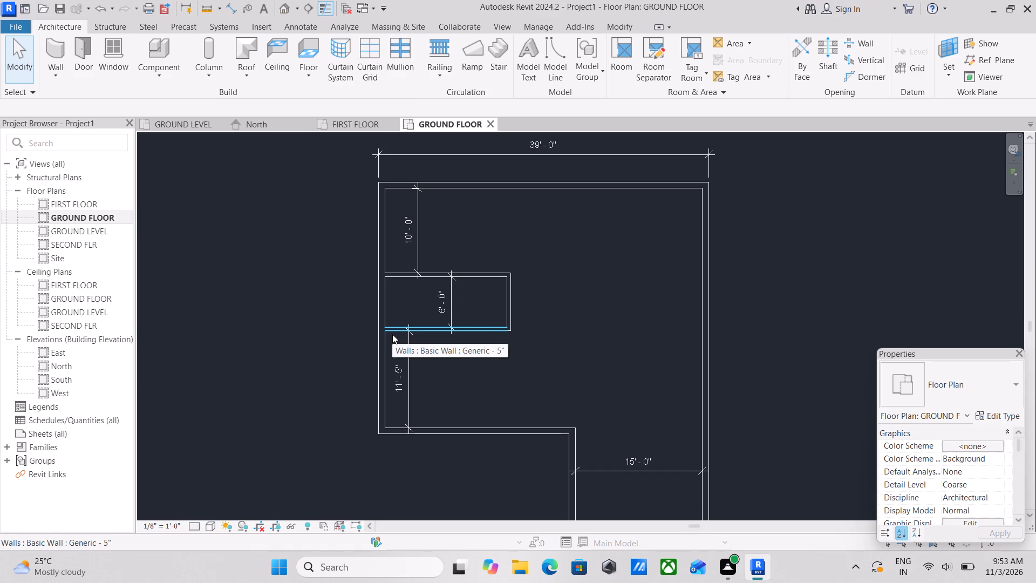
pyautogui.scroll(3, 440, 293)
pyautogui.scroll(2, 507, 300)
pyautogui.scroll(-2, 483, 300)
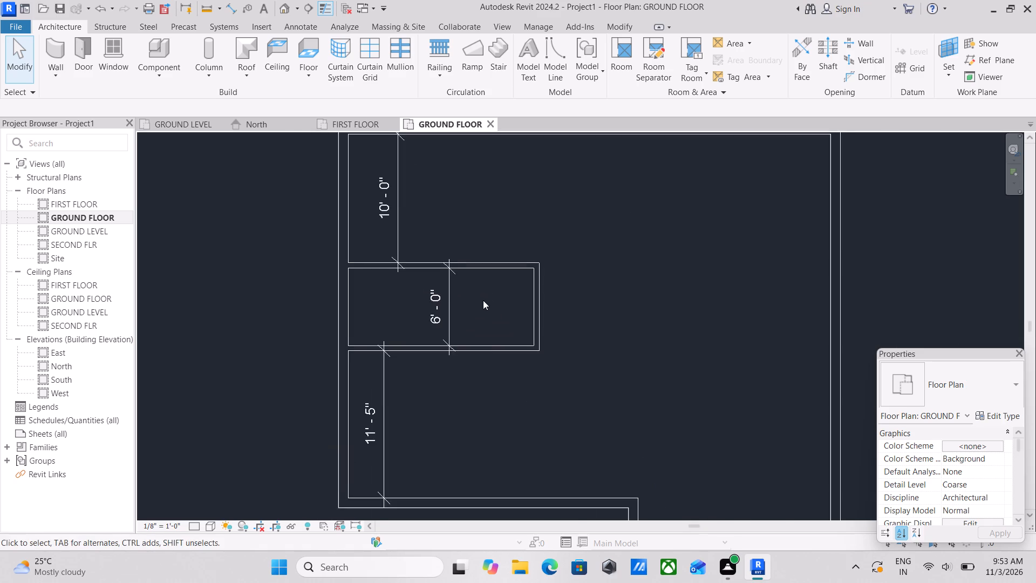
pyautogui.moveTo(483, 300); pyautogui.dragTo(483, 396, button='middle')
pyautogui.scroll(-2, 468, 284)
pyautogui.moveTo(461, 295); pyautogui.dragTo(440, 351, button='middle')
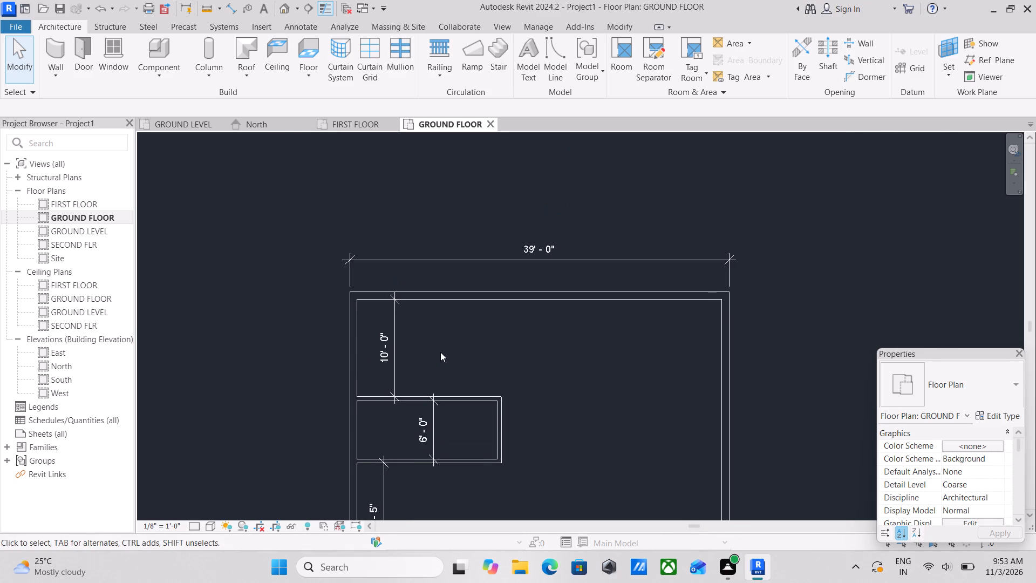
pyautogui.scroll(2, 440, 352)
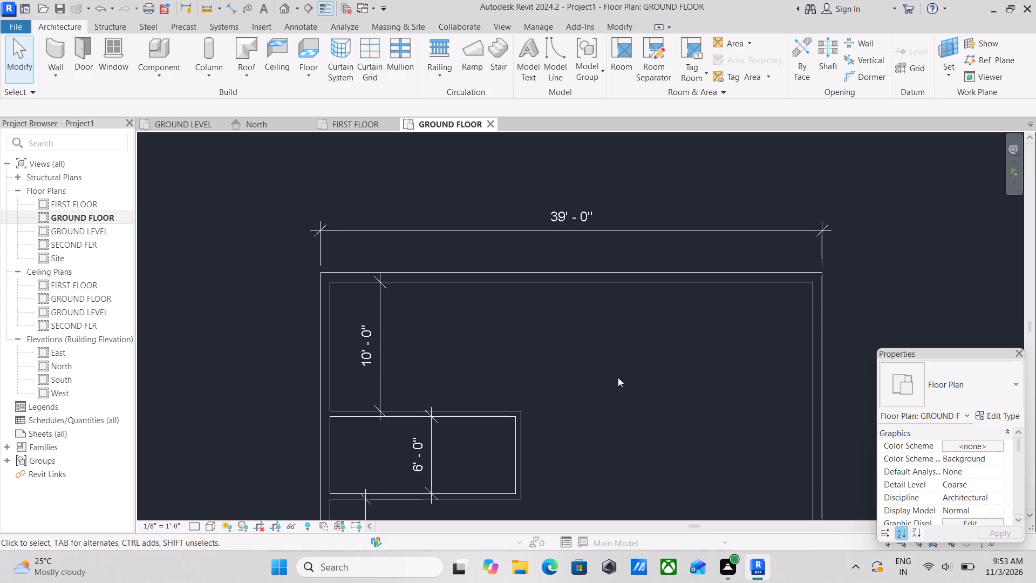
pyautogui.scroll(-5, 618, 377)
pyautogui.moveTo(600, 375); pyautogui.dragTo(544, 297, button='middle')
pyautogui.scroll(-2, 550, 371)
pyautogui.moveTo(546, 367); pyautogui.dragTo(542, 352, button='middle')
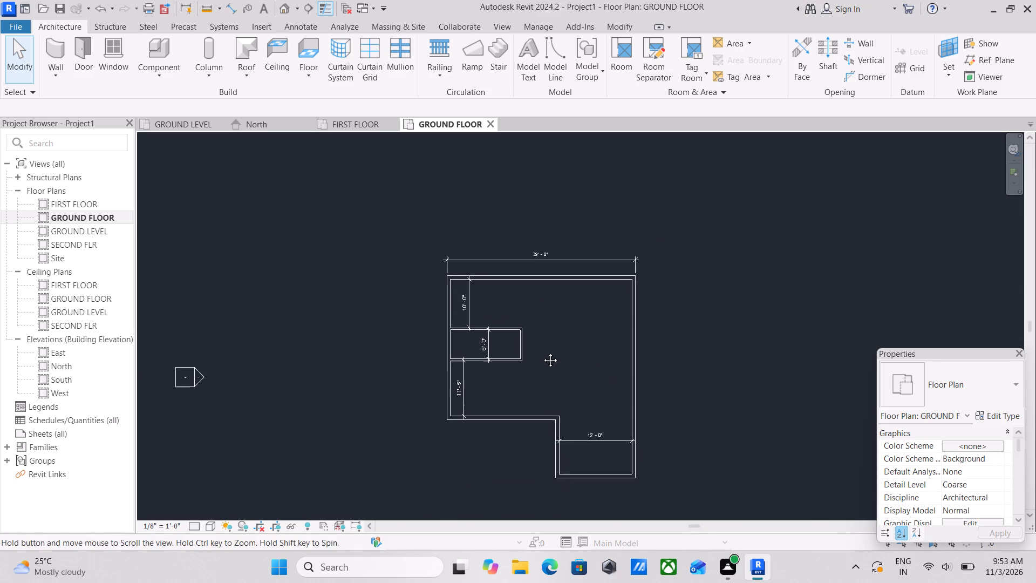
pyautogui.moveTo(542, 352); pyautogui.dragTo(542, 349, button='middle')
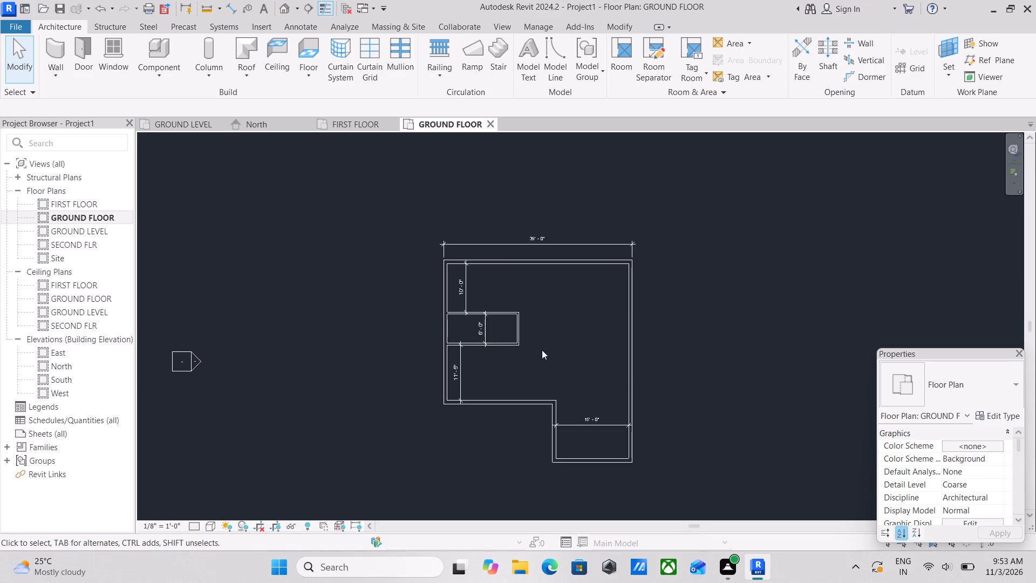
pyautogui.scroll(-2, 194, 251)
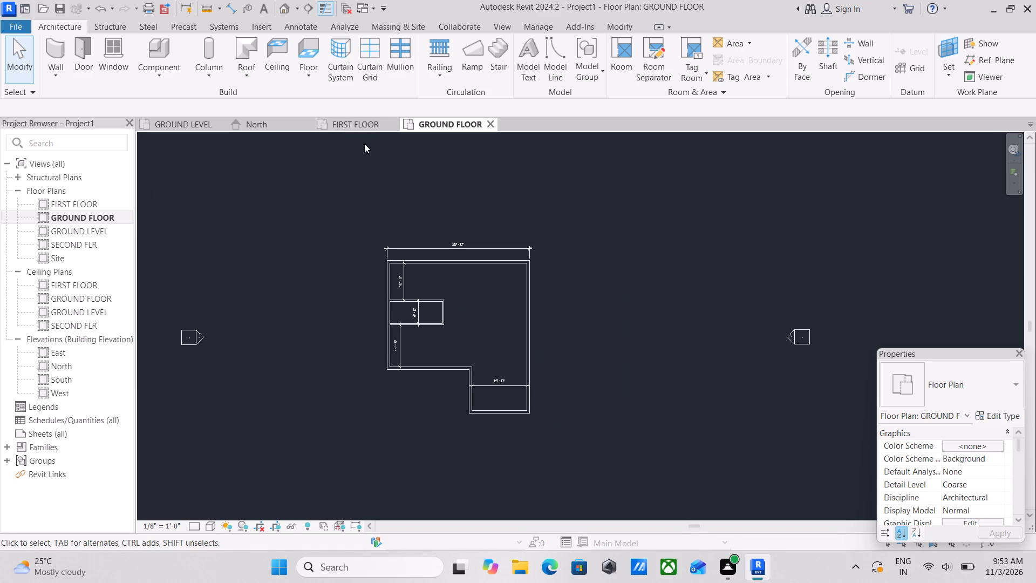
# Open the default 3D view and examine the outer walls' heights from the southwest.
pyautogui.click(176, 124)
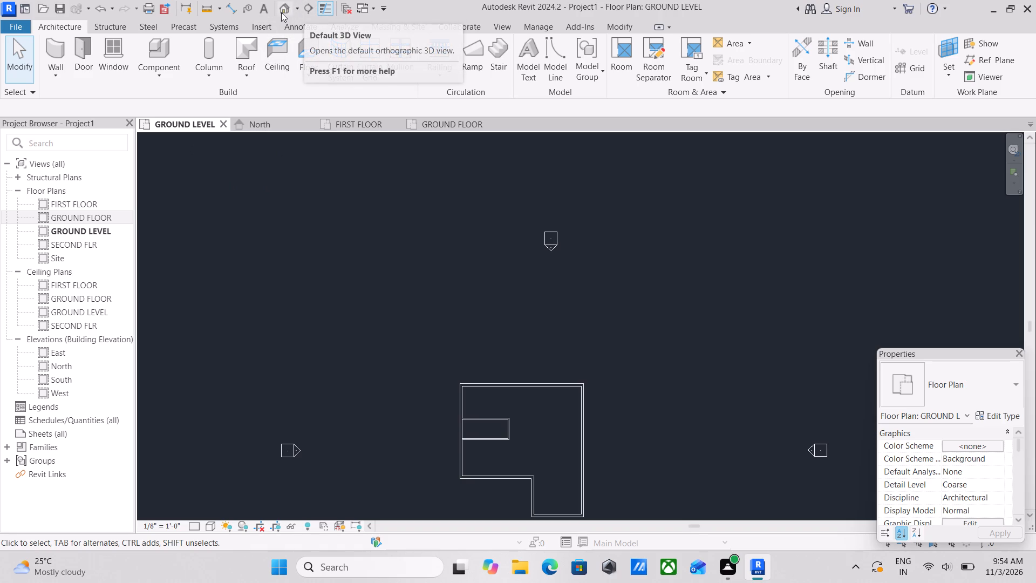
pyautogui.click(282, 8)
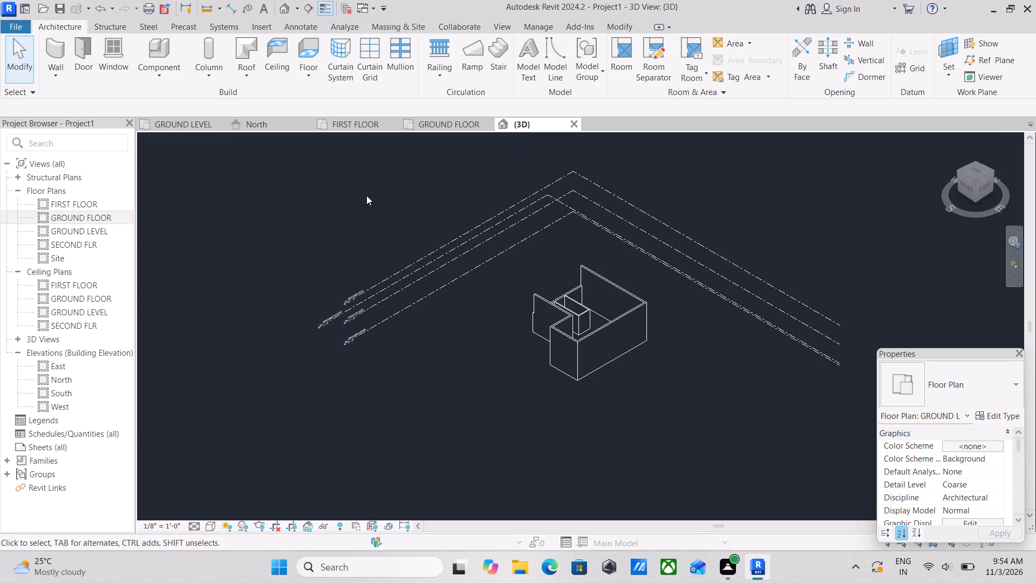
pyautogui.scroll(3, 610, 412)
pyautogui.scroll(3, 550, 336)
pyautogui.scroll(-4, 550, 336)
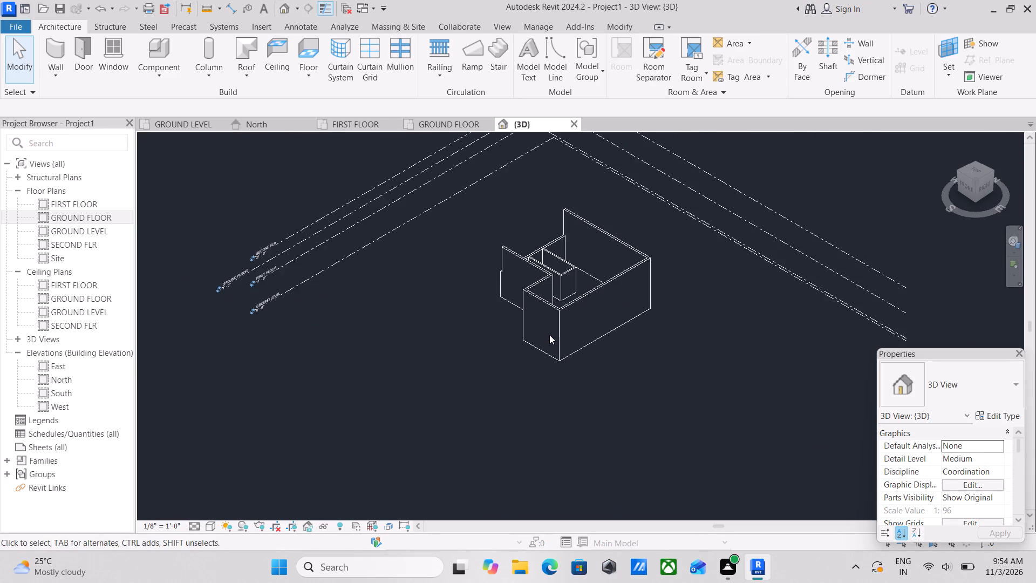
pyautogui.keyDown('shift'); pyautogui.moveTo(549, 335); pyautogui.dragTo(711, 297, button='middle'); pyautogui.keyUp('shift')
pyautogui.keyDown('shift'); pyautogui.moveTo(592, 340); pyautogui.dragTo(724, 272, button='middle'); pyautogui.keyUp('shift')
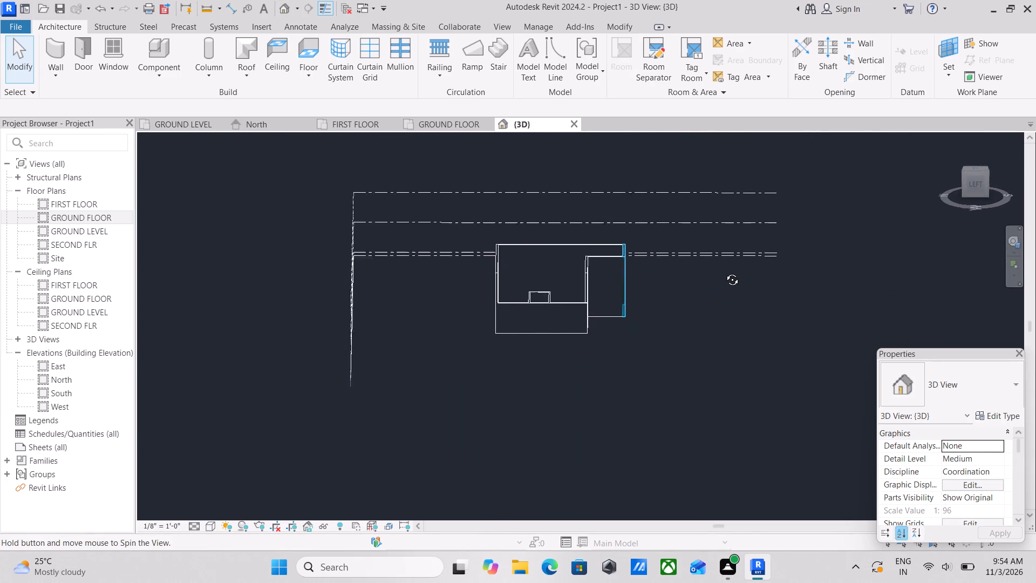
pyautogui.keyDown('shift'); pyautogui.moveTo(724, 272); pyautogui.dragTo(612, 397, button='middle'); pyautogui.keyUp('shift')
pyautogui.scroll(4, 539, 320)
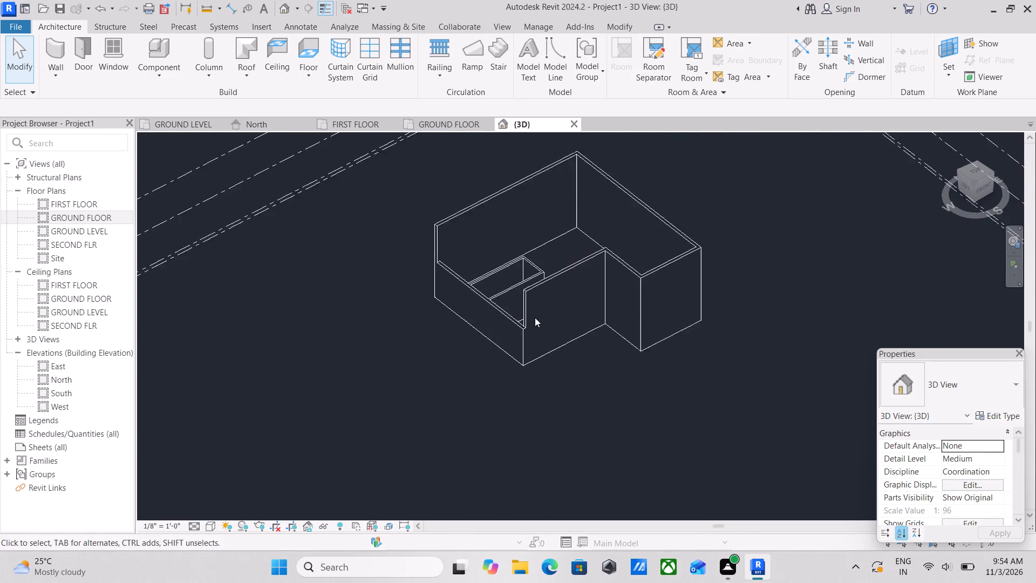
pyautogui.scroll(1, 529, 315)
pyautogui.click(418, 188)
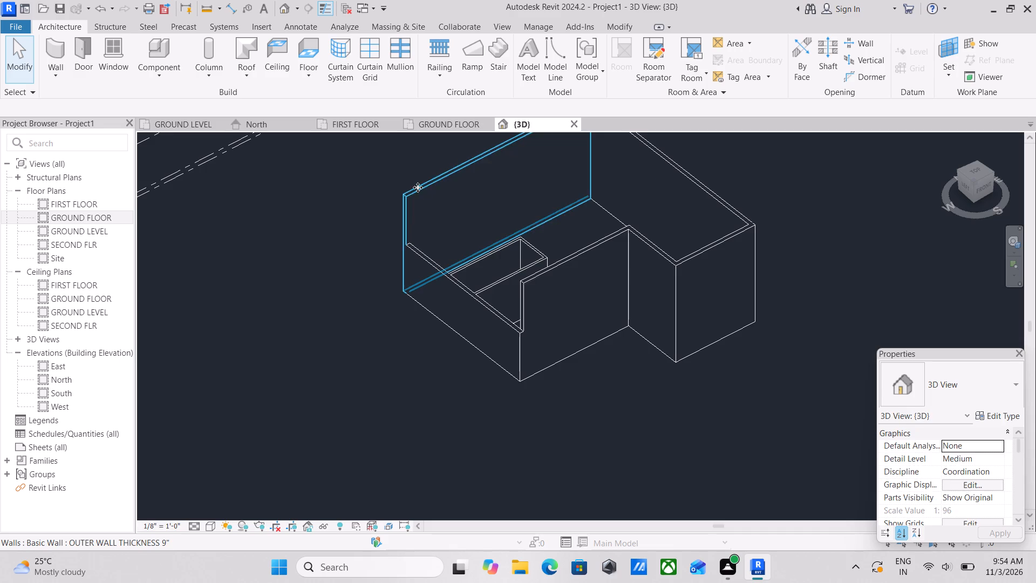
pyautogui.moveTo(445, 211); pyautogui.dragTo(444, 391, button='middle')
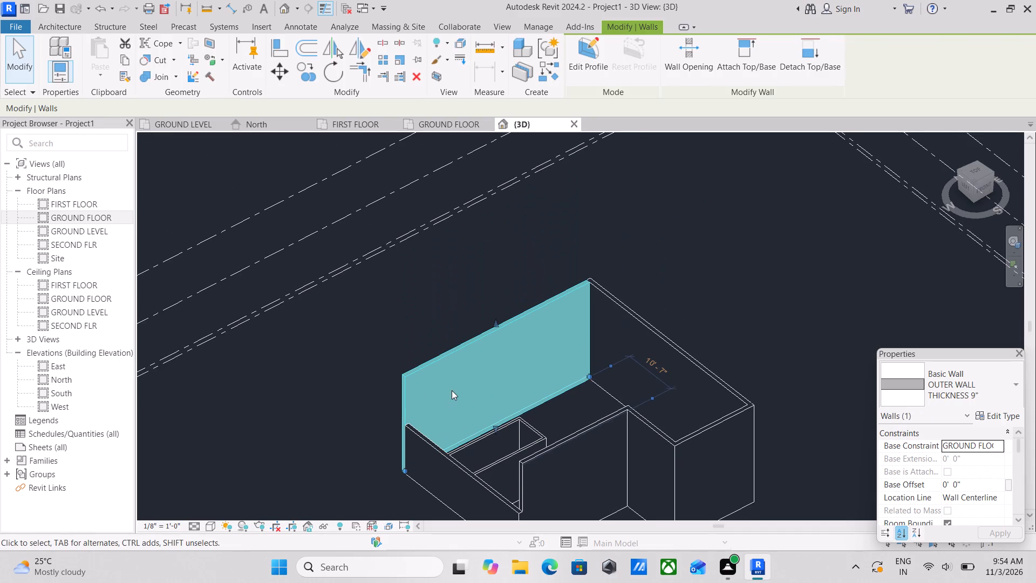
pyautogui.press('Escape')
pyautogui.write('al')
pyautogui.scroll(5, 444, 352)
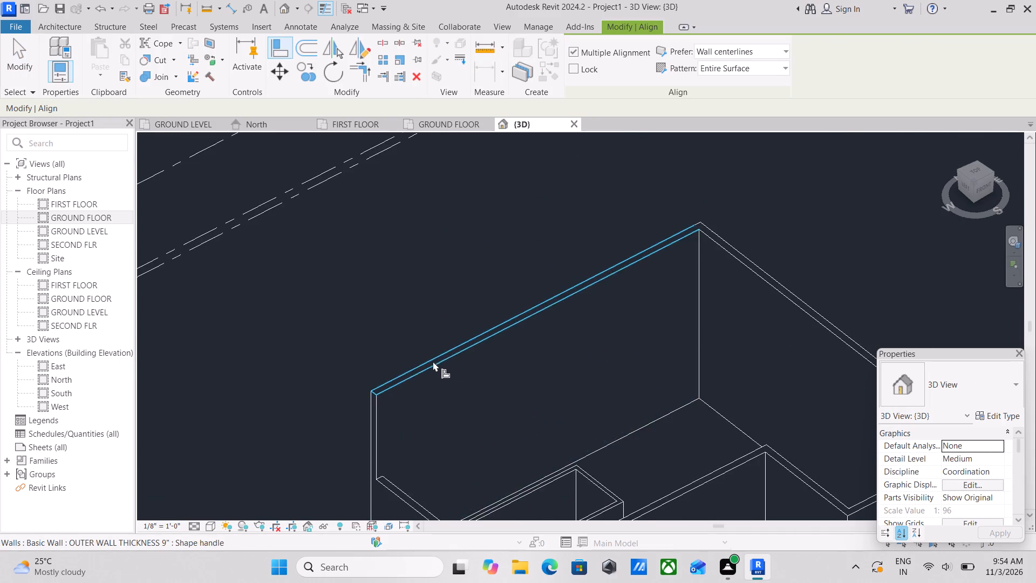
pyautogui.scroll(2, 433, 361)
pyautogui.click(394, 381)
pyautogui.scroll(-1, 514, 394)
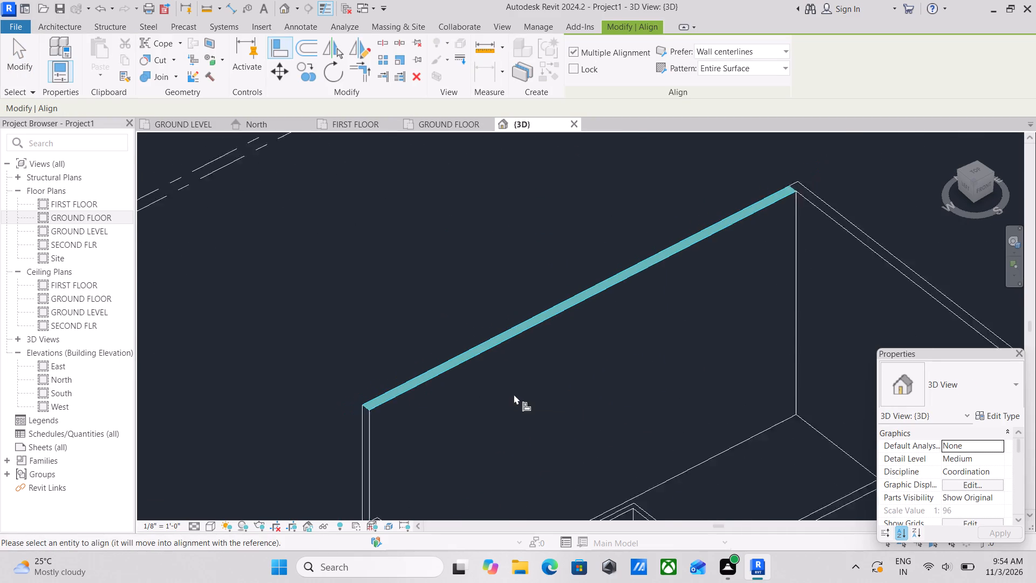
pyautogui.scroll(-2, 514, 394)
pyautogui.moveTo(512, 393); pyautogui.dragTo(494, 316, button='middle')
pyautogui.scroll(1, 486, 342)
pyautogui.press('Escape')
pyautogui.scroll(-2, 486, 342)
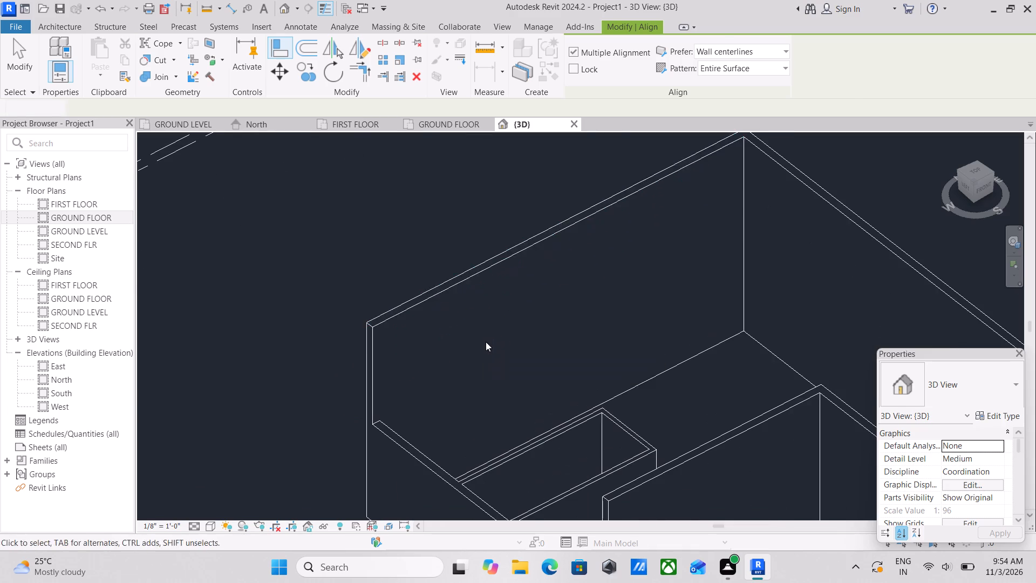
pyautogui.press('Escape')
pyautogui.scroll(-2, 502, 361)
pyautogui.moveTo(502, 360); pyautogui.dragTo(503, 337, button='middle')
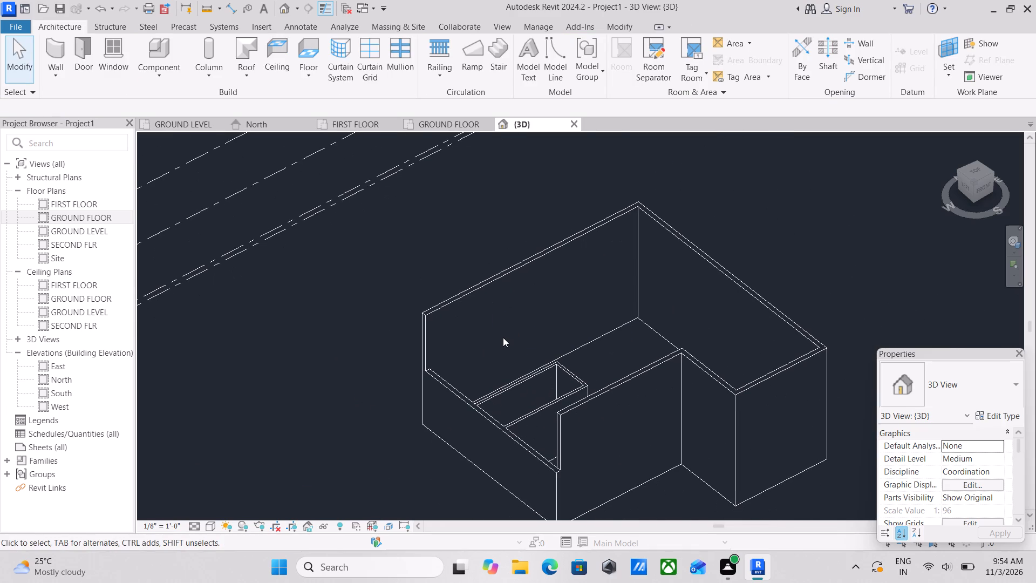
# Align the tops of the north and east outer walls to the top of the shorter west outer wall in 3D.
pyautogui.press('a')
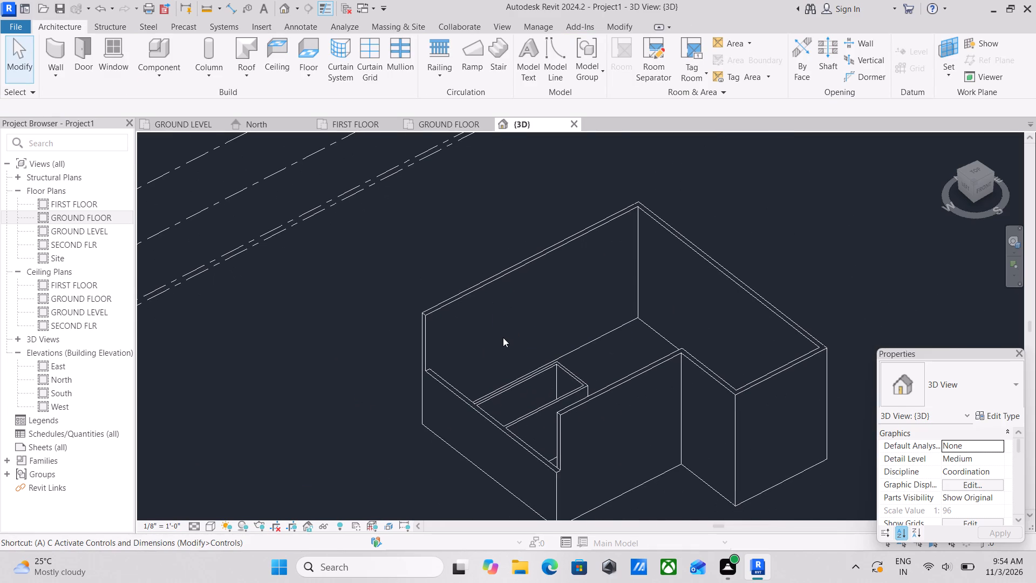
pyautogui.press('l')
pyautogui.scroll(9, 473, 428)
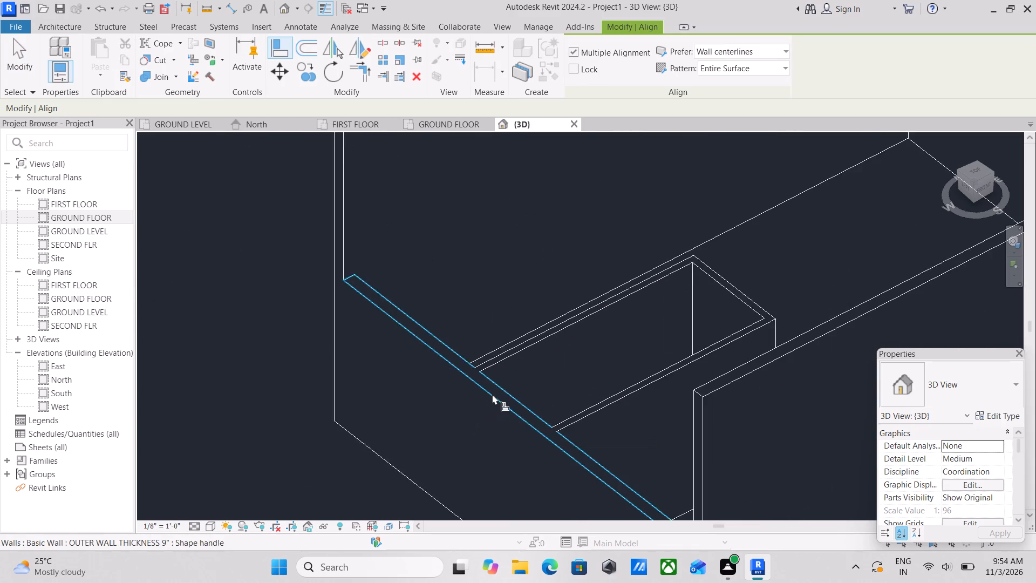
pyautogui.scroll(1, 492, 394)
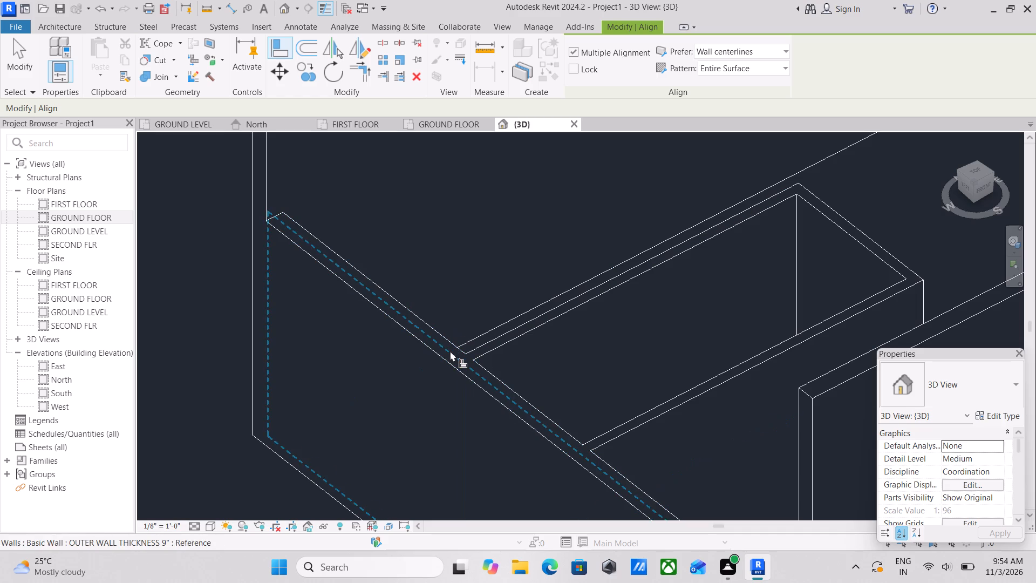
pyautogui.click(319, 245)
pyautogui.scroll(-7, 435, 256)
pyautogui.moveTo(448, 250); pyautogui.dragTo(398, 355, button='middle')
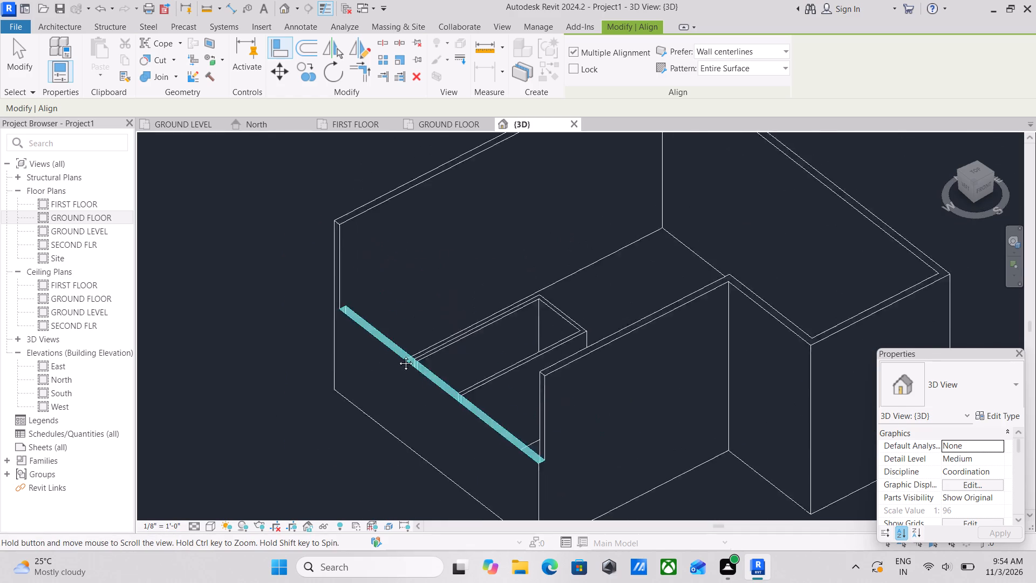
pyautogui.moveTo(398, 355); pyautogui.dragTo(395, 361, button='middle')
pyautogui.click(373, 233)
pyautogui.moveTo(508, 268); pyautogui.dragTo(359, 383, button='middle')
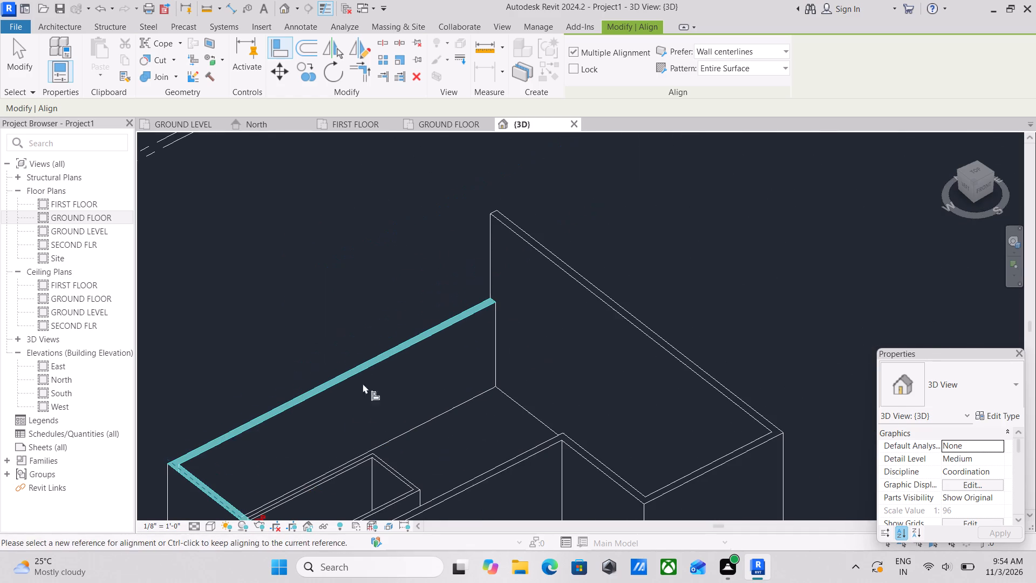
pyautogui.click(564, 263)
# Align the tops of the projecting room's south and west walls and the adjoining south outer wall to the same height.
pyautogui.scroll(-1, 572, 325)
pyautogui.moveTo(564, 318); pyautogui.dragTo(493, 232, button='middle')
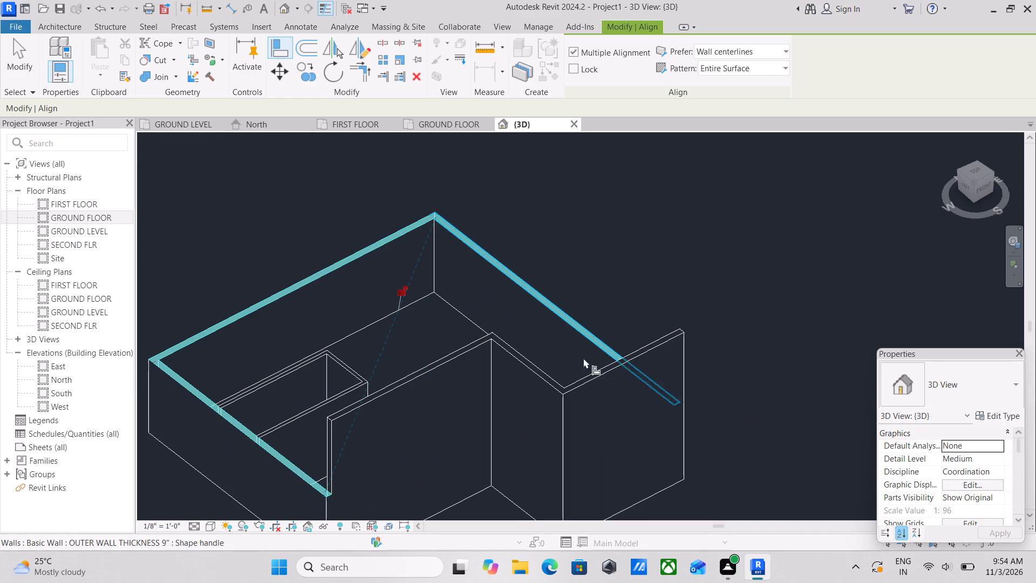
pyautogui.click(667, 336)
pyautogui.click(528, 356)
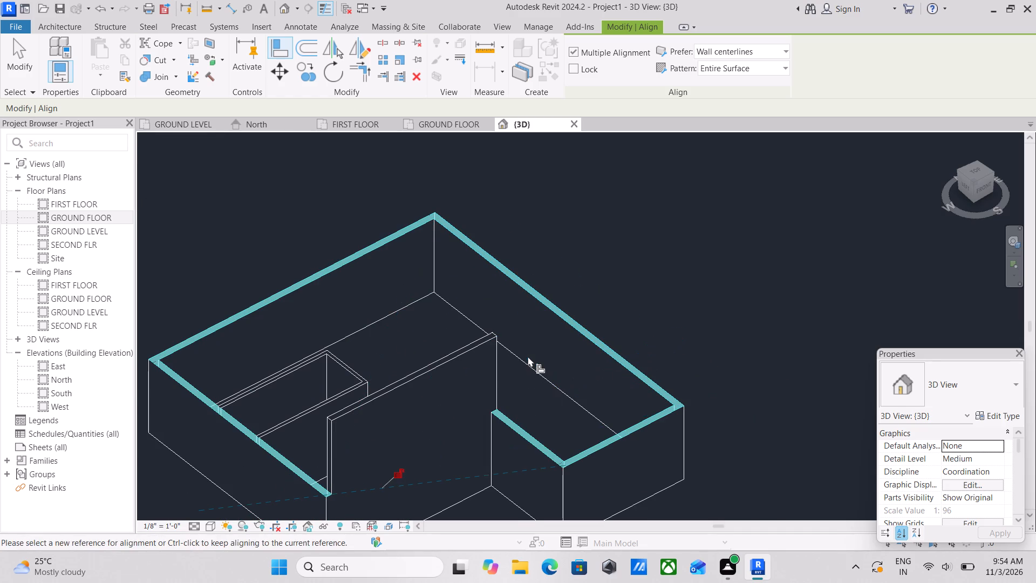
pyautogui.click(457, 348)
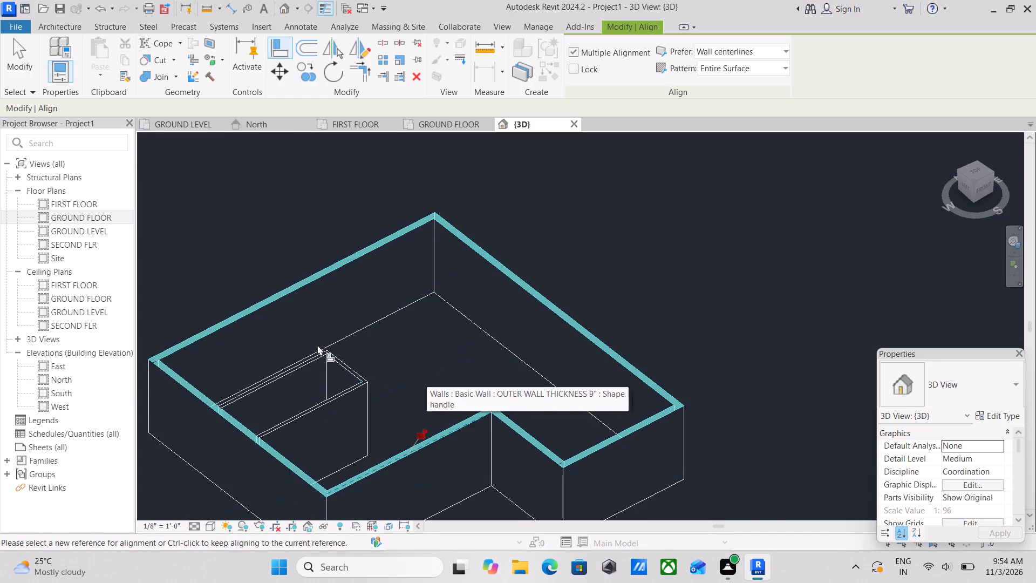
pyautogui.scroll(-4, 306, 342)
pyautogui.scroll(2, 364, 344)
pyautogui.press('Escape')
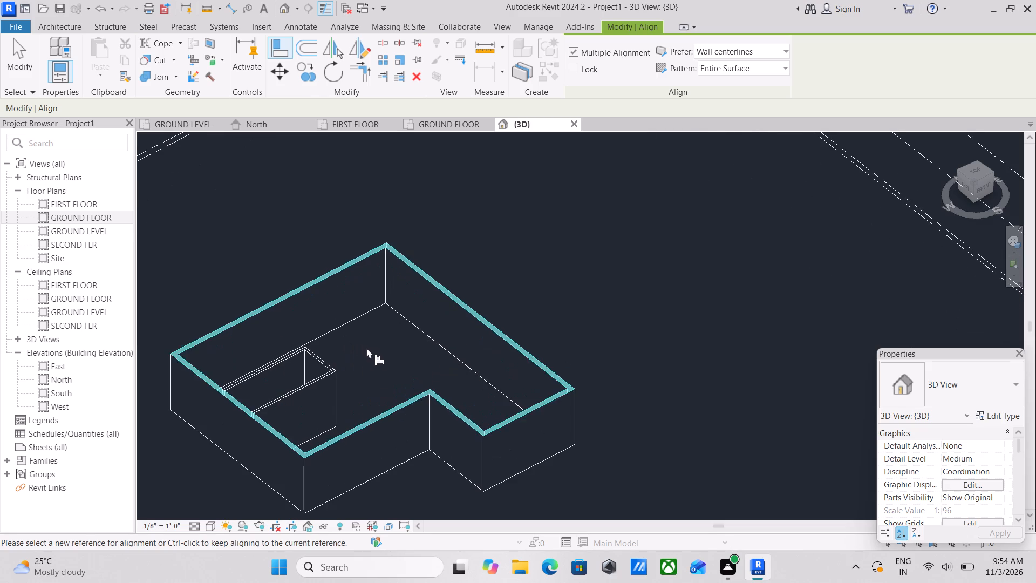
pyautogui.press('Escape')
# Examine the walls in 3D from the top and from the southeast isometric view.
pyautogui.scroll(-6, 391, 335)
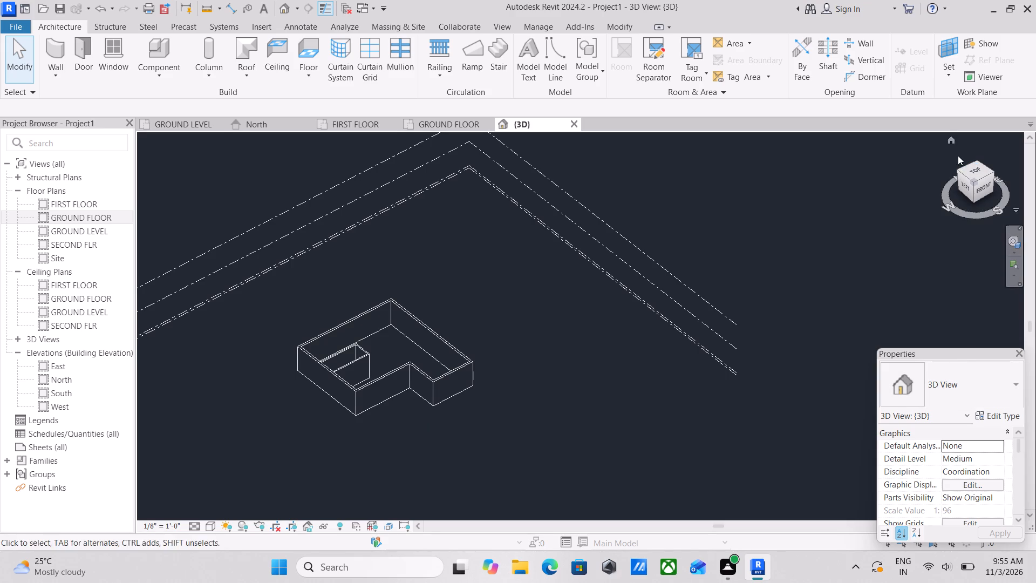
pyautogui.click(974, 167)
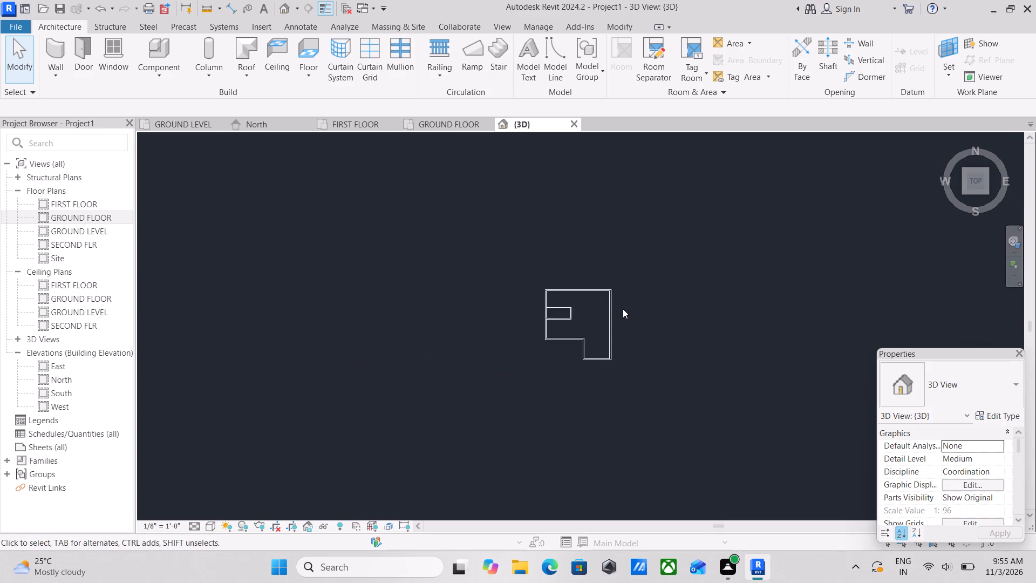
pyautogui.scroll(7, 621, 309)
pyautogui.scroll(2, 569, 333)
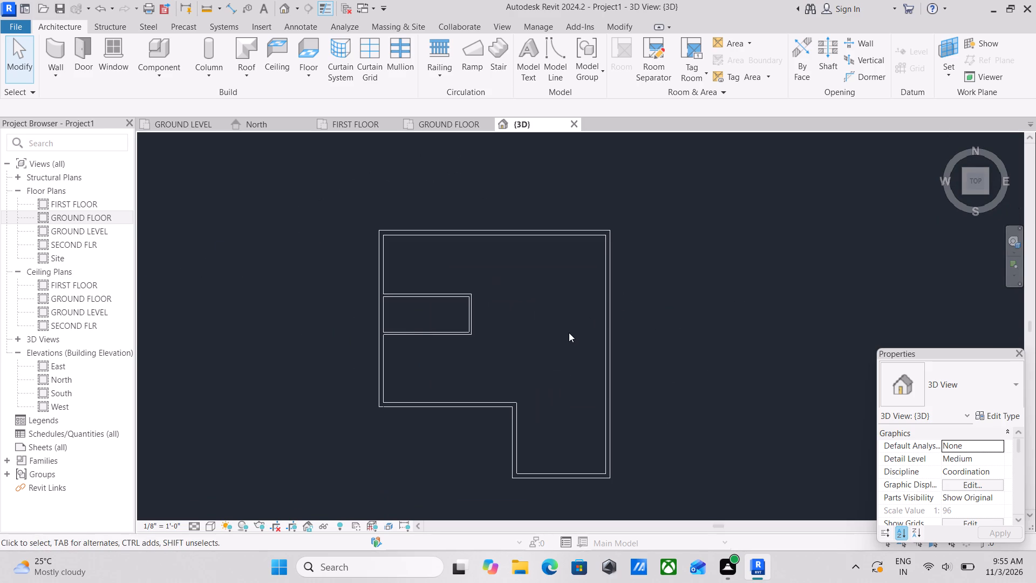
pyautogui.scroll(-6, 569, 333)
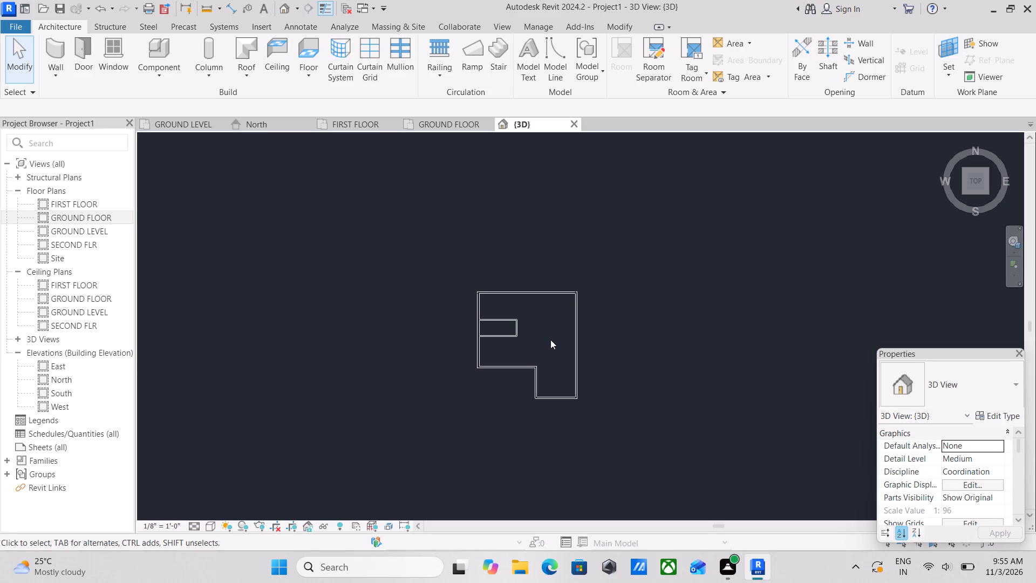
pyautogui.click(987, 192)
pyautogui.scroll(4, 587, 351)
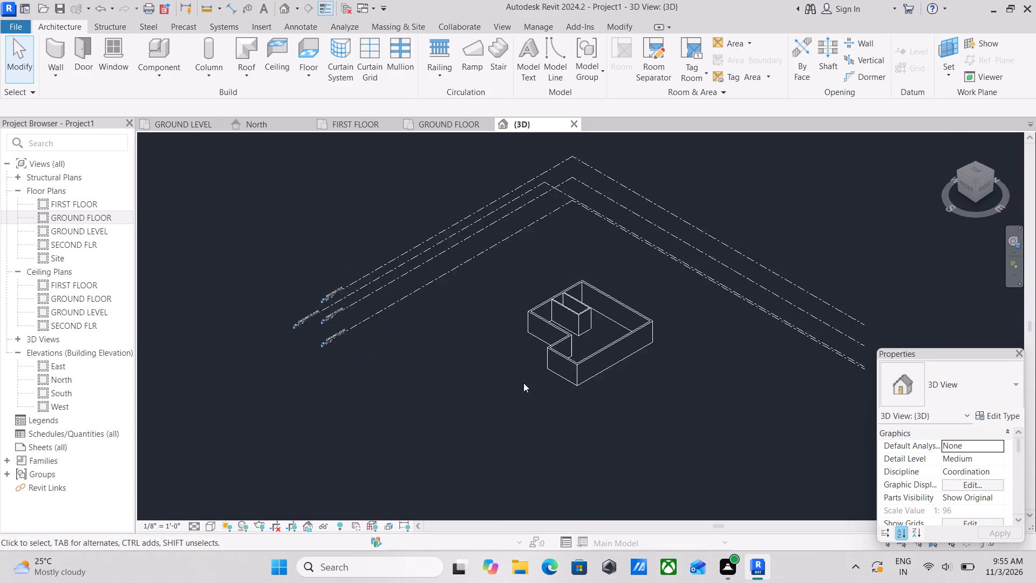
pyautogui.click(973, 169)
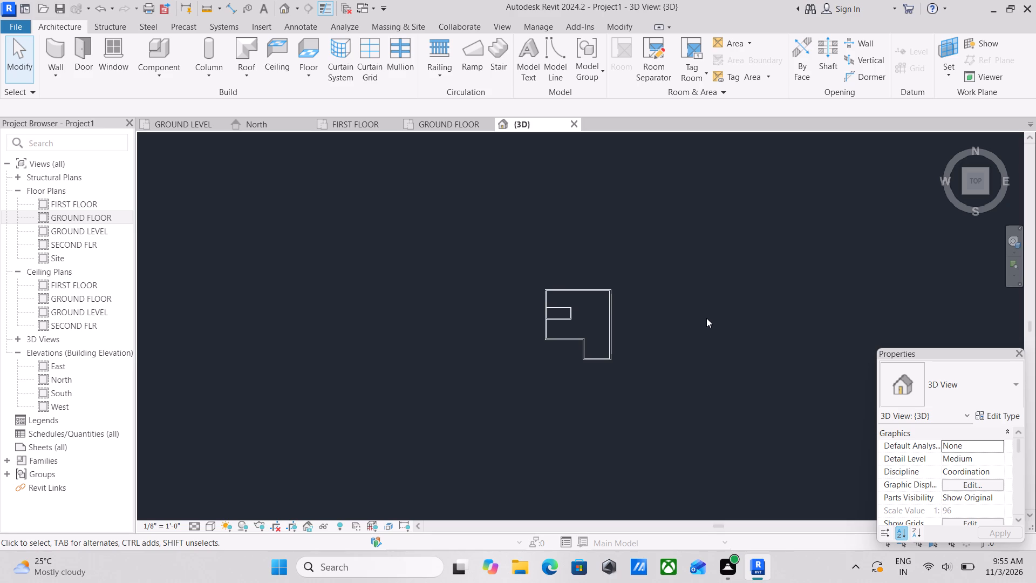
pyautogui.click(986, 194)
pyautogui.scroll(4, 588, 424)
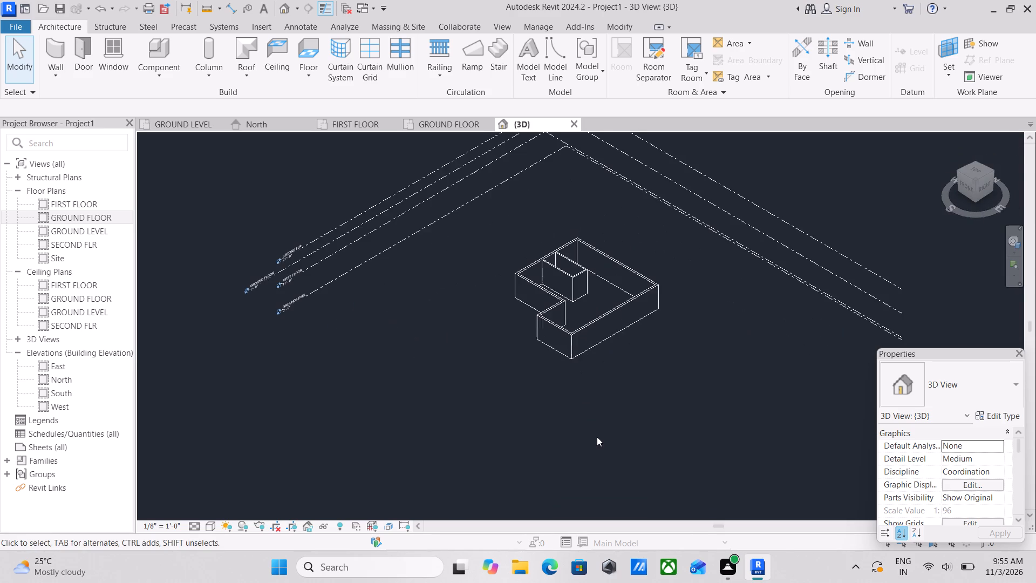
# Copy all nine ground floor walls and paste them aligned to the FIRST FLOOR level.
pyautogui.moveTo(598, 408); pyautogui.dragTo(768, 280, button='middle')
pyautogui.keyDown('shift'); pyautogui.moveTo(672, 365); pyautogui.dragTo(699, 339, button='middle'); pyautogui.keyUp('shift')
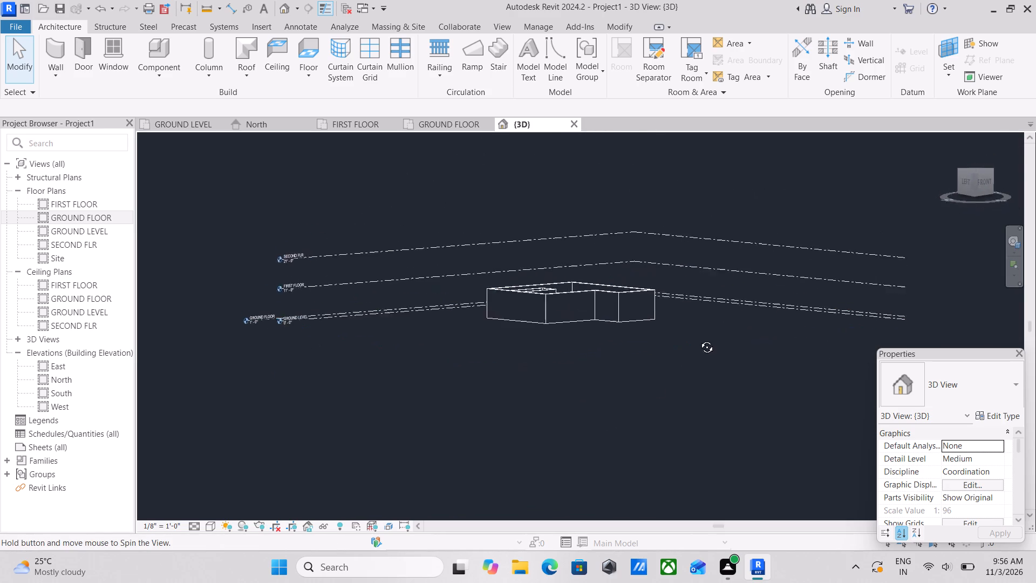
pyautogui.keyDown('shift'); pyautogui.moveTo(699, 339); pyautogui.dragTo(750, 436, button='middle'); pyautogui.keyUp('shift')
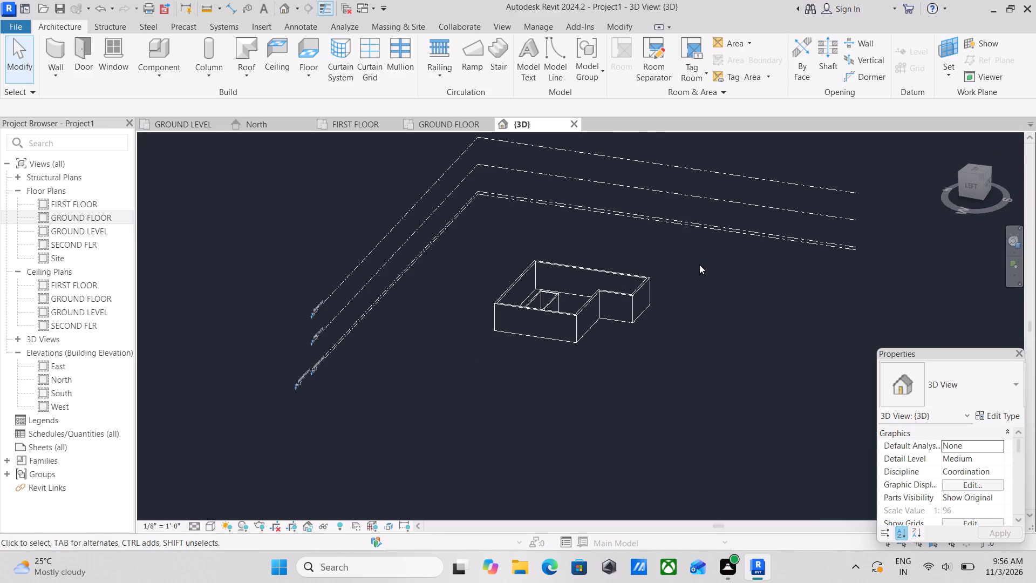
pyautogui.moveTo(699, 264); pyautogui.dragTo(447, 313)
pyautogui.scroll(3, 521, 299)
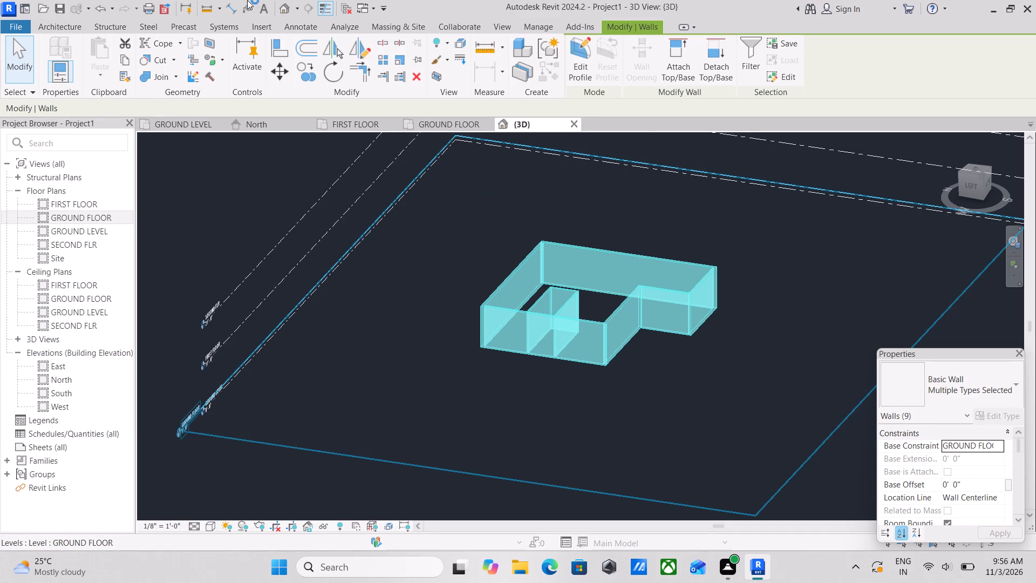
pyautogui.click(124, 63)
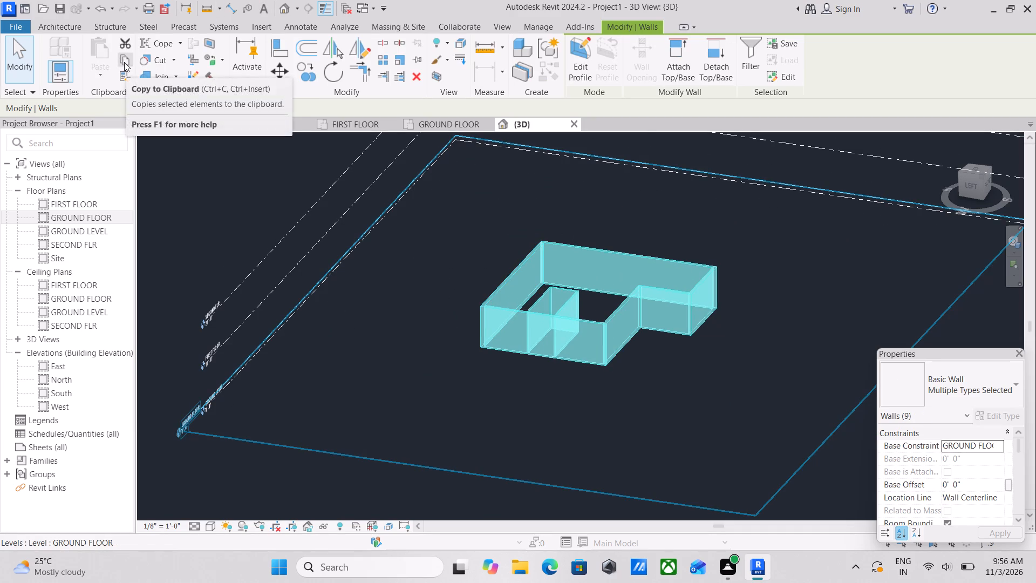
pyautogui.click(101, 74)
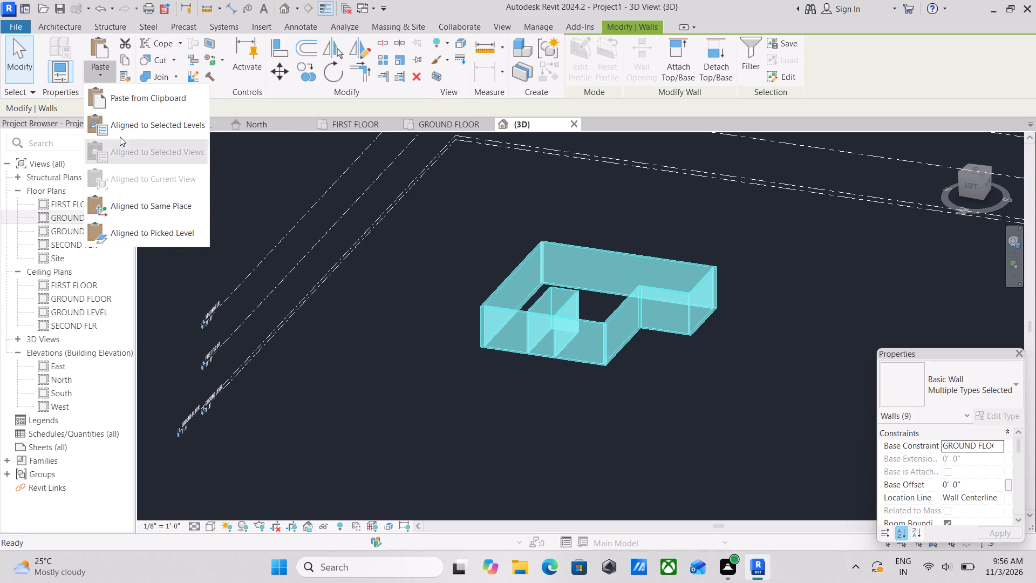
pyautogui.click(125, 124)
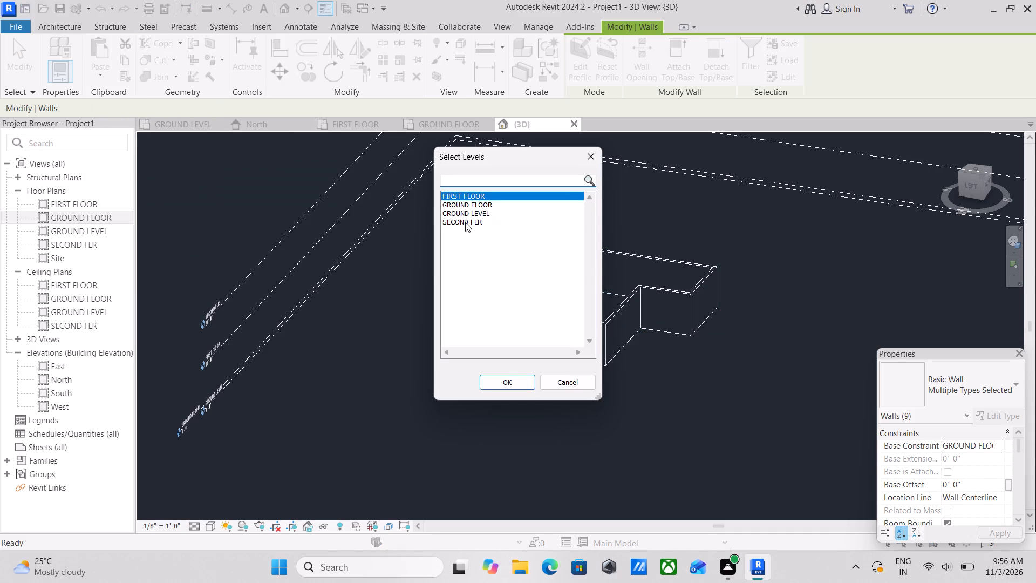
pyautogui.click(504, 382)
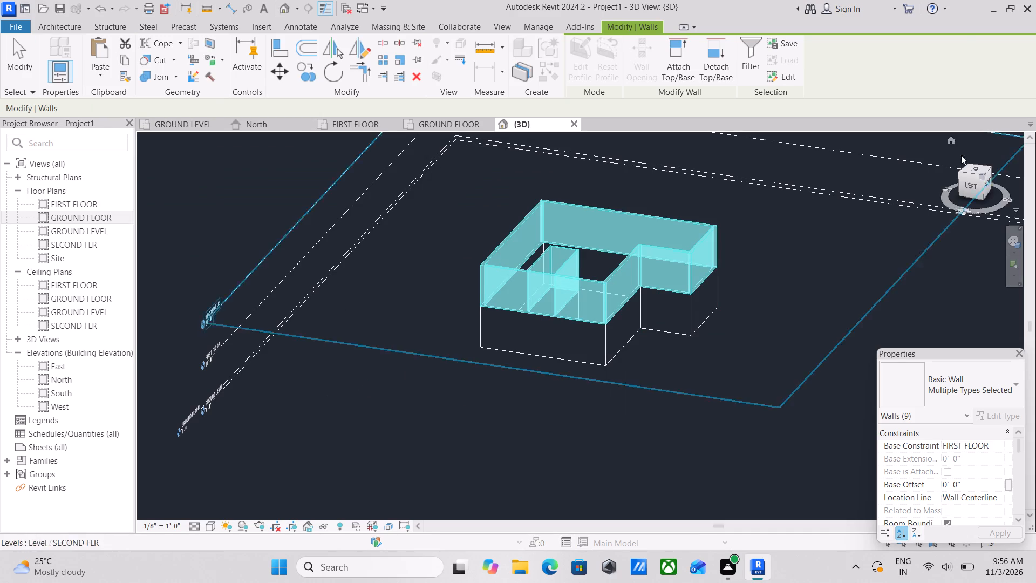
# In the FIRST FLOOR plan, delete the south outer wall between the west outer wall and the projecting room.
pyautogui.click(367, 128)
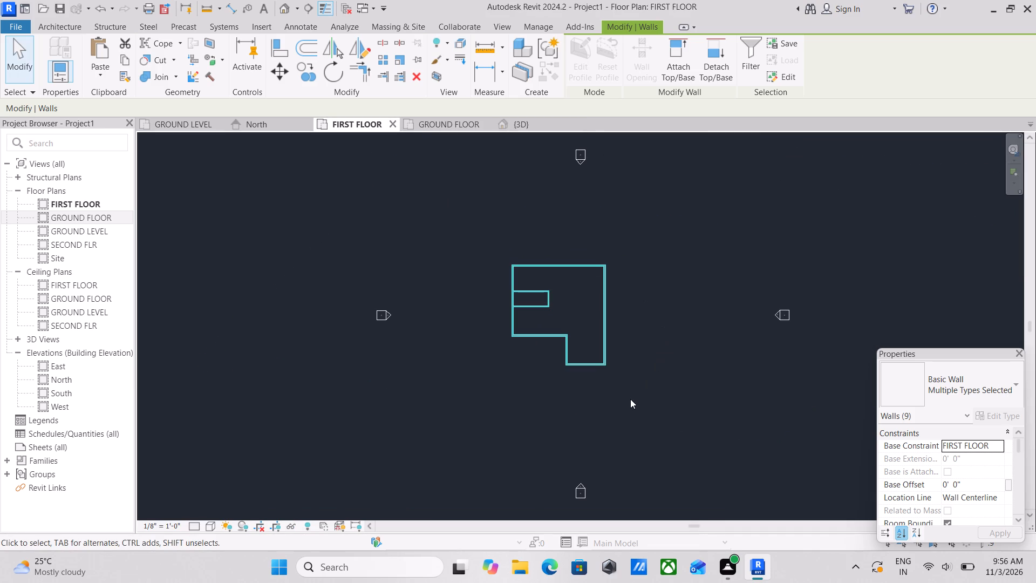
pyautogui.scroll(3, 548, 562)
pyautogui.scroll(3, 499, 356)
pyautogui.scroll(4, 575, 350)
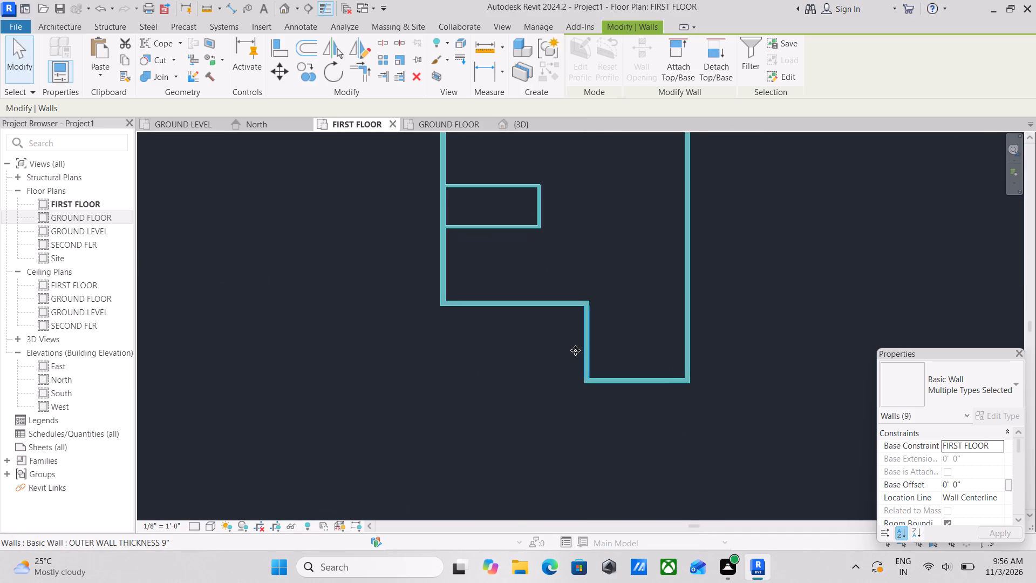
pyautogui.scroll(2, 575, 350)
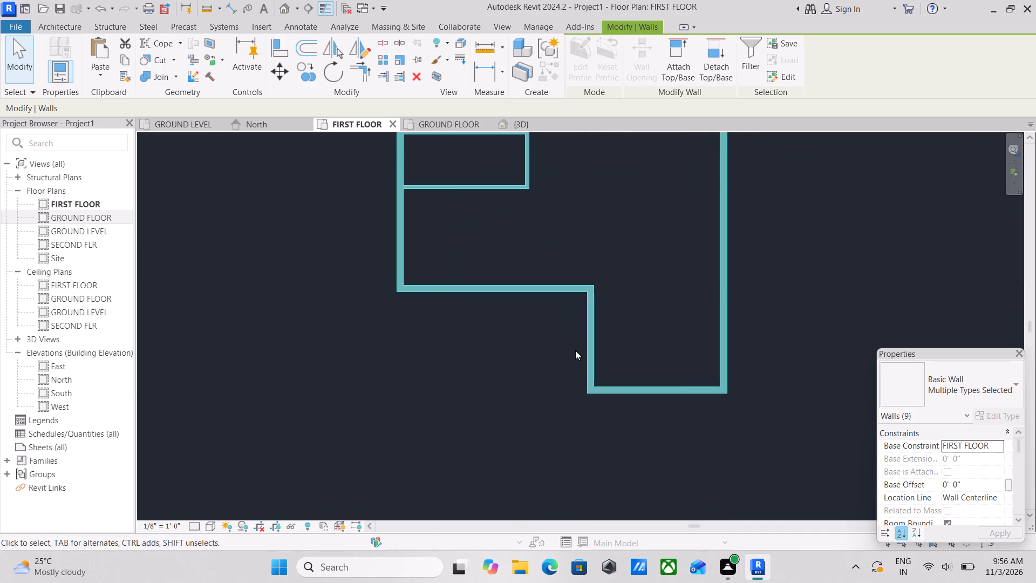
pyautogui.scroll(3, 516, 303)
pyautogui.scroll(-3, 486, 206)
pyautogui.moveTo(482, 207); pyautogui.dragTo(497, 320, button='middle')
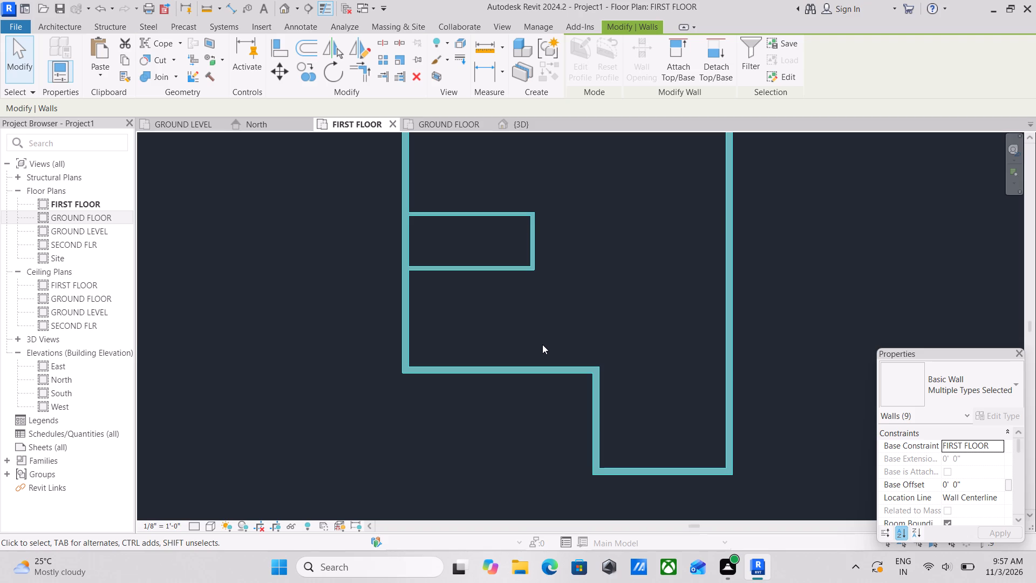
pyautogui.scroll(-1, 501, 287)
pyautogui.scroll(-2, 597, 324)
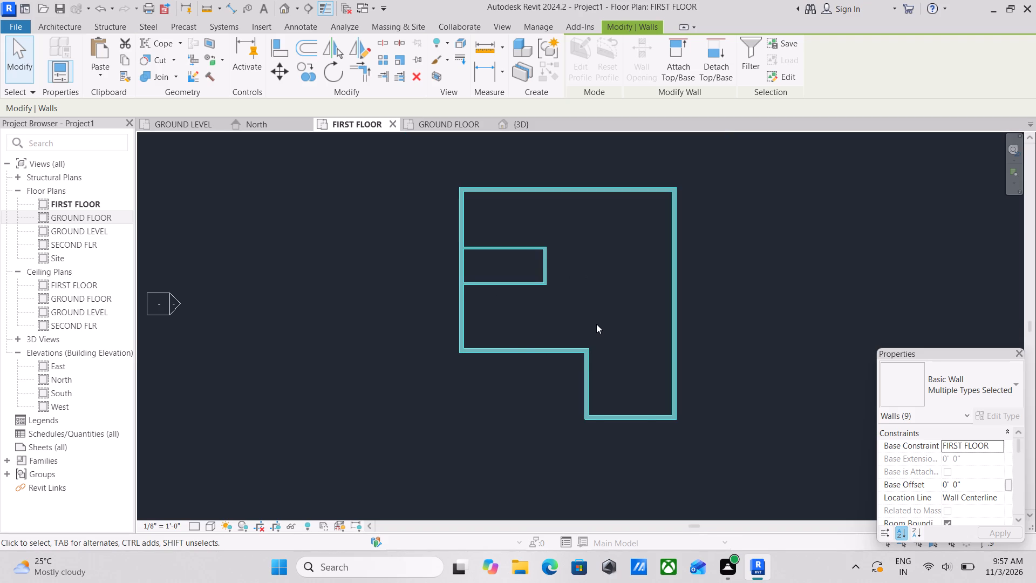
pyautogui.scroll(-1, 507, 354)
pyautogui.moveTo(506, 354); pyautogui.dragTo(540, 313, button='middle')
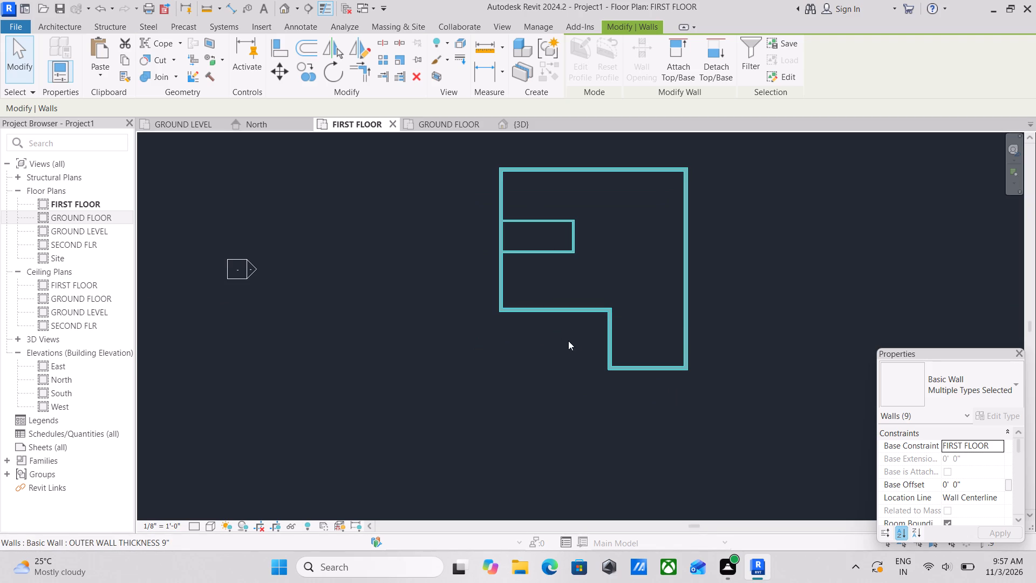
pyautogui.press('Escape')
pyautogui.click(561, 312)
pyautogui.rightClick(561, 311)
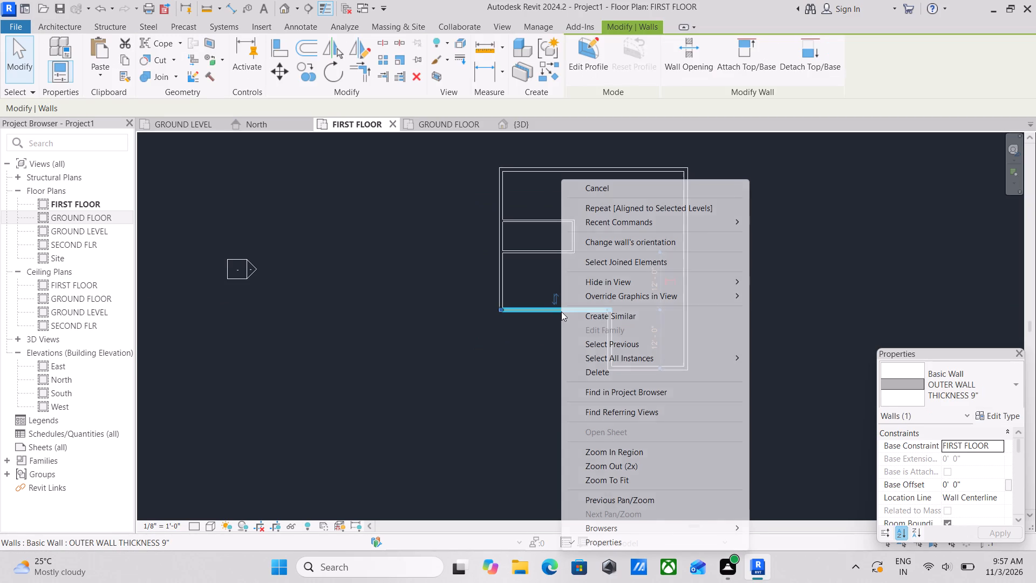
pyautogui.click(611, 375)
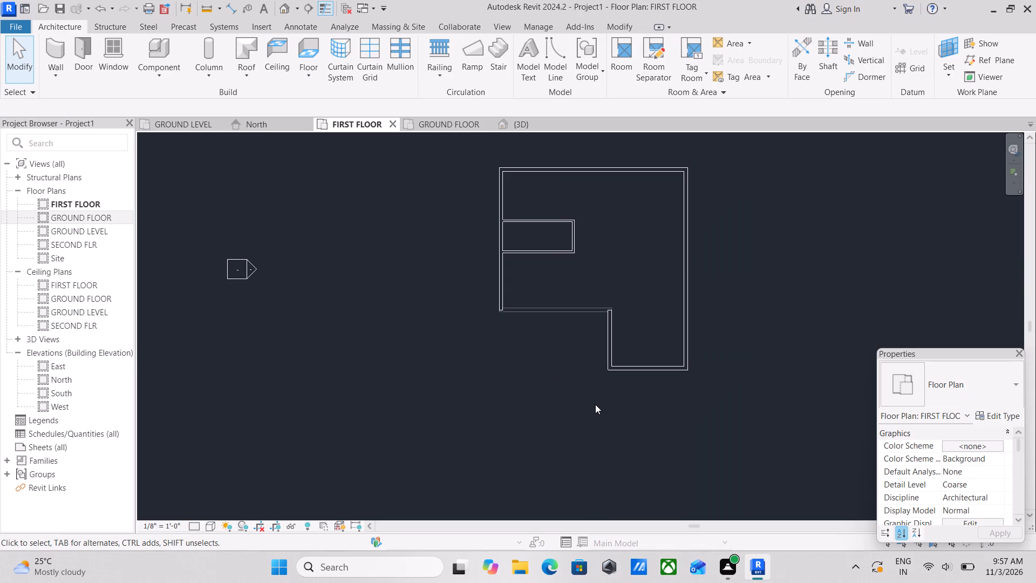
# Extend the west side about 12'-0" south with an OUTER WALL THICKNESS 9" wall from the existing west wall's end.
pyautogui.scroll(1, 597, 365)
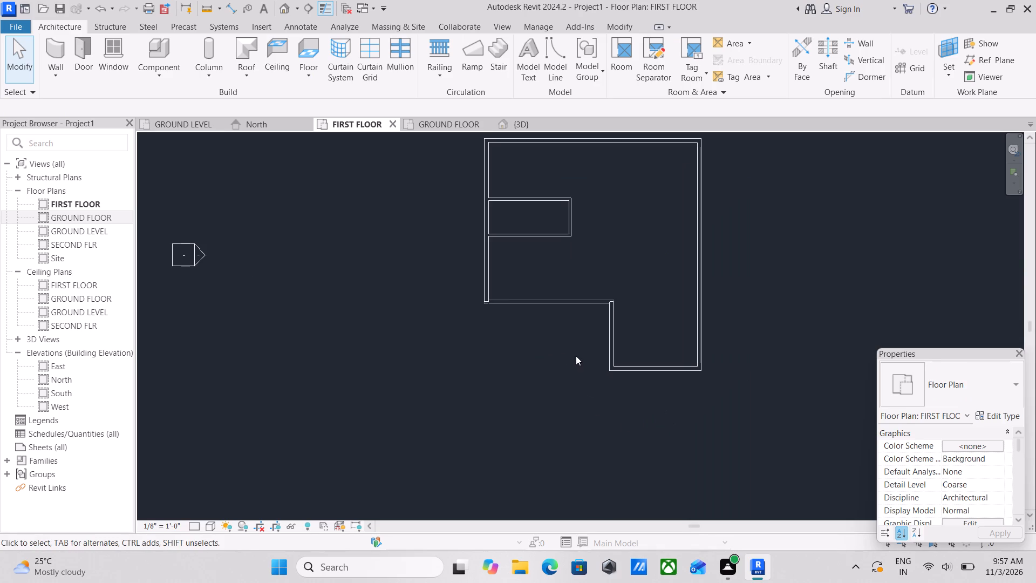
pyautogui.press('w')
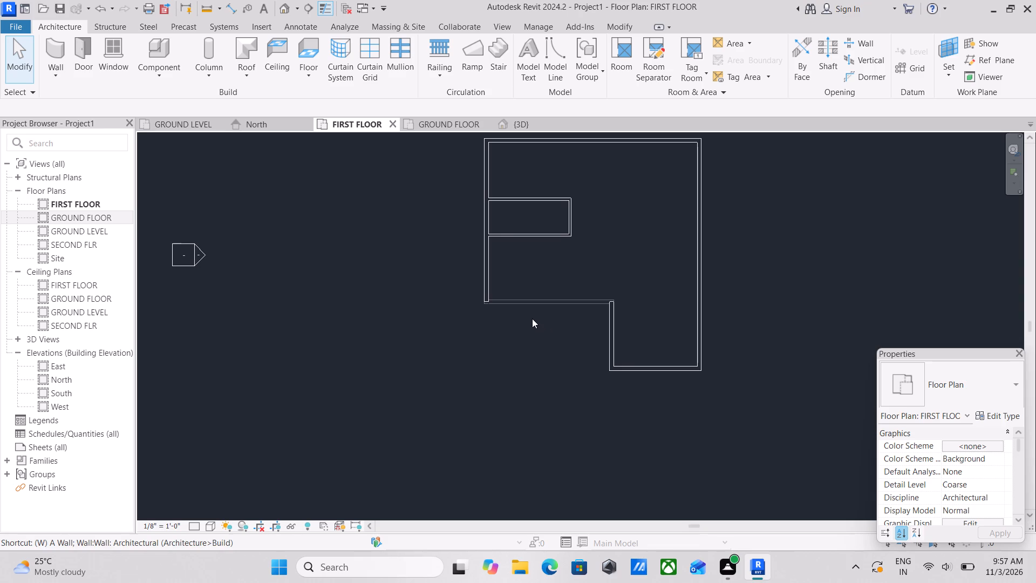
pyautogui.press('a')
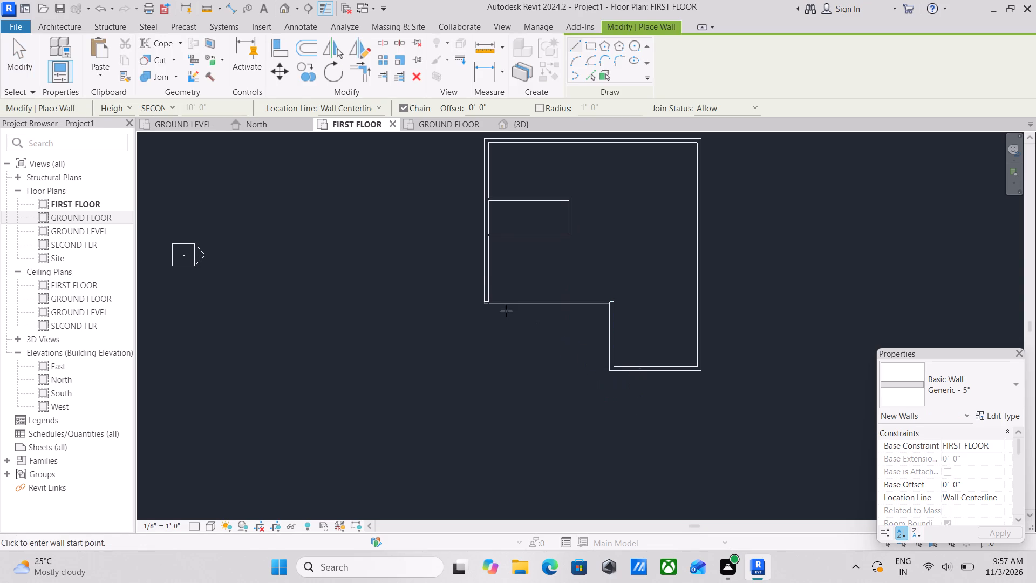
pyautogui.click(487, 301)
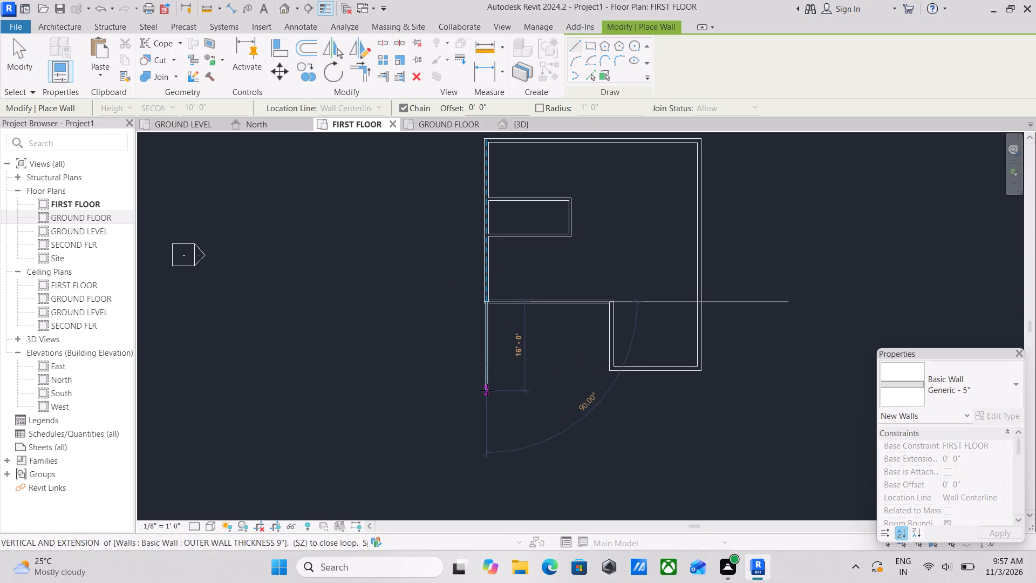
pyautogui.press('Escape')
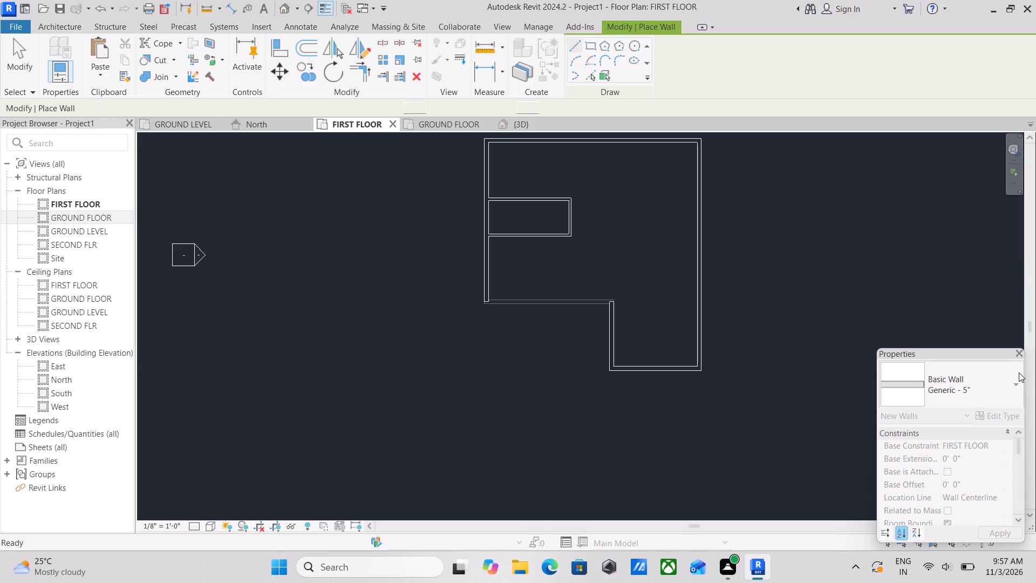
pyautogui.click(1003, 388)
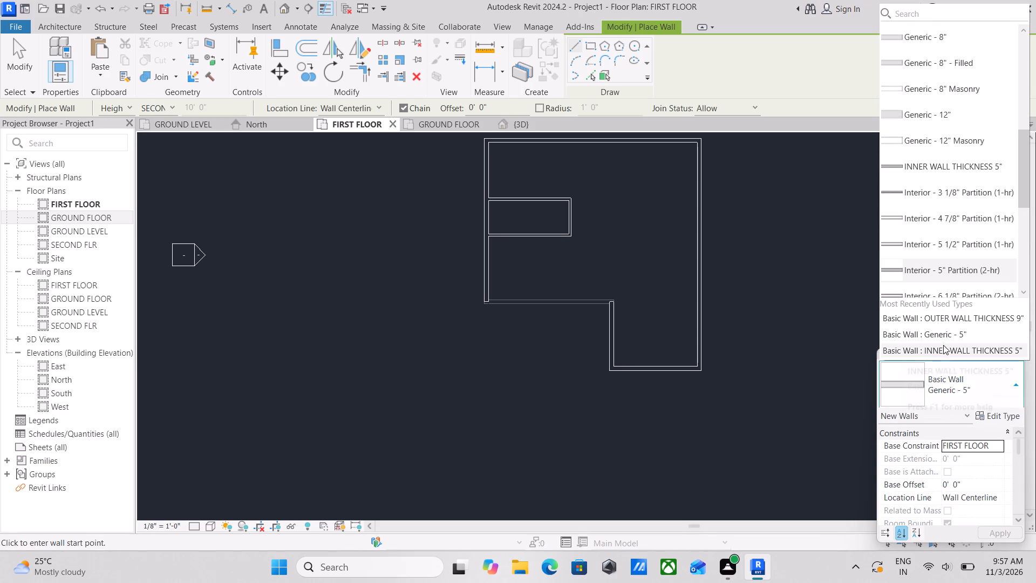
pyautogui.click(945, 313)
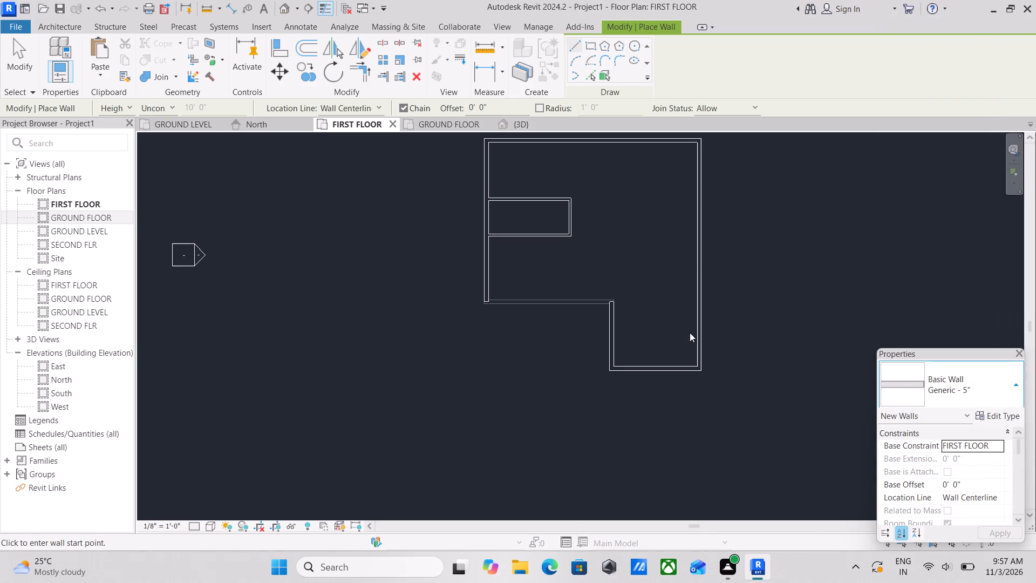
pyautogui.scroll(6, 510, 303)
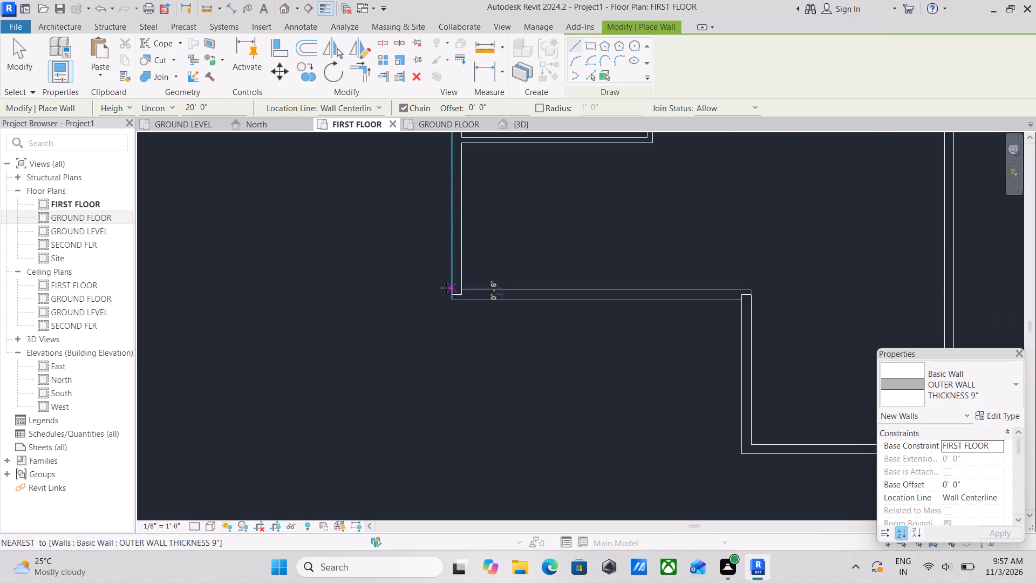
pyautogui.click(455, 294)
pyautogui.scroll(-1, 459, 411)
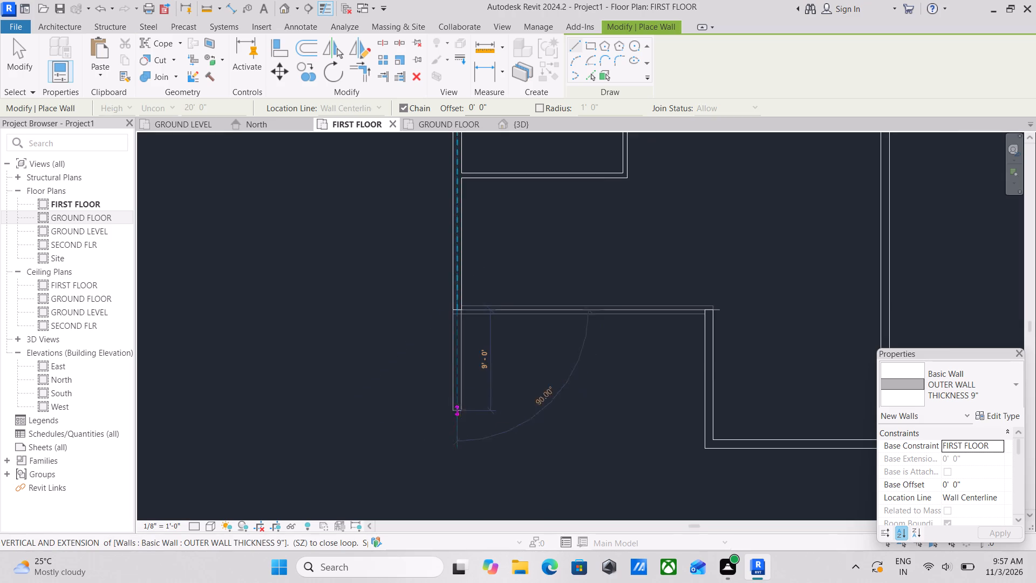
pyautogui.moveTo(460, 409); pyautogui.dragTo(470, 334, button='middle')
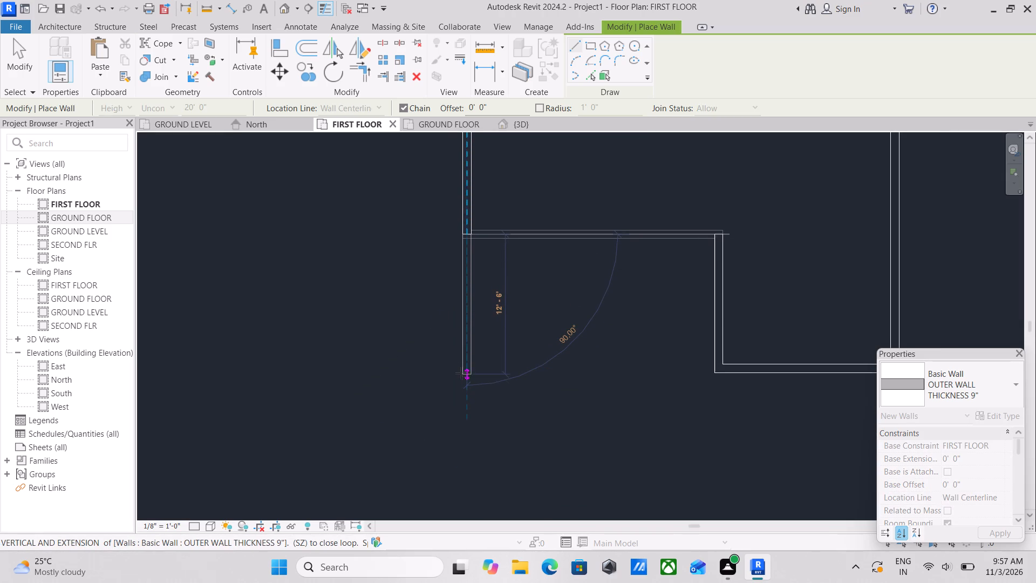
pyautogui.click(461, 370)
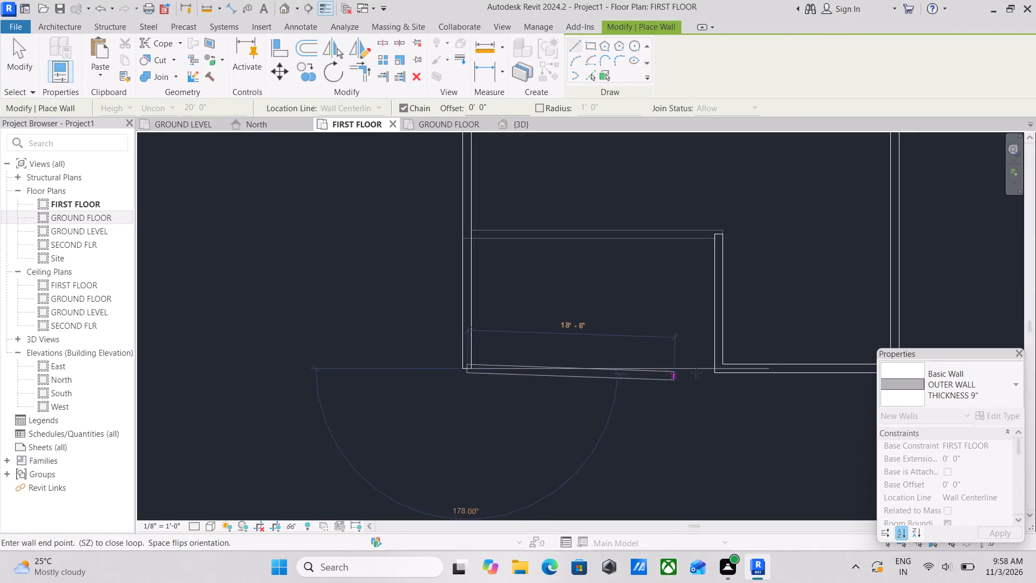
# Close the first floor's south side with a 9" outer wall running east to the projecting room's southwest corner.
pyautogui.click(715, 368)
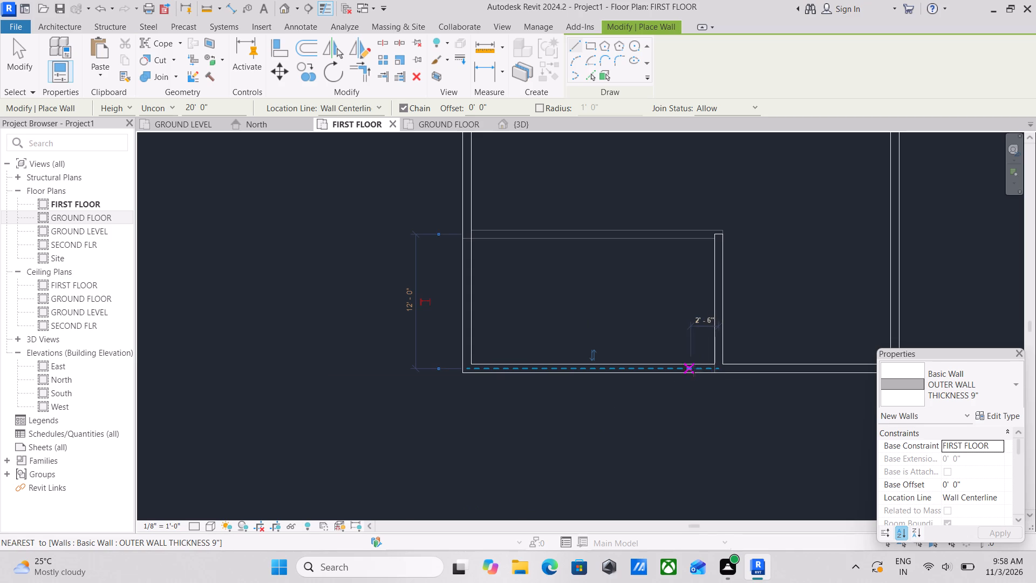
pyautogui.scroll(-5, 698, 369)
pyautogui.scroll(-1, 771, 349)
pyautogui.scroll(1, 771, 349)
pyautogui.scroll(2, 726, 356)
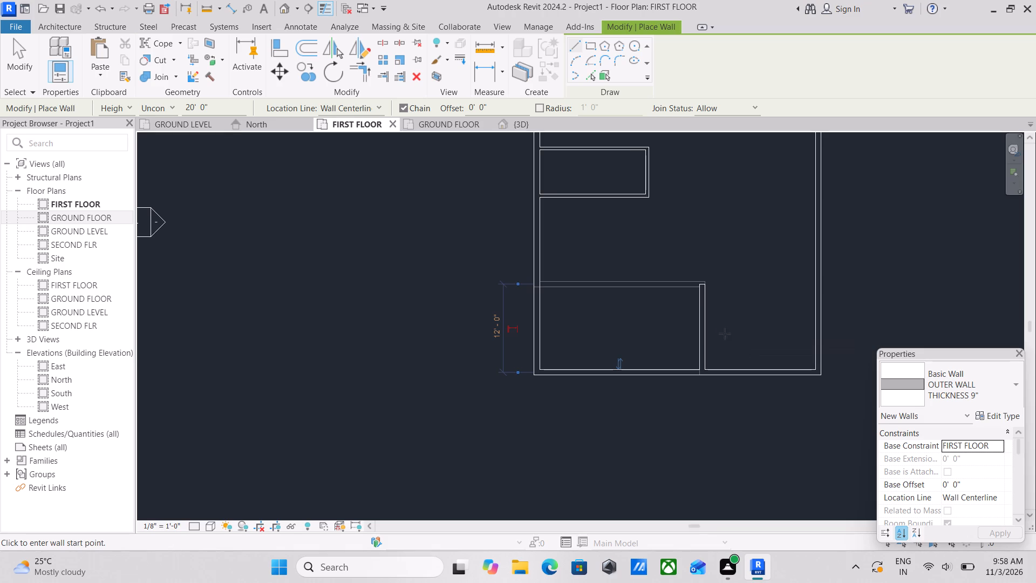
pyautogui.press('Escape')
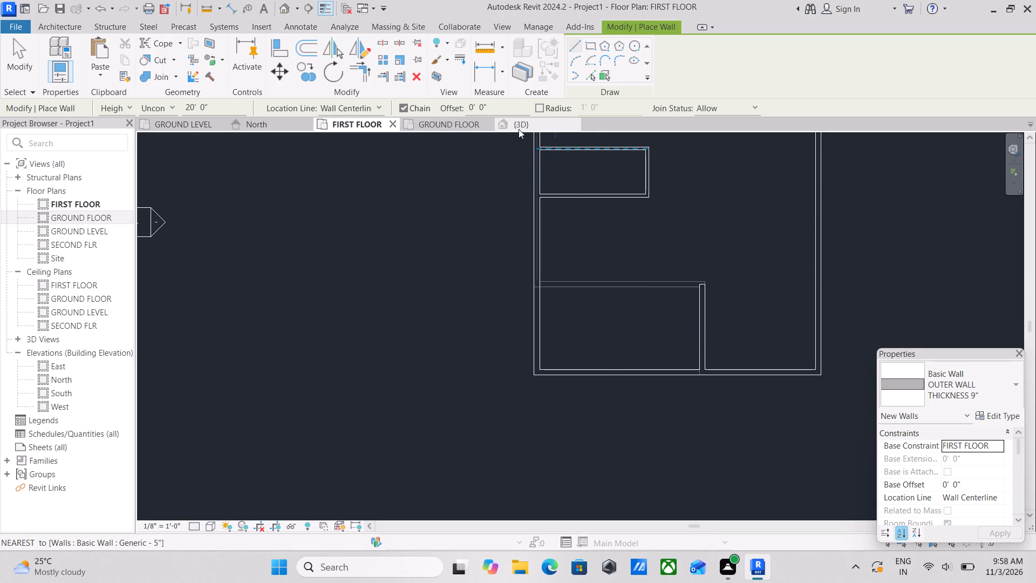
# In the GROUND FLOOR plan, draw a detached 9" outer wall 5'-0" long, aligned with the west wall and about 10'-6" south of the south wall.
pyautogui.click(456, 122)
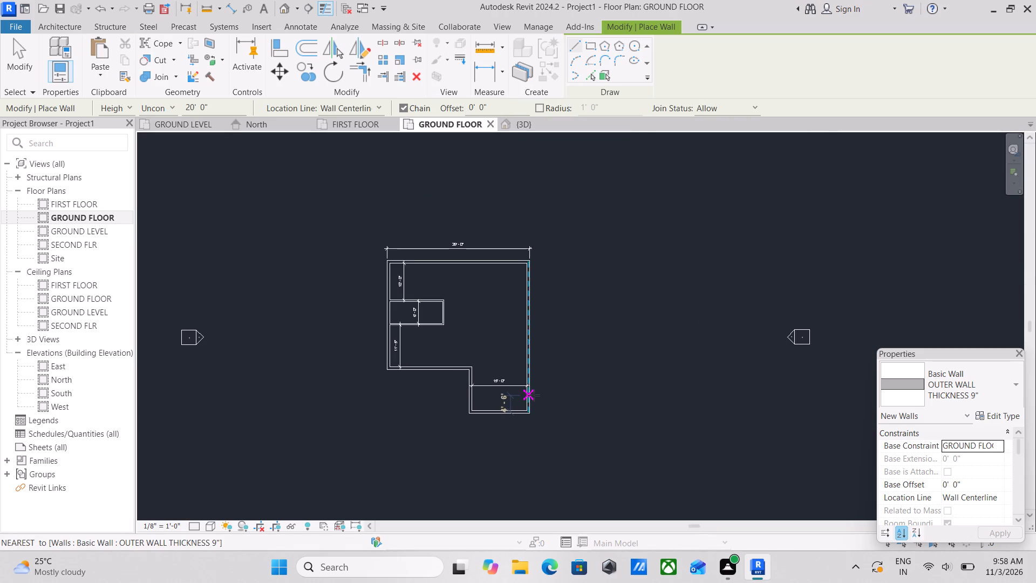
pyautogui.scroll(2, 403, 378)
pyautogui.moveTo(403, 379); pyautogui.dragTo(579, 355, button='middle')
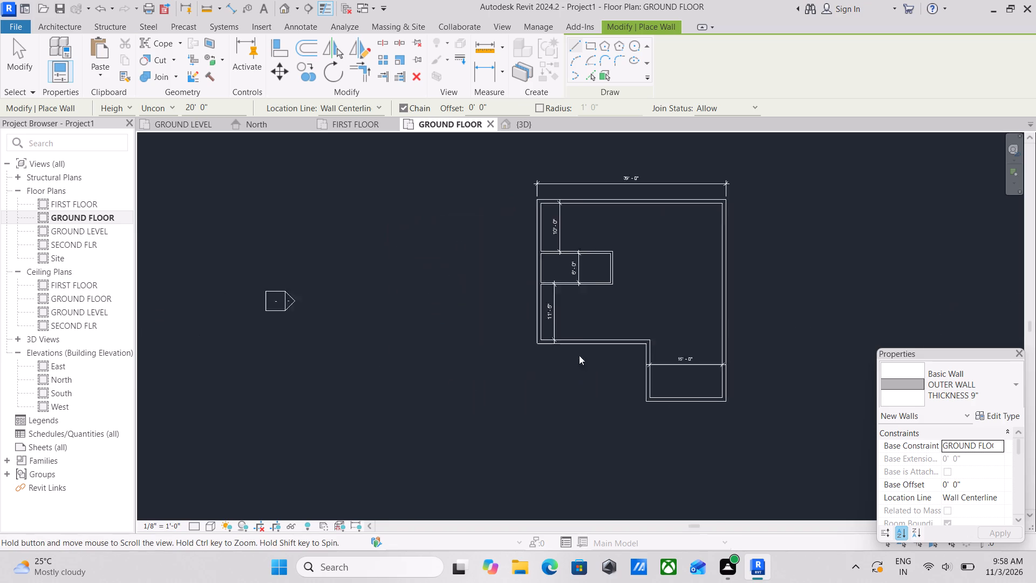
pyautogui.moveTo(579, 355); pyautogui.dragTo(576, 355, button='middle')
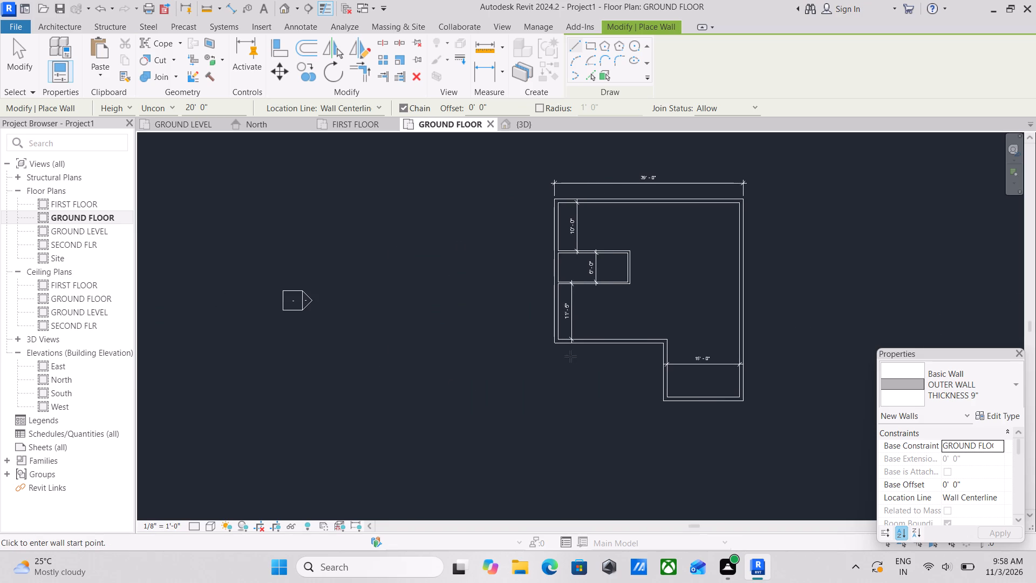
pyautogui.moveTo(535, 355); pyautogui.dragTo(592, 334, button='middle')
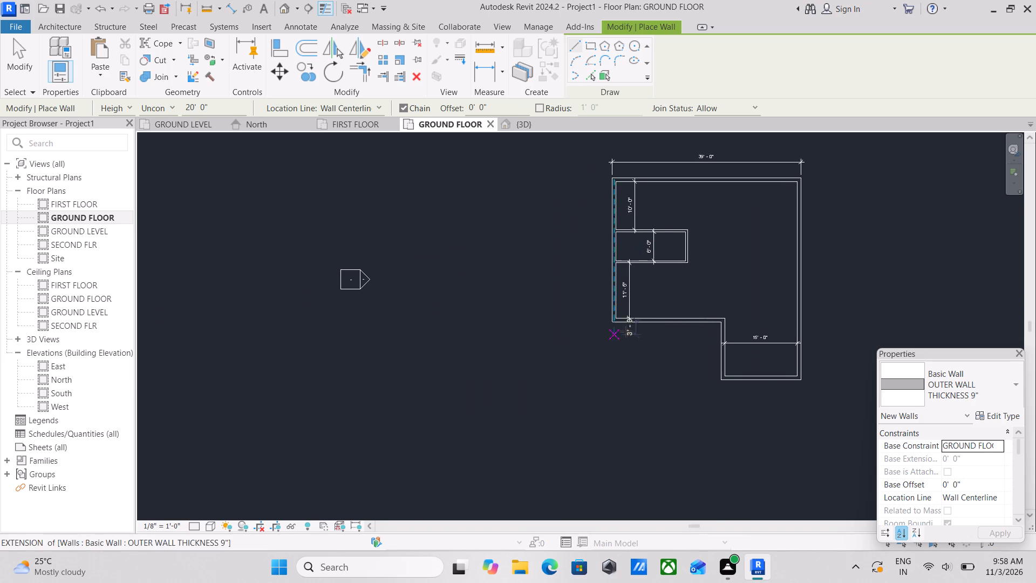
pyautogui.scroll(2, 657, 334)
pyautogui.scroll(3, 705, 344)
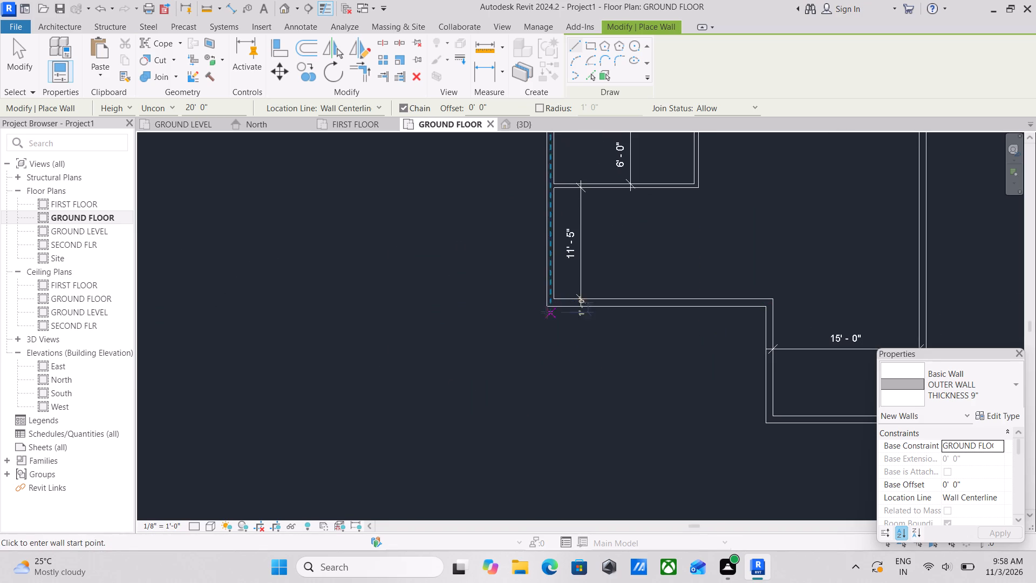
pyautogui.scroll(-3, 607, 390)
pyautogui.moveTo(607, 388); pyautogui.dragTo(629, 307, button='middle')
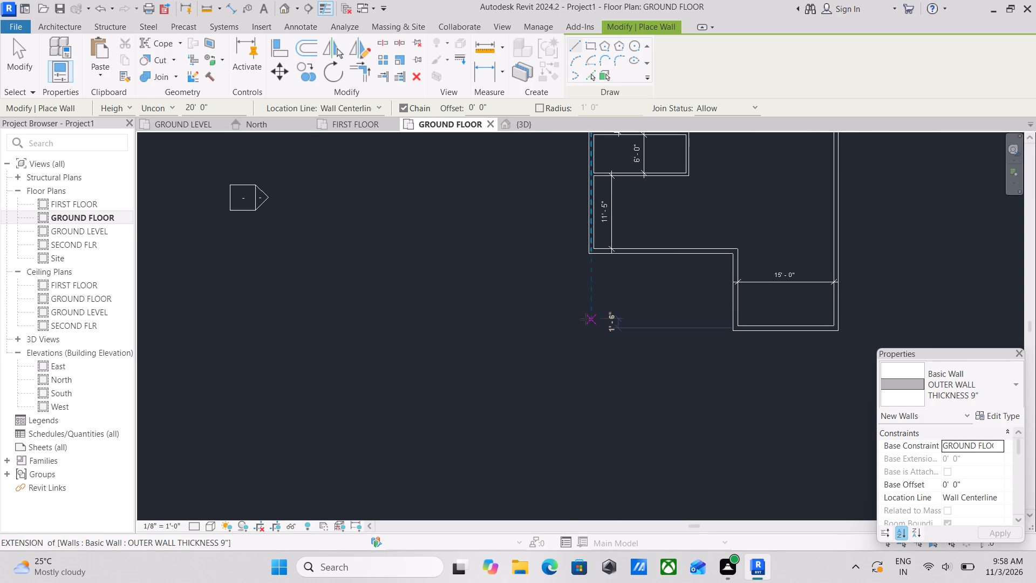
pyautogui.click(586, 319)
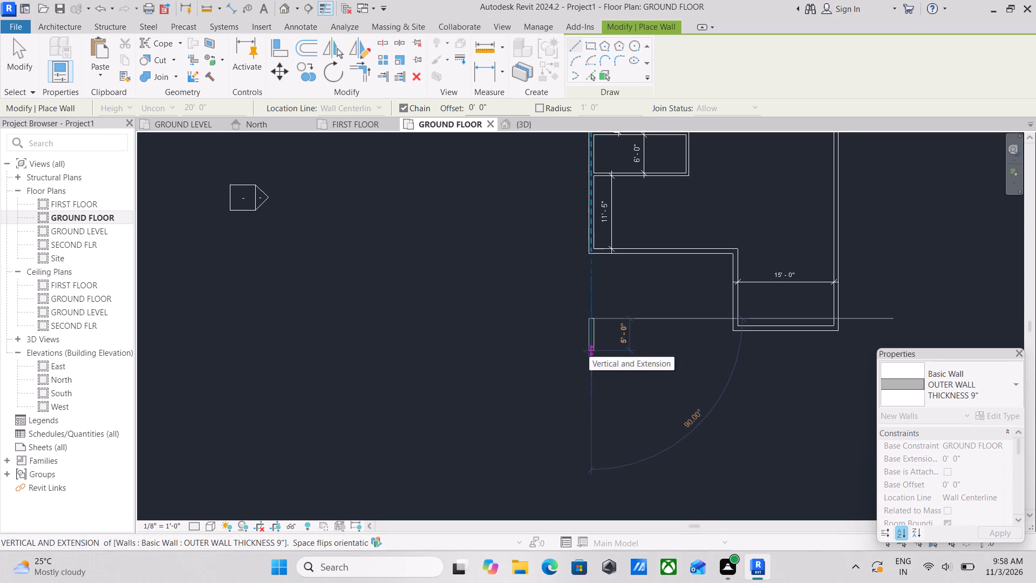
pyautogui.click(589, 351)
pyautogui.scroll(-2, 649, 296)
pyautogui.press('Escape')
pyautogui.scroll(1, 634, 314)
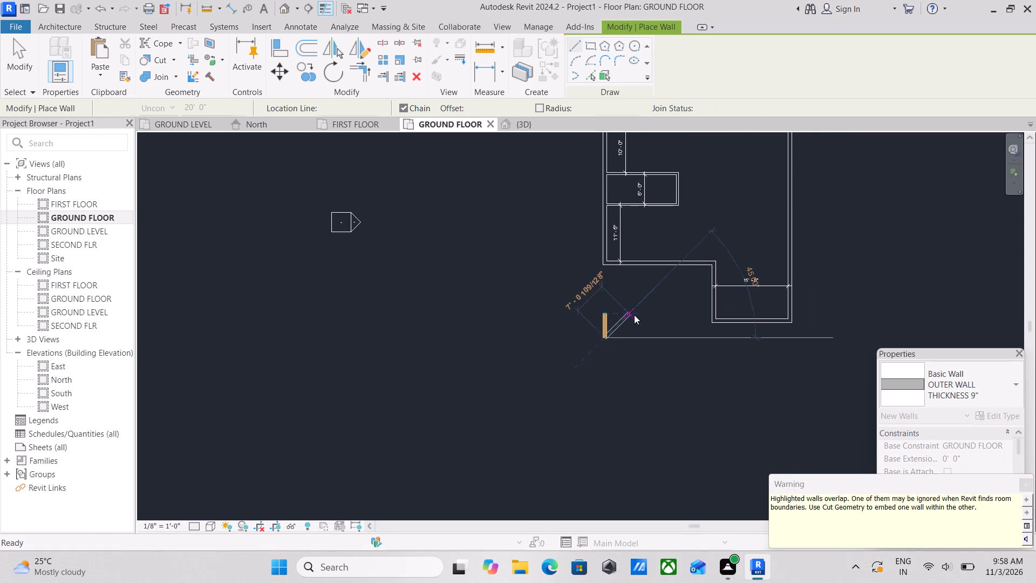
pyautogui.scroll(1, 634, 315)
pyautogui.press('Escape')
pyautogui.scroll(3, 611, 325)
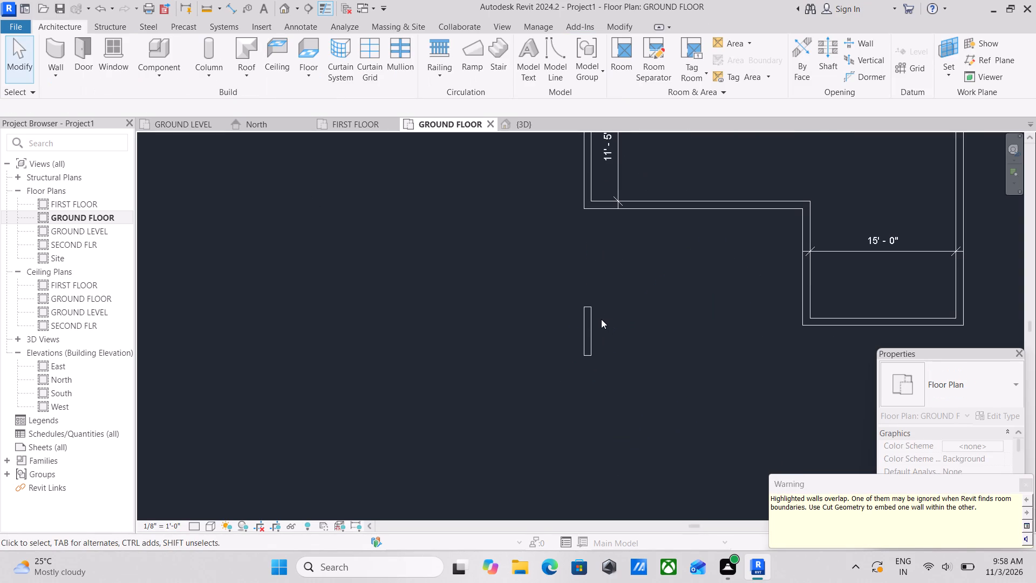
# Set the detached wall's unconnected height to 10'-0".
pyautogui.click(593, 322)
pyautogui.press('Escape')
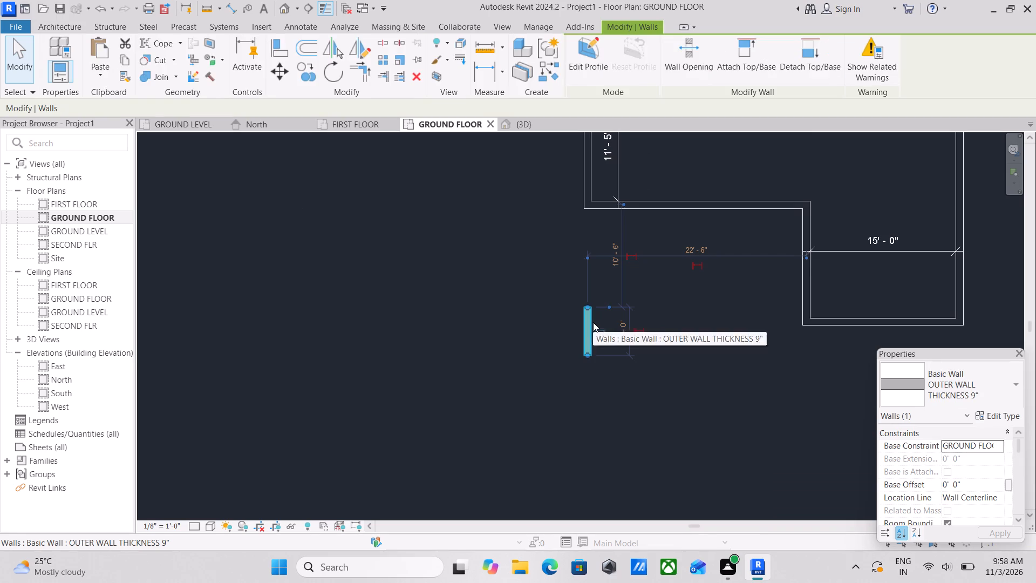
pyautogui.press('Escape')
pyautogui.click(592, 321)
pyautogui.scroll(-1, 1035, 580)
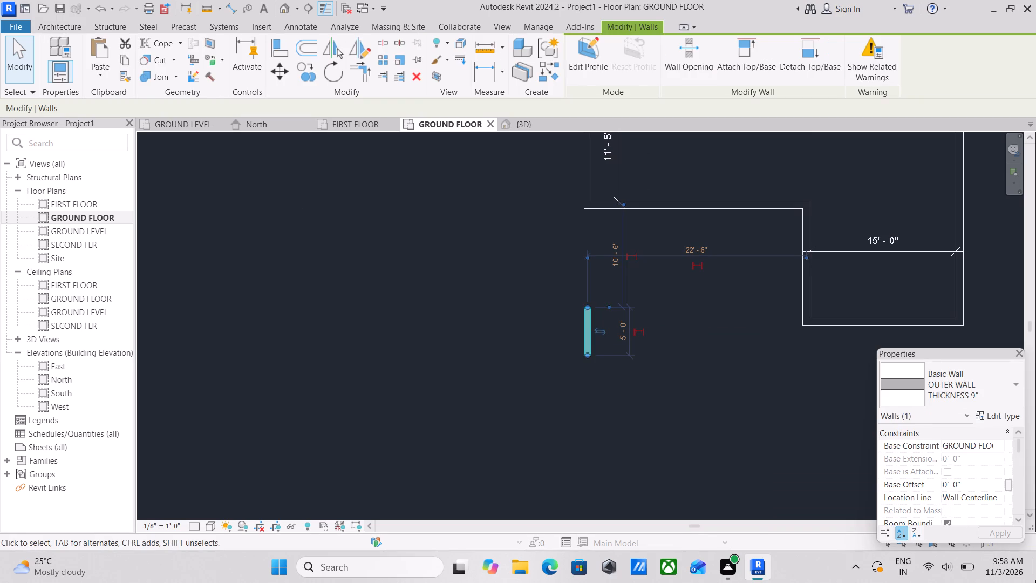
pyautogui.scroll(-2, 1035, 580)
pyautogui.scroll(-2, 971, 470)
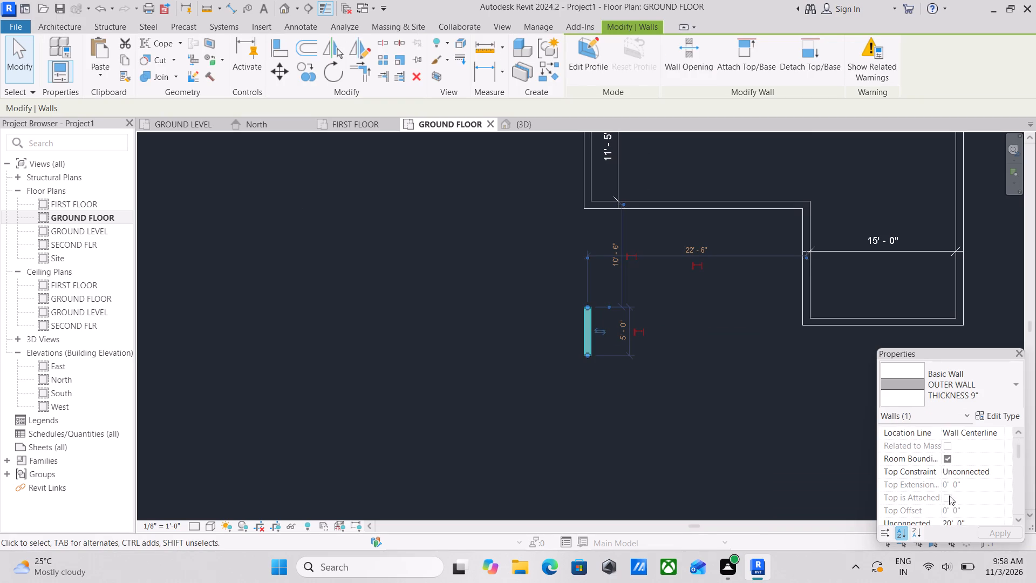
pyautogui.scroll(-1, 972, 477)
pyautogui.click(971, 482)
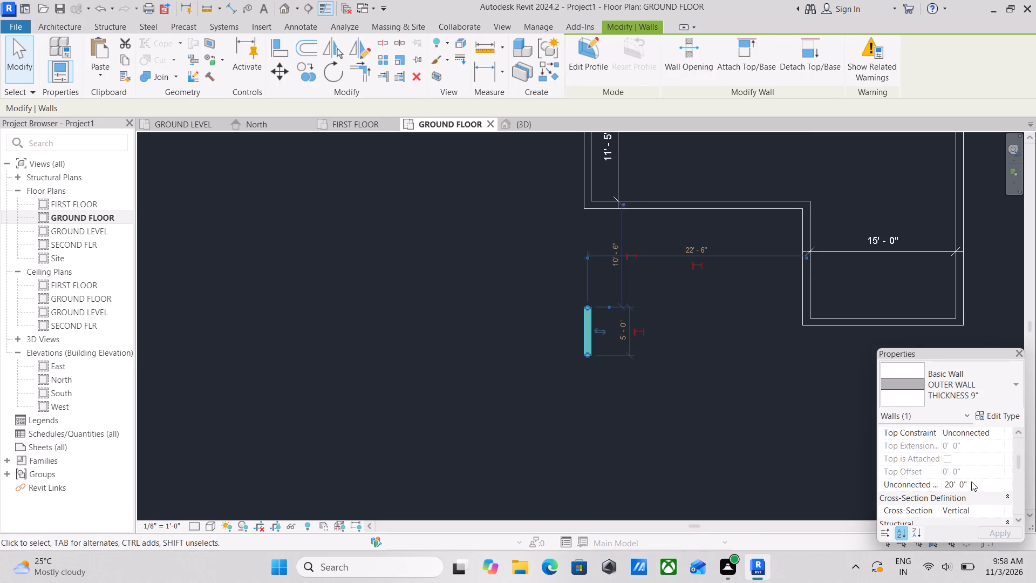
pyautogui.moveTo(986, 484); pyautogui.dragTo(885, 490)
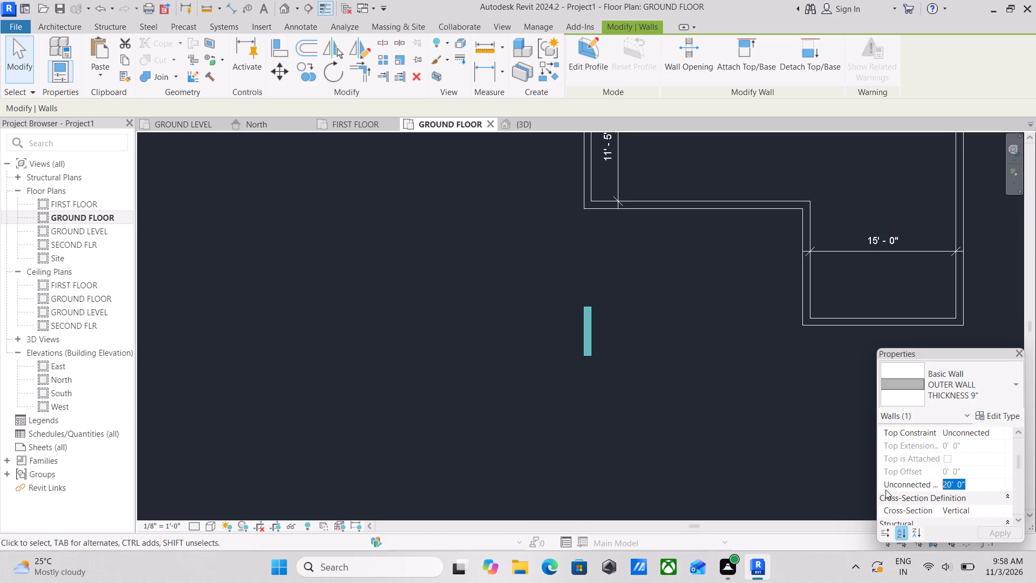
pyautogui.write("10'")
pyautogui.press('Return')
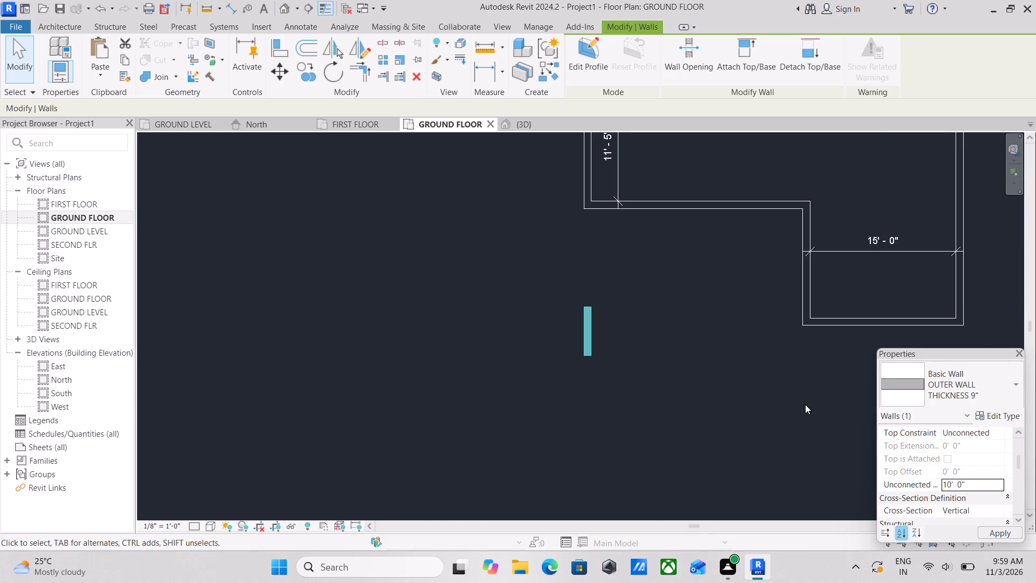
pyautogui.scroll(-4, 781, 354)
pyautogui.scroll(2, 715, 340)
pyautogui.press('Escape')
pyautogui.scroll(3, 729, 271)
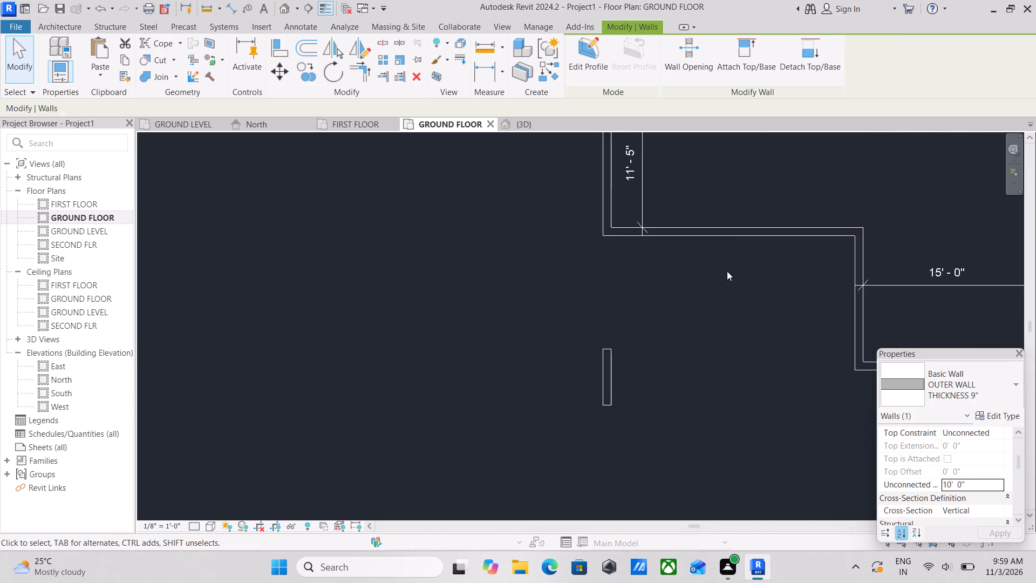
# Examine the detached wall in the ground floor plan and compare its position with the FIRST FLOOR wall layout.
pyautogui.scroll(-2, 745, 226)
pyautogui.moveTo(647, 294); pyautogui.dragTo(615, 351, button='middle')
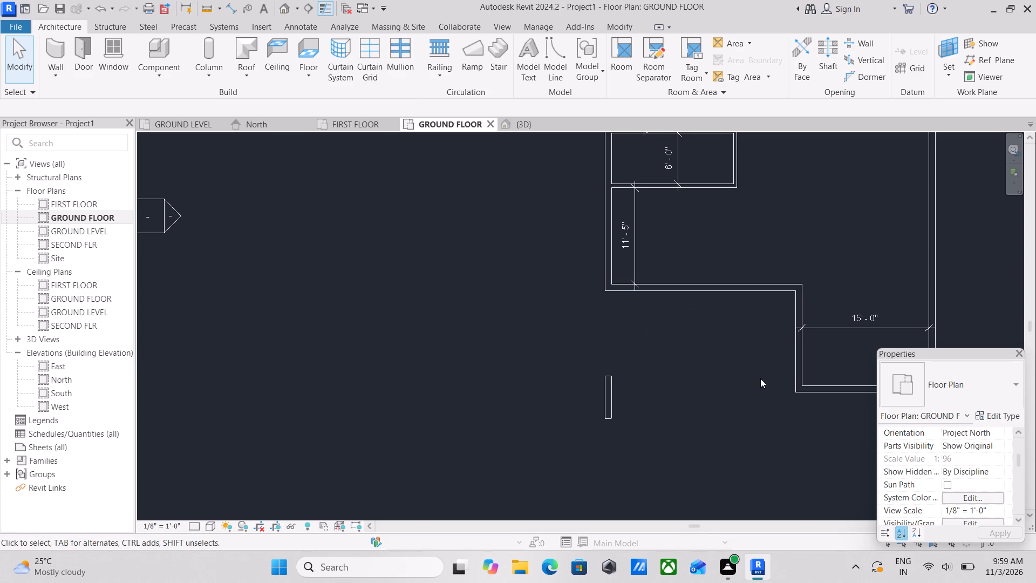
pyautogui.scroll(-2, 711, 413)
pyautogui.moveTo(706, 409); pyautogui.dragTo(624, 381, button='middle')
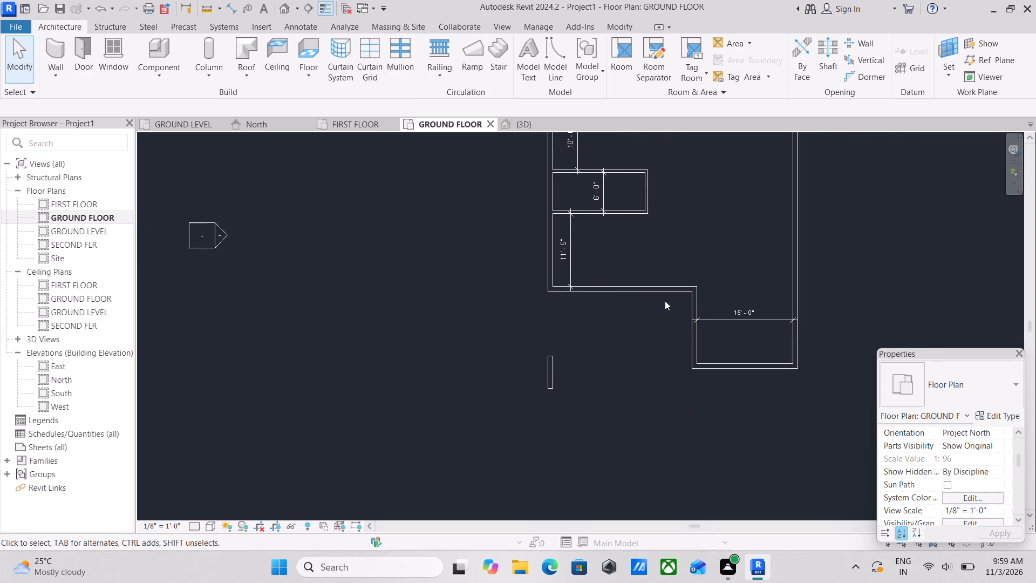
pyautogui.moveTo(659, 302); pyautogui.dragTo(584, 382, button='middle')
pyautogui.click(356, 122)
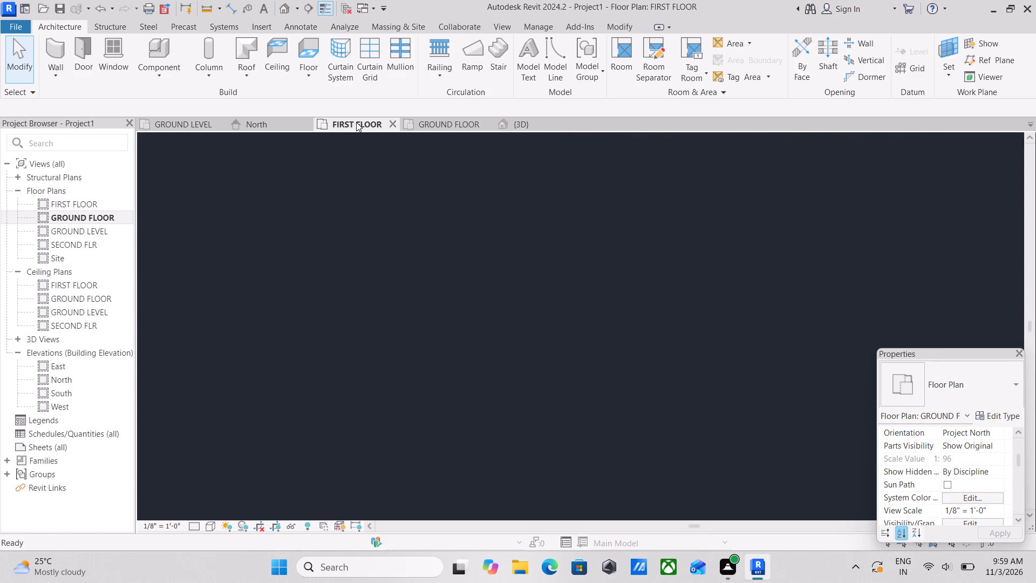
pyautogui.scroll(-1, 730, 328)
pyautogui.moveTo(717, 322); pyautogui.dragTo(614, 310, button='middle')
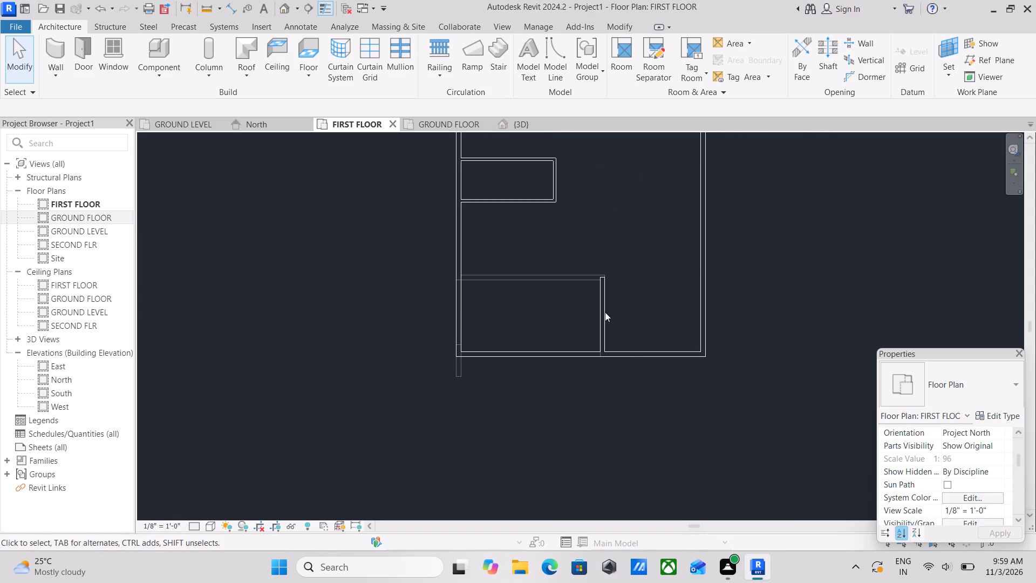
pyautogui.scroll(-1, 506, 306)
pyautogui.moveTo(503, 304); pyautogui.dragTo(503, 304, button='middle')
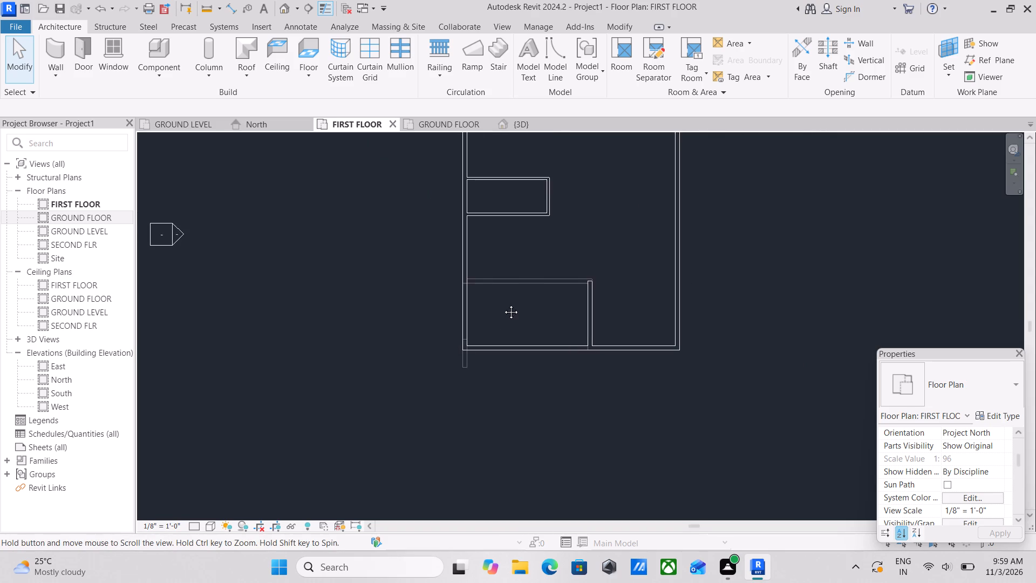
pyautogui.moveTo(503, 304); pyautogui.dragTo(496, 331, button='middle')
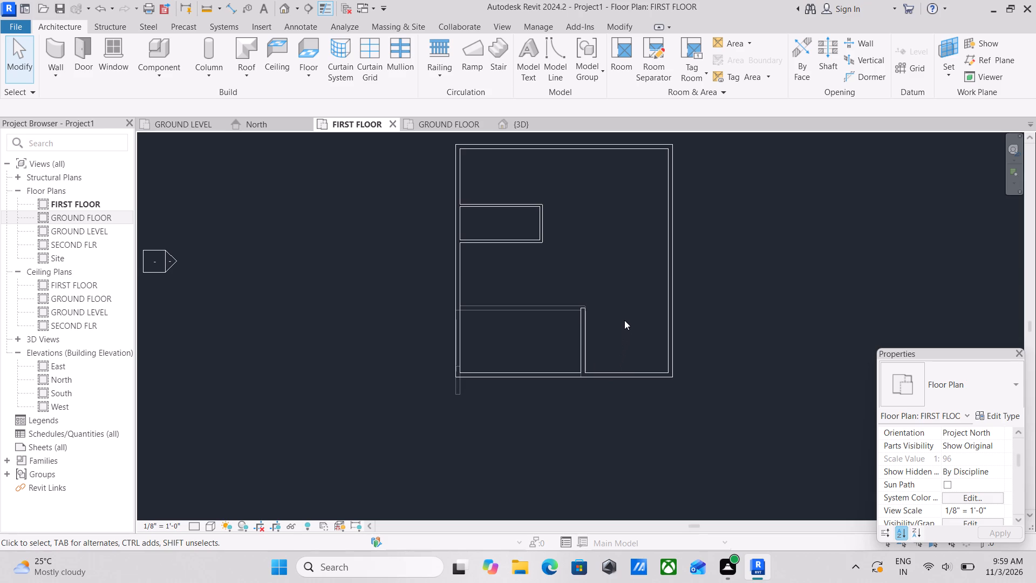
pyautogui.scroll(-2, 569, 305)
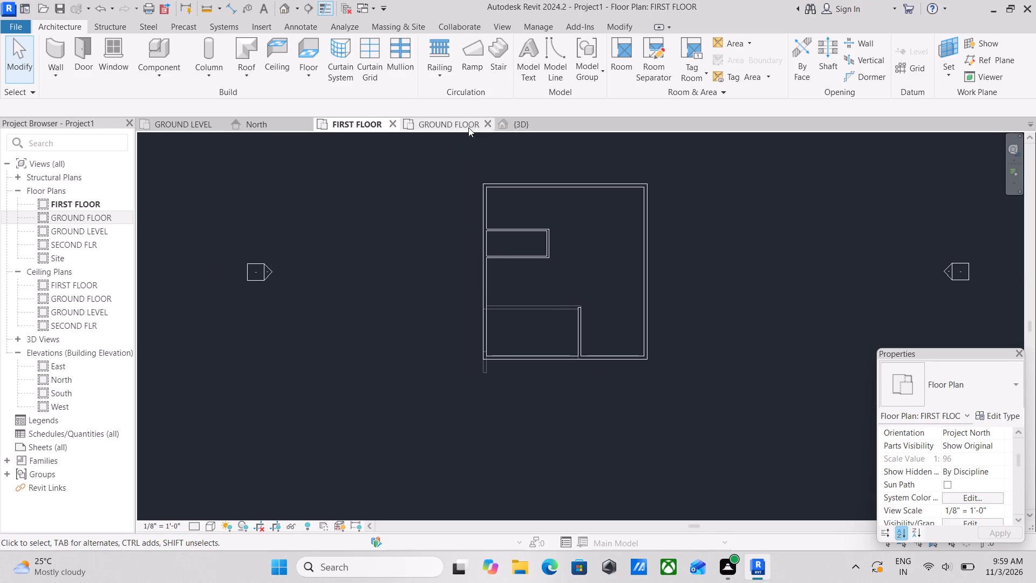
# In the GROUND FLOOR plan, delete the 11'-5" dimension between the small room and the south outer wall.
pyautogui.click(438, 125)
pyautogui.scroll(-2, 537, 294)
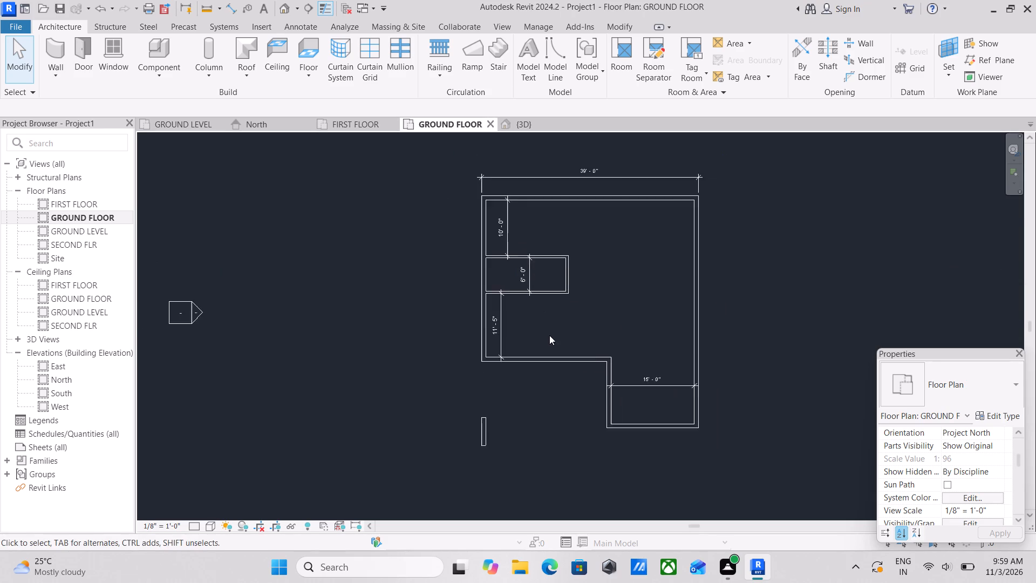
pyautogui.scroll(3, 549, 329)
pyautogui.scroll(-1, 562, 329)
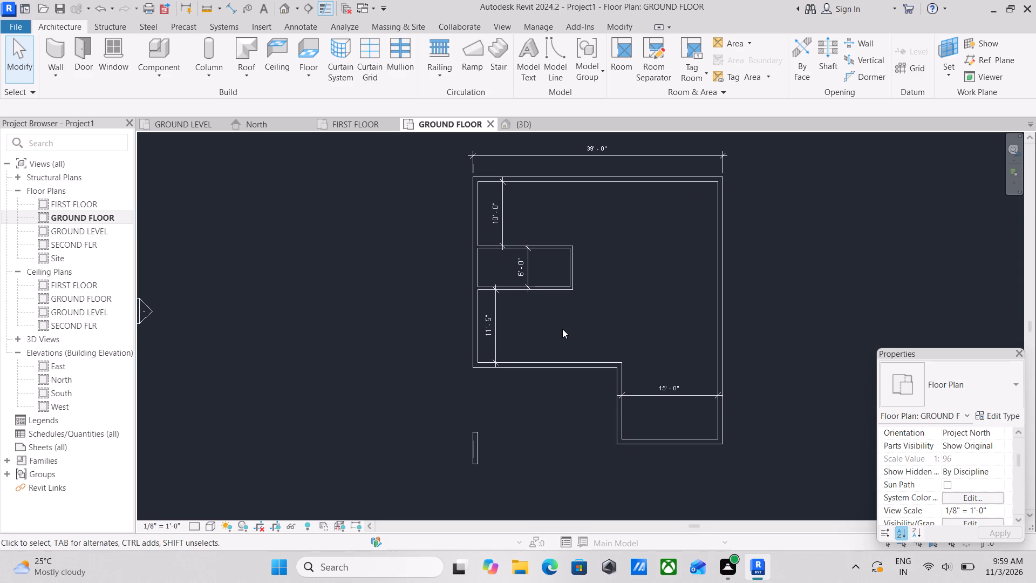
pyautogui.scroll(3, 503, 320)
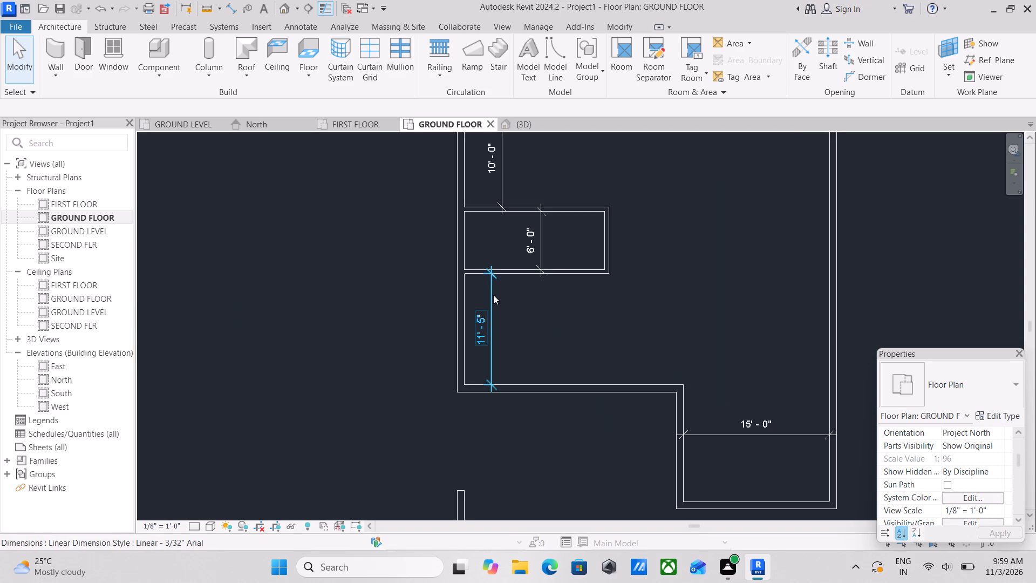
pyautogui.click(493, 295)
pyautogui.rightClick(493, 295)
pyautogui.rightClick(493, 295)
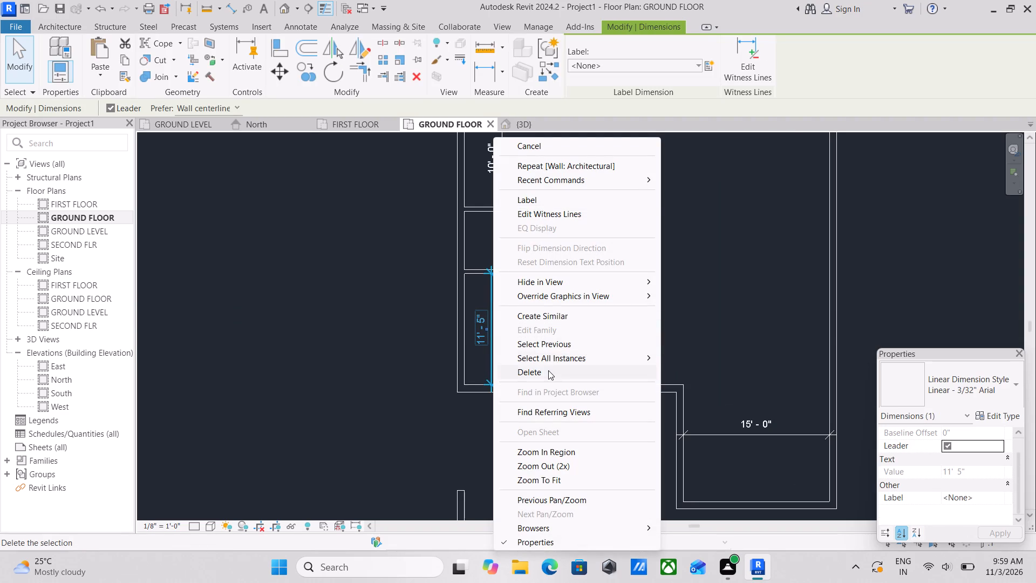
pyautogui.click(548, 370)
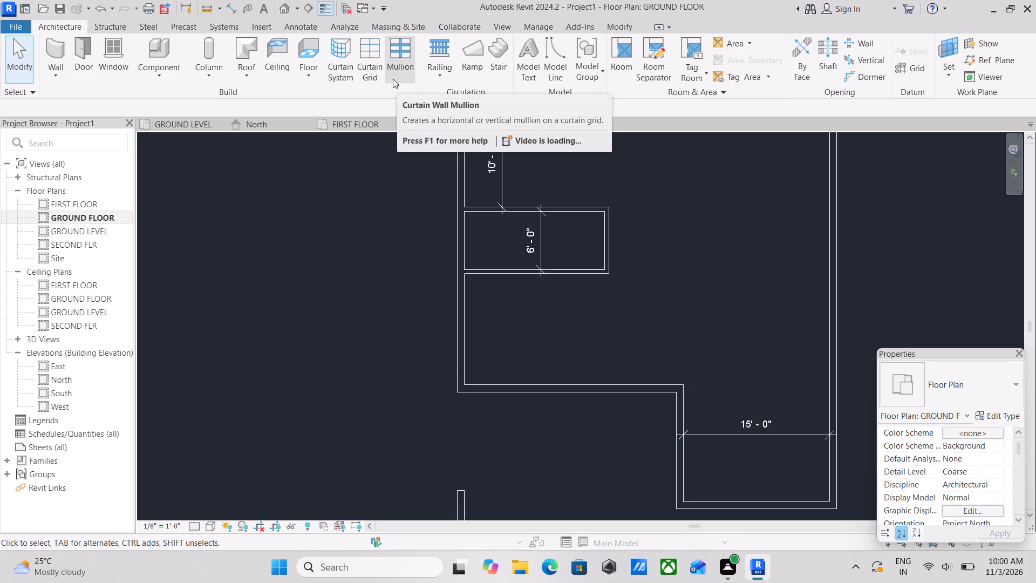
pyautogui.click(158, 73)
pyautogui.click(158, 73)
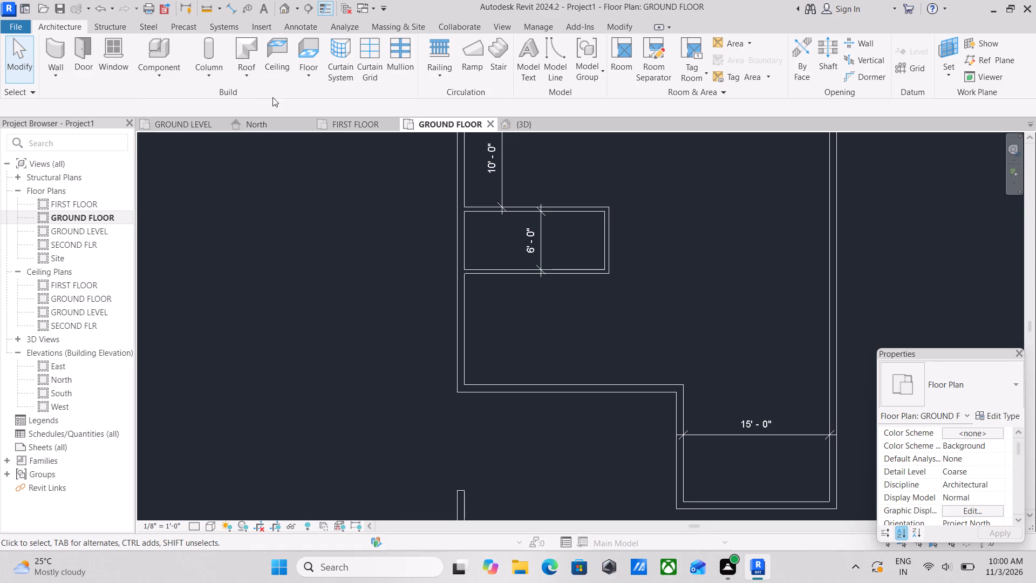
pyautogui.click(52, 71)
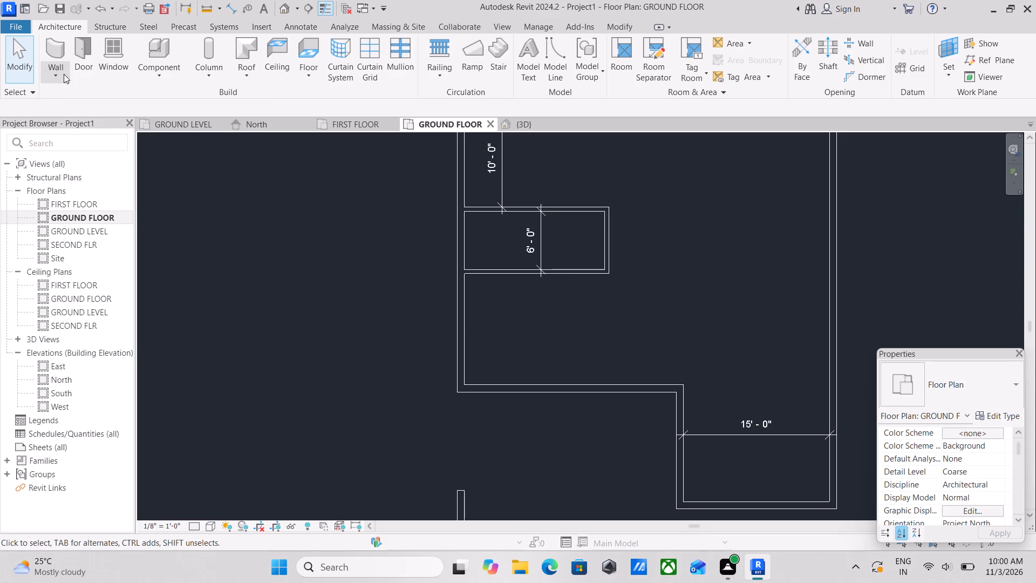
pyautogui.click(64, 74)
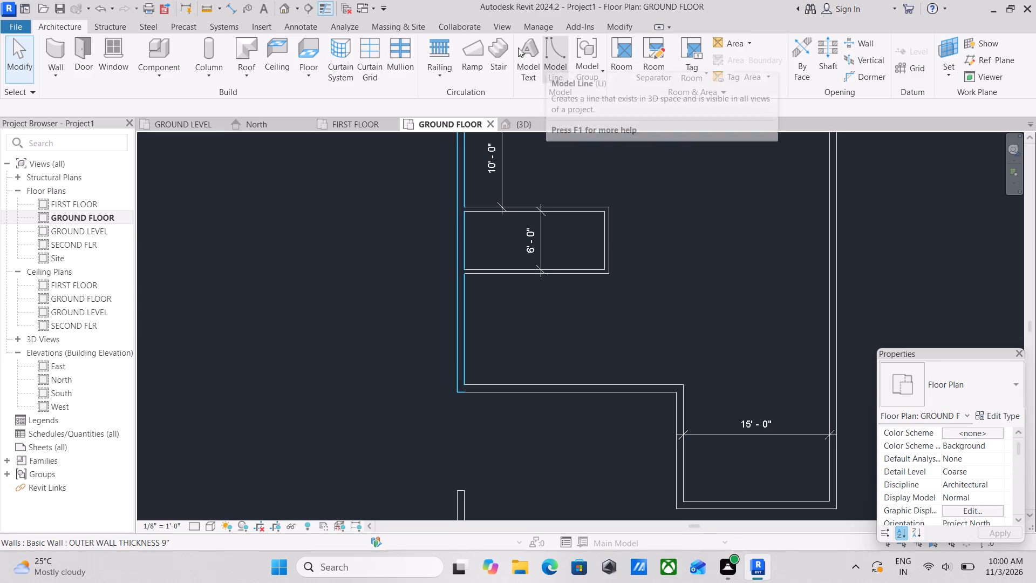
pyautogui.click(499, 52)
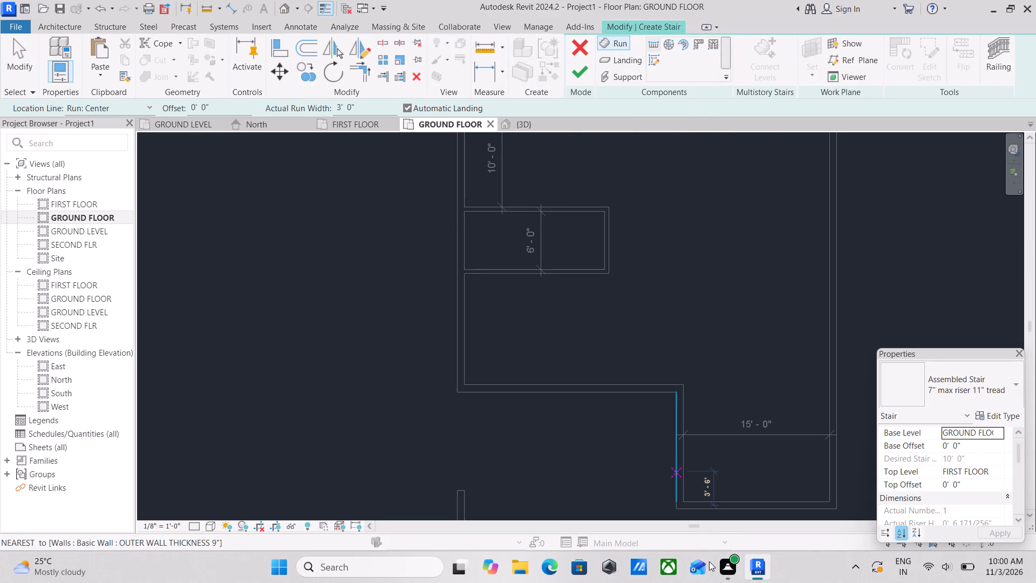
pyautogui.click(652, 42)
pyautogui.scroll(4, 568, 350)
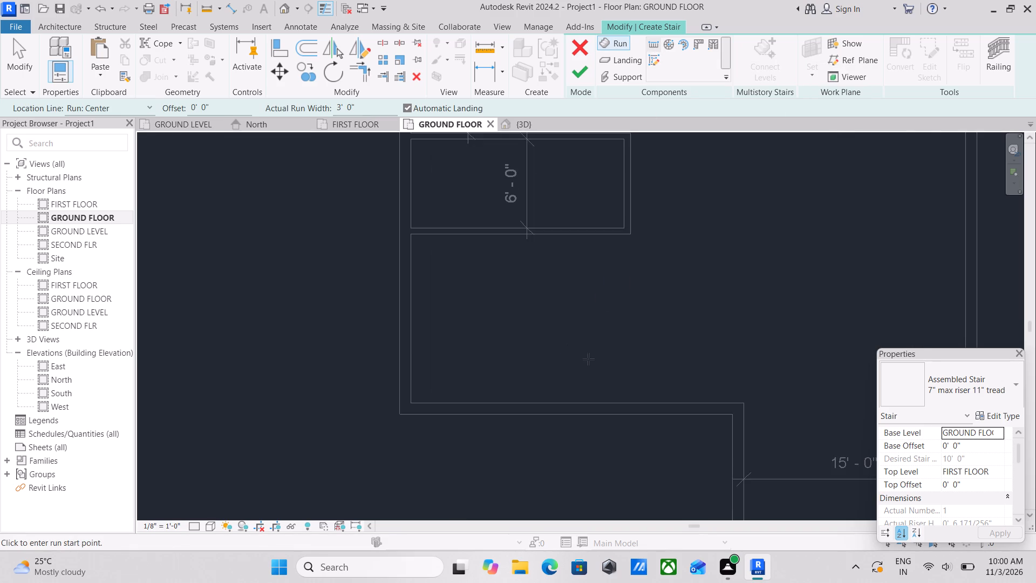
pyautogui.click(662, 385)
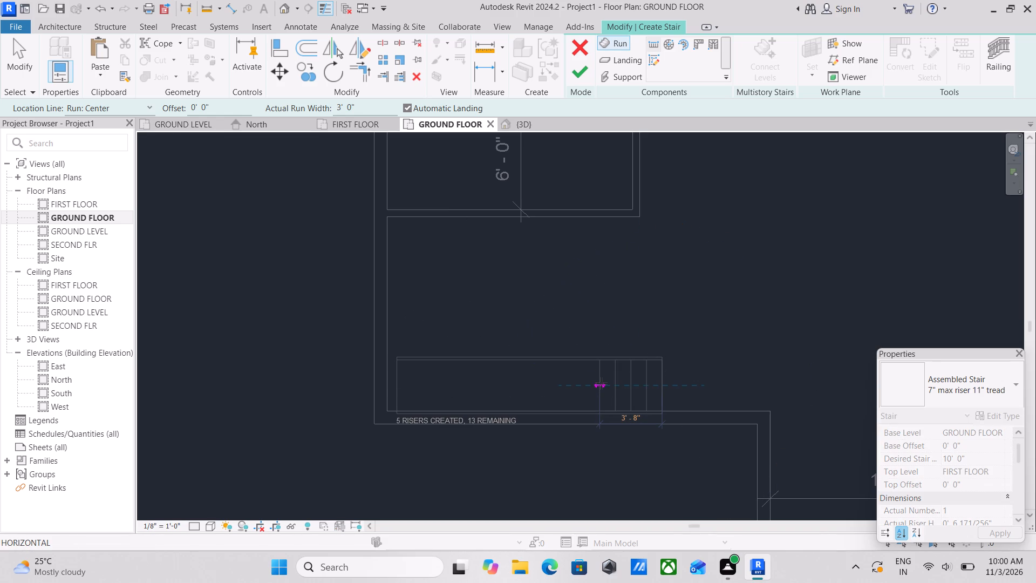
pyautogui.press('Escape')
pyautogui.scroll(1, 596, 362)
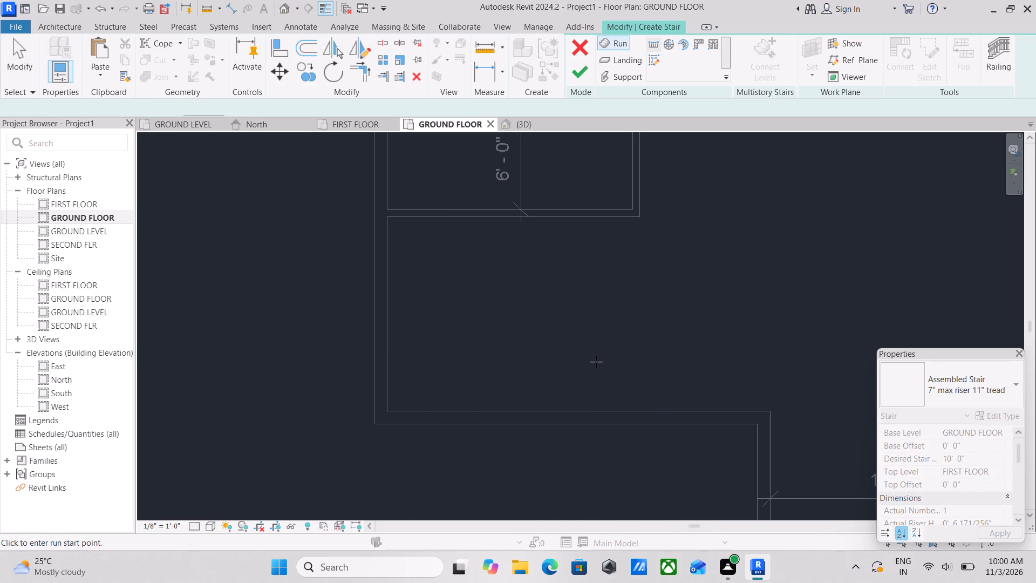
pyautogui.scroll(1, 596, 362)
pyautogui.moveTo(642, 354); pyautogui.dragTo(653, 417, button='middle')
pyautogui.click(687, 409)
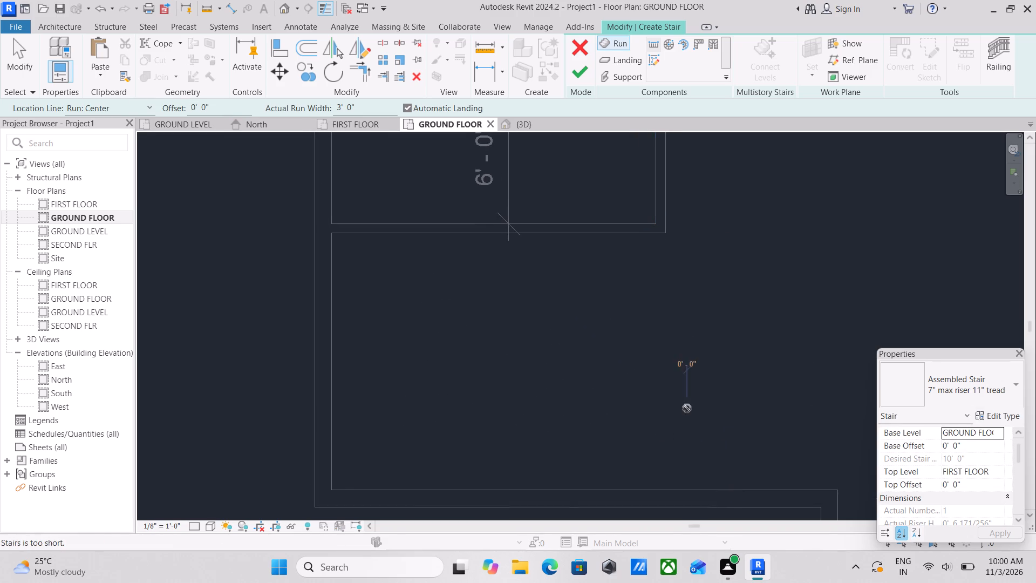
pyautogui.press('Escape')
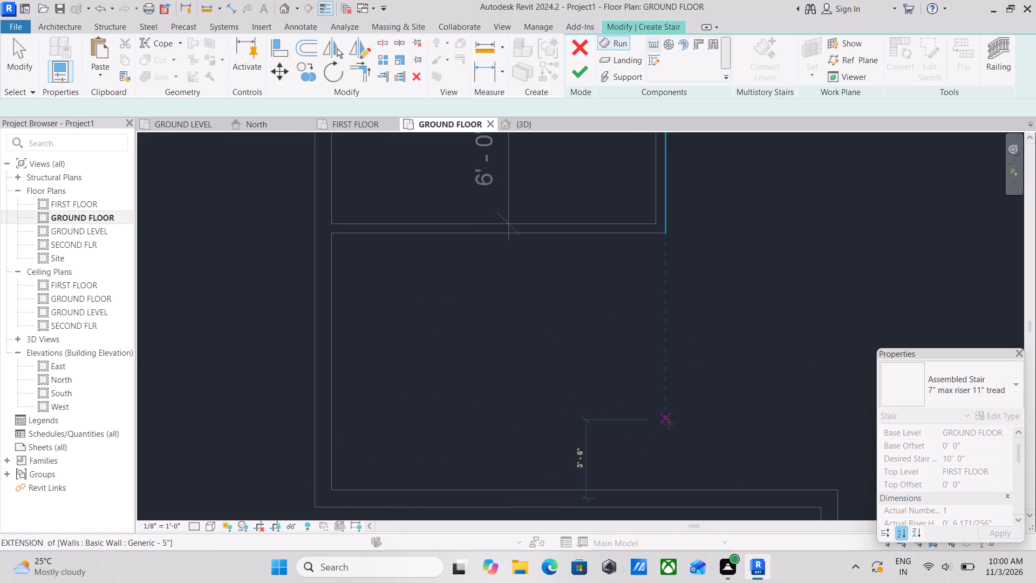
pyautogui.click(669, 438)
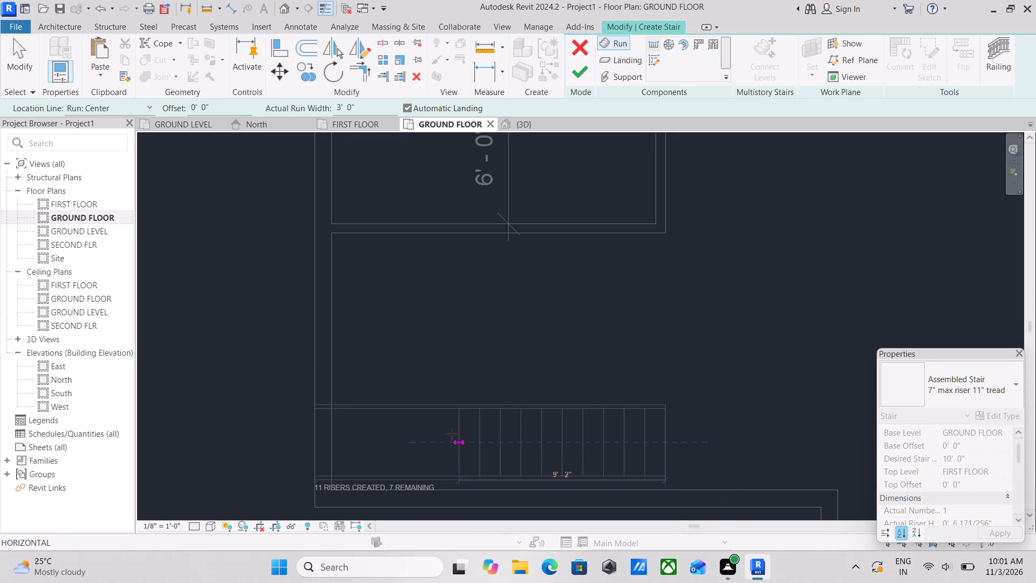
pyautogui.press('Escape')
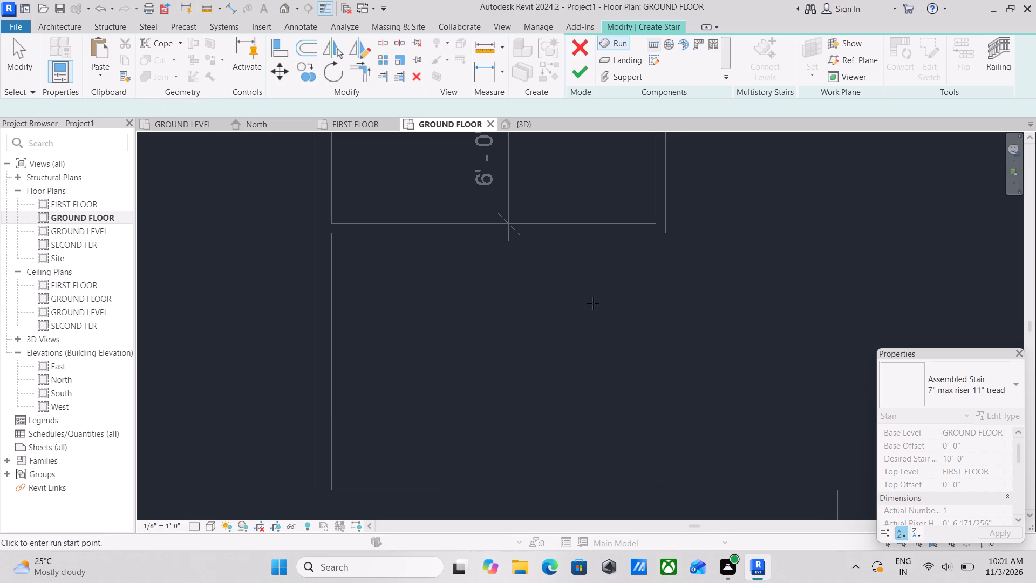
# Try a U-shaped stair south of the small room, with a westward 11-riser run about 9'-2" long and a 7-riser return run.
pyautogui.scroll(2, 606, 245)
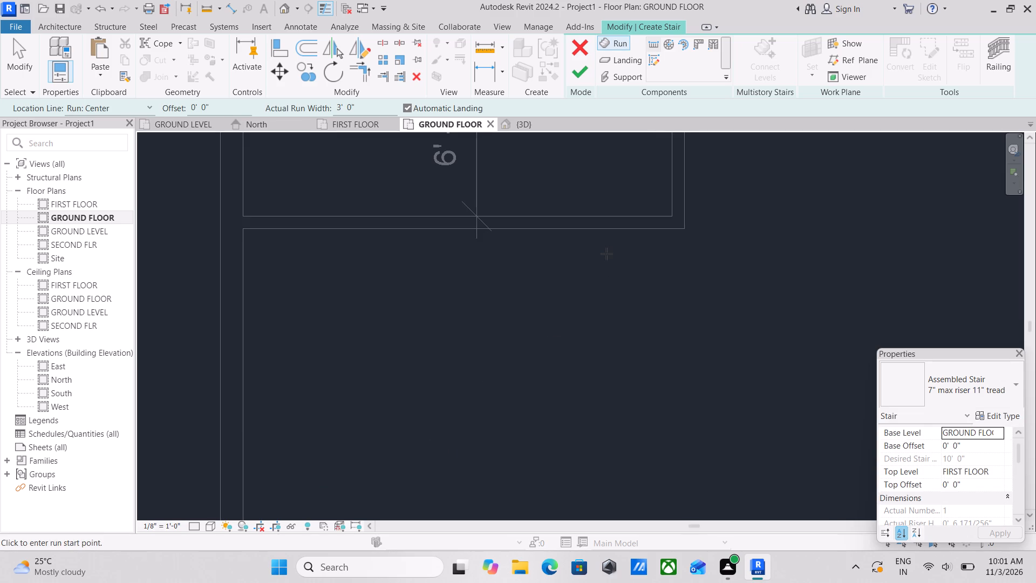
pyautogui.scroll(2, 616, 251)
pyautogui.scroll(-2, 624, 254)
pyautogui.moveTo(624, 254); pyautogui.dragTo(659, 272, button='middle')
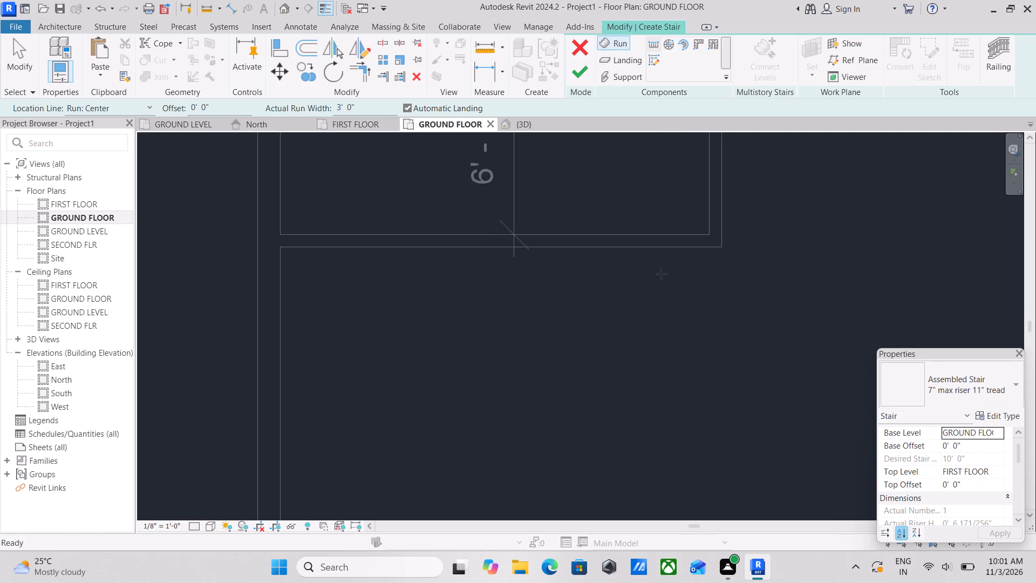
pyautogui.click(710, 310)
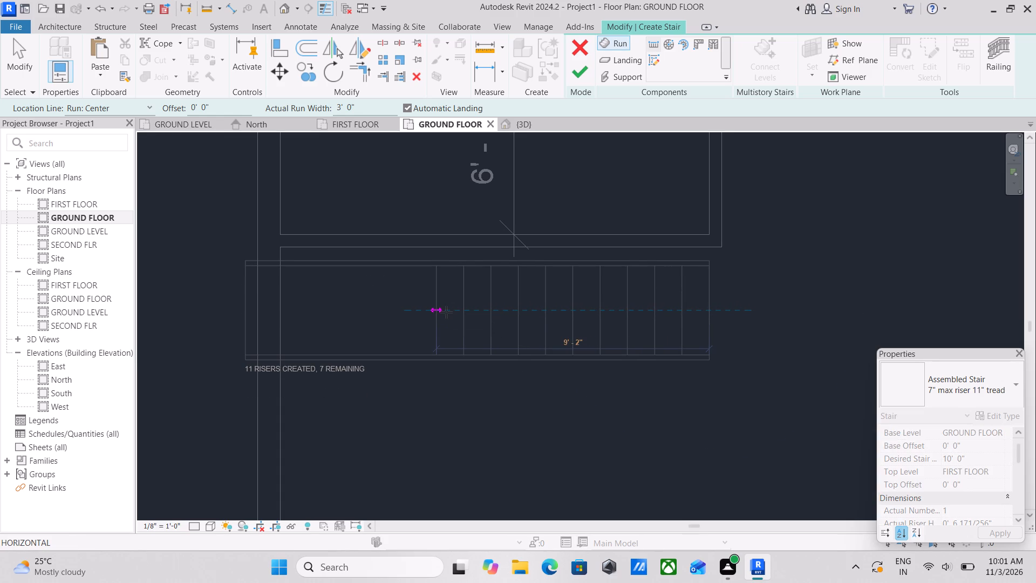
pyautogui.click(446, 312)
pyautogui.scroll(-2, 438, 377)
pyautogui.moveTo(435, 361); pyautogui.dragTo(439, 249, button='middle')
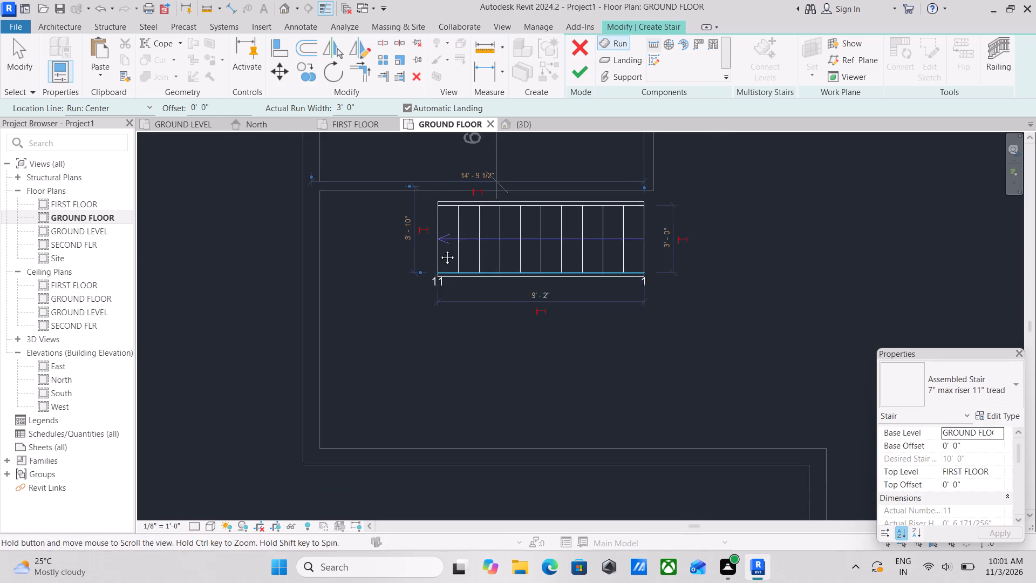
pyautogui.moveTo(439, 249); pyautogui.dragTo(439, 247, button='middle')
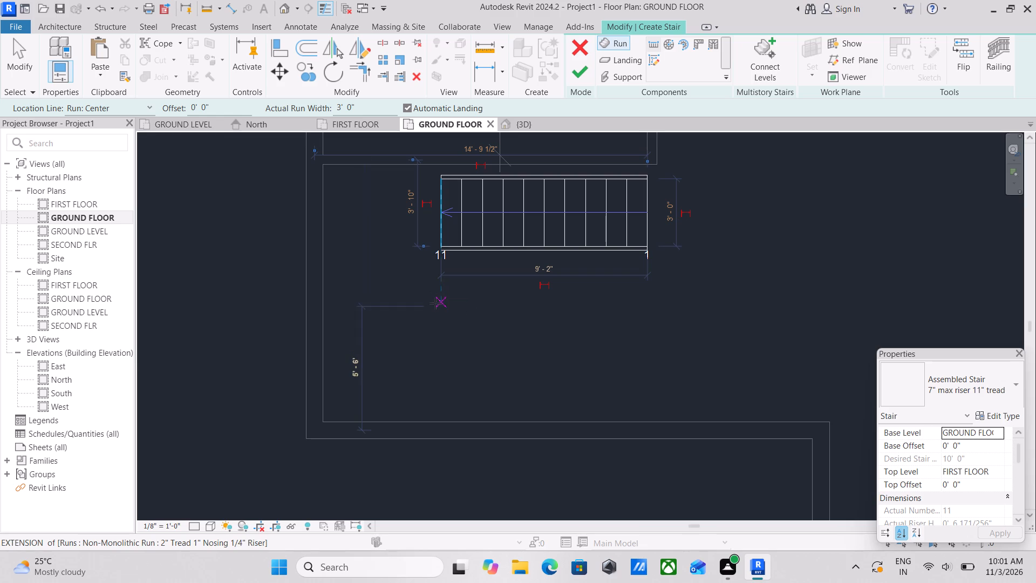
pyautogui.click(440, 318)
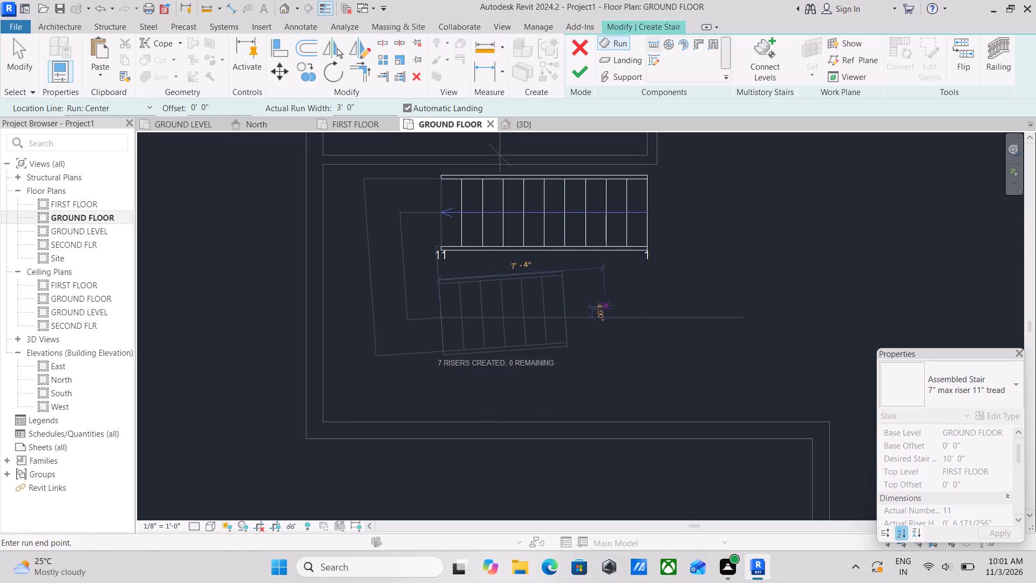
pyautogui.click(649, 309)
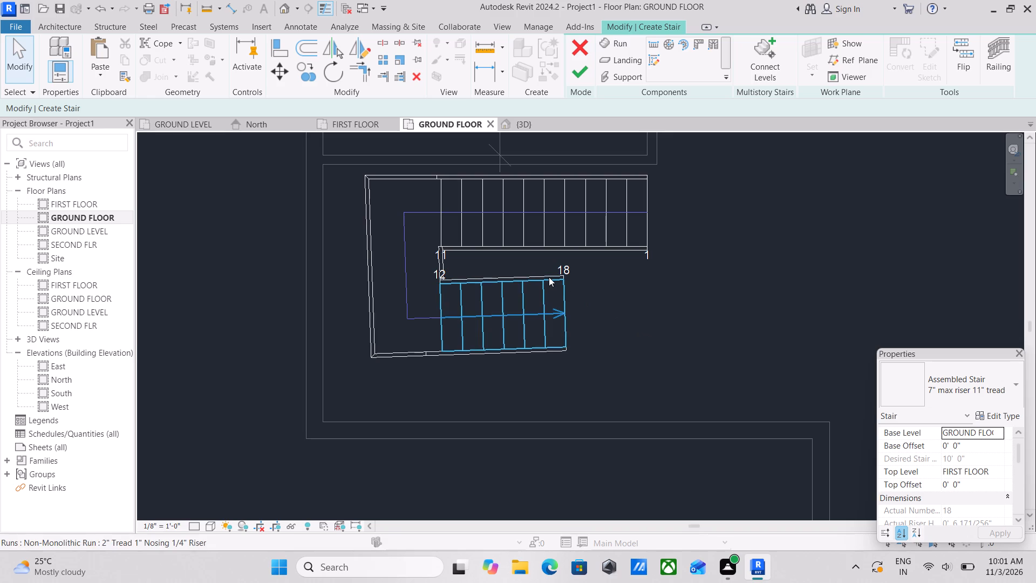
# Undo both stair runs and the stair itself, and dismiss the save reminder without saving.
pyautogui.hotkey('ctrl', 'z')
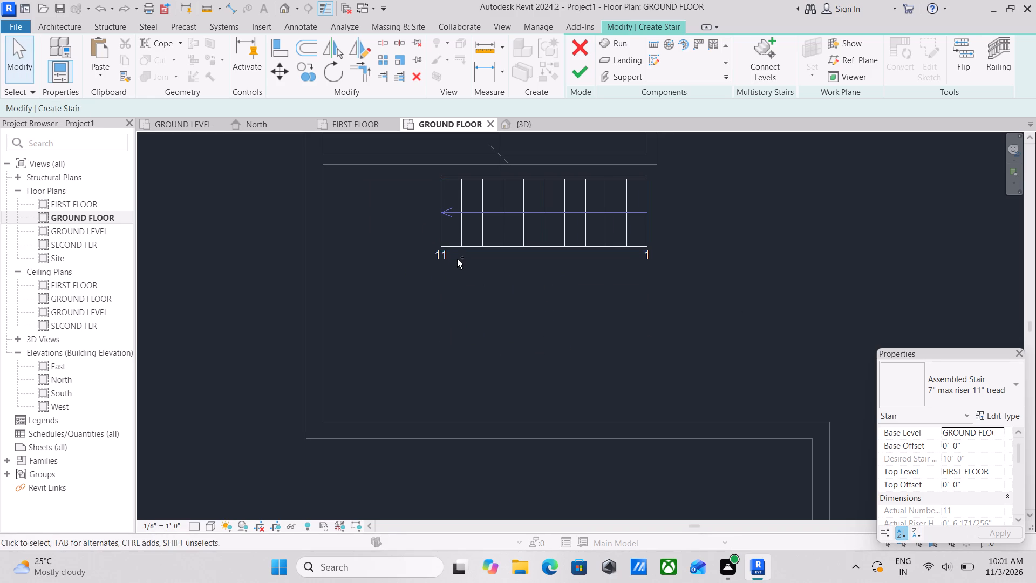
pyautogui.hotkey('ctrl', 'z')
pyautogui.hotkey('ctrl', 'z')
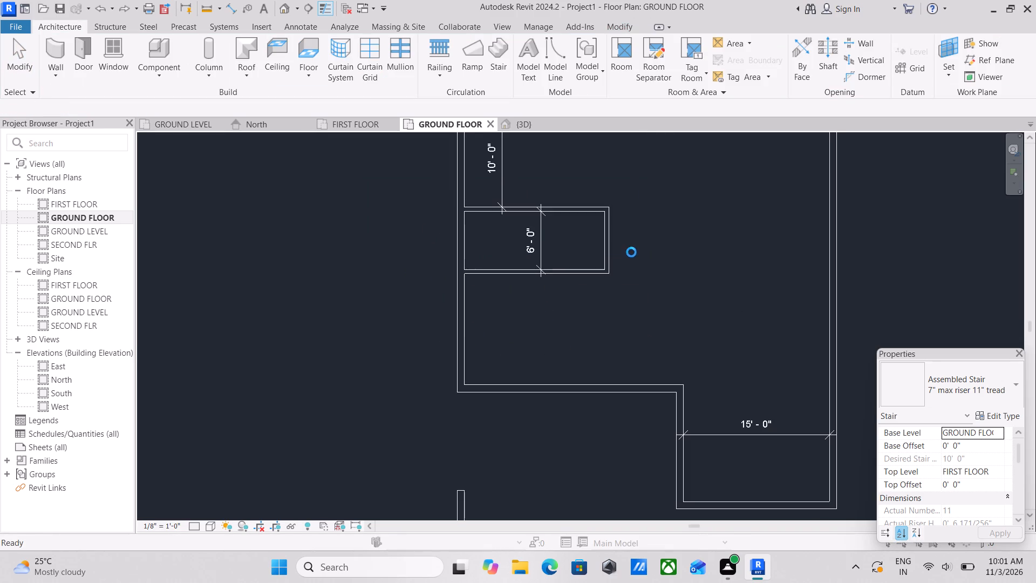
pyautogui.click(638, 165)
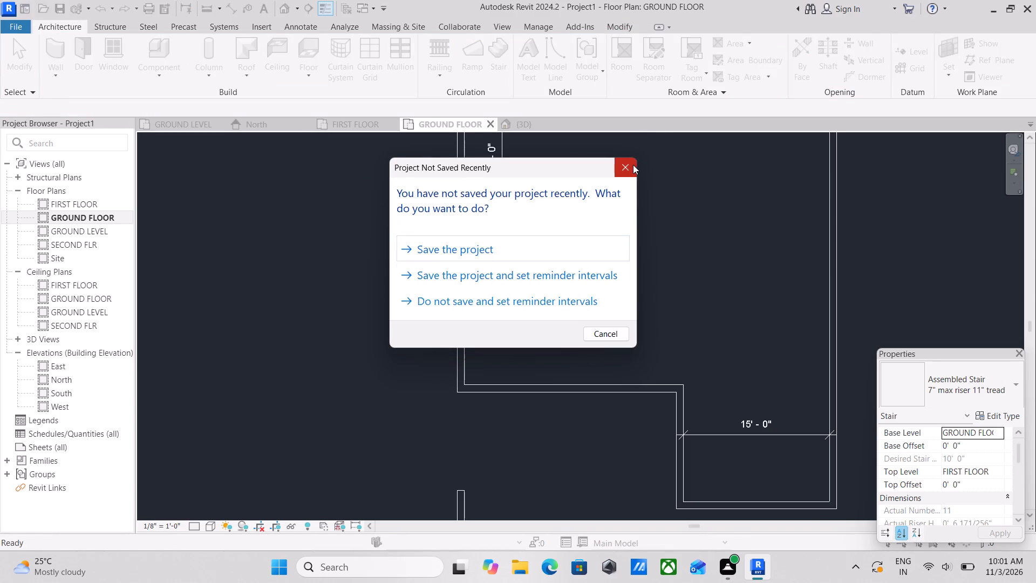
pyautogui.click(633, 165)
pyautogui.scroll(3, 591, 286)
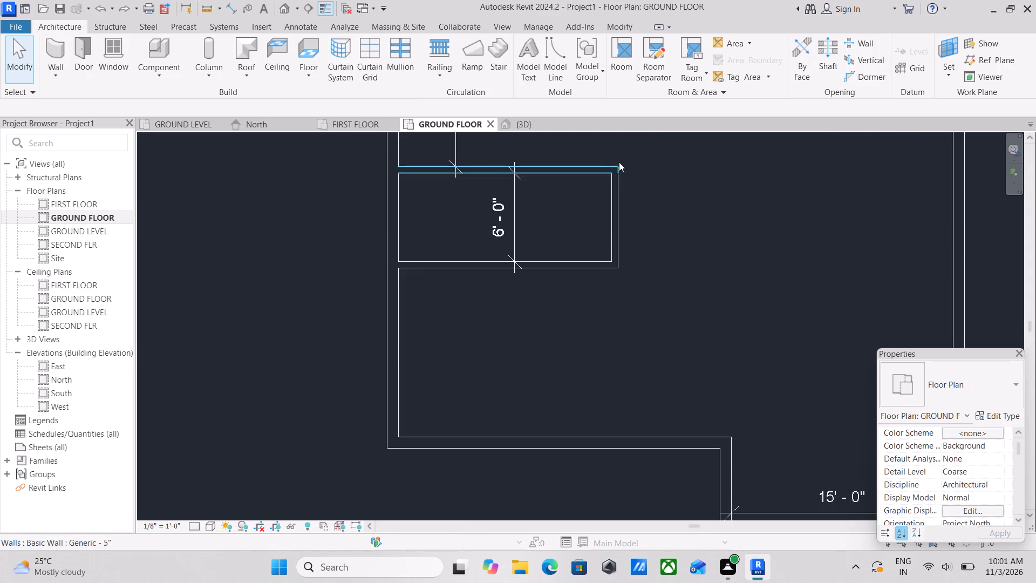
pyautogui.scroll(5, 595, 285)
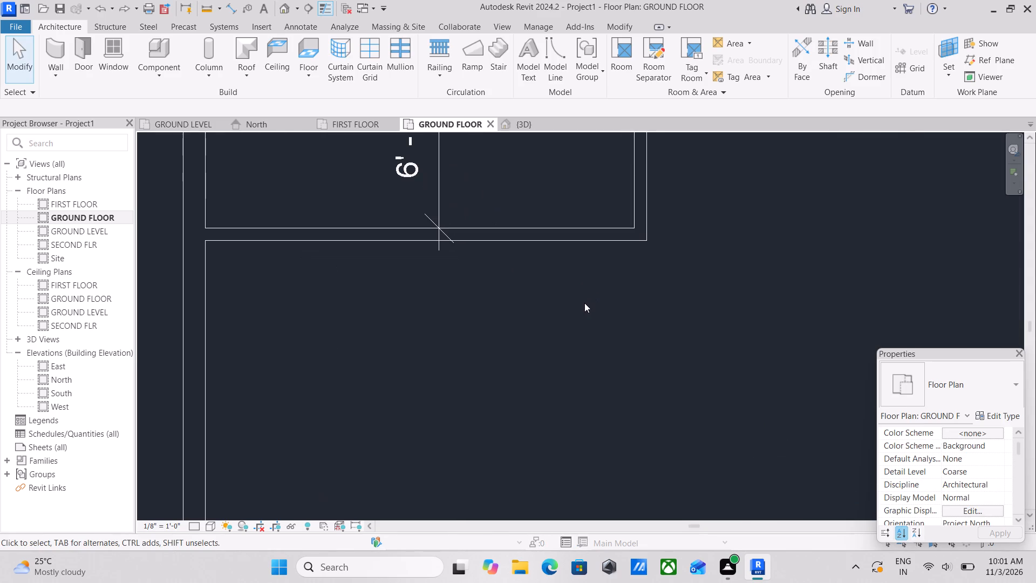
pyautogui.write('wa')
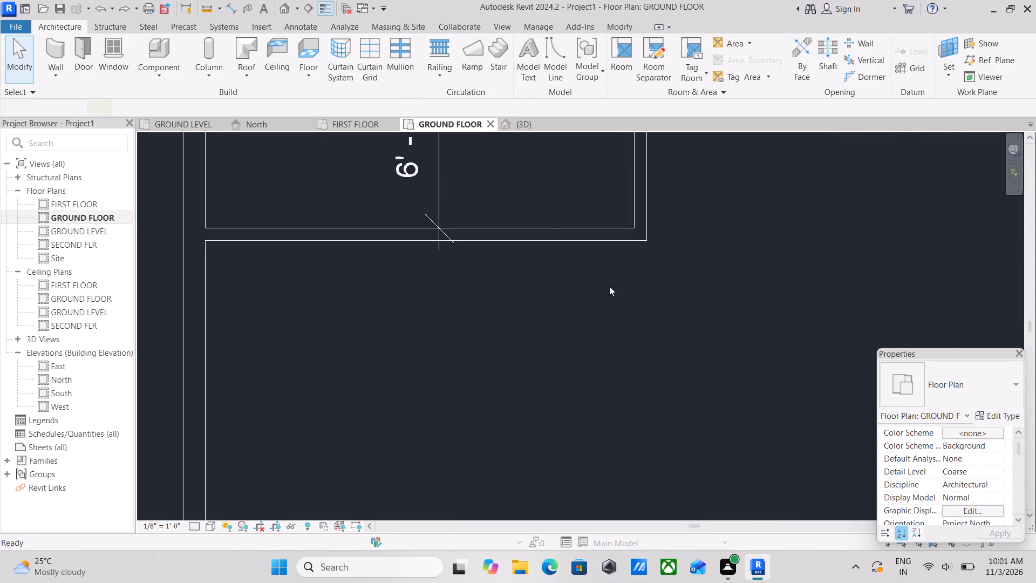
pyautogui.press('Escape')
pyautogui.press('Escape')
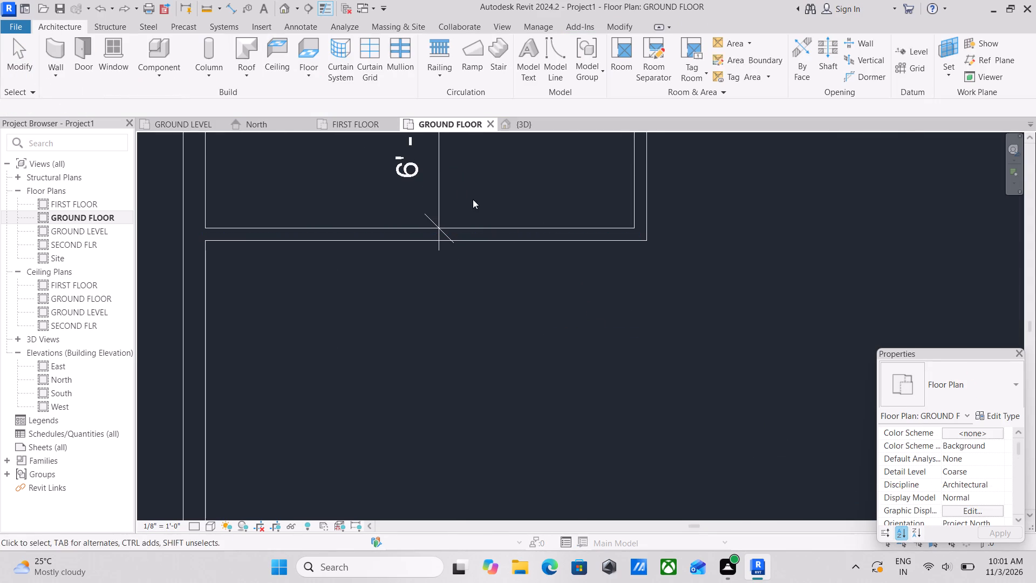
# Create a 3'-0" wide U-shaped stair south of the small room, with an 11-riser westward run about 9'-2" long and a 7-riser eastward return run.
pyautogui.scroll(-1, 359, 111)
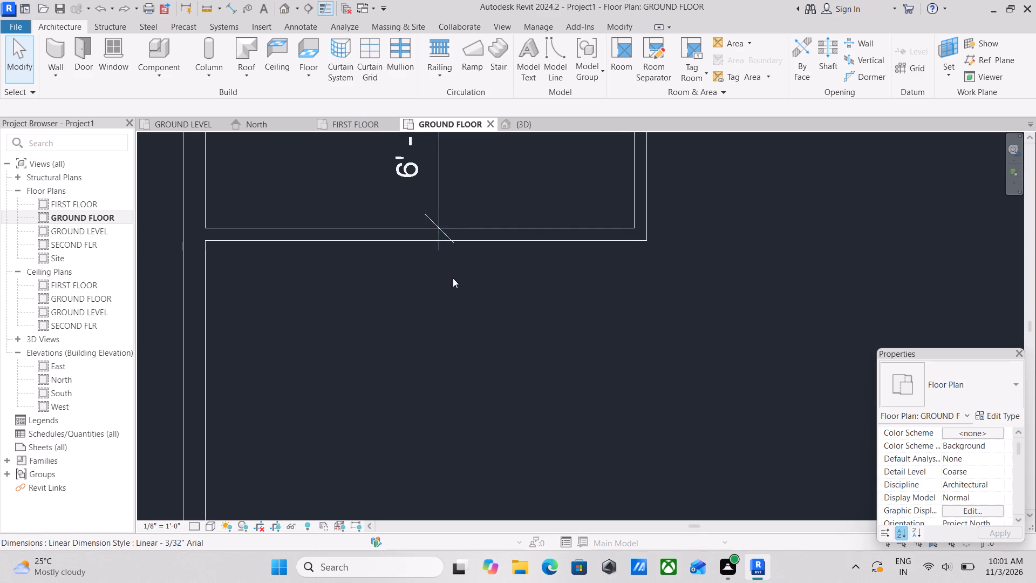
pyautogui.scroll(-2, 453, 278)
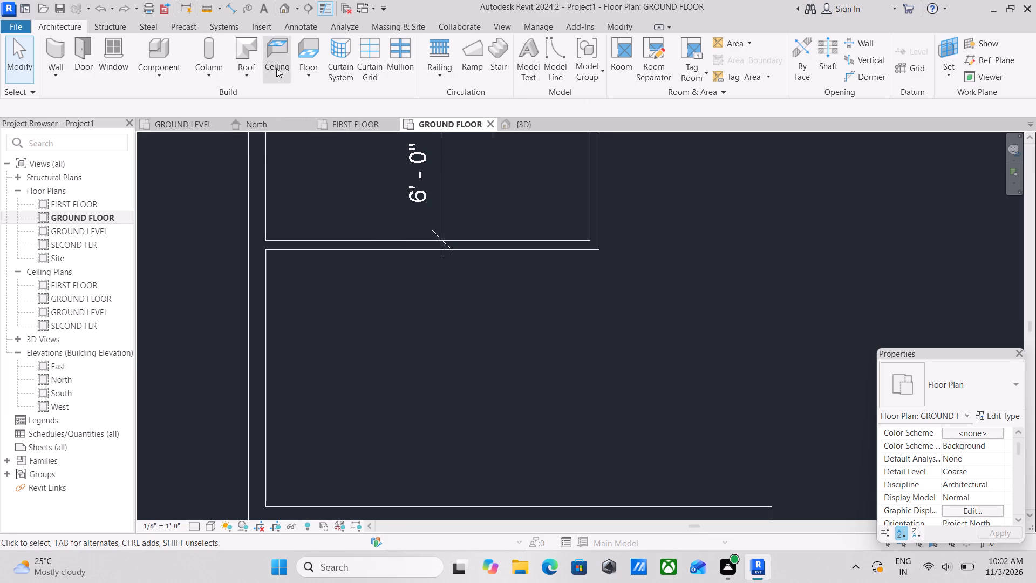
pyautogui.click(494, 62)
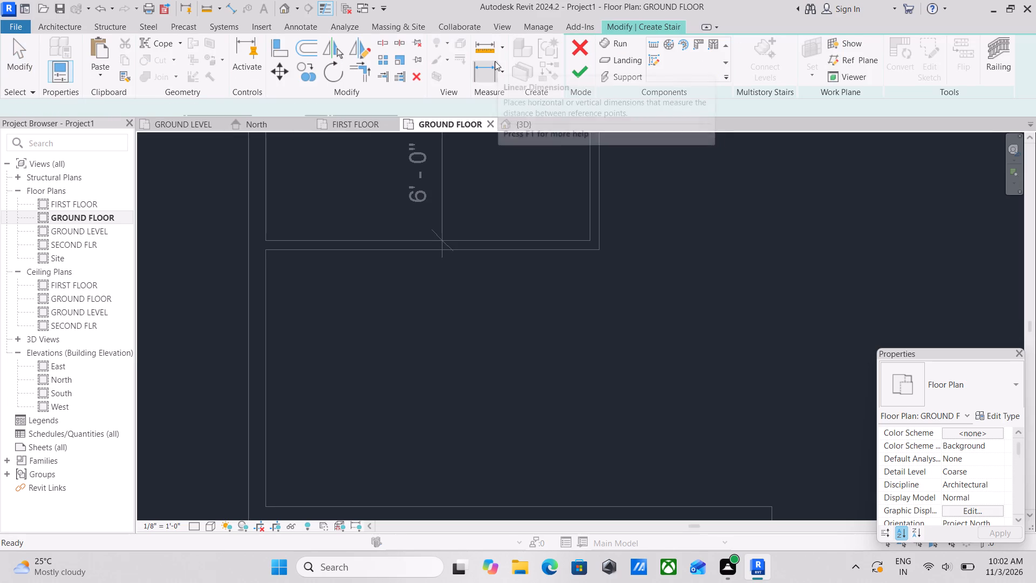
pyautogui.click(582, 302)
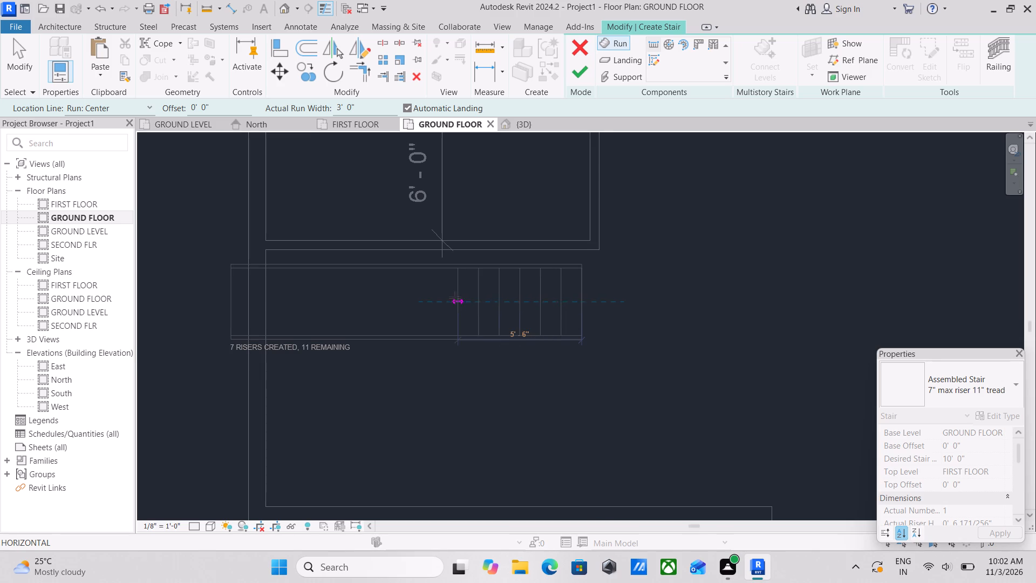
pyautogui.scroll(-1, 413, 296)
pyautogui.moveTo(412, 296); pyautogui.dragTo(430, 261, button='middle')
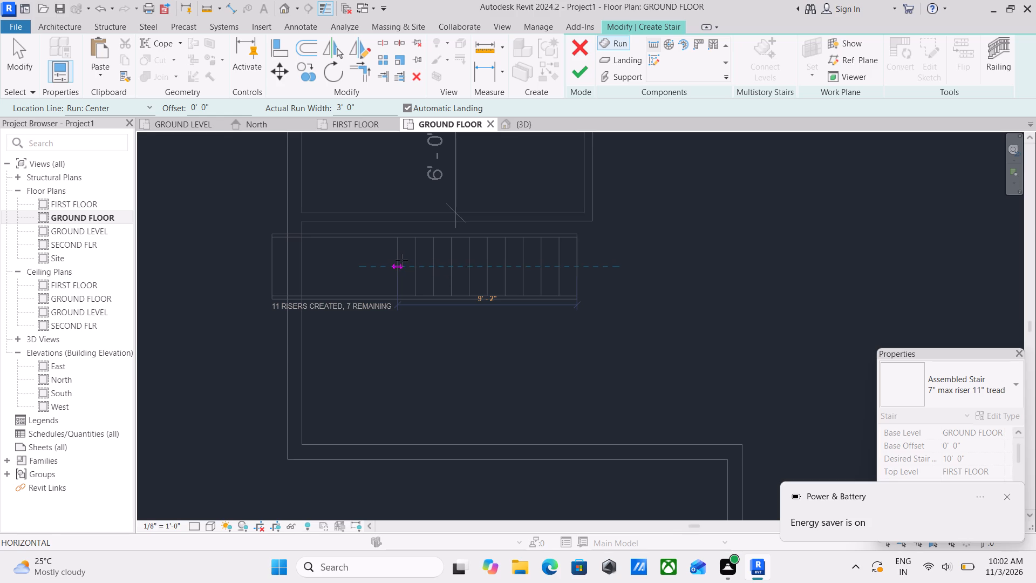
pyautogui.click(392, 261)
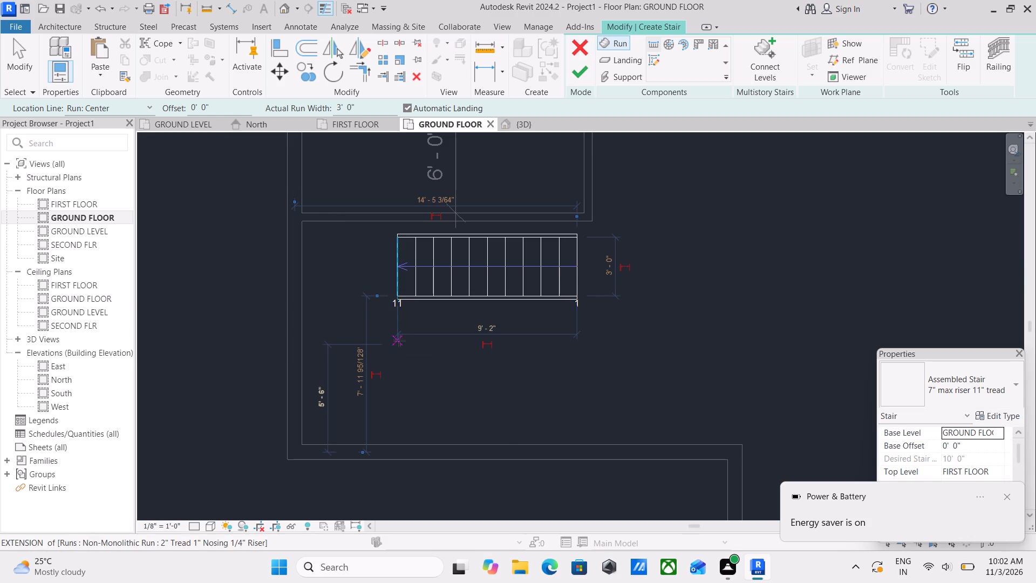
pyautogui.click(399, 341)
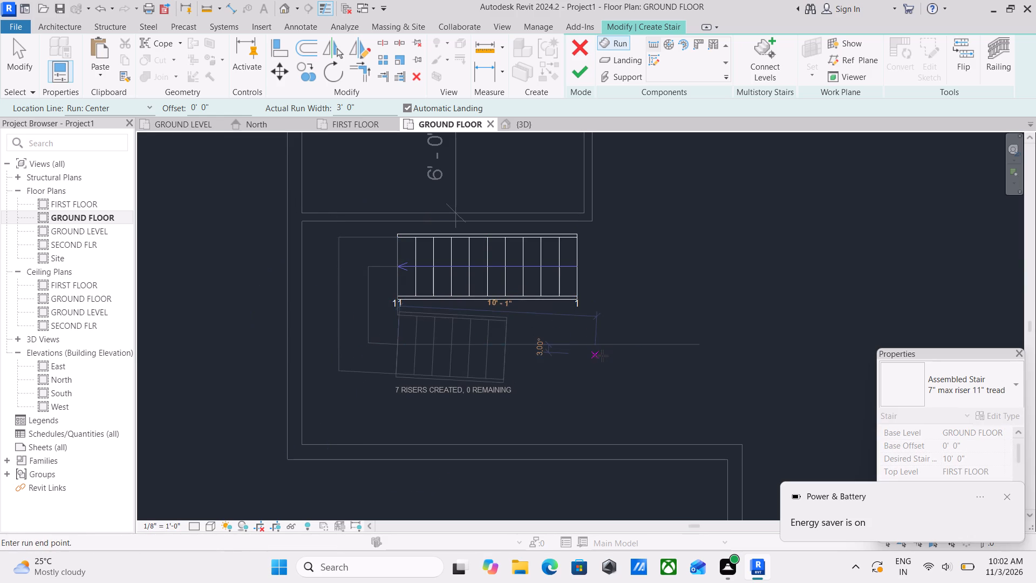
pyautogui.click(609, 349)
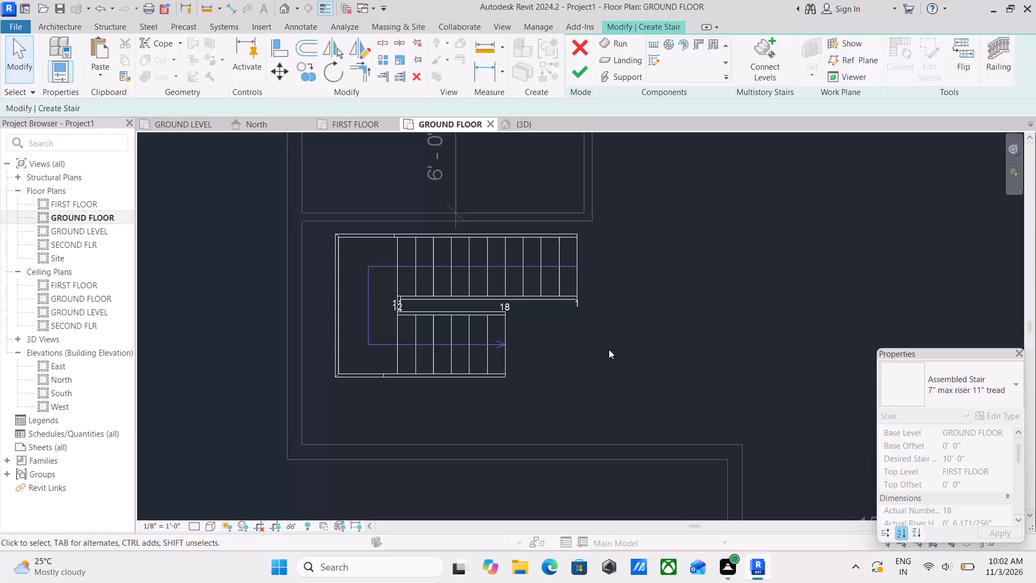
pyautogui.click(590, 77)
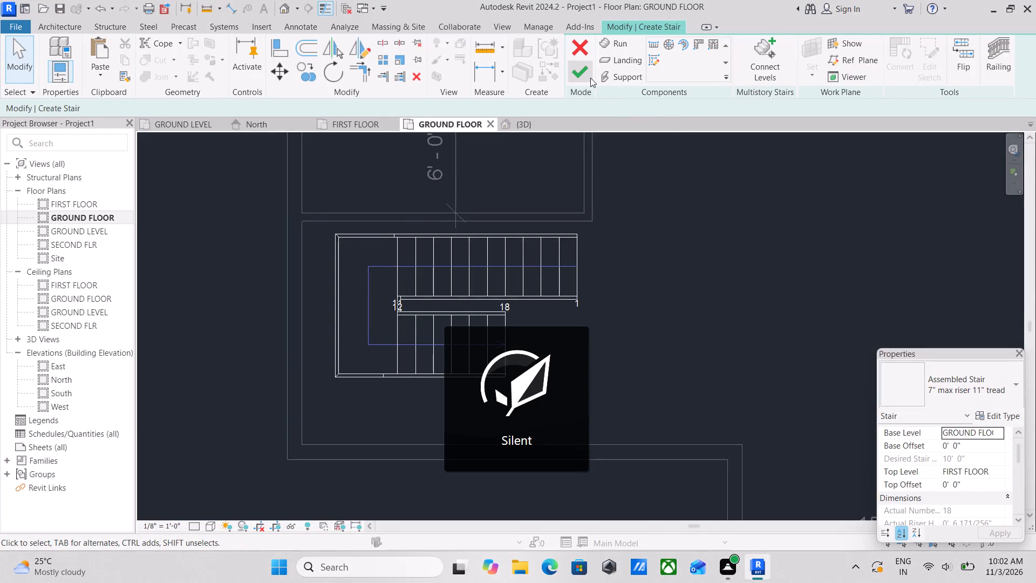
pyautogui.click(582, 76)
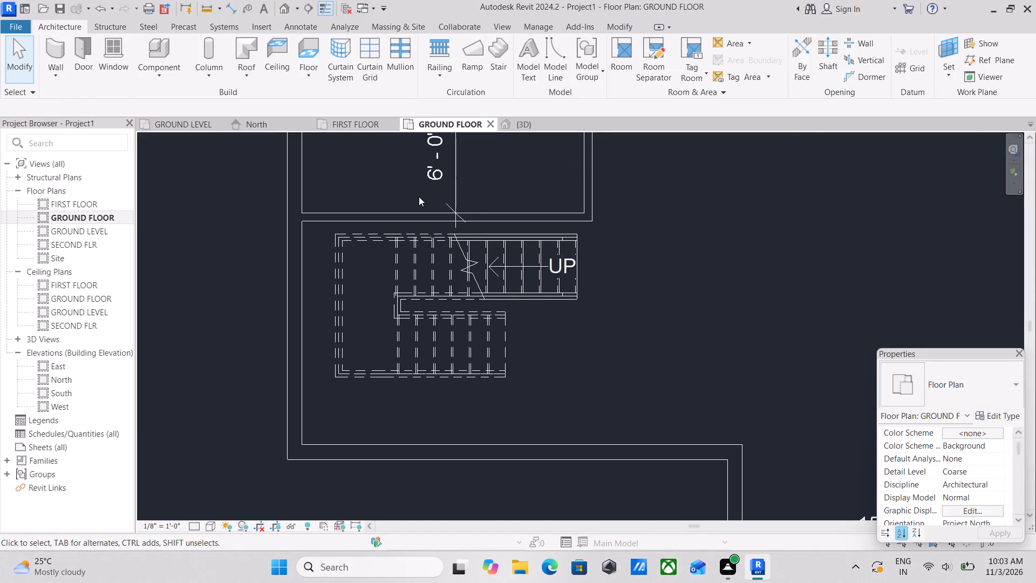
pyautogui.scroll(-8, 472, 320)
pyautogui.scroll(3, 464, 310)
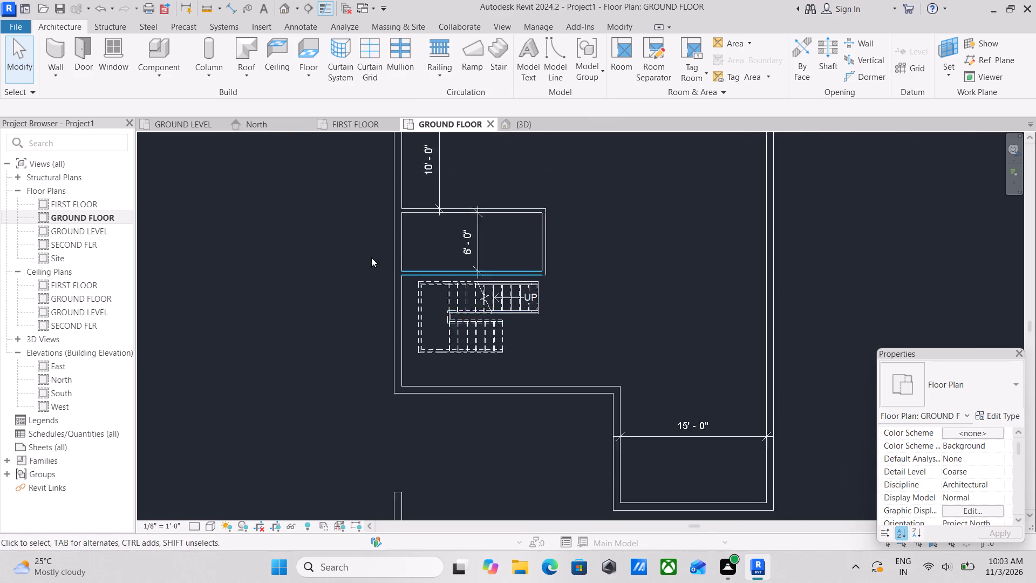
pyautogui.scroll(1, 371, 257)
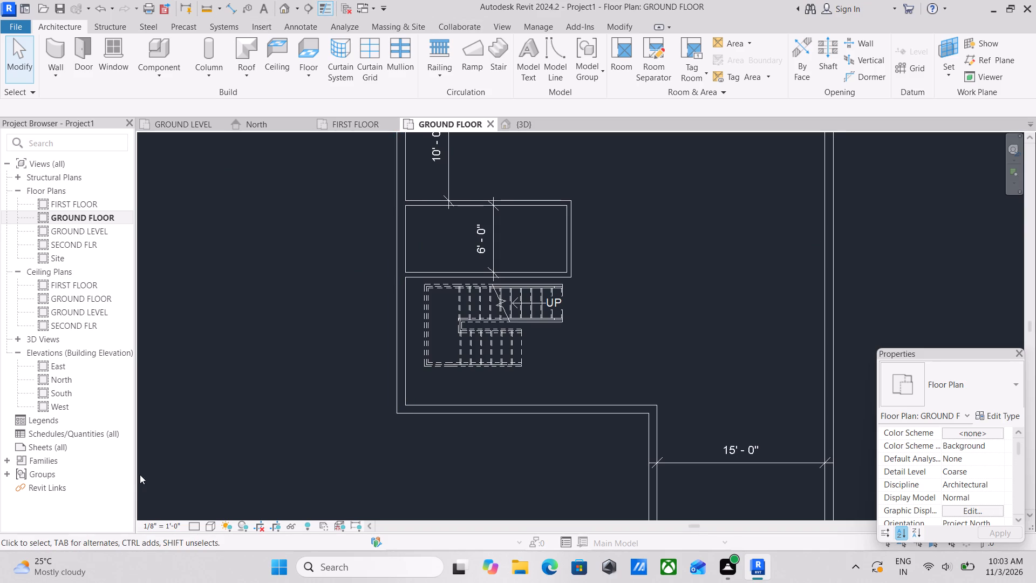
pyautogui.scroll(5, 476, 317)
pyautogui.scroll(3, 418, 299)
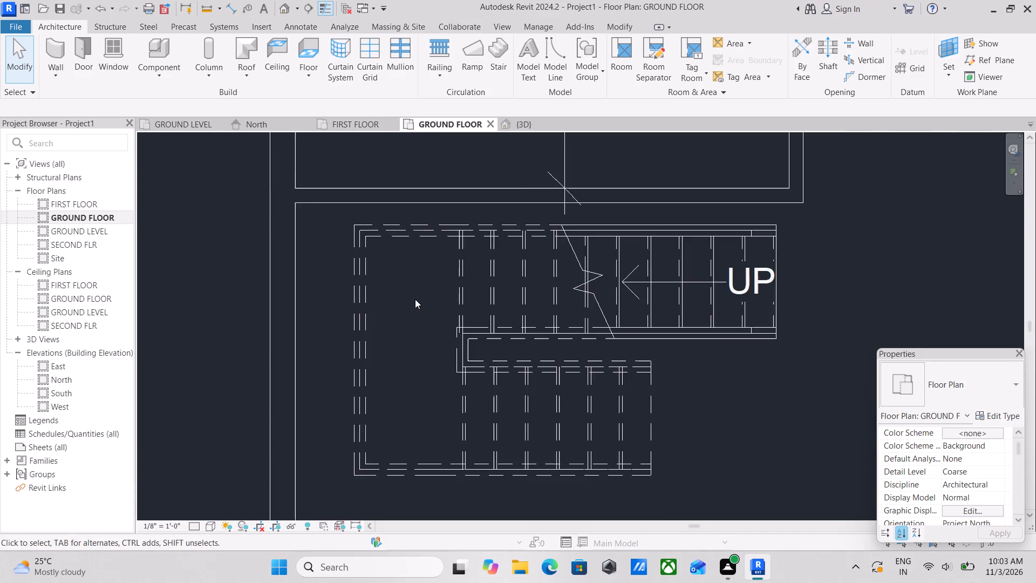
# Examine the new U-shaped stair in the GROUND FLOOR plan and from several angles in the 3D view.
pyautogui.scroll(-1, 413, 299)
pyautogui.moveTo(412, 297); pyautogui.dragTo(366, 359, button='middle')
pyautogui.scroll(4, 374, 300)
pyautogui.scroll(-5, 357, 338)
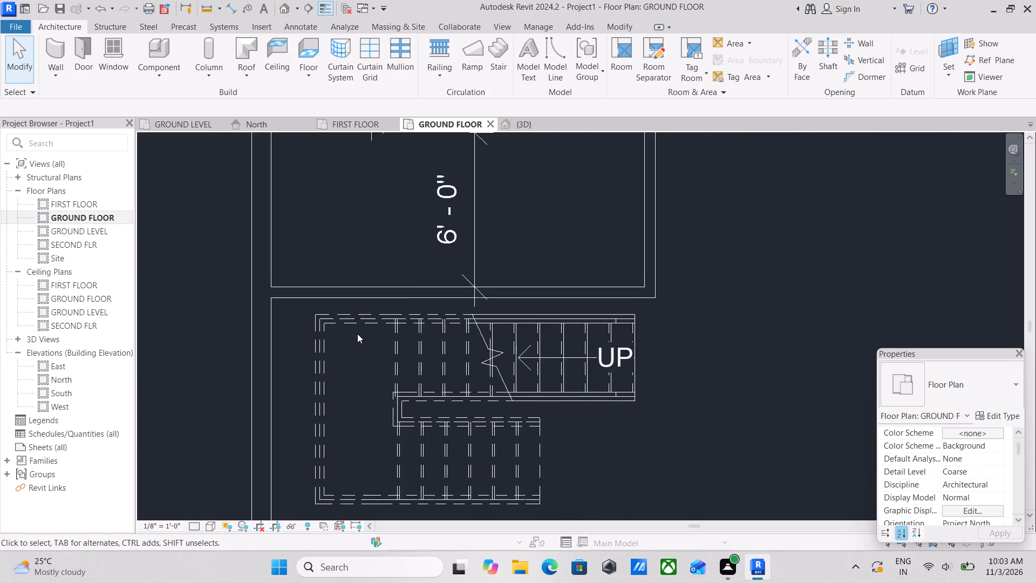
pyautogui.moveTo(357, 333); pyautogui.dragTo(361, 299, button='middle')
pyautogui.scroll(1, 361, 299)
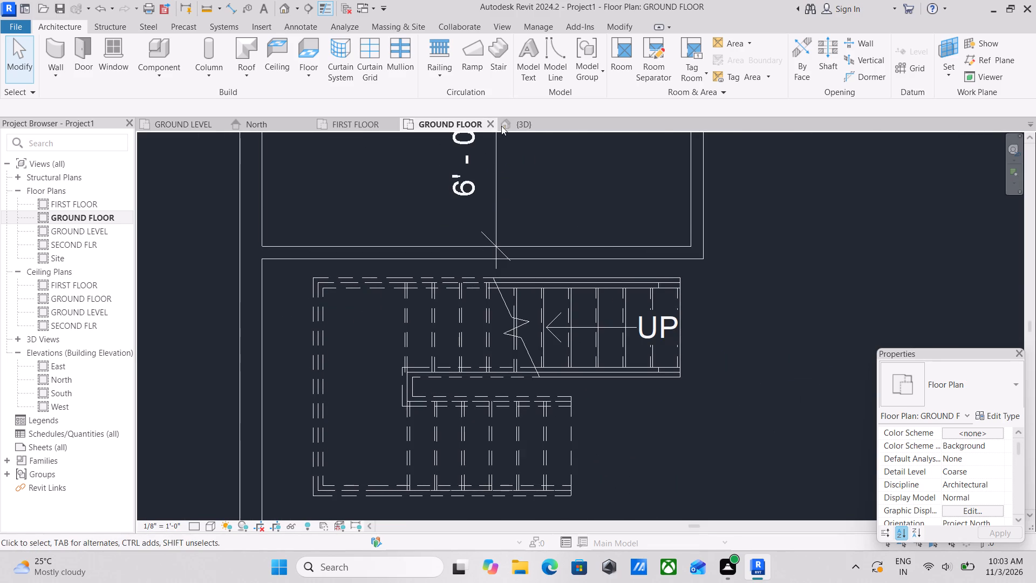
pyautogui.click(524, 119)
pyautogui.scroll(-3, 524, 291)
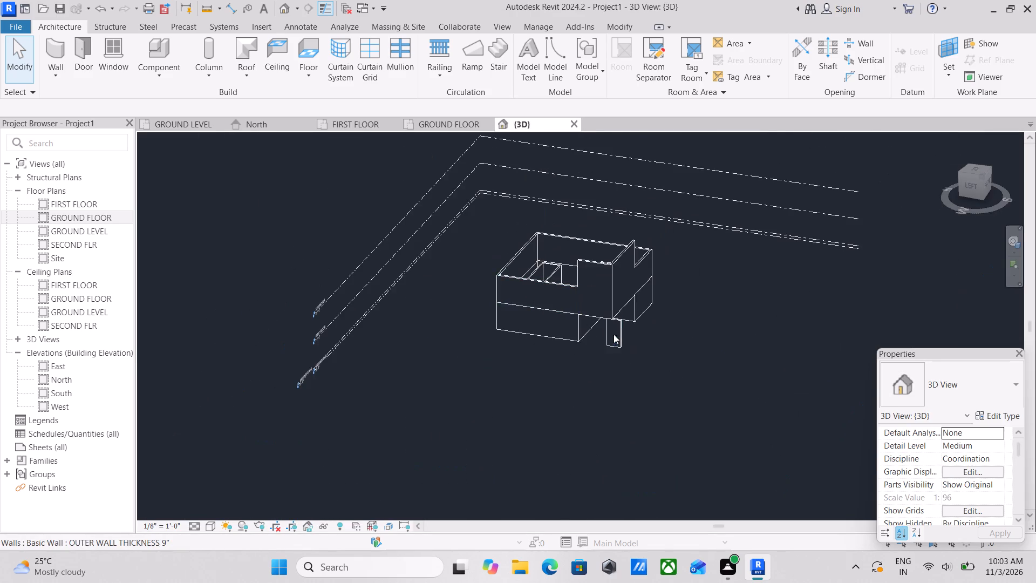
pyautogui.scroll(-1, 617, 334)
pyautogui.keyDown('shift'); pyautogui.moveTo(578, 299); pyautogui.dragTo(490, 375, button='middle'); pyautogui.keyUp('shift')
pyautogui.keyDown('shift'); pyautogui.moveTo(630, 313); pyautogui.dragTo(617, 325, button='middle'); pyautogui.keyUp('shift')
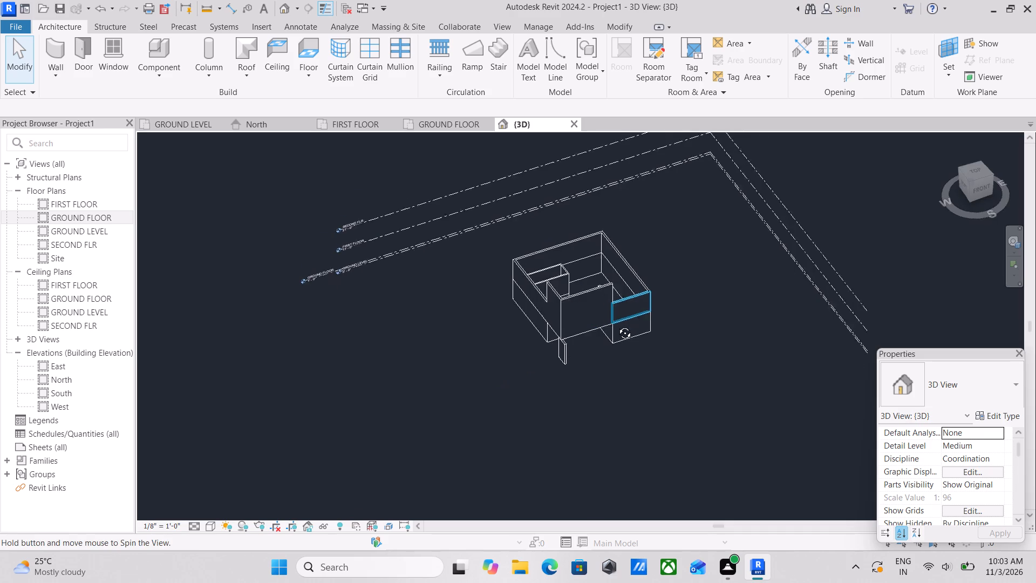
pyautogui.keyDown('shift'); pyautogui.moveTo(617, 325); pyautogui.dragTo(499, 472, button='middle'); pyautogui.keyUp('shift')
pyautogui.keyDown('shift'); pyautogui.moveTo(520, 331); pyautogui.dragTo(649, 387, button='middle'); pyautogui.keyUp('shift')
pyautogui.keyDown('shift'); pyautogui.moveTo(582, 300); pyautogui.dragTo(542, 279, button='middle'); pyautogui.keyUp('shift')
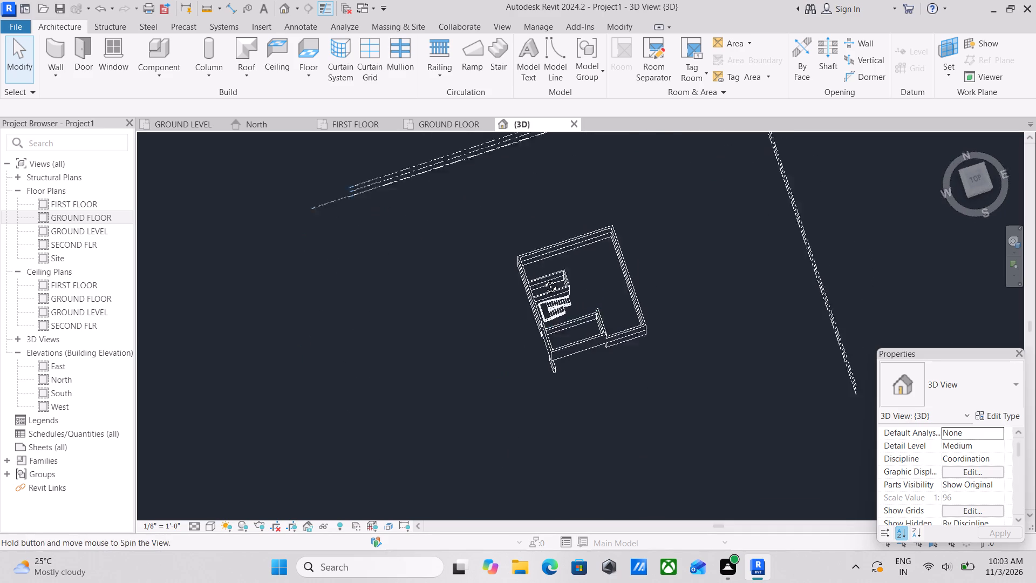
pyautogui.keyDown('shift'); pyautogui.moveTo(542, 279); pyautogui.dragTo(393, 130, button='middle'); pyautogui.keyUp('shift')
pyautogui.scroll(6, 578, 289)
pyautogui.keyDown('shift'); pyautogui.moveTo(575, 275); pyautogui.dragTo(632, 304, button='middle'); pyautogui.keyUp('shift')
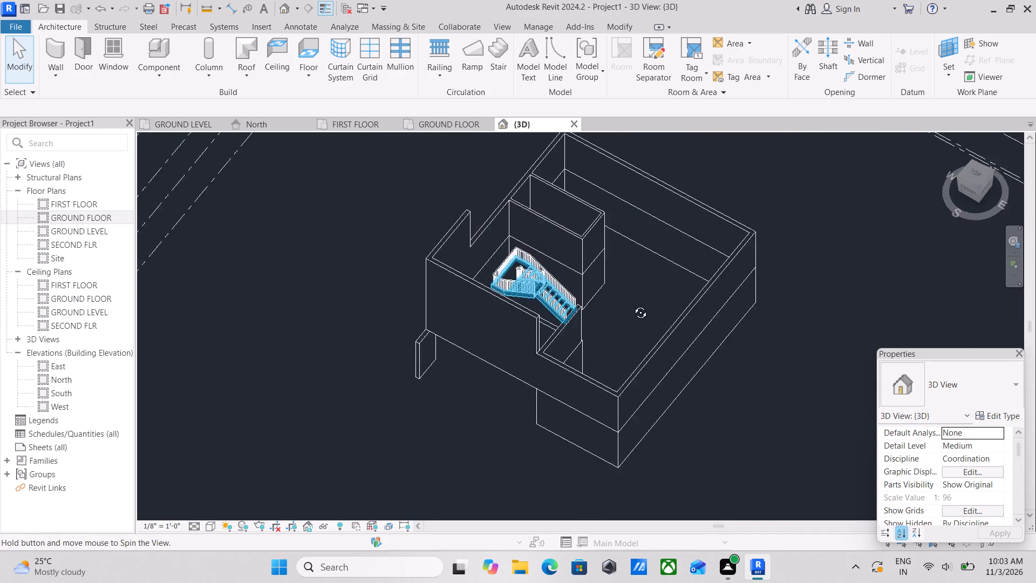
pyautogui.keyDown('shift'); pyautogui.moveTo(632, 304); pyautogui.dragTo(657, 375, button='middle'); pyautogui.keyUp('shift')
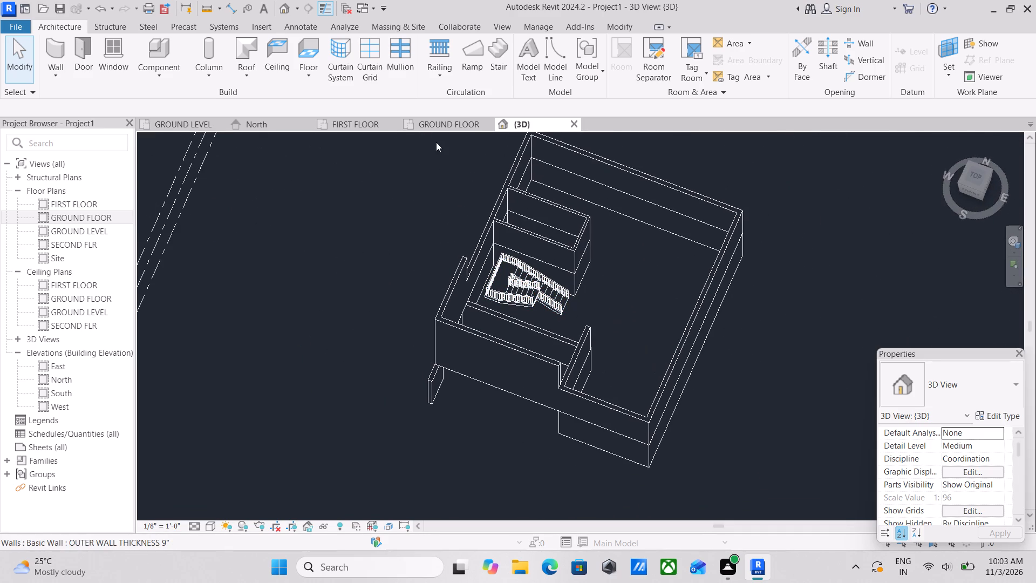
# In the GROUND FLOOR plan, nudge the whole stair with its railings north against the small room's south wall.
pyautogui.click(431, 124)
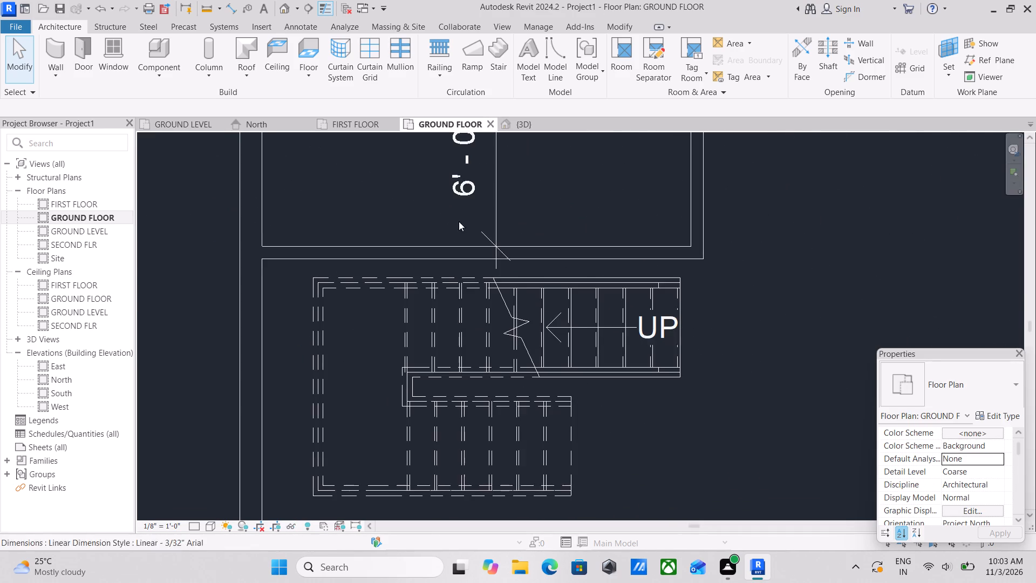
pyautogui.scroll(-1, 450, 283)
pyautogui.click(412, 276)
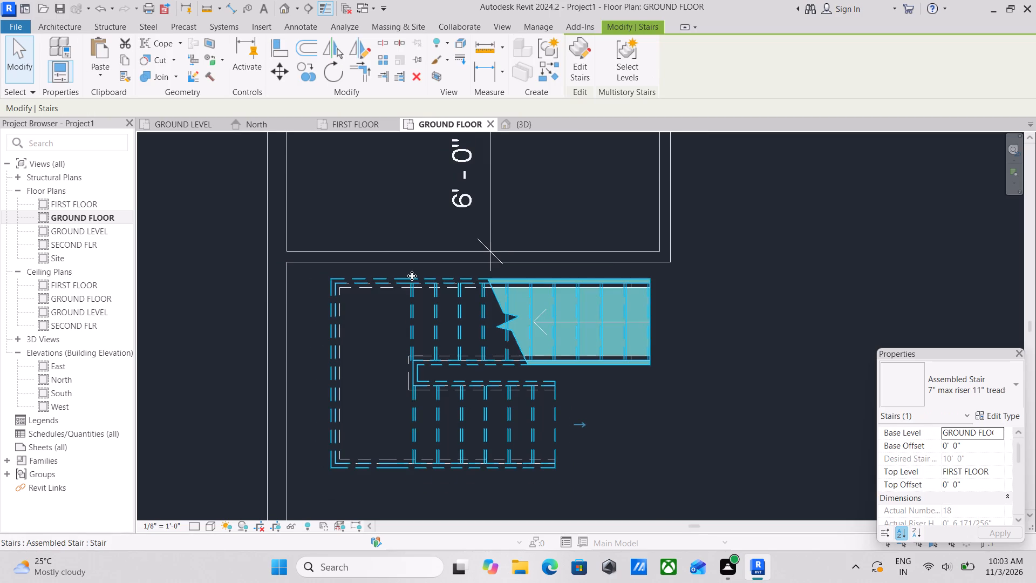
pyautogui.scroll(2, 404, 313)
pyautogui.moveTo(660, 477); pyautogui.dragTo(507, 335)
pyautogui.moveTo(503, 333); pyautogui.dragTo(483, 317)
pyautogui.scroll(-3, 671, 402)
pyautogui.moveTo(672, 401); pyautogui.dragTo(683, 409, button='middle')
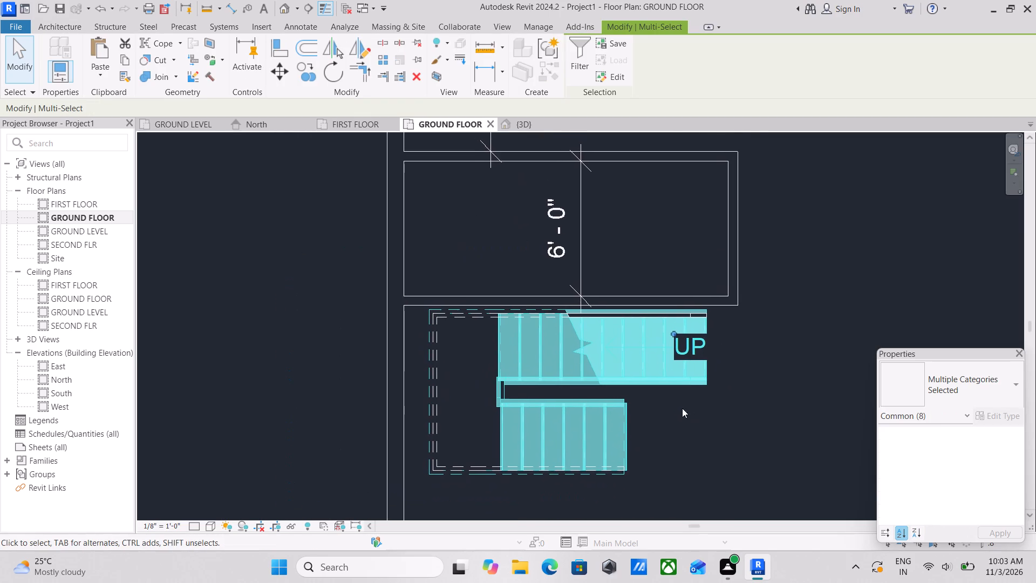
pyautogui.scroll(-1, 648, 440)
pyautogui.moveTo(649, 438); pyautogui.dragTo(672, 425, button='middle')
pyautogui.moveTo(694, 497); pyautogui.dragTo(556, 356)
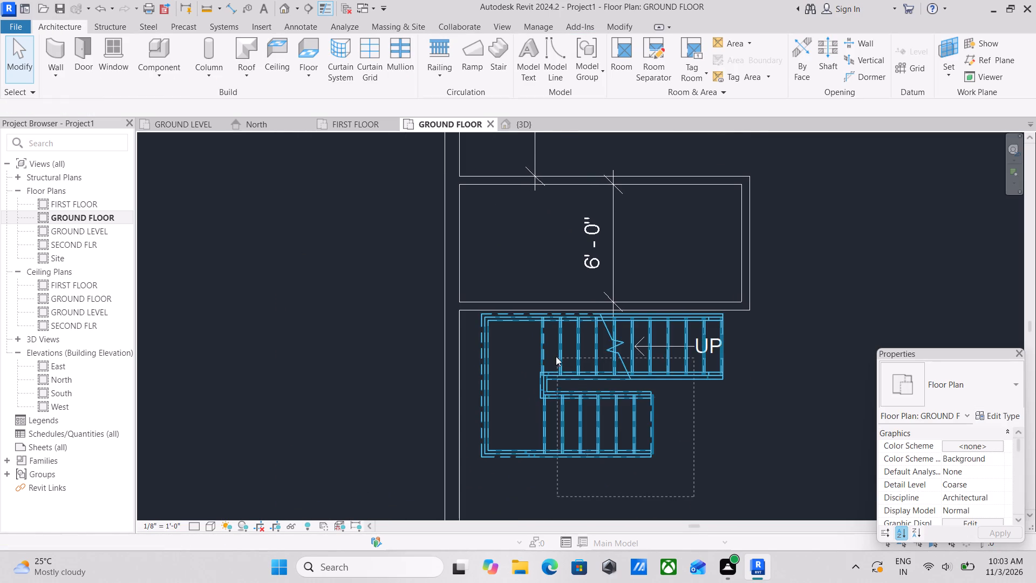
pyautogui.moveTo(556, 356); pyautogui.dragTo(523, 344)
pyautogui.scroll(5, 583, 312)
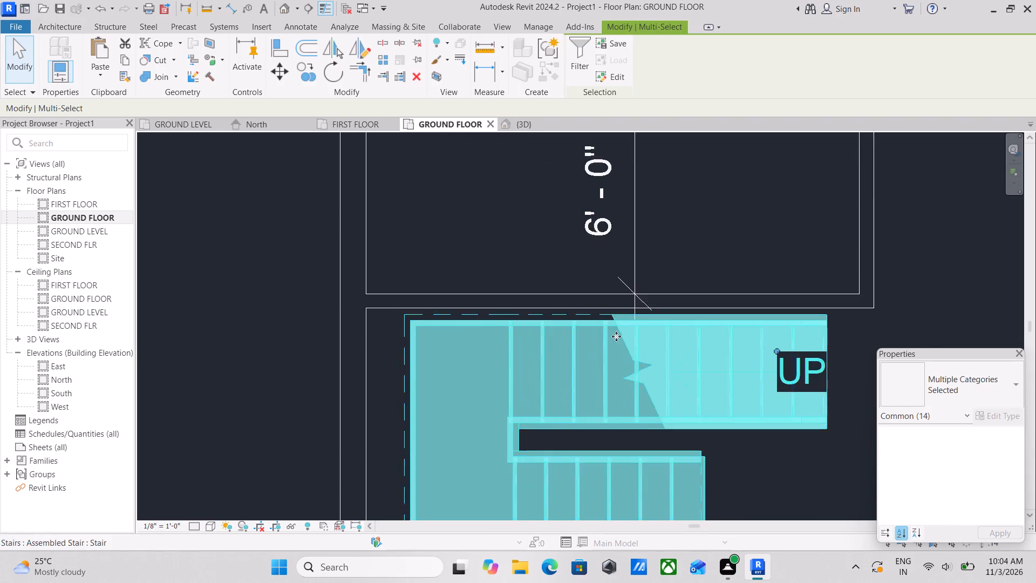
pyautogui.scroll(6, 616, 336)
pyautogui.moveTo(613, 301); pyautogui.dragTo(610, 335, button='middle')
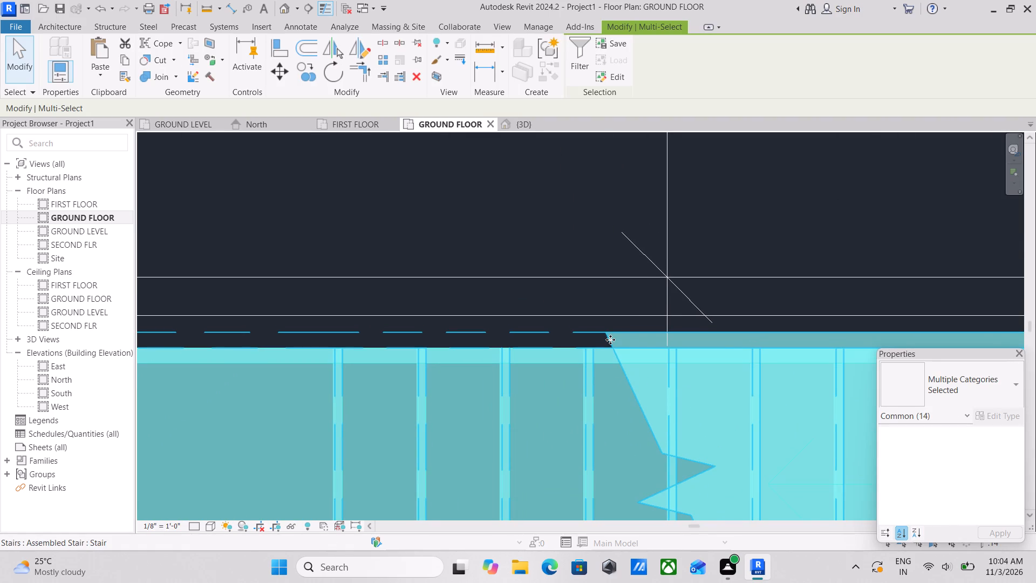
pyautogui.press('Up')
pyautogui.press('Up')
pyautogui.press('Up')
pyautogui.press('Up')
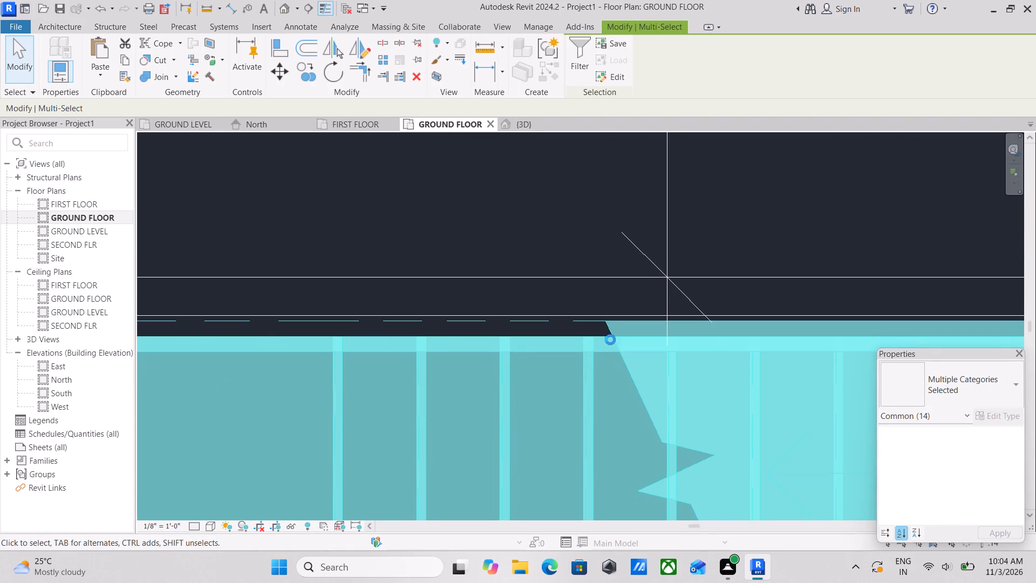
pyautogui.press('Up')
pyautogui.press('Down')
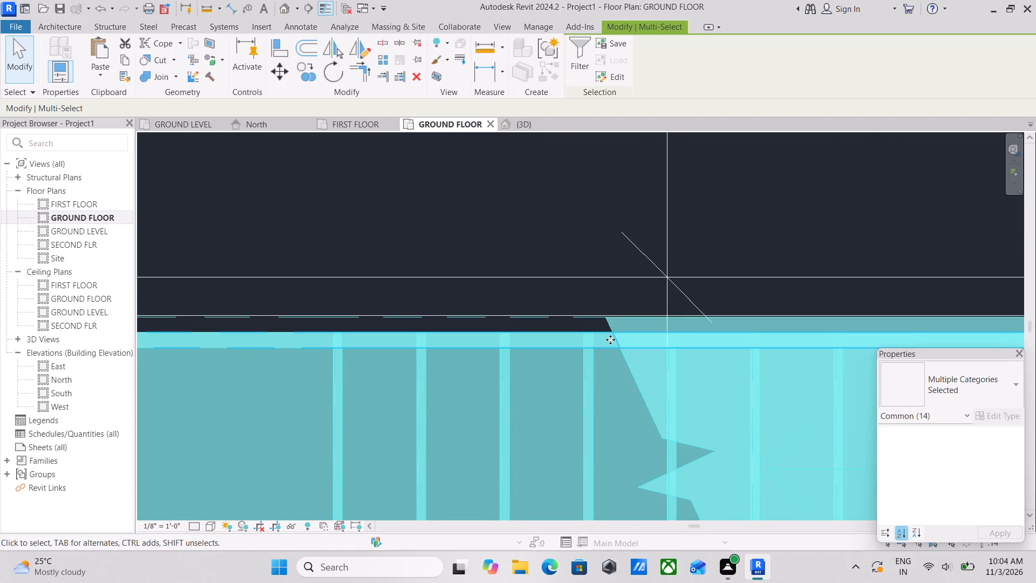
pyautogui.press('Escape')
# Nudge the stair and its railings west until the landing edge meets the inner face of the west outer wall.
pyautogui.scroll(-8, 638, 342)
pyautogui.moveTo(640, 333); pyautogui.dragTo(620, 252, button='middle')
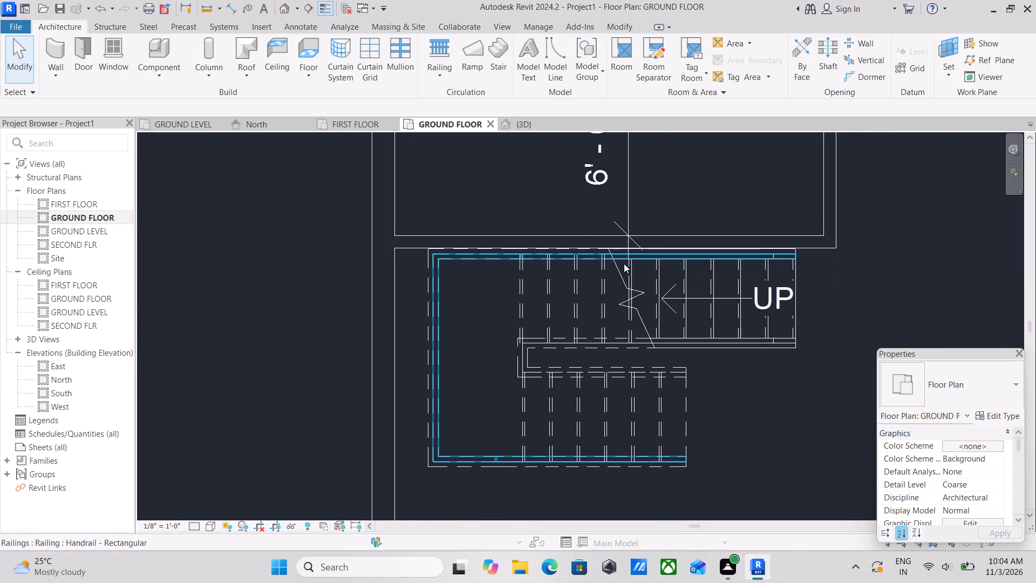
pyautogui.moveTo(741, 448); pyautogui.dragTo(565, 380)
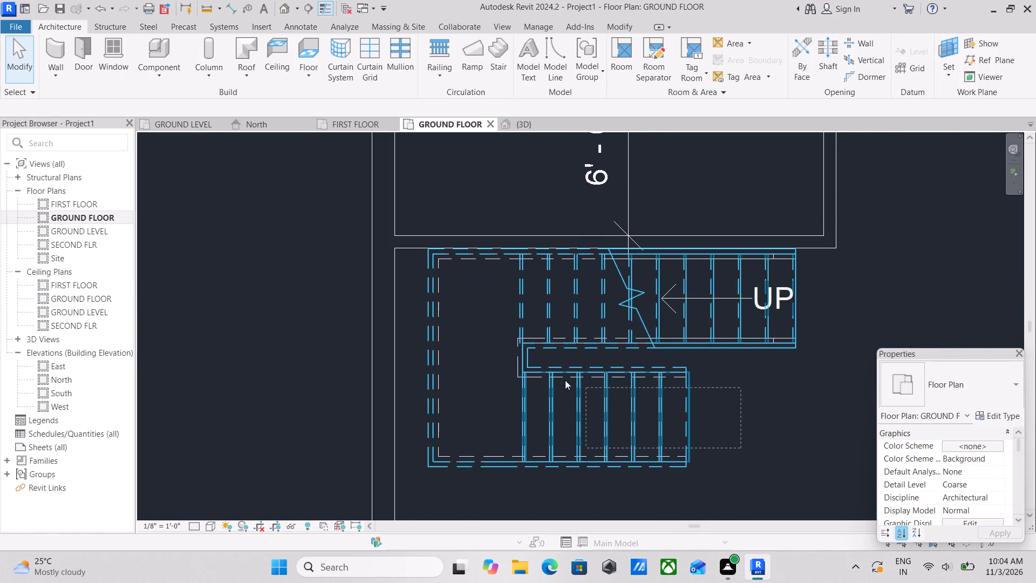
pyautogui.moveTo(565, 380); pyautogui.dragTo(415, 345)
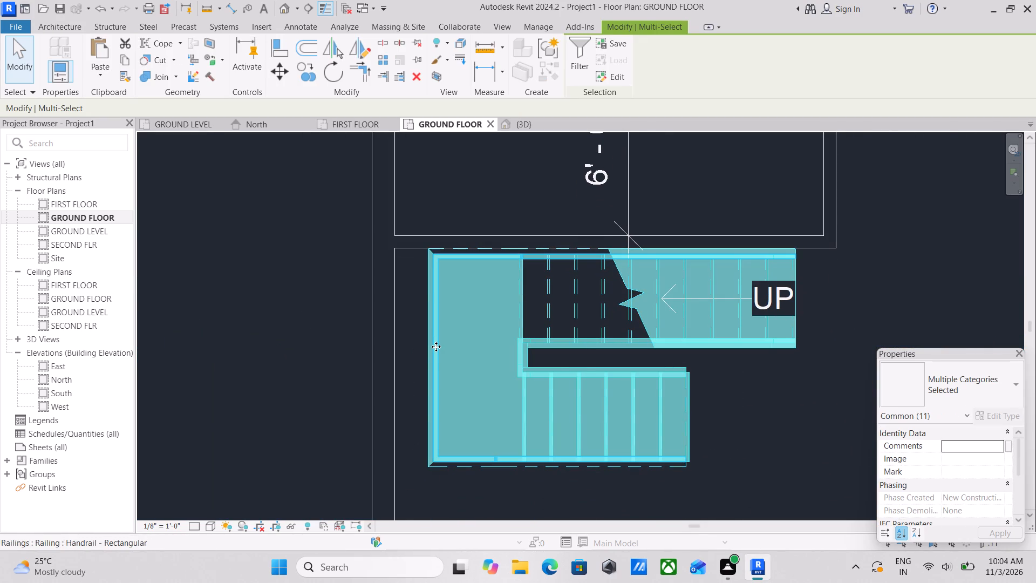
pyautogui.press('Left')
pyautogui.press('Left')
pyautogui.press('Left')
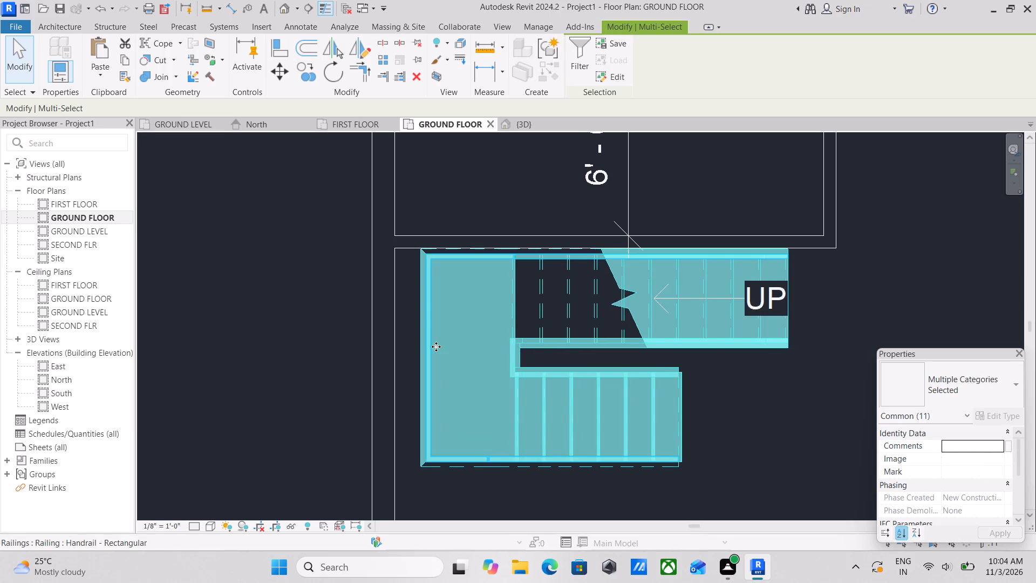
pyautogui.press('Left')
pyautogui.press('Left')
pyautogui.press('Left')
pyautogui.press('Left')
pyautogui.press('Left')
pyautogui.press('Left')
pyautogui.press('Left')
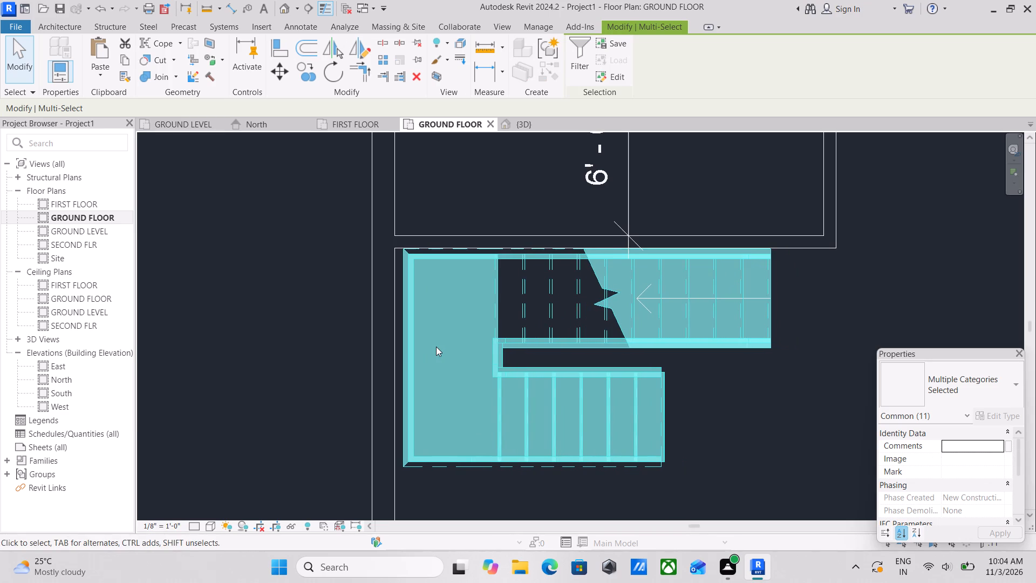
pyautogui.press('Left')
pyautogui.press('Left')
pyautogui.press('Left')
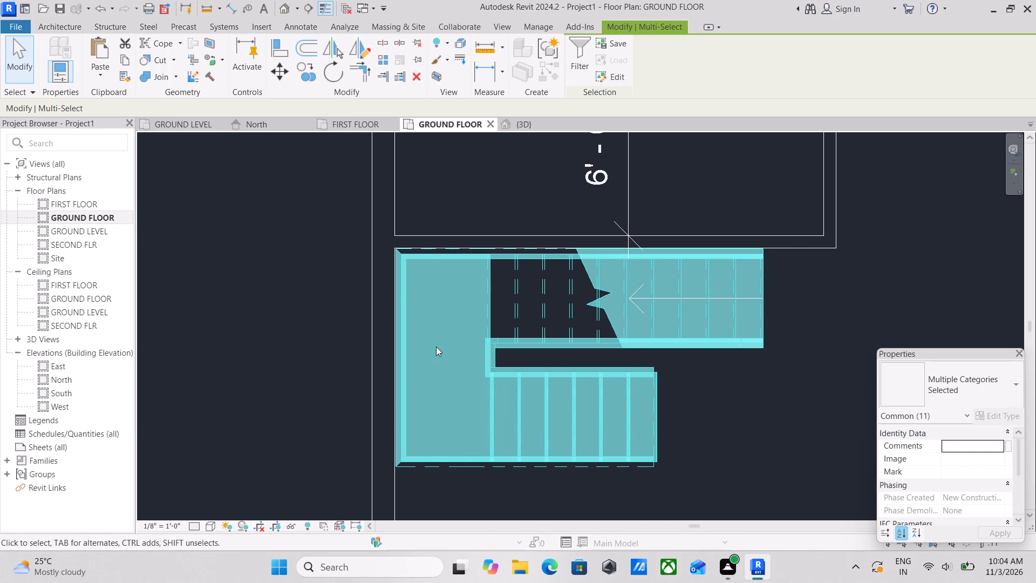
pyautogui.press('Right')
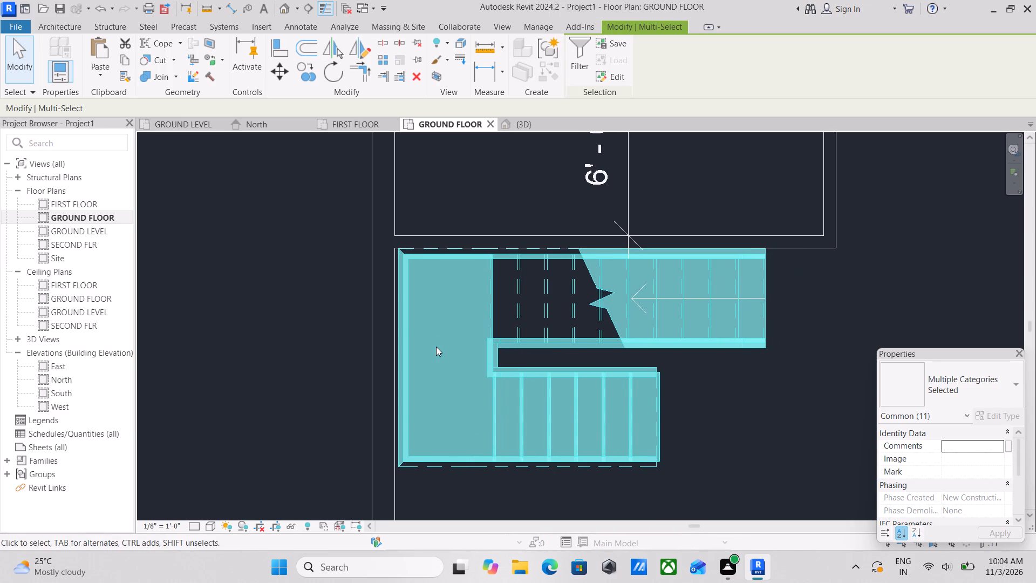
pyautogui.press('Left')
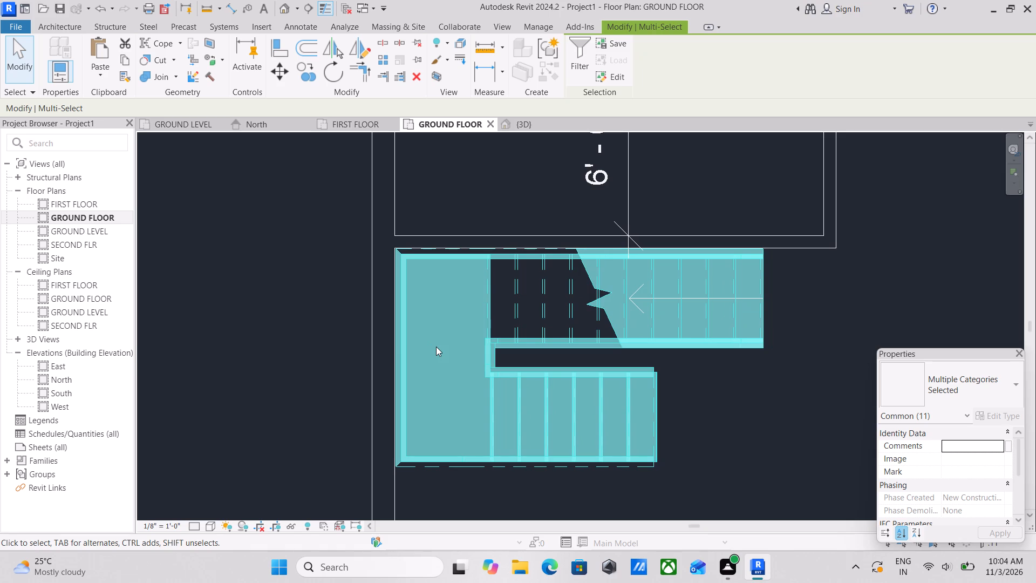
pyautogui.press('Escape')
# Set the 3D view's visual style to Shaded.
pyautogui.scroll(-5, 674, 347)
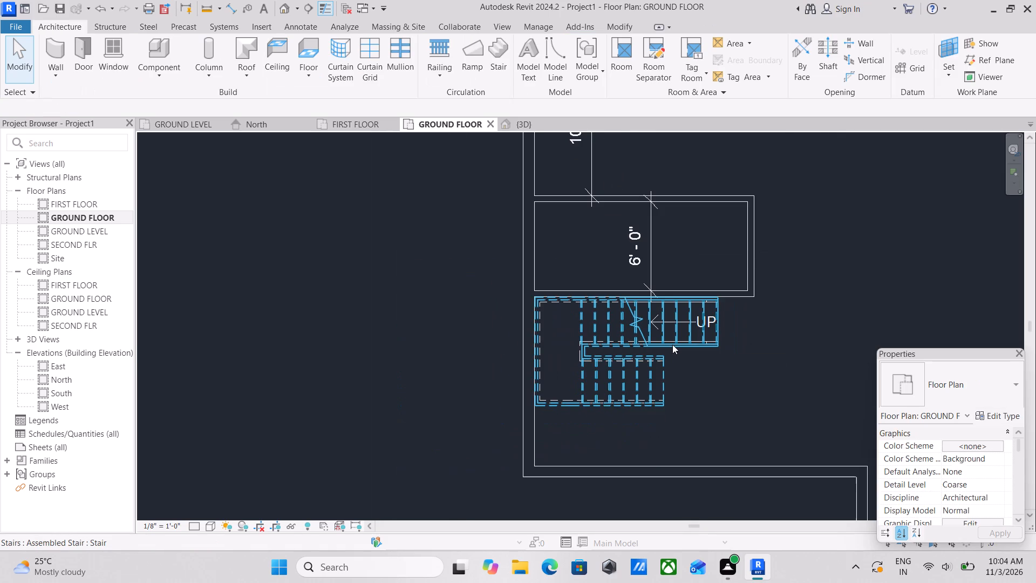
pyautogui.click(520, 128)
pyautogui.scroll(-2, 574, 389)
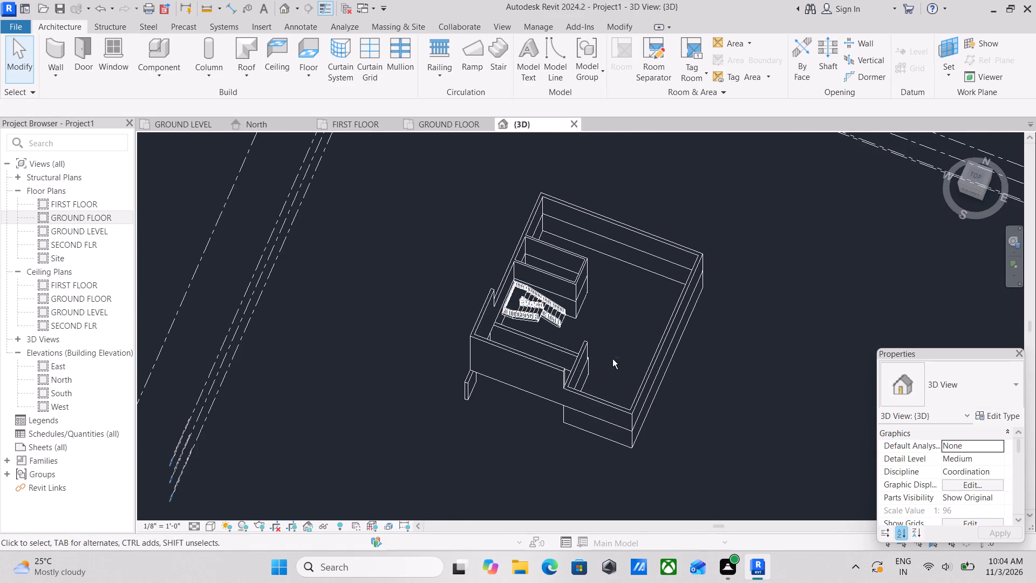
pyautogui.keyDown('shift'); pyautogui.moveTo(612, 359); pyautogui.dragTo(531, 301, button='middle'); pyautogui.keyUp('shift')
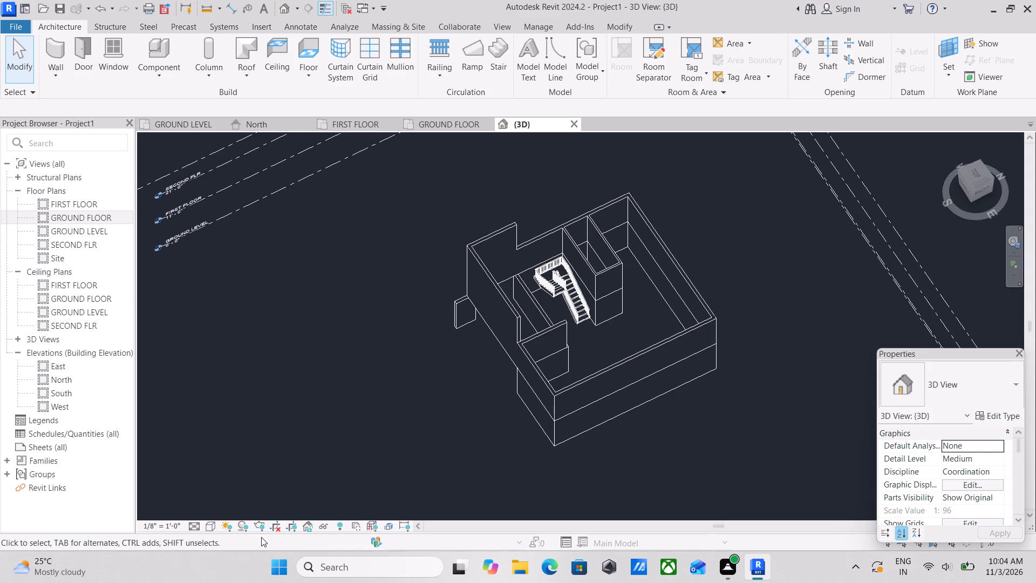
pyautogui.click(208, 518)
pyautogui.click(207, 527)
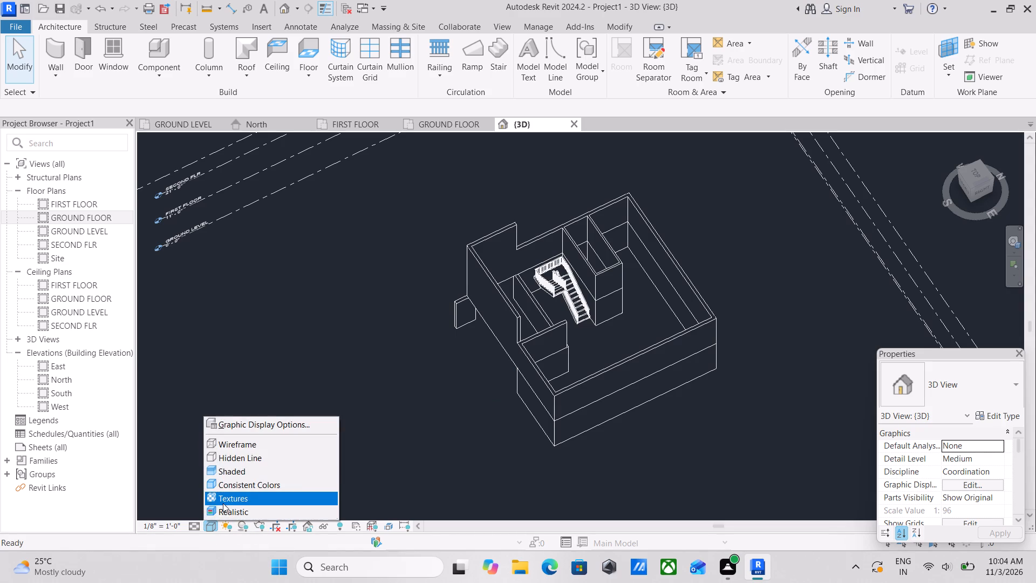
pyautogui.click(228, 470)
# Examine the repositioned stair and the surrounding walls from several angles in the shaded 3D view.
pyautogui.scroll(2, 579, 374)
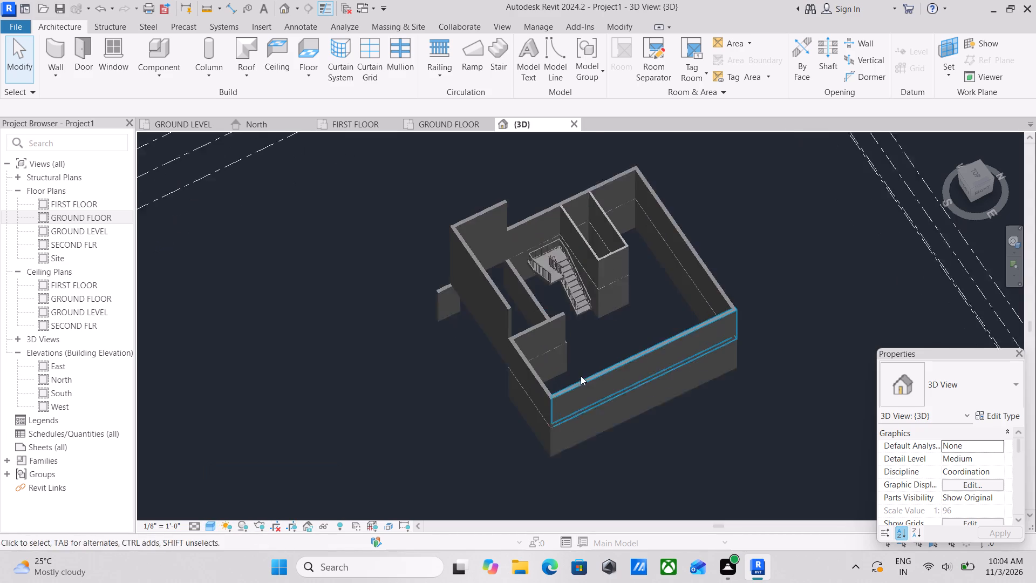
pyautogui.scroll(1, 581, 376)
pyautogui.scroll(-4, 598, 366)
pyautogui.keyDown('shift'); pyautogui.moveTo(603, 352); pyautogui.dragTo(875, 306, button='middle'); pyautogui.keyUp('shift')
pyautogui.keyDown('shift'); pyautogui.moveTo(809, 369); pyautogui.dragTo(644, 421, button='middle'); pyautogui.keyUp('shift')
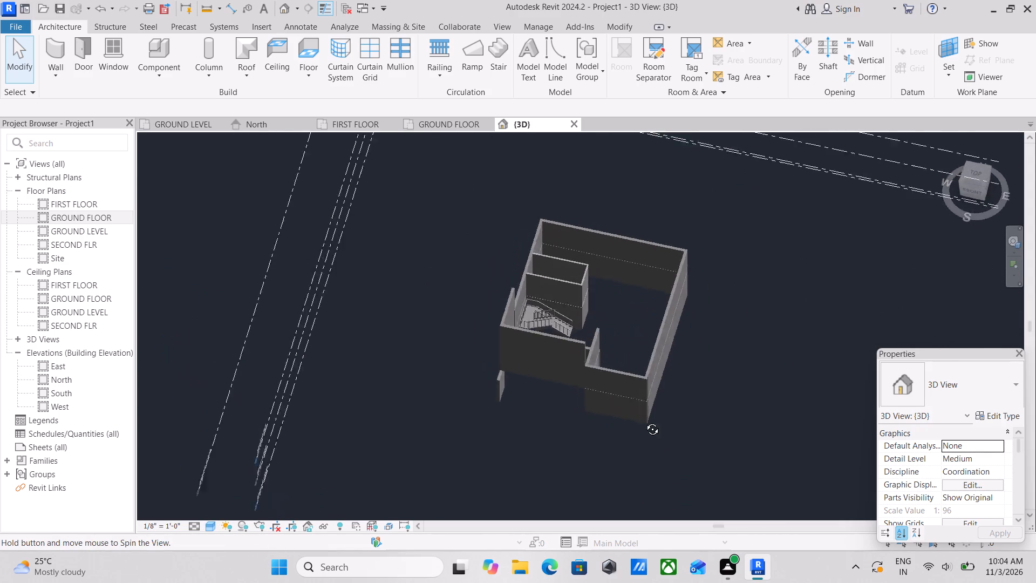
pyautogui.keyDown('shift'); pyautogui.moveTo(644, 421); pyautogui.dragTo(391, 274, button='middle'); pyautogui.keyUp('shift')
pyautogui.keyDown('shift'); pyautogui.moveTo(403, 285); pyautogui.dragTo(695, 494, button='middle'); pyautogui.keyUp('shift')
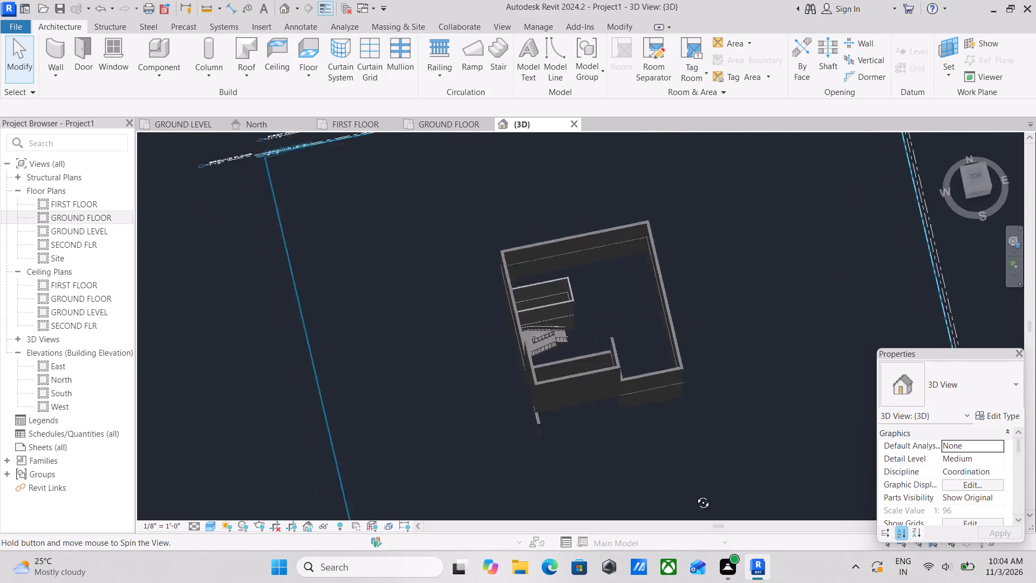
pyautogui.keyDown('shift'); pyautogui.moveTo(695, 494); pyautogui.dragTo(674, 489, button='middle'); pyautogui.keyUp('shift')
pyautogui.scroll(7, 589, 327)
pyautogui.keyDown('shift'); pyautogui.moveTo(548, 323); pyautogui.dragTo(556, 334, button='middle'); pyautogui.keyUp('shift')
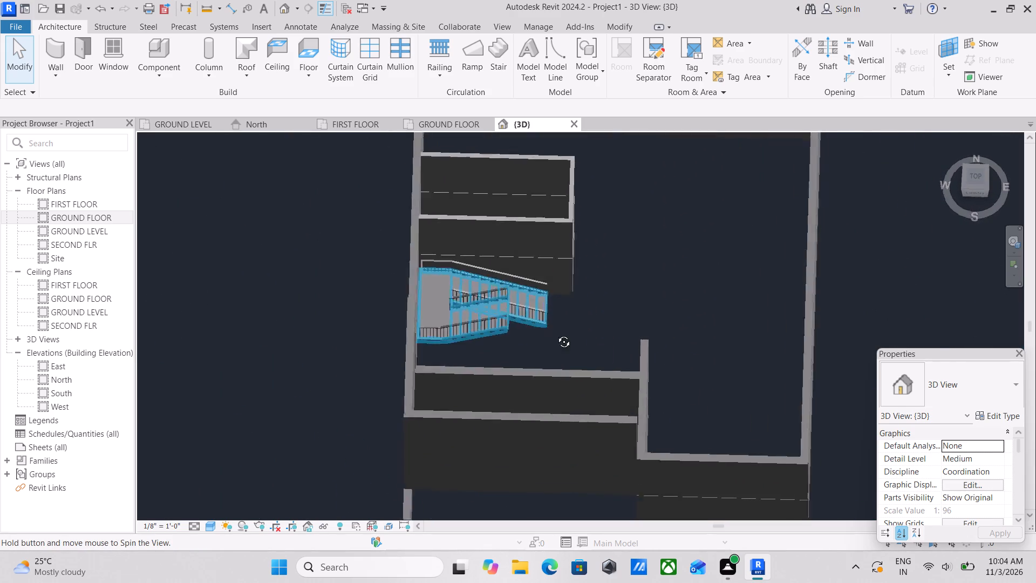
pyautogui.keyDown('shift'); pyautogui.moveTo(556, 334); pyautogui.dragTo(528, 354, button='middle'); pyautogui.keyUp('shift')
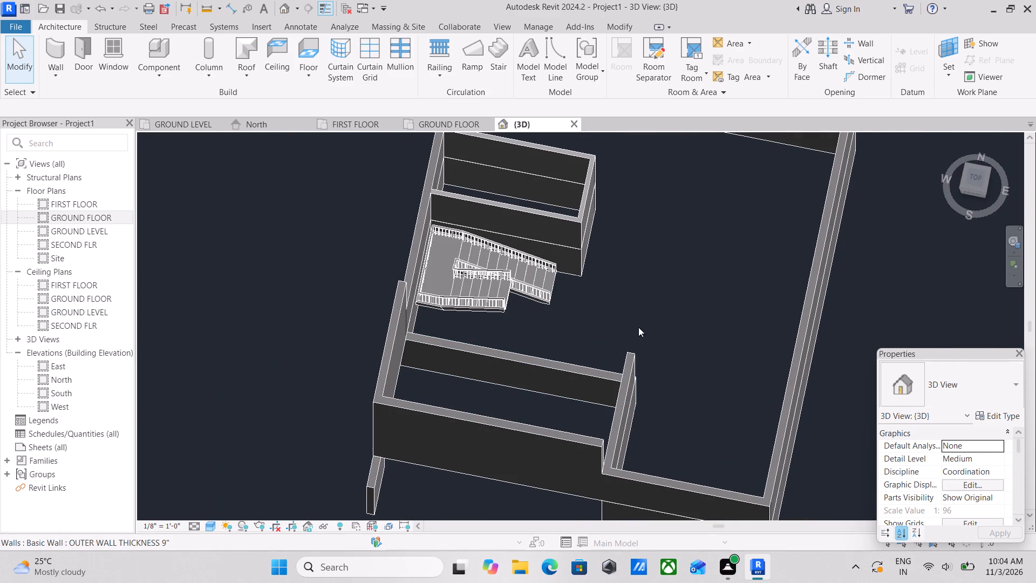
pyautogui.click(581, 326)
pyautogui.scroll(-2, 581, 326)
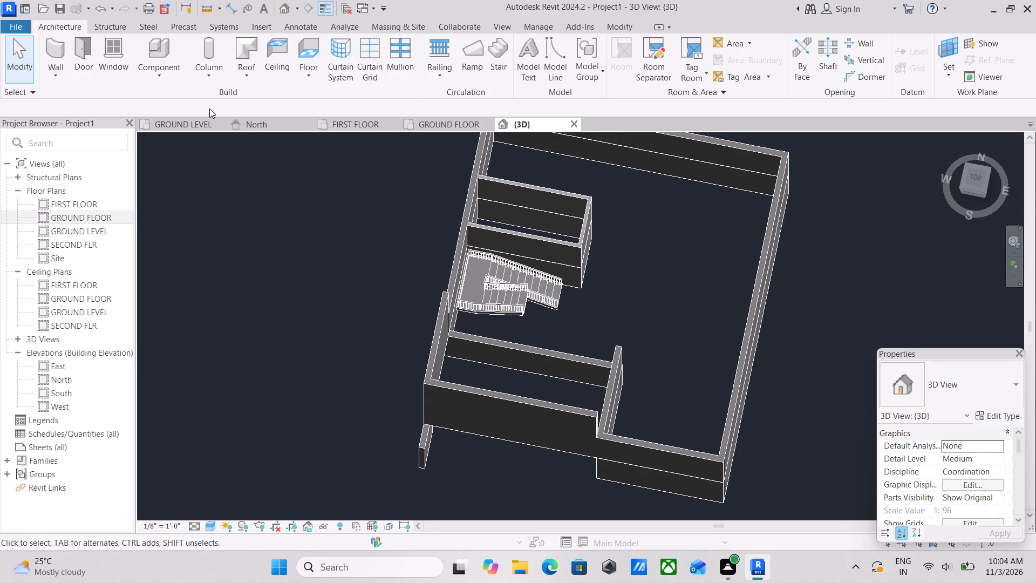
# Open the FIRST FLOOR plan and examine the area around the stair.
pyautogui.click(350, 123)
pyautogui.scroll(4, 578, 274)
pyautogui.scroll(2, 513, 281)
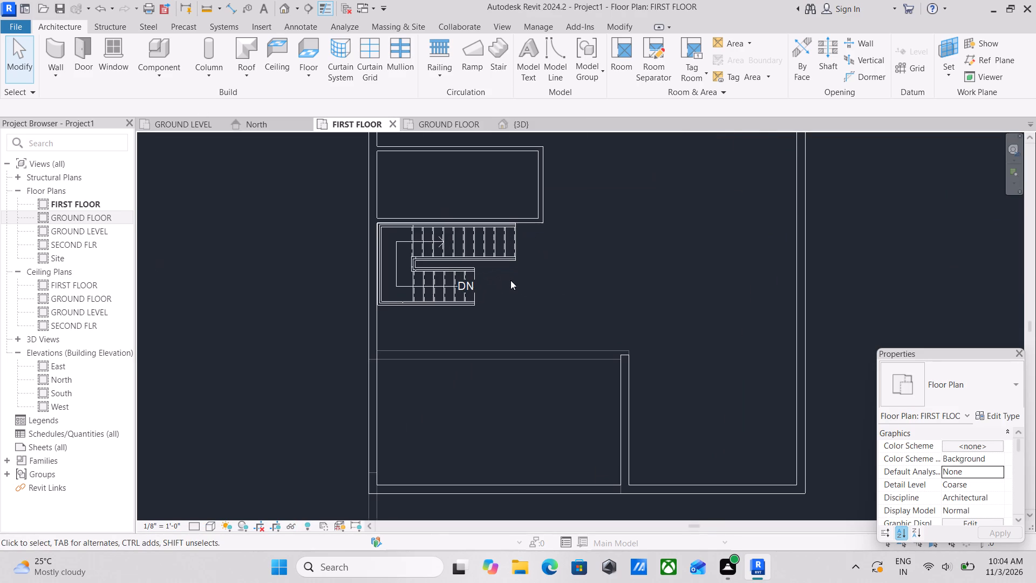
pyautogui.scroll(1, 510, 280)
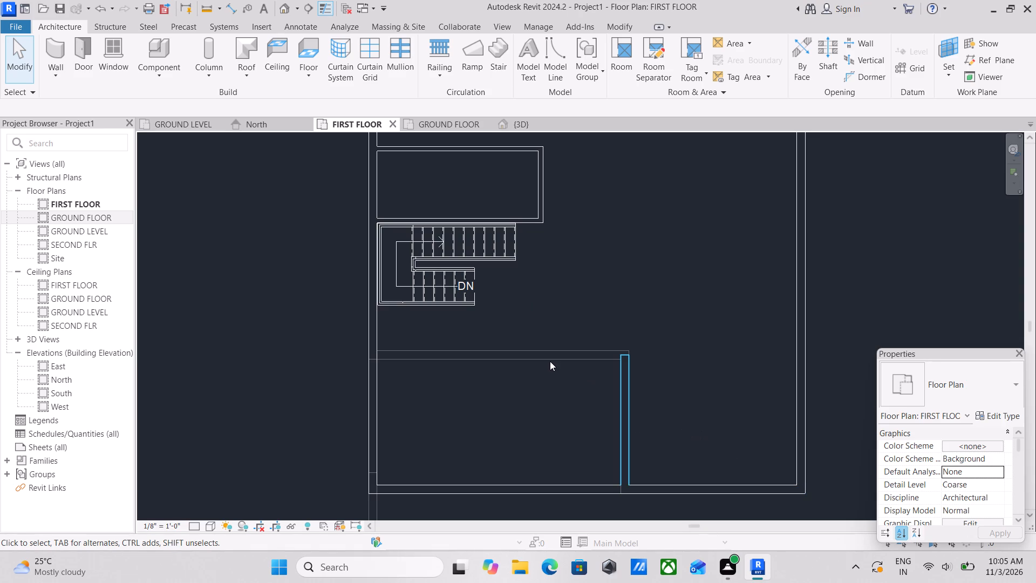
# Draw an INNER WALL THICKNESS 5" wall just south of the stair, from the west outer wall east to align with the northern room's east wall.
pyautogui.scroll(1, 416, 279)
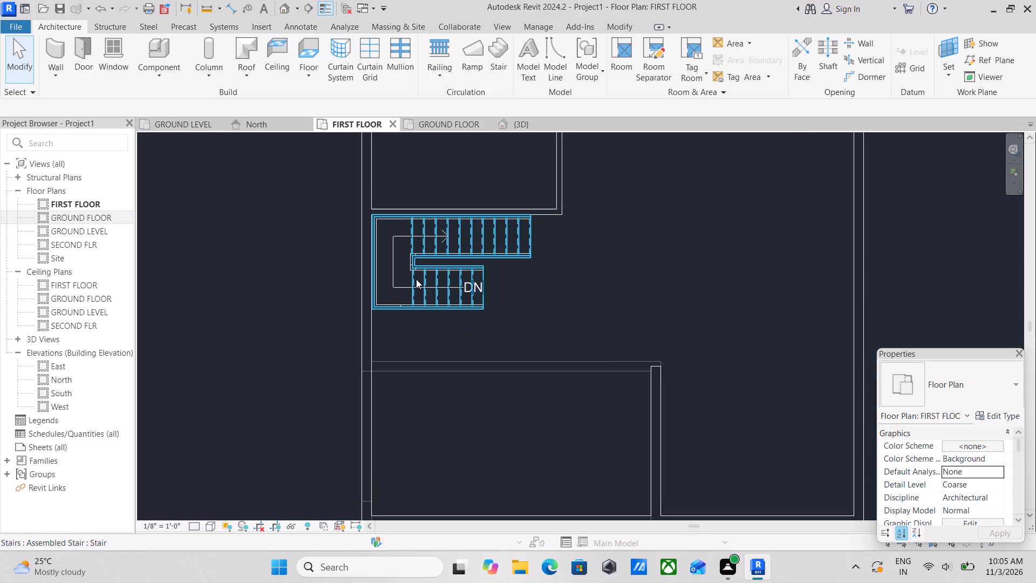
pyautogui.scroll(3, 416, 279)
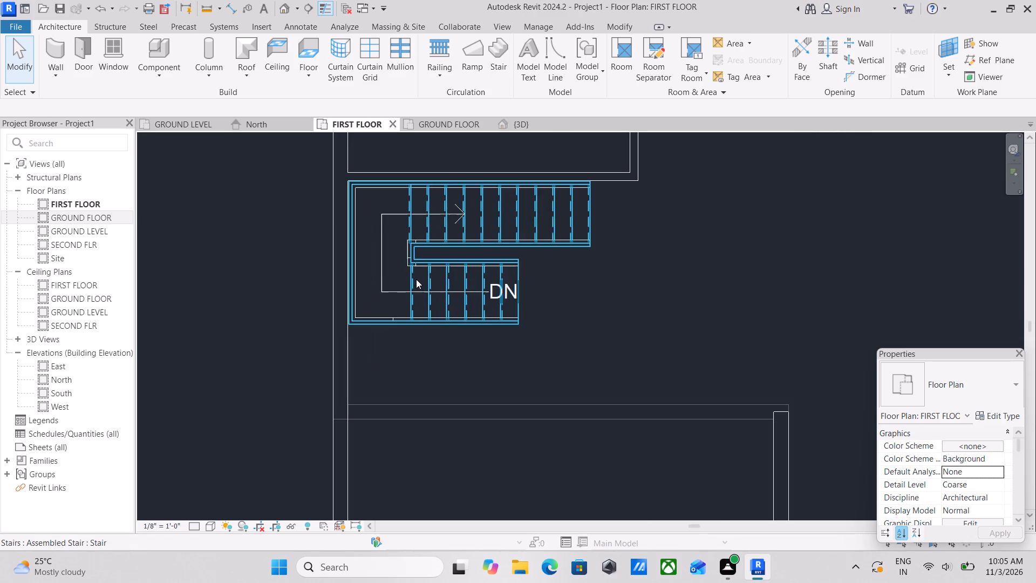
pyautogui.scroll(2, 413, 341)
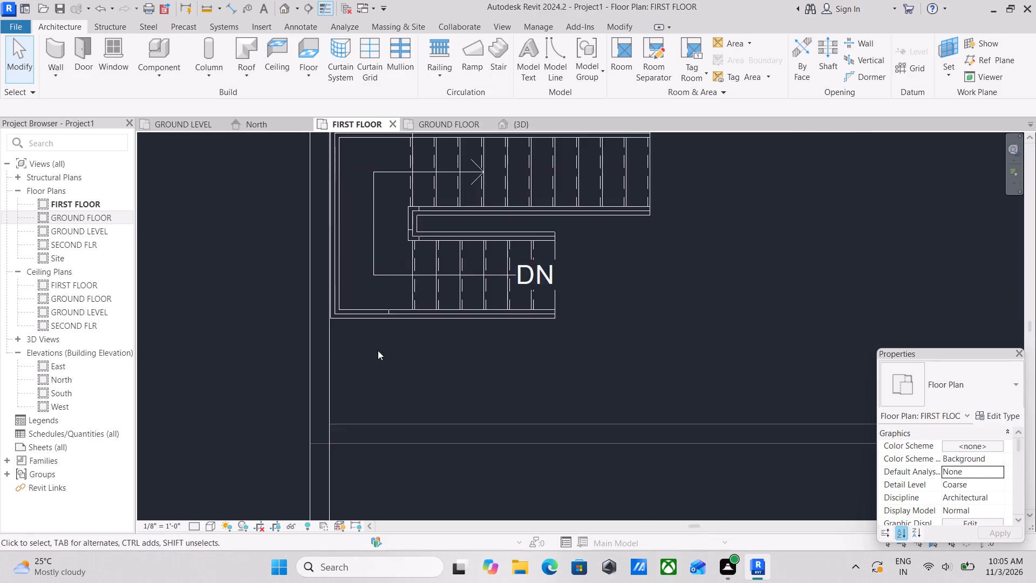
pyautogui.scroll(-2, 366, 338)
pyautogui.moveTo(366, 338); pyautogui.dragTo(434, 404, button='middle')
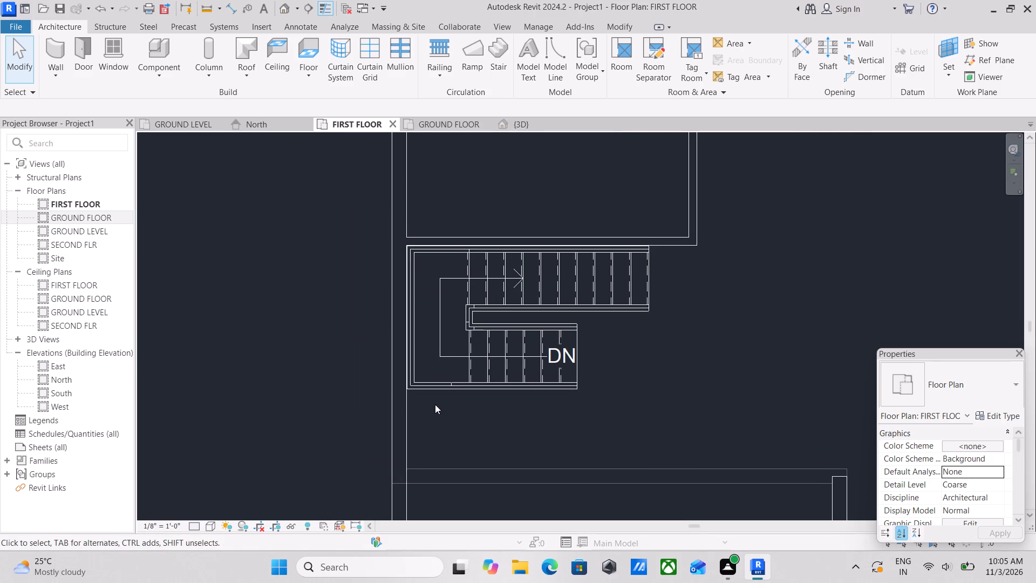
pyautogui.write('wa')
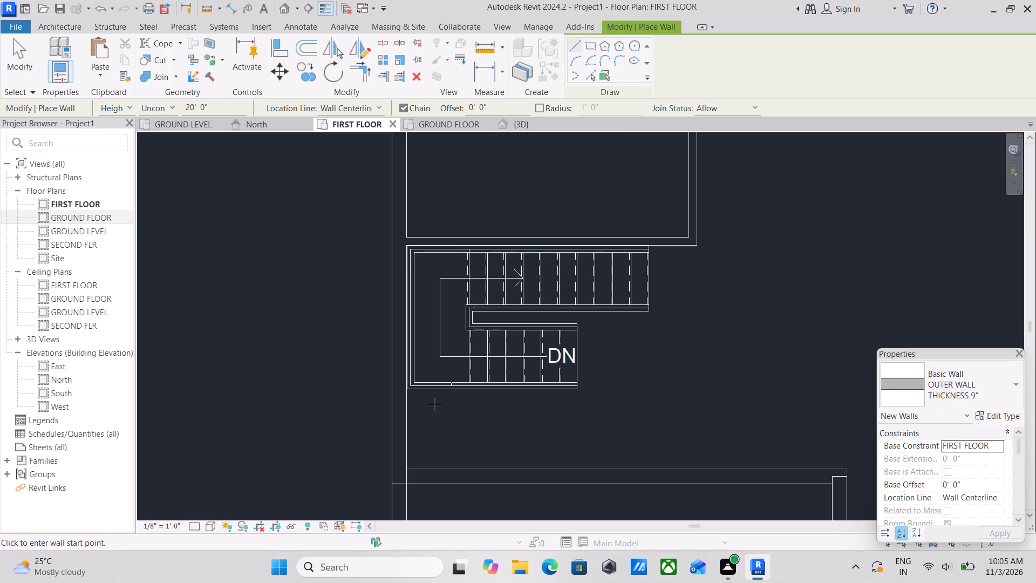
pyautogui.click(1014, 396)
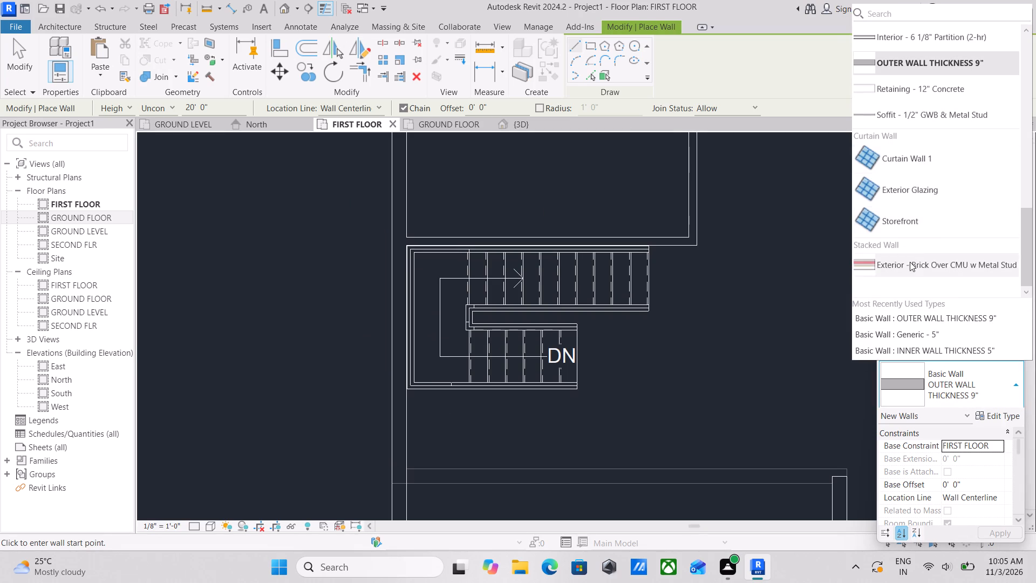
pyautogui.scroll(5, 917, 246)
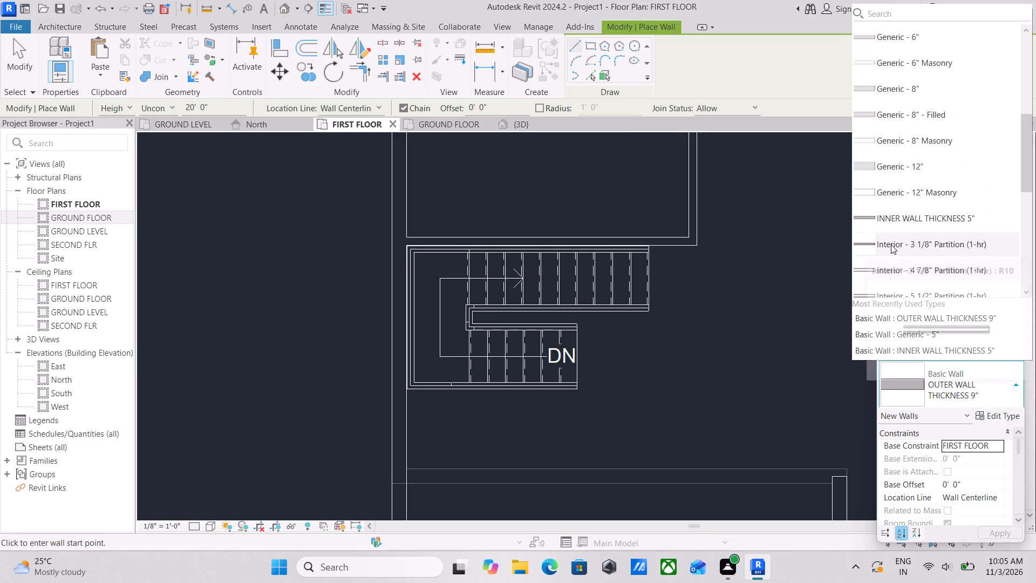
pyautogui.scroll(1, 891, 245)
pyautogui.scroll(2, 900, 174)
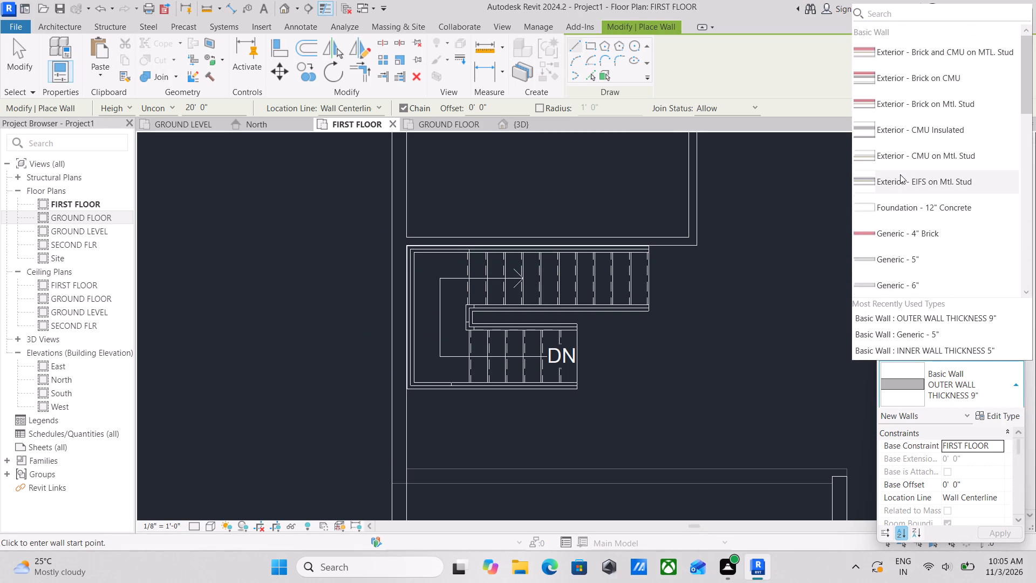
pyautogui.scroll(5, 900, 174)
pyautogui.scroll(-3, 900, 188)
pyautogui.scroll(-4, 939, 295)
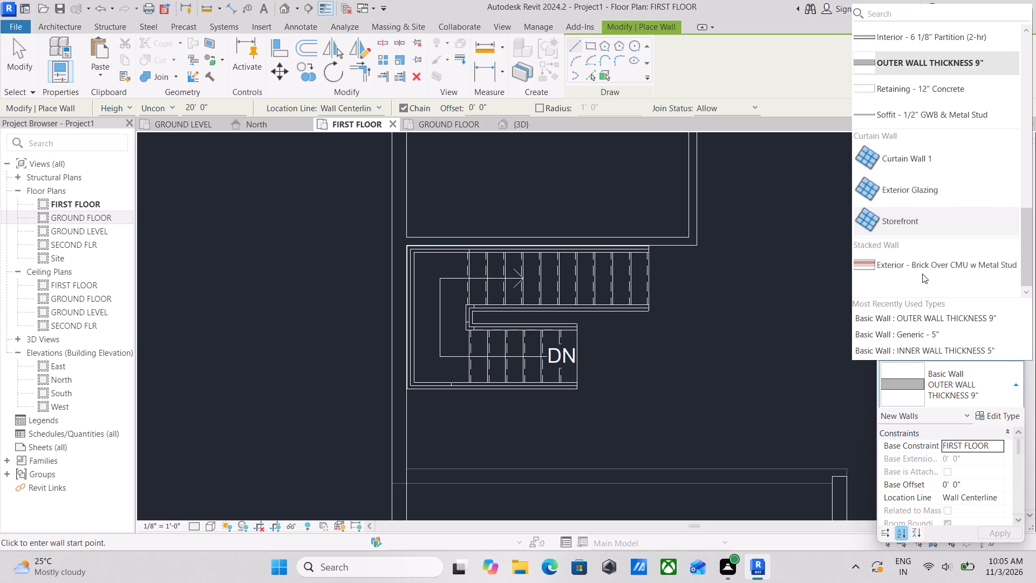
pyautogui.scroll(-3, 909, 211)
pyautogui.scroll(-1, 919, 330)
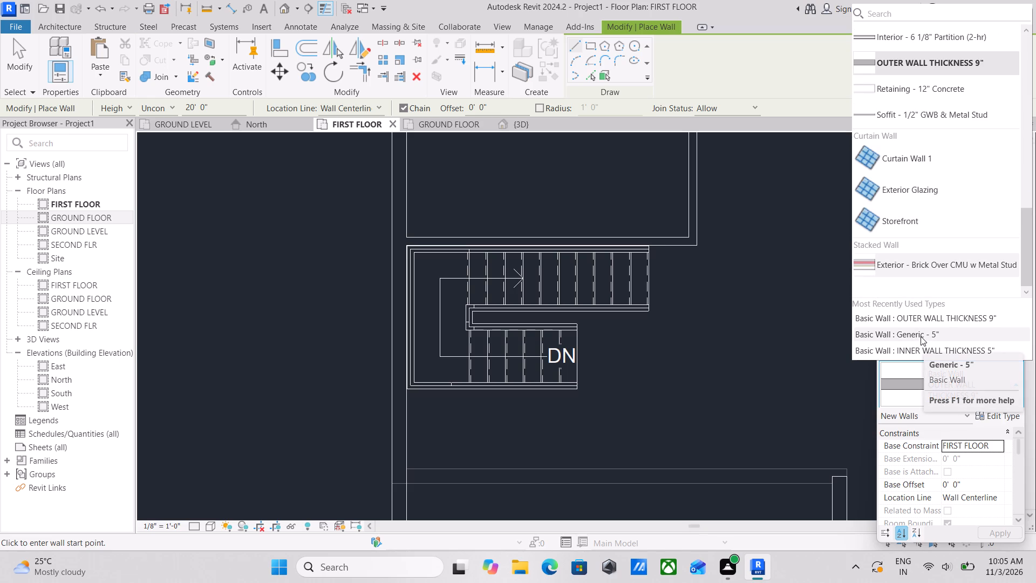
pyautogui.click(918, 346)
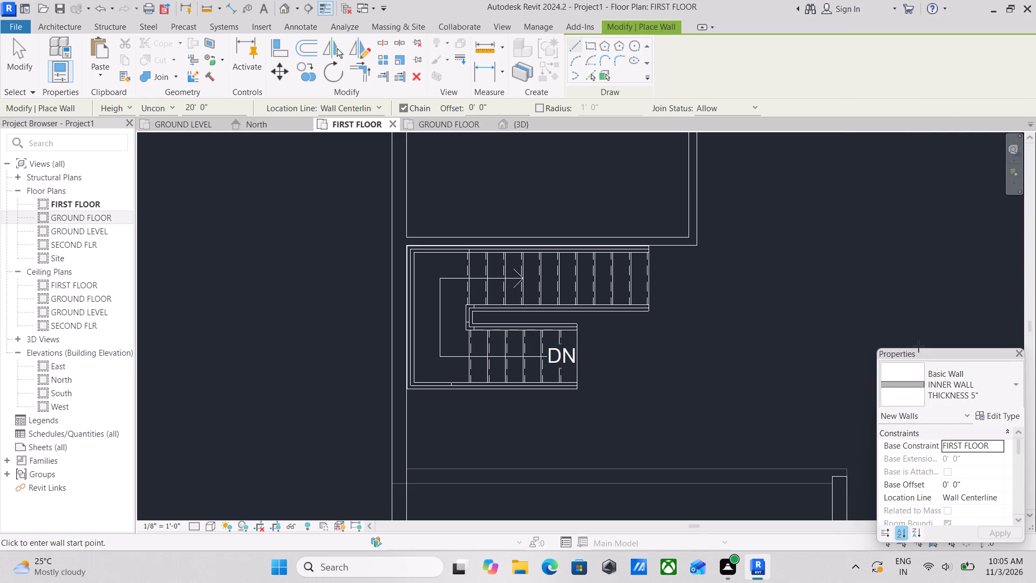
pyautogui.scroll(3, 378, 466)
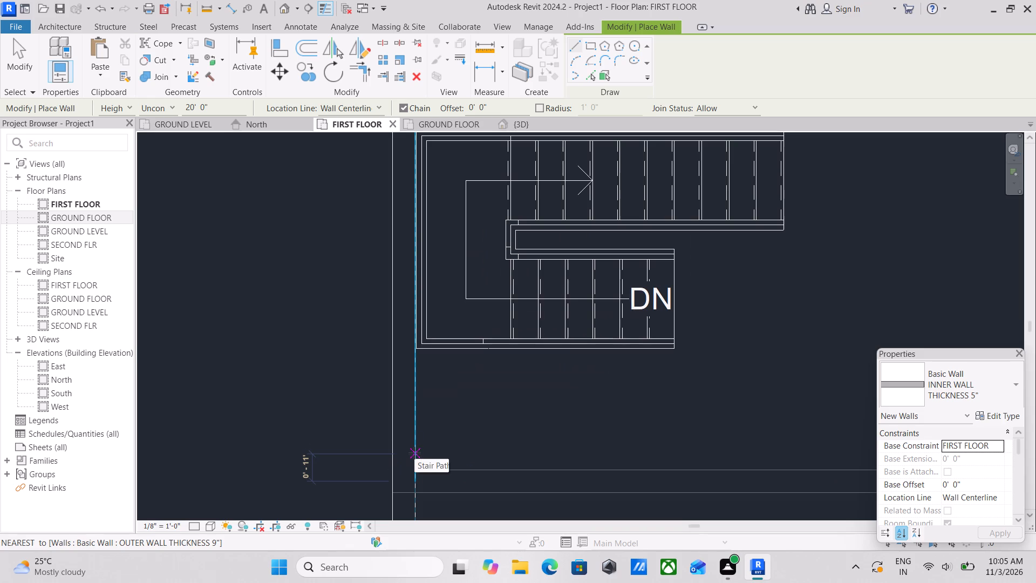
pyautogui.click(415, 359)
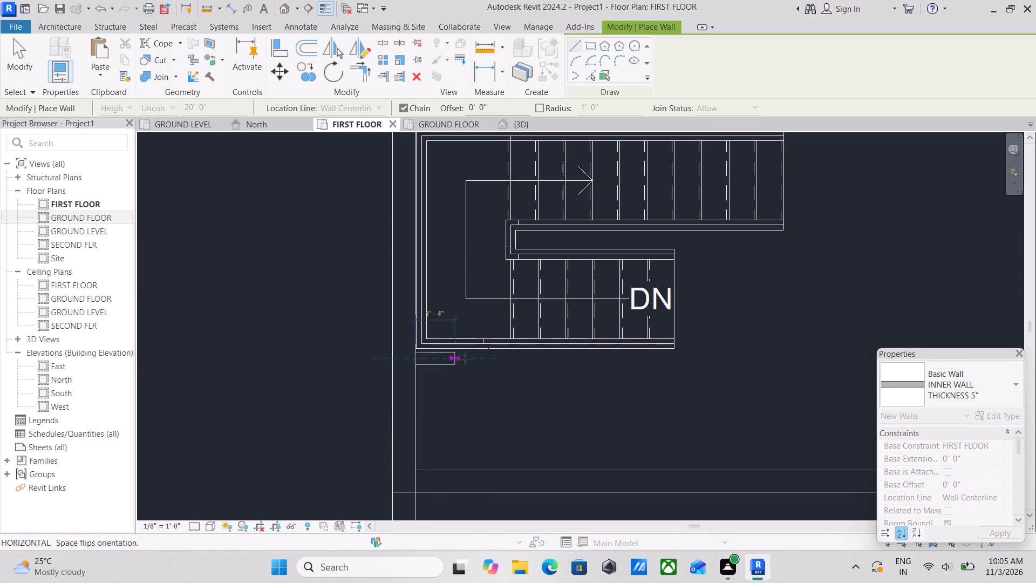
pyautogui.moveTo(724, 354); pyautogui.dragTo(670, 352, button='middle')
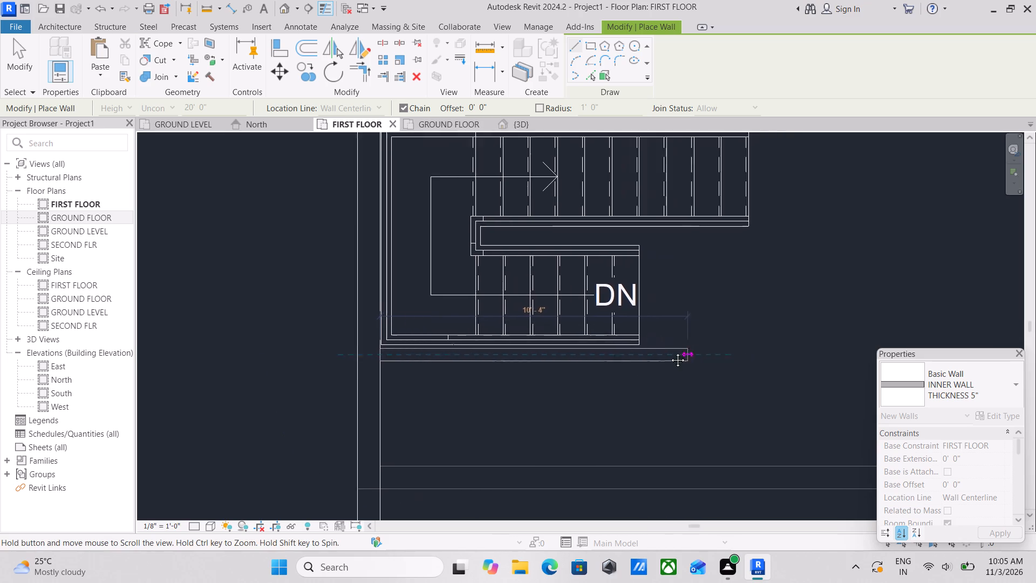
pyautogui.moveTo(670, 352); pyautogui.dragTo(628, 362, button='middle')
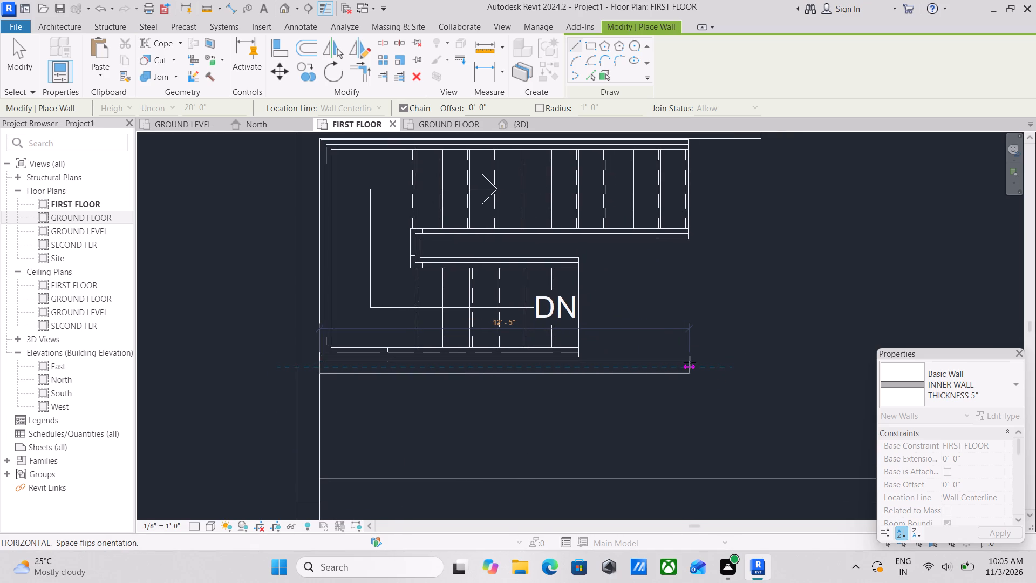
pyautogui.scroll(-1, 690, 362)
pyautogui.moveTo(684, 361); pyautogui.dragTo(625, 354, button='middle')
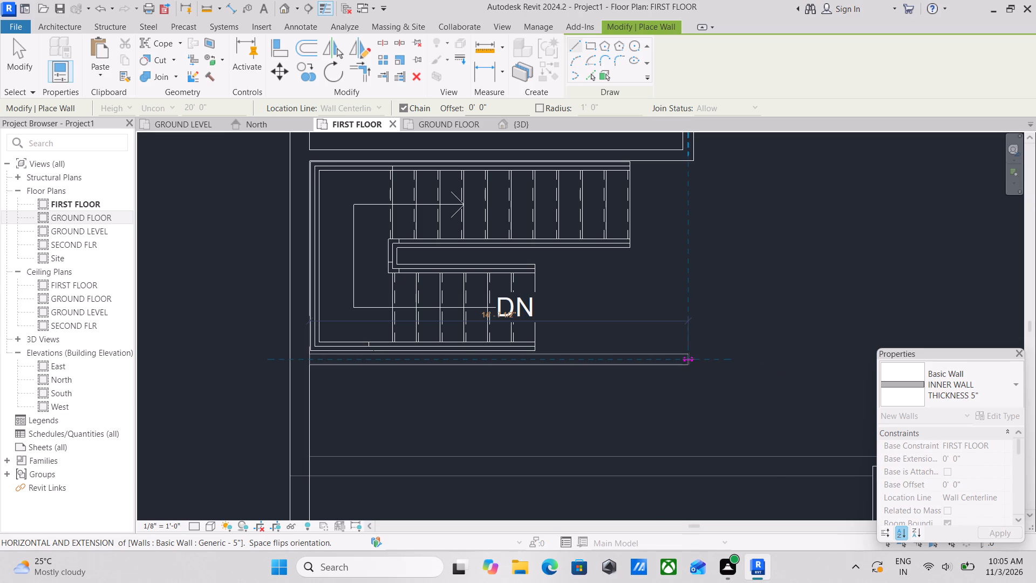
pyautogui.click(689, 358)
# Continue the 5" inner wall about 16'-1" south to the south outer wall, and finish the wall chain.
pyautogui.scroll(-4, 689, 358)
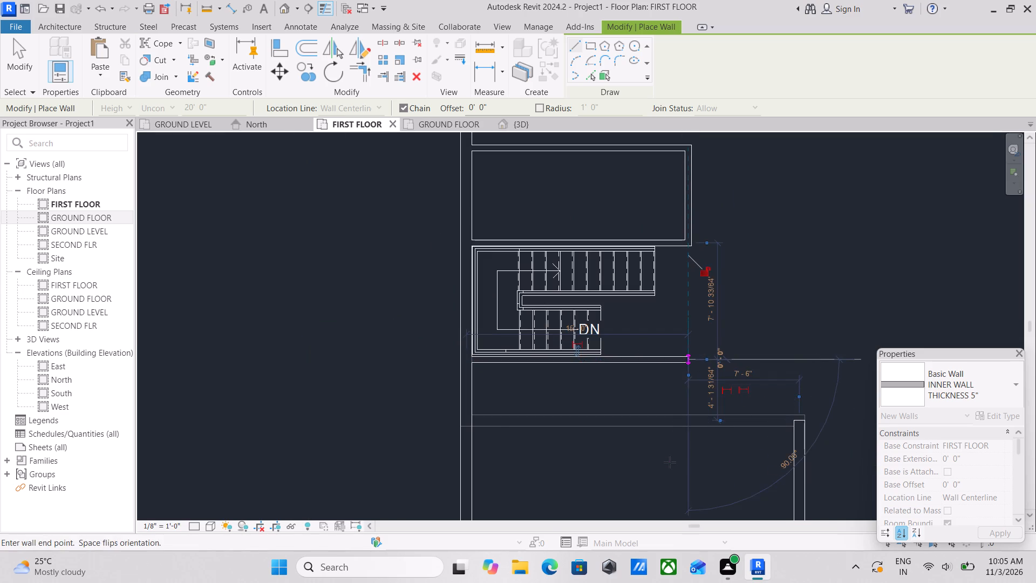
pyautogui.scroll(-2, 691, 432)
pyautogui.moveTo(691, 430); pyautogui.dragTo(692, 357, button='middle')
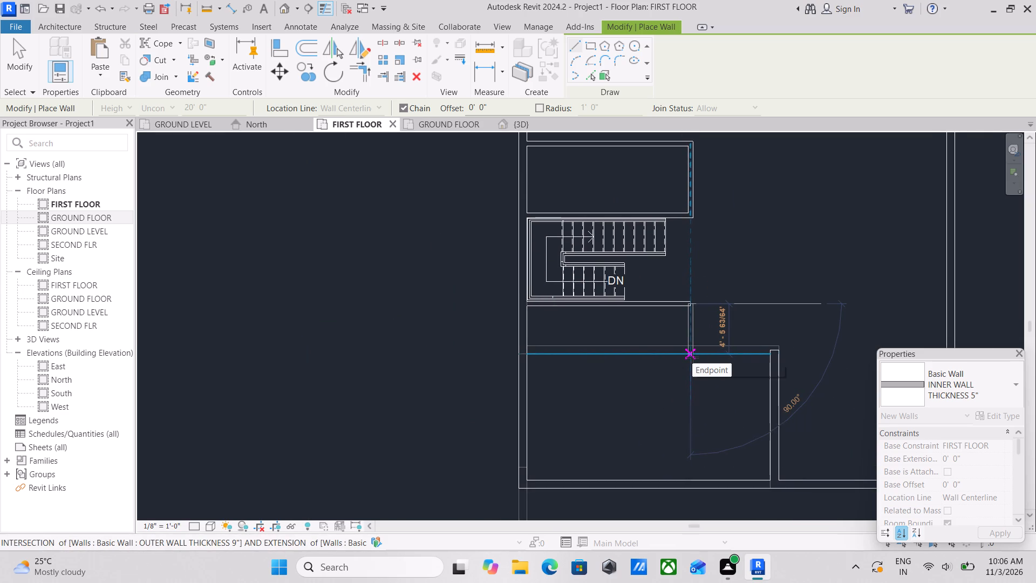
pyautogui.scroll(-3, 692, 358)
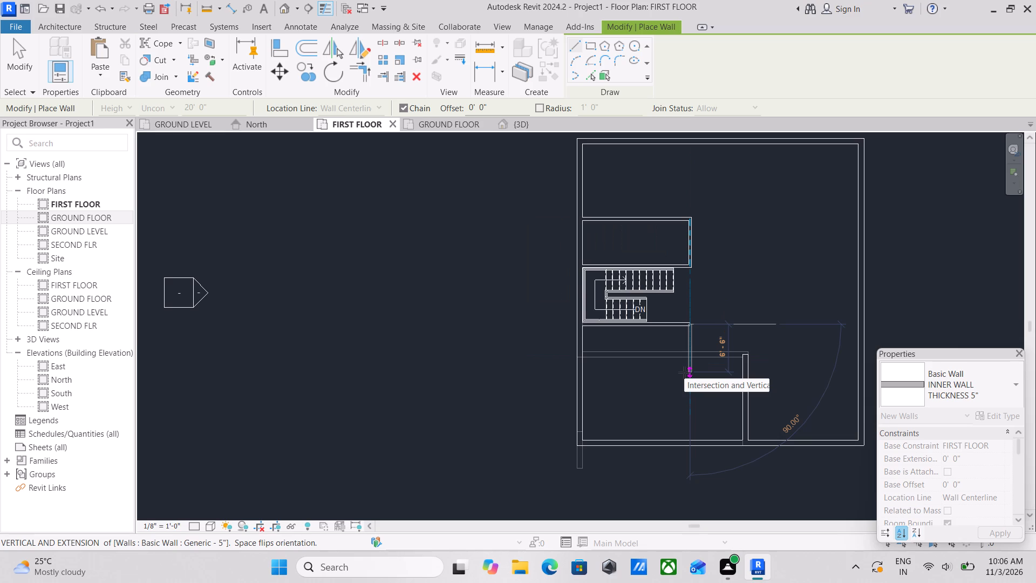
pyautogui.click(692, 438)
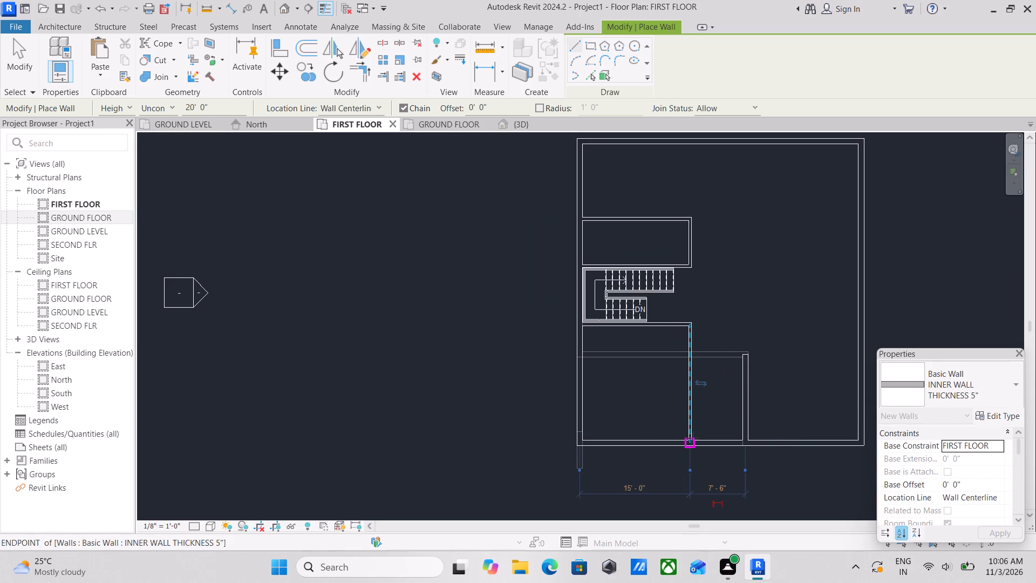
pyautogui.press('Escape')
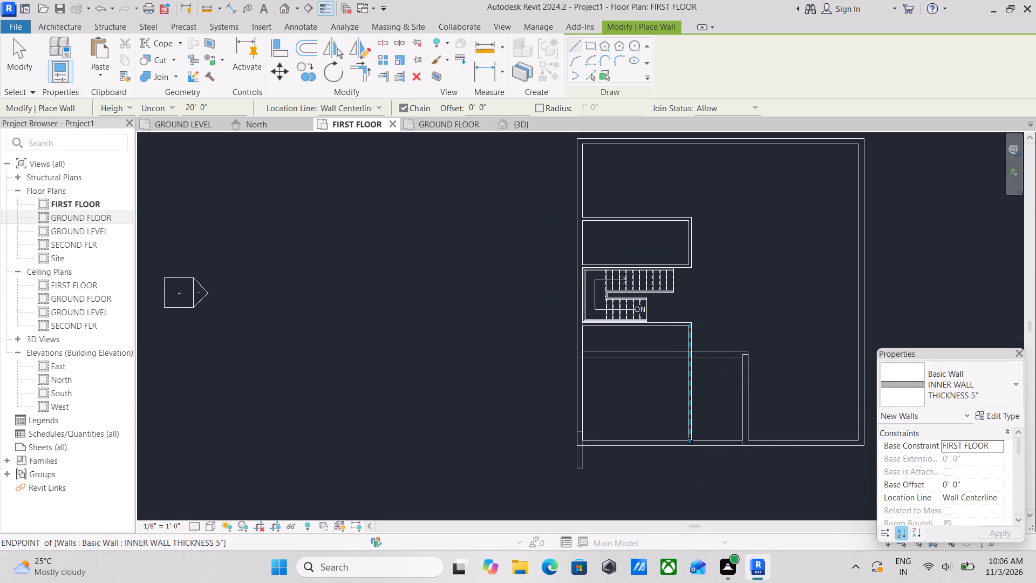
pyautogui.press('Escape')
pyautogui.scroll(3, 662, 401)
pyautogui.press('Escape')
# Add an aligned dimension between the centrelines of the west outer wall and the new north-south inner wall.
pyautogui.scroll(2, 620, 375)
pyautogui.moveTo(608, 352); pyautogui.dragTo(608, 404, button='middle')
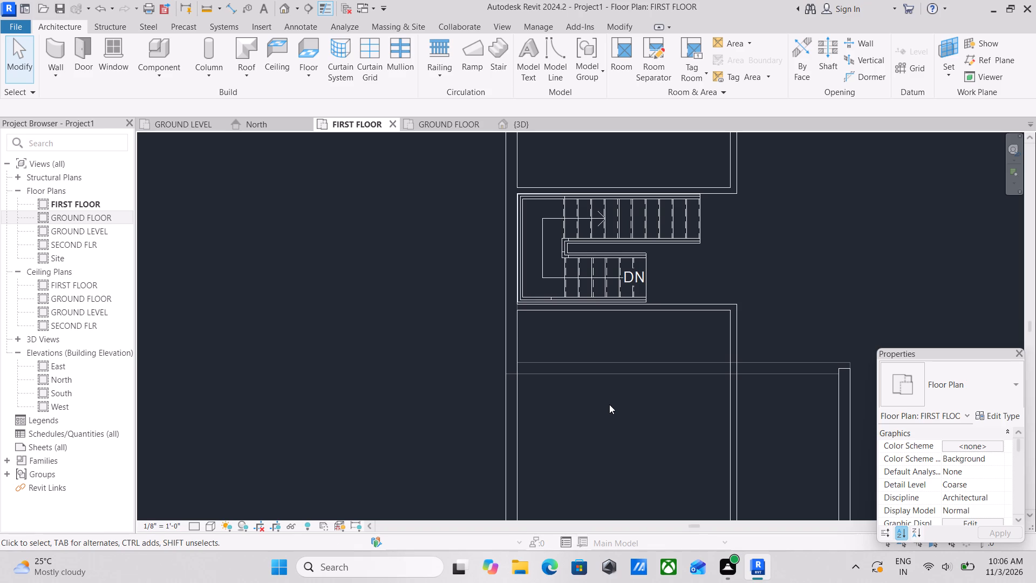
pyautogui.write('dd')
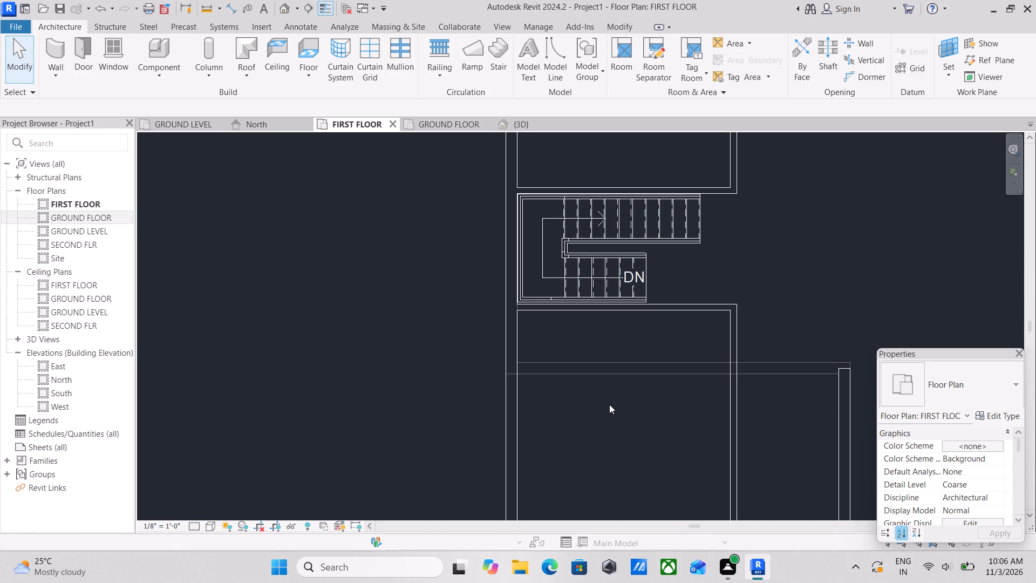
pyautogui.write('di')
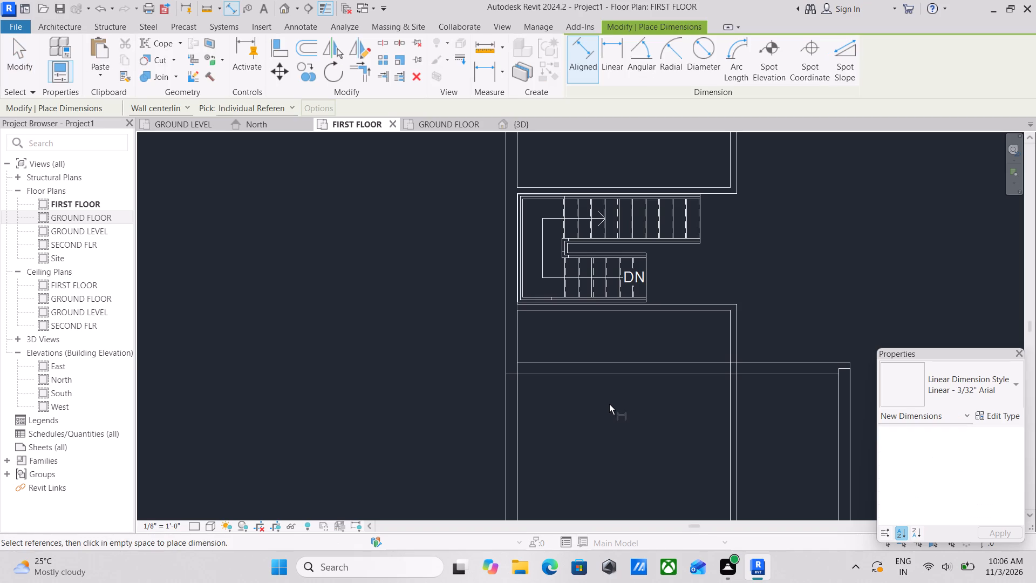
pyautogui.click(513, 431)
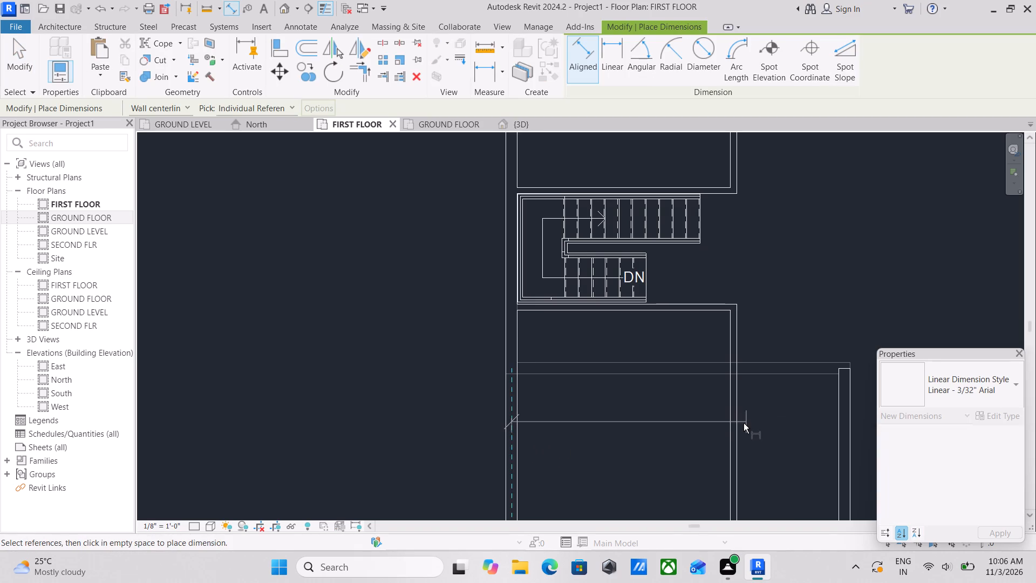
pyautogui.click(733, 428)
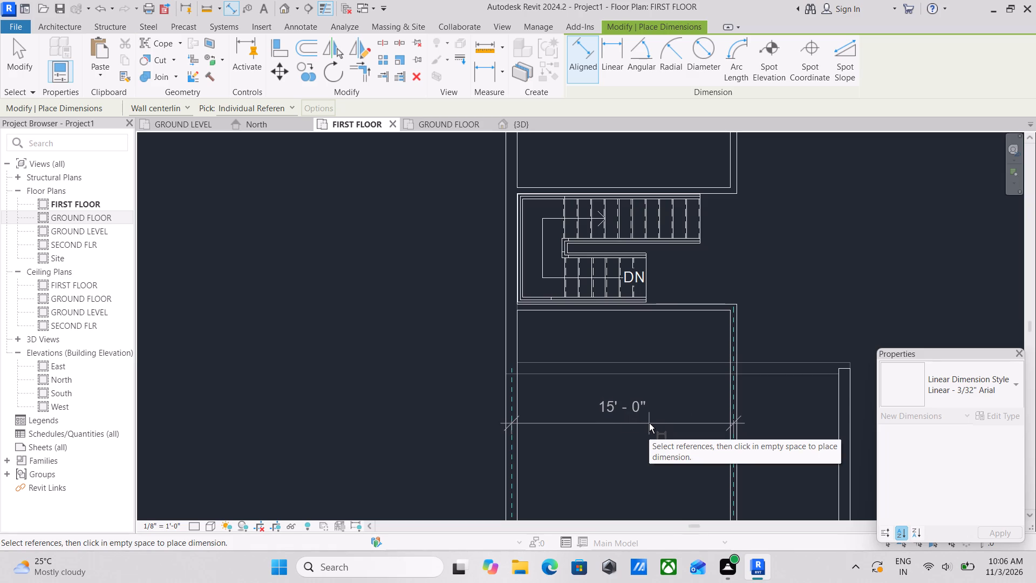
pyautogui.scroll(-1, 649, 423)
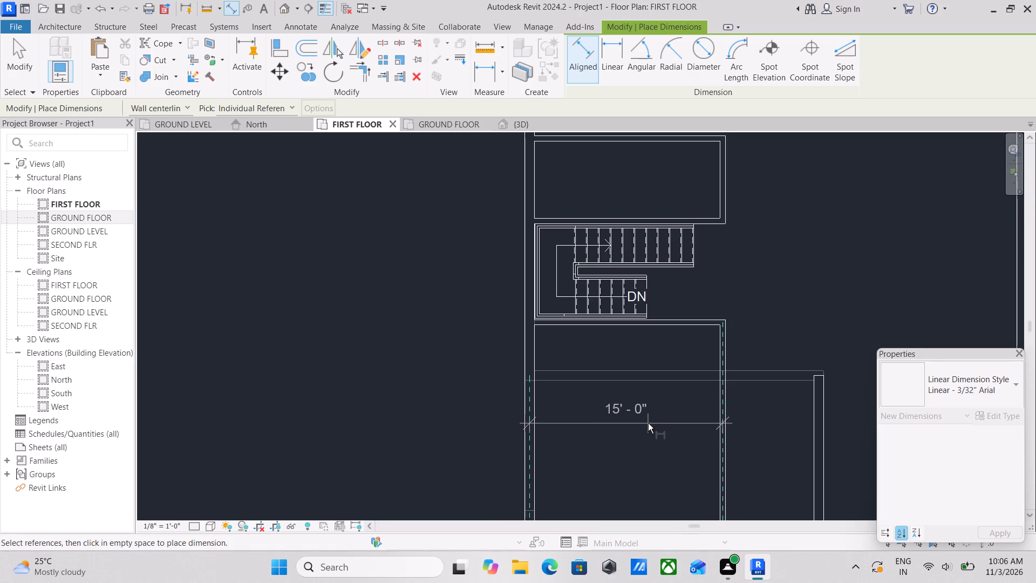
pyautogui.scroll(2, 675, 432)
pyautogui.click(664, 425)
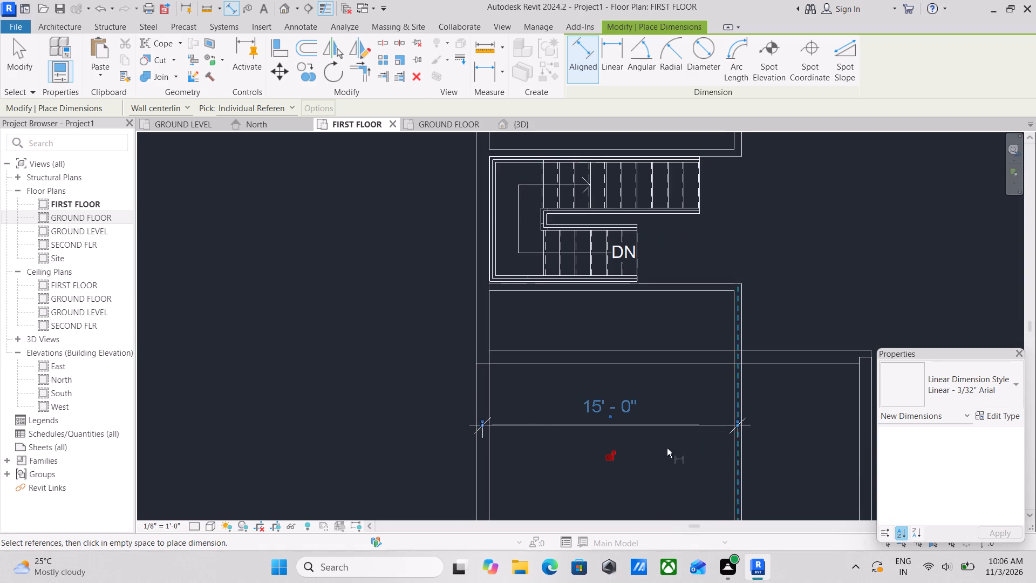
pyautogui.press('Escape')
pyautogui.scroll(3, 510, 408)
pyautogui.press('Escape')
pyautogui.press('Escape')
# Delete the 9" north-south wall standing east of the new inner wall in the southern part of the first floor.
pyautogui.scroll(-7, 565, 373)
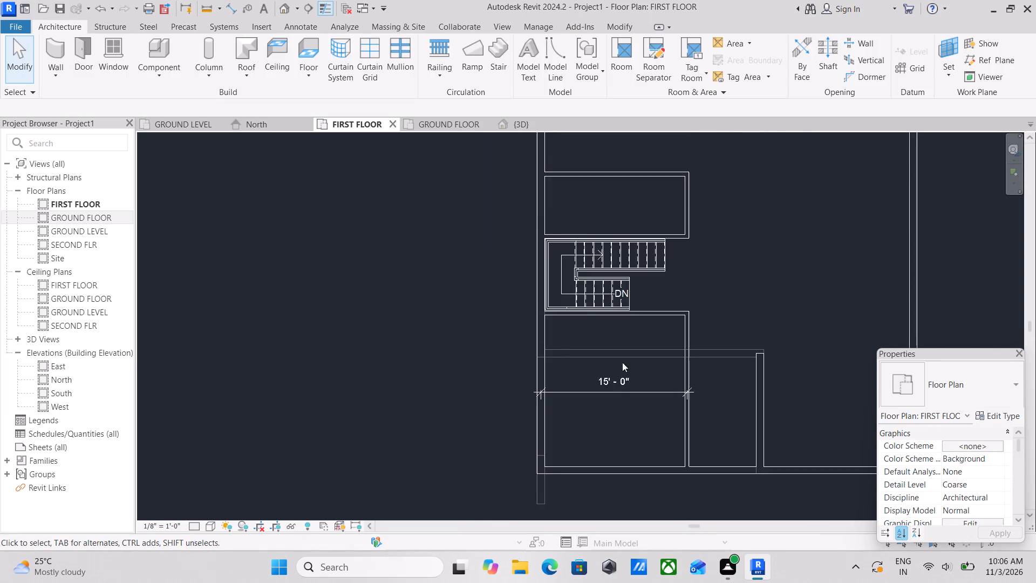
pyautogui.scroll(-2, 655, 362)
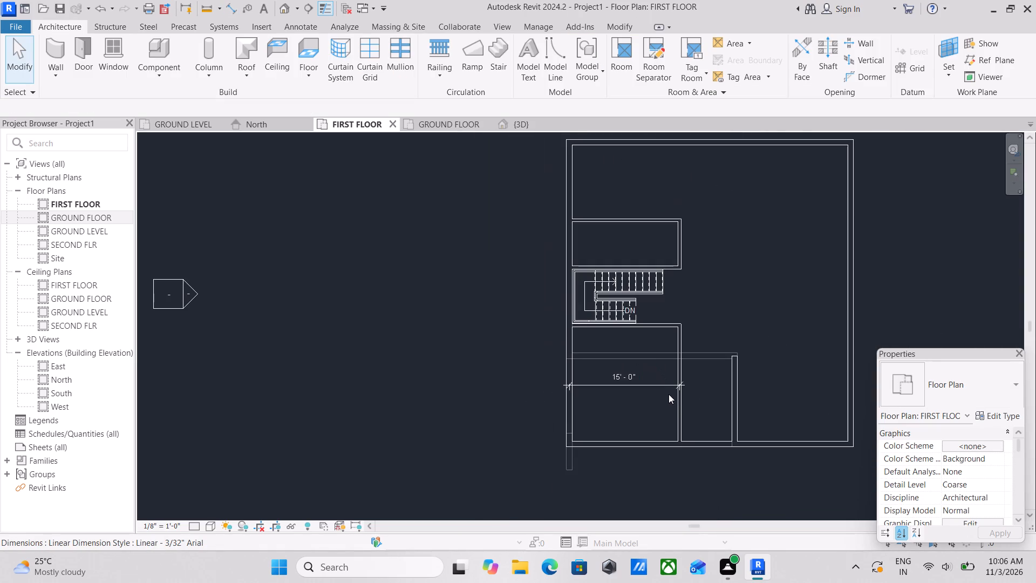
pyautogui.click(739, 406)
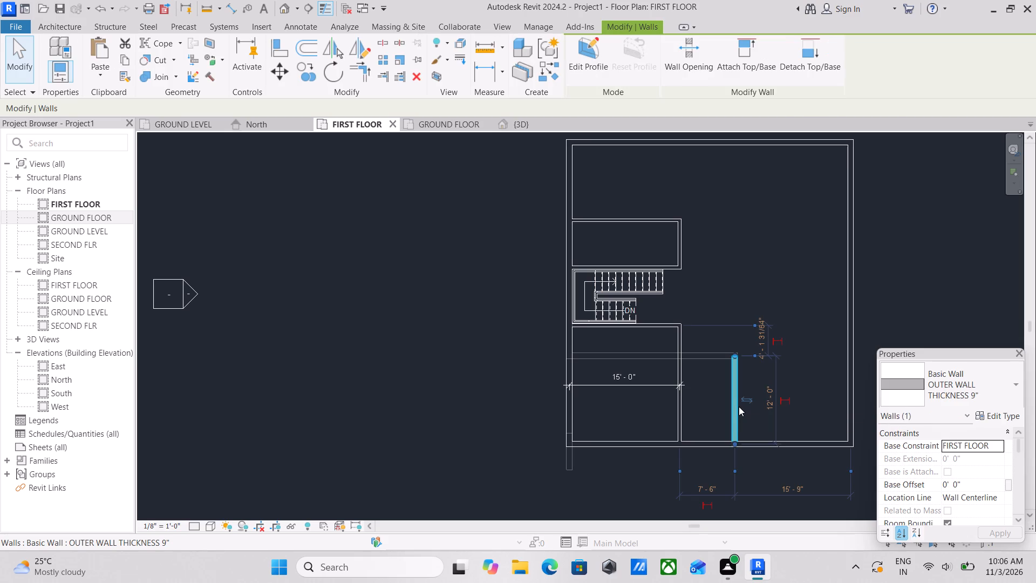
pyautogui.rightClick(739, 406)
pyautogui.click(784, 229)
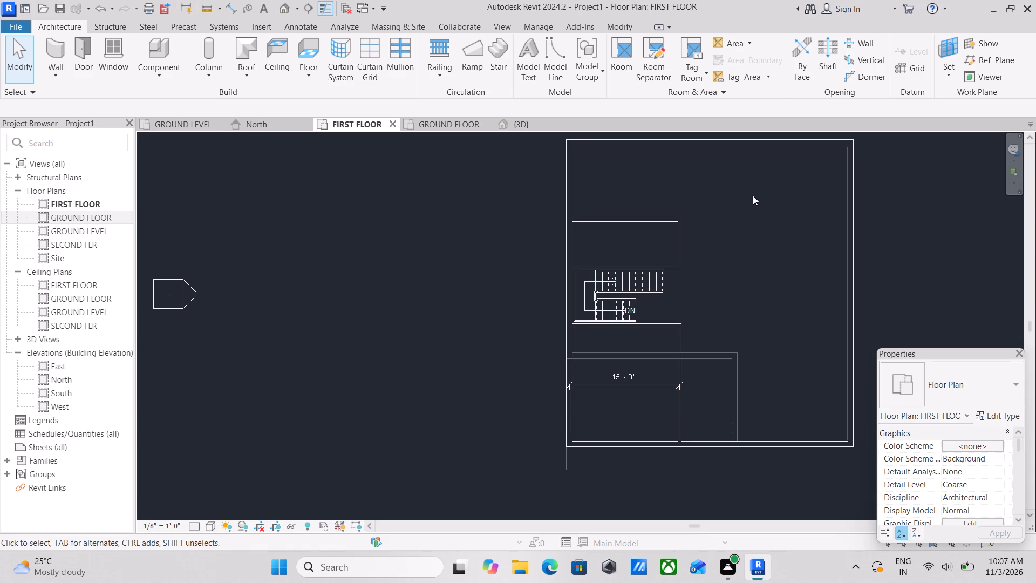
# Move the west witness line of the southern room's width dimension to the inner face of the west outer wall.
pyautogui.scroll(3, 671, 397)
pyautogui.scroll(4, 620, 398)
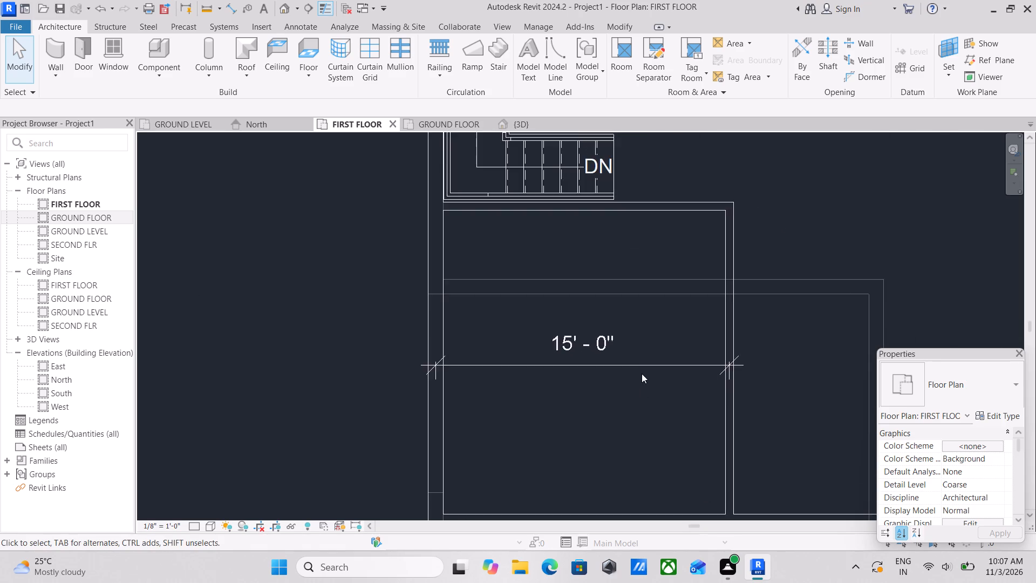
pyautogui.scroll(5, 642, 374)
pyautogui.moveTo(356, 249); pyautogui.dragTo(520, 241, button='middle')
pyautogui.scroll(6, 386, 344)
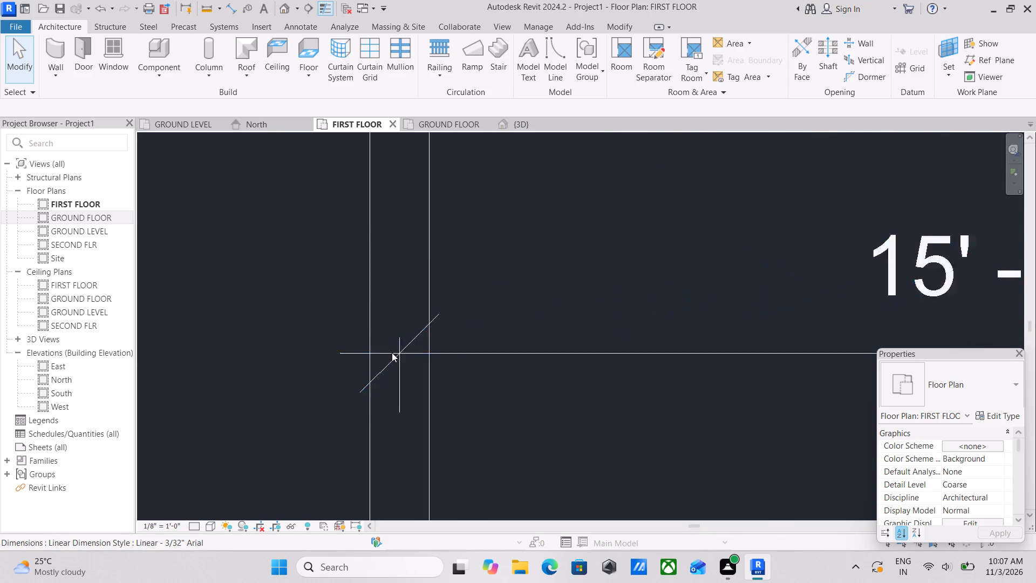
pyautogui.scroll(3, 392, 352)
pyautogui.click(408, 355)
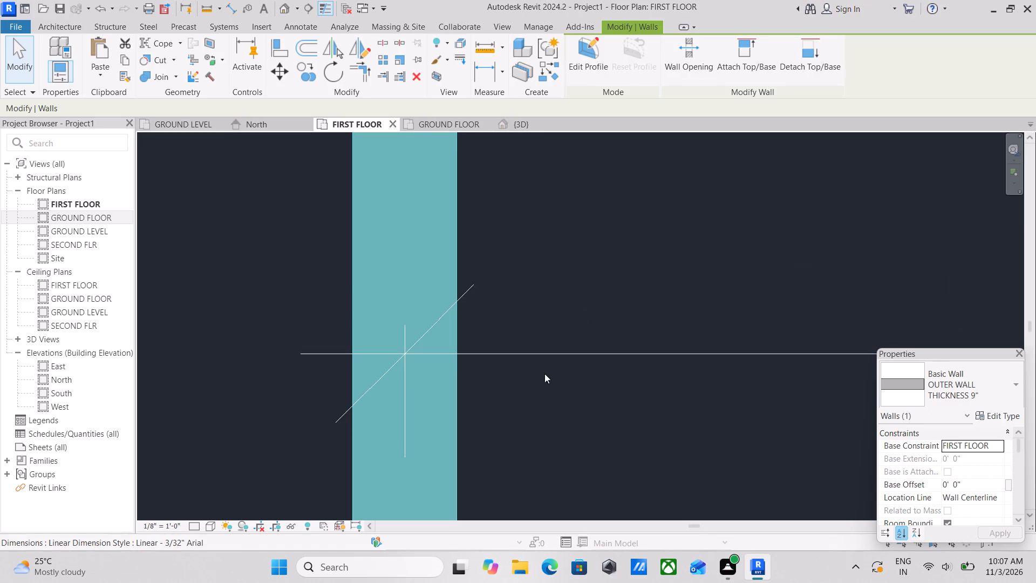
pyautogui.click(560, 352)
pyautogui.scroll(-3, 560, 352)
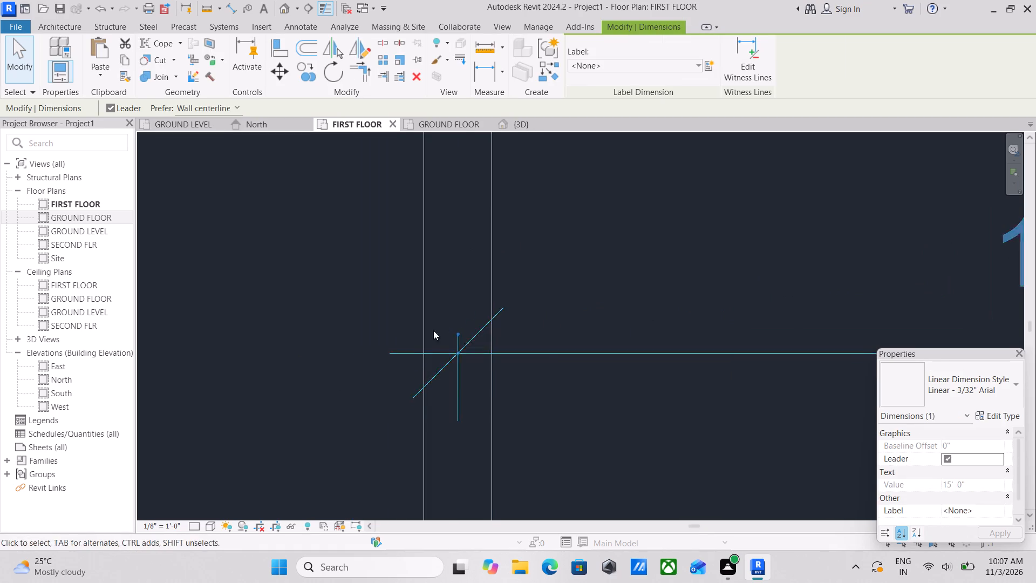
pyautogui.scroll(7, 434, 344)
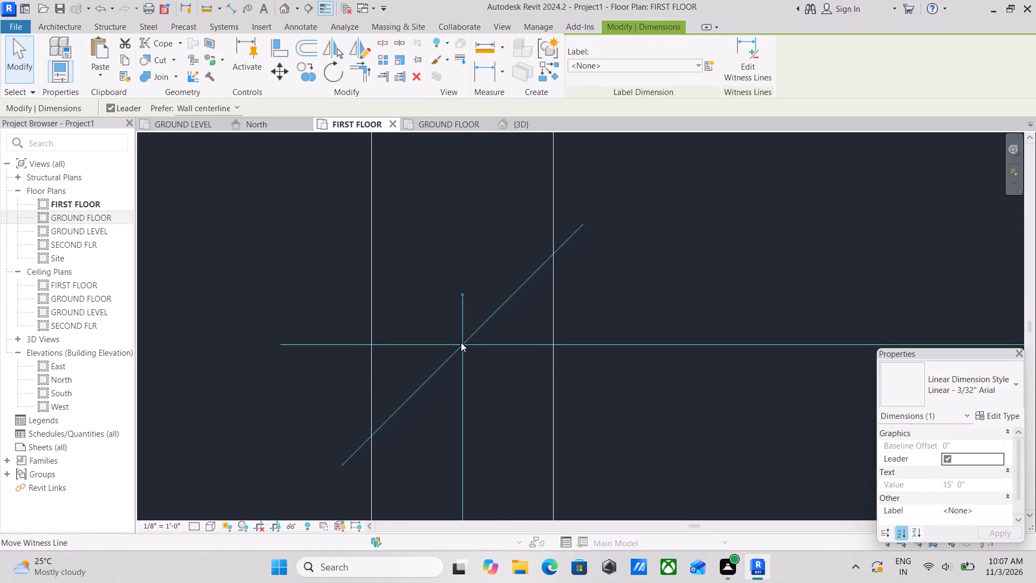
pyautogui.click(461, 342)
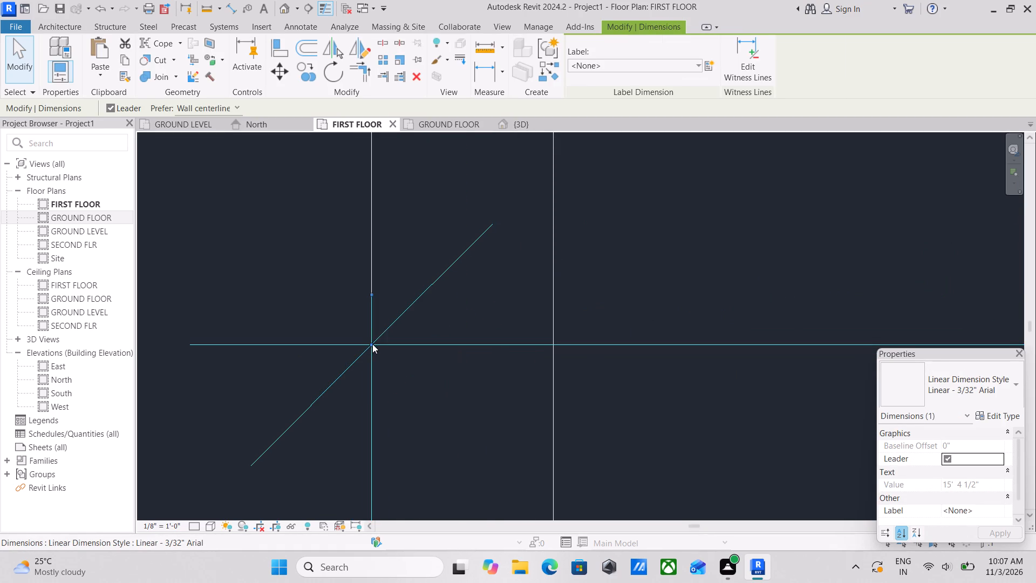
pyautogui.click(372, 343)
# Move the east witness line of the same width dimension to the room-side face of the north-south inner wall.
pyautogui.scroll(-10, 678, 378)
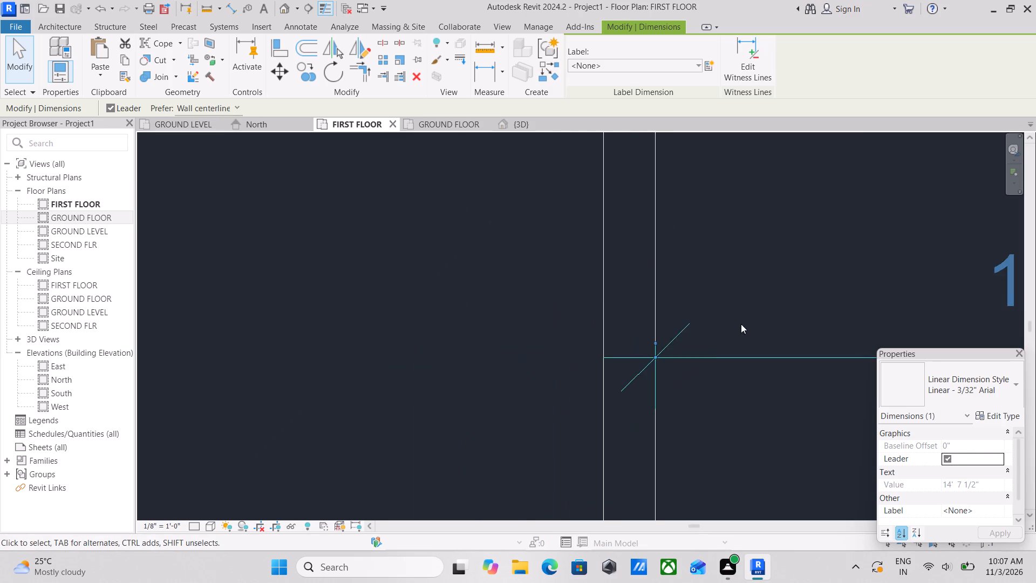
pyautogui.scroll(-5, 741, 324)
pyautogui.moveTo(747, 317); pyautogui.dragTo(418, 336, button='middle')
pyautogui.moveTo(550, 341); pyautogui.dragTo(378, 320, button='middle')
pyautogui.scroll(5, 696, 334)
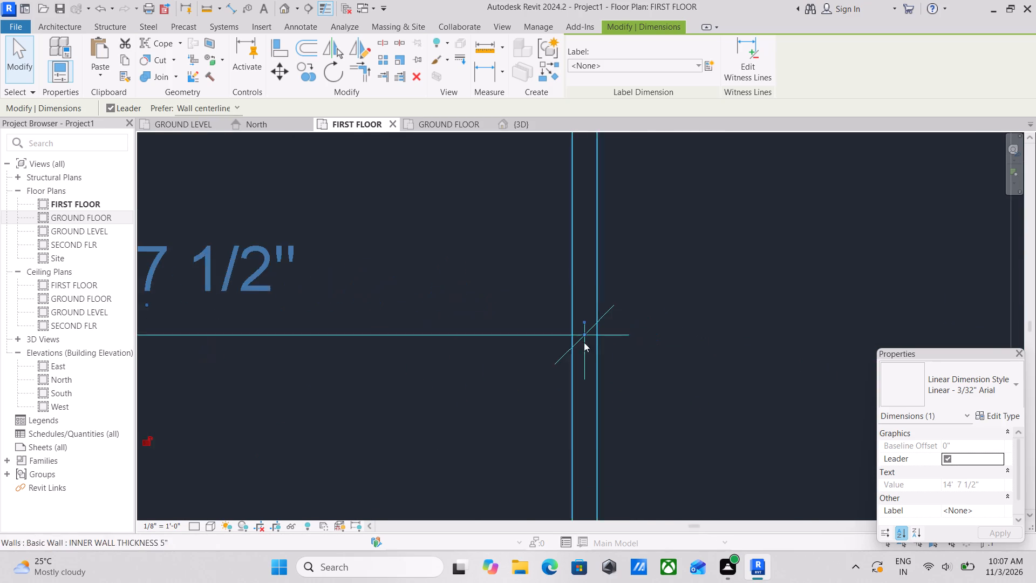
pyautogui.scroll(15, 584, 342)
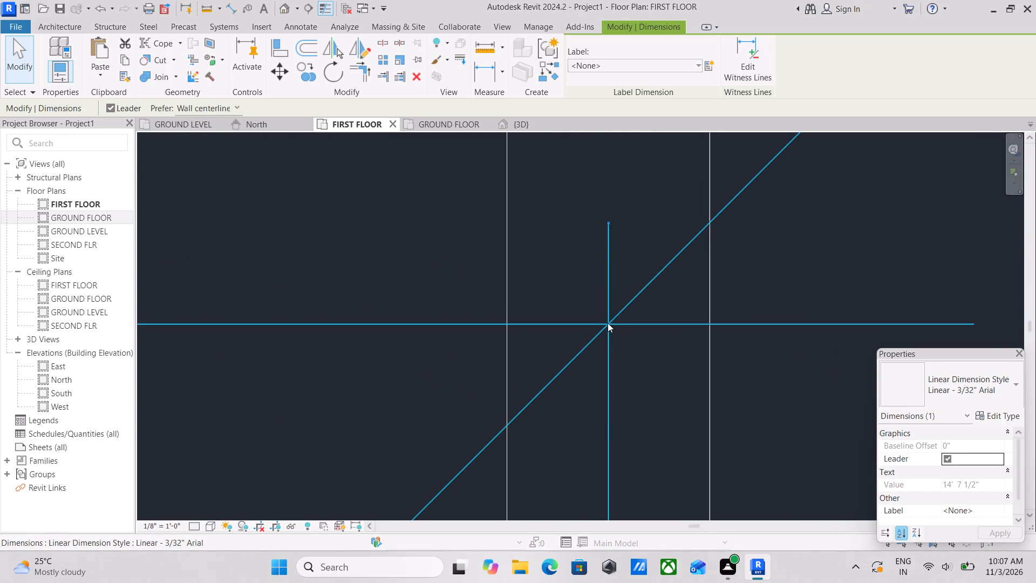
pyautogui.click(609, 323)
pyautogui.scroll(-14, 374, 406)
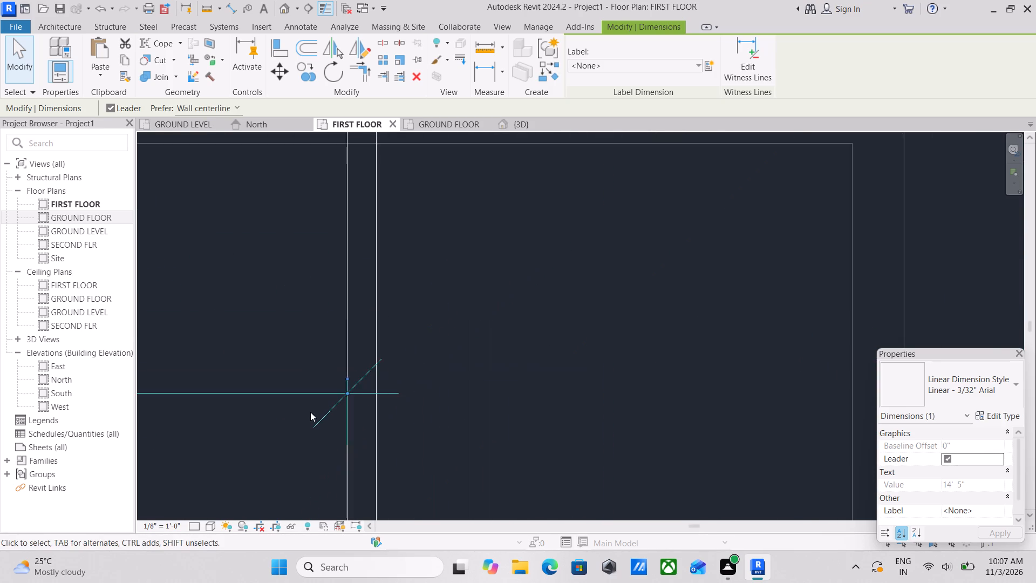
# Add an aligned dimension between the centrelines of the inner wall just south of the stair and the south outer wall.
pyautogui.scroll(-11, 321, 409)
pyautogui.moveTo(550, 414); pyautogui.dragTo(679, 379, button='middle')
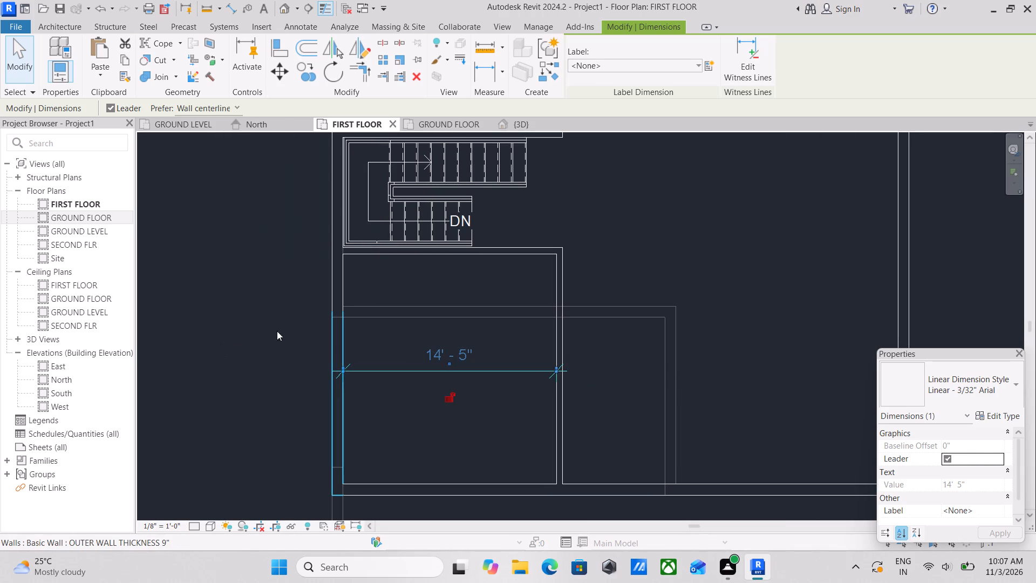
pyautogui.scroll(-2, 413, 356)
pyautogui.moveTo(417, 357); pyautogui.dragTo(467, 452, button='middle')
pyautogui.scroll(2, 466, 395)
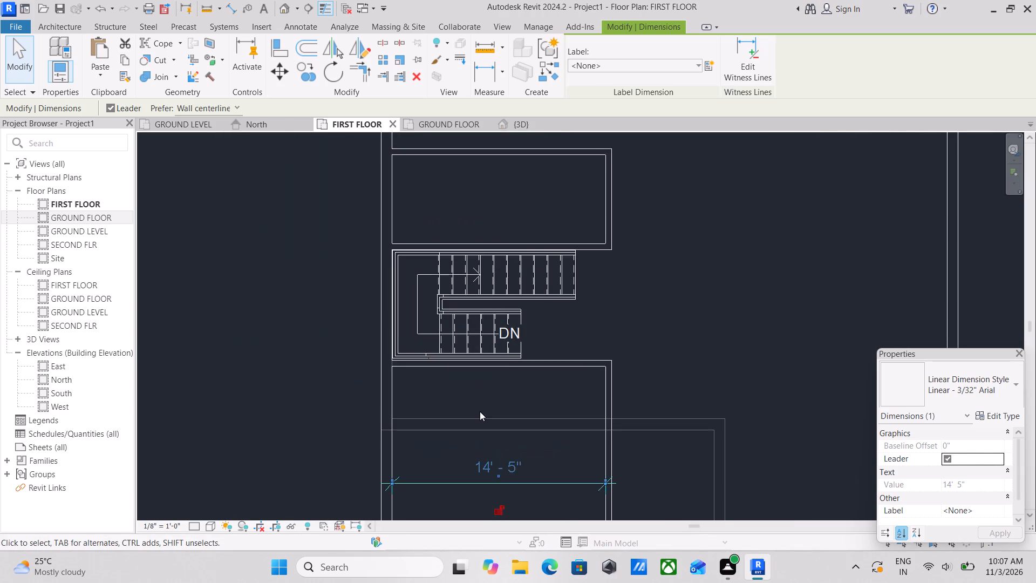
pyautogui.moveTo(480, 411); pyautogui.dragTo(543, 436, button='middle')
pyautogui.press('d')
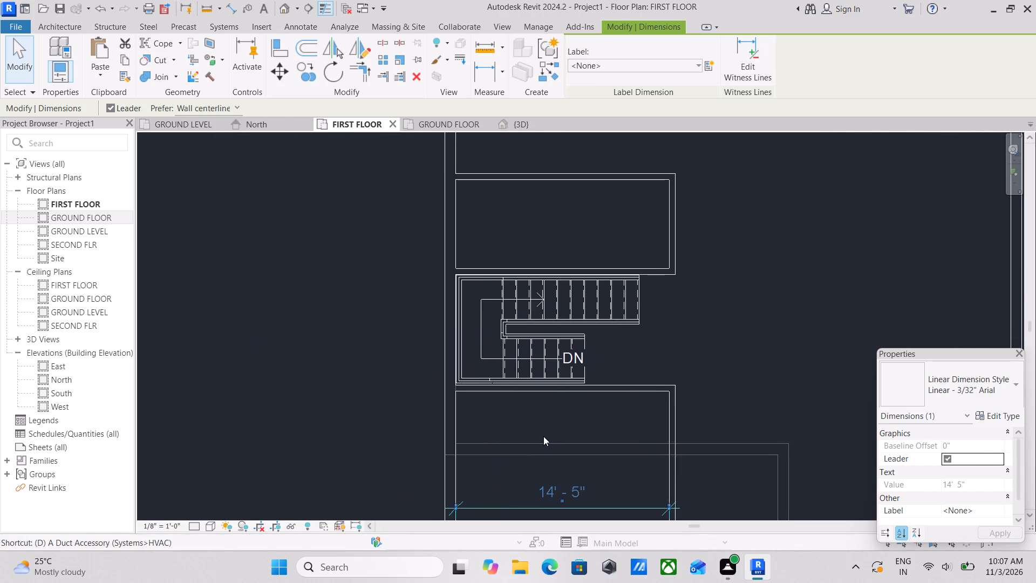
pyautogui.press('i')
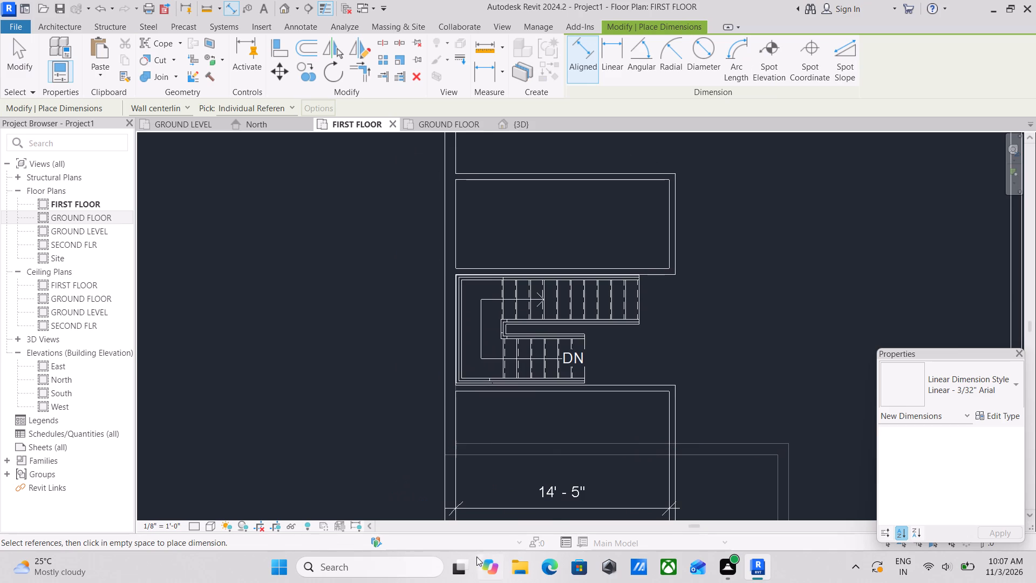
pyautogui.scroll(7, 565, 391)
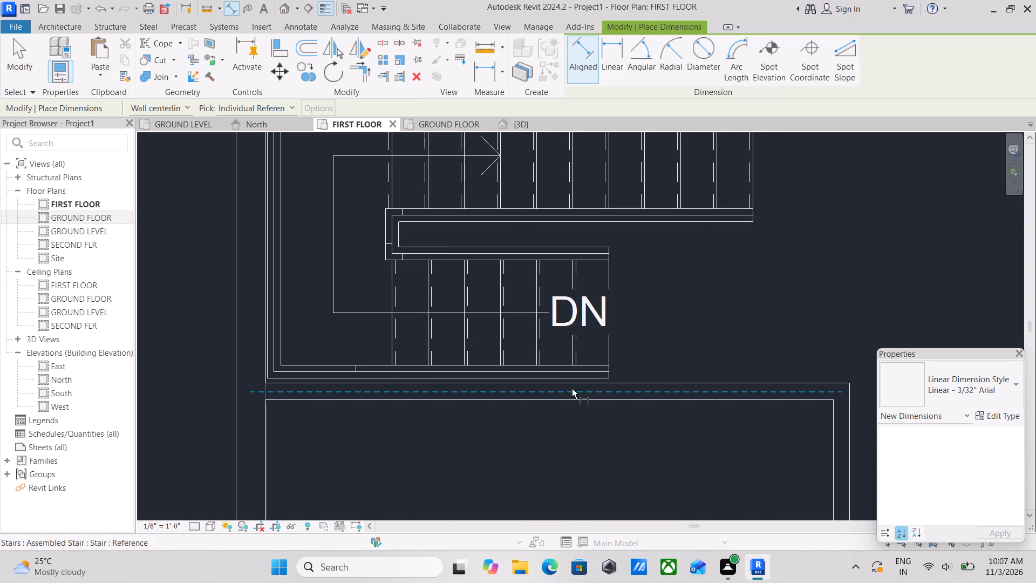
pyautogui.click(572, 388)
pyautogui.scroll(-4, 559, 581)
pyautogui.moveTo(568, 517); pyautogui.dragTo(530, 409, button='middle')
pyautogui.scroll(-5, 523, 490)
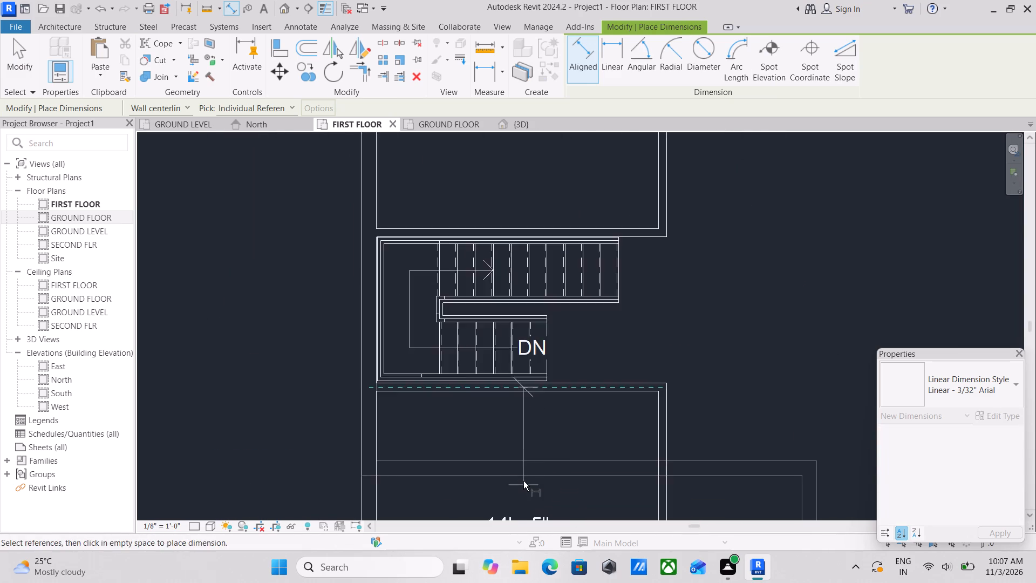
pyautogui.scroll(-4, 523, 480)
pyautogui.moveTo(522, 479); pyautogui.dragTo(470, 334, button='middle')
pyautogui.scroll(5, 449, 435)
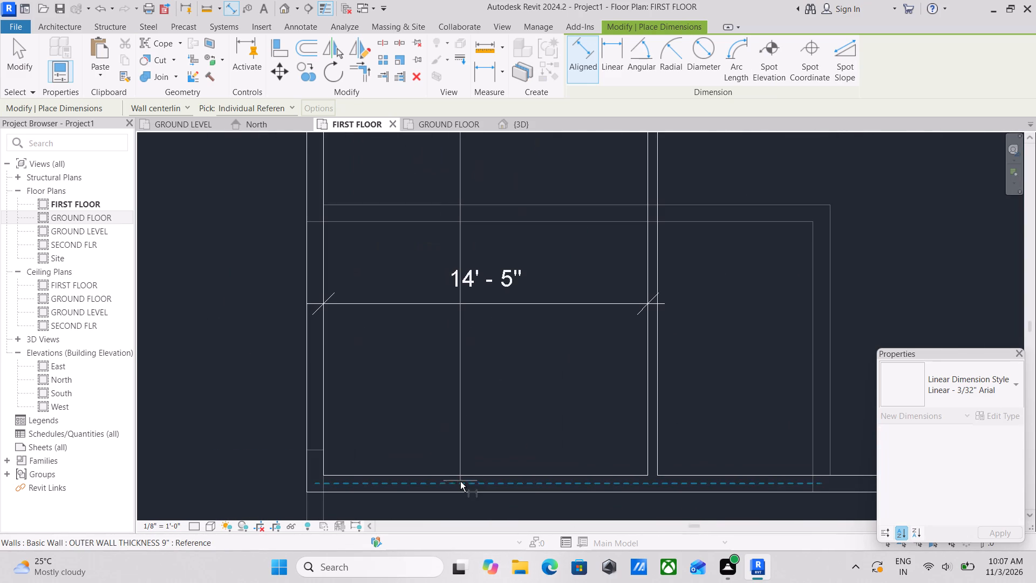
pyautogui.click(460, 482)
pyautogui.click(551, 394)
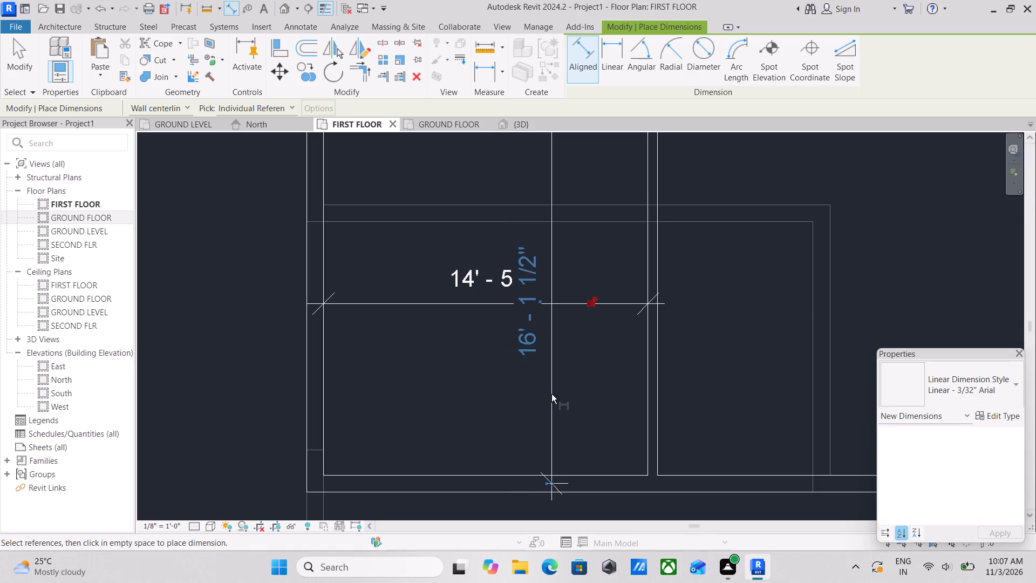
pyautogui.scroll(2, 588, 420)
pyautogui.press('Escape')
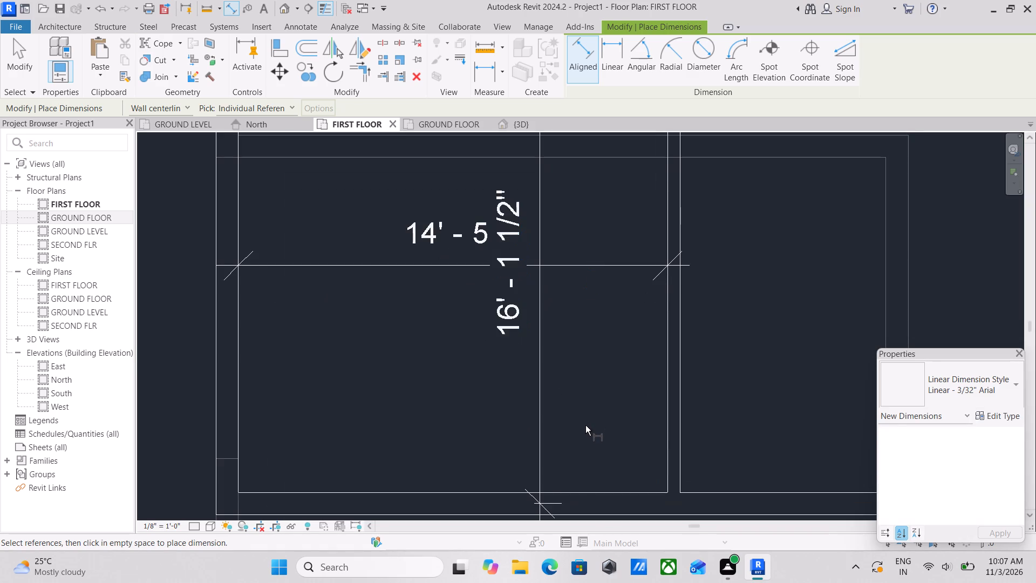
pyautogui.press('Escape')
# Move the north witness line of the new north-south dimension to the room-side face of the inner wall below the stair.
pyautogui.scroll(-8, 585, 425)
pyautogui.moveTo(586, 425); pyautogui.dragTo(584, 433, button='middle')
pyautogui.scroll(4, 557, 353)
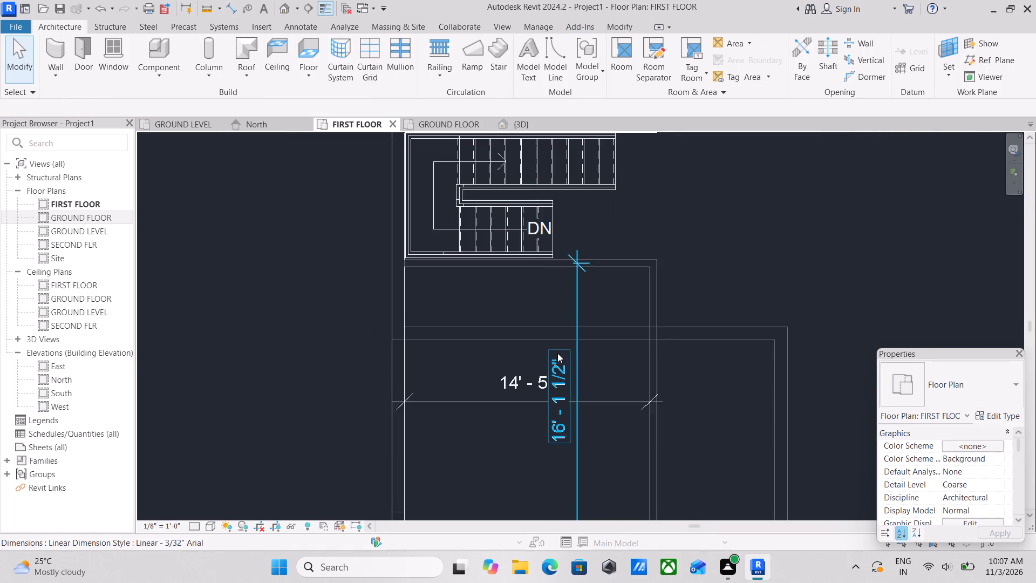
pyautogui.moveTo(546, 367); pyautogui.dragTo(461, 407, button='middle')
pyautogui.scroll(3, 465, 336)
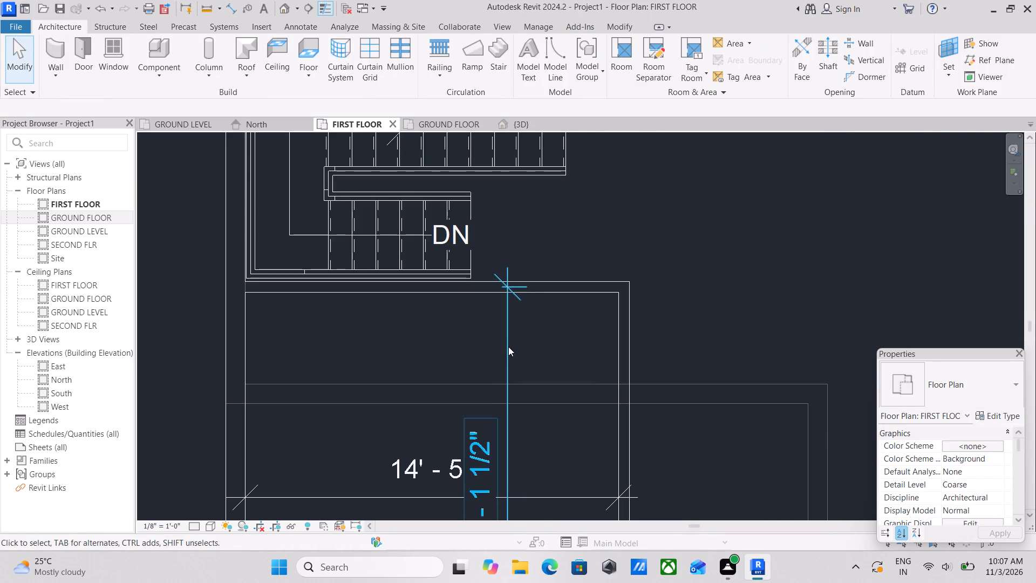
pyautogui.click(508, 347)
pyautogui.scroll(2, 424, 348)
pyautogui.moveTo(395, 335); pyautogui.dragTo(151, 404, button='middle')
pyautogui.scroll(4, 257, 316)
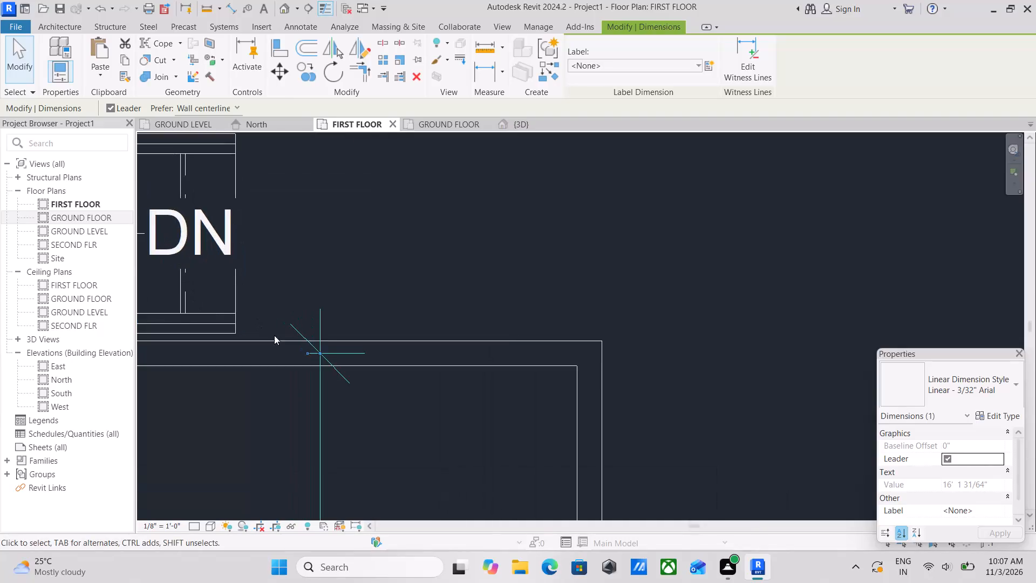
pyautogui.scroll(7, 274, 335)
pyautogui.scroll(3, 342, 370)
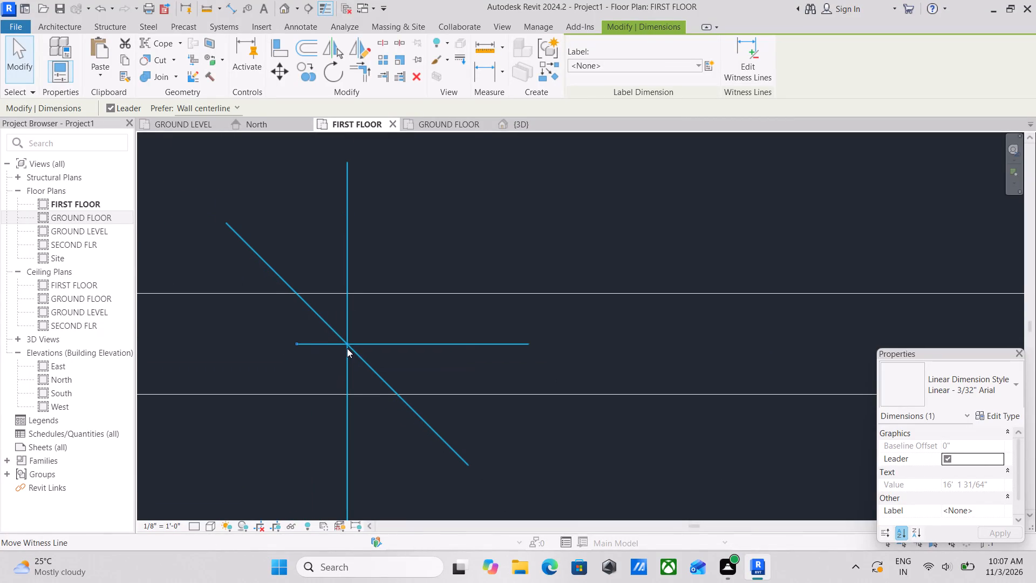
pyautogui.click(347, 345)
# Move the south witness line of the north-south dimension to the inner face of the south outer wall.
pyautogui.scroll(-7, 365, 418)
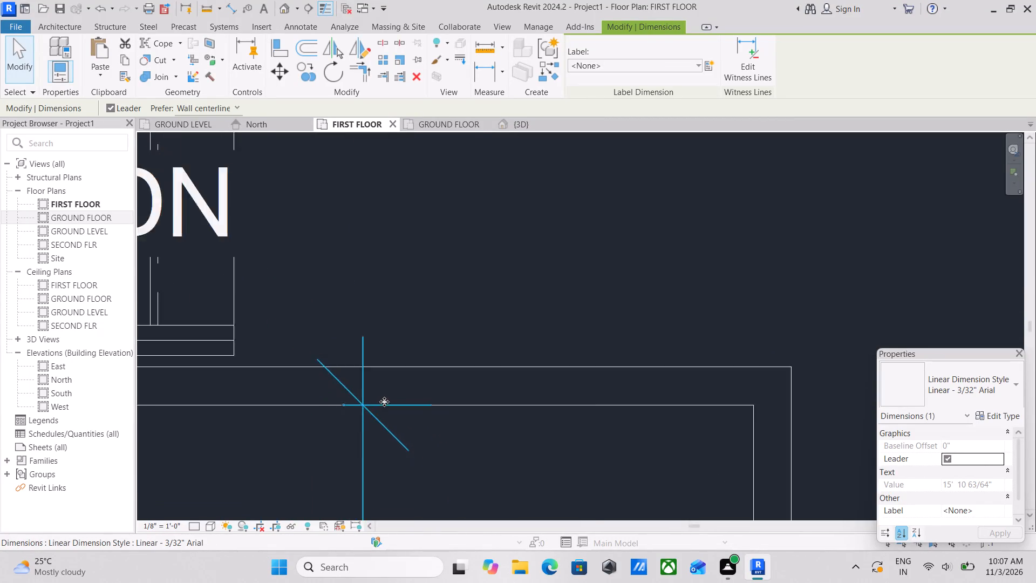
pyautogui.scroll(-14, 384, 402)
pyautogui.moveTo(440, 423); pyautogui.dragTo(435, 371, button='middle')
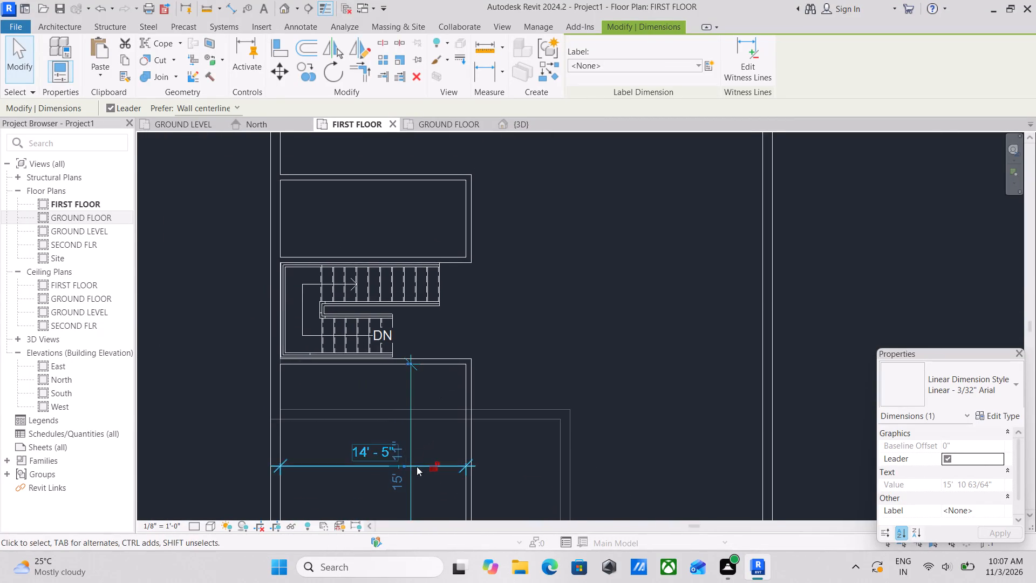
pyautogui.scroll(-5, 418, 489)
pyautogui.moveTo(430, 472); pyautogui.dragTo(430, 419, button='middle')
pyautogui.scroll(11, 427, 452)
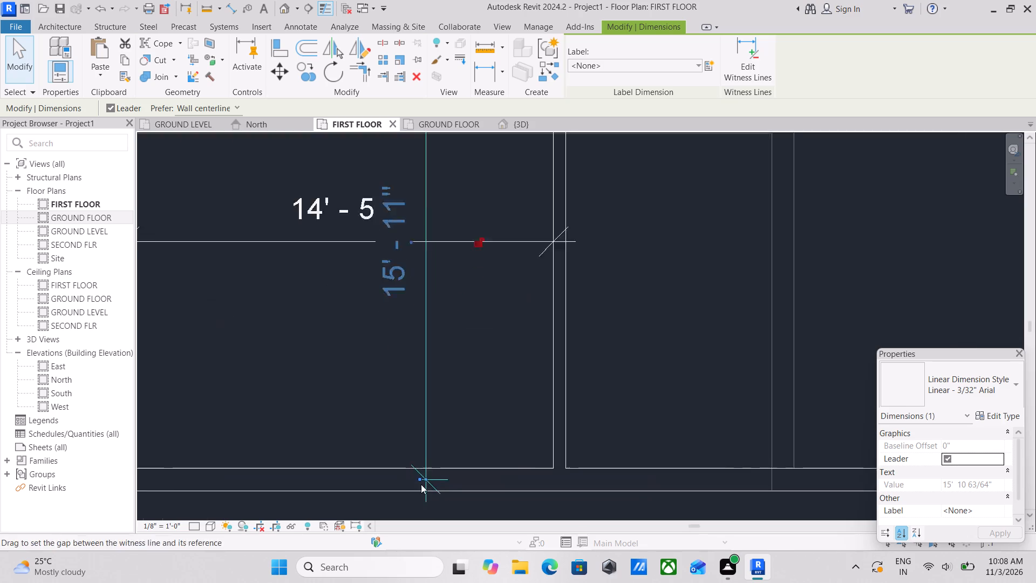
pyautogui.scroll(7, 421, 484)
pyautogui.click(433, 471)
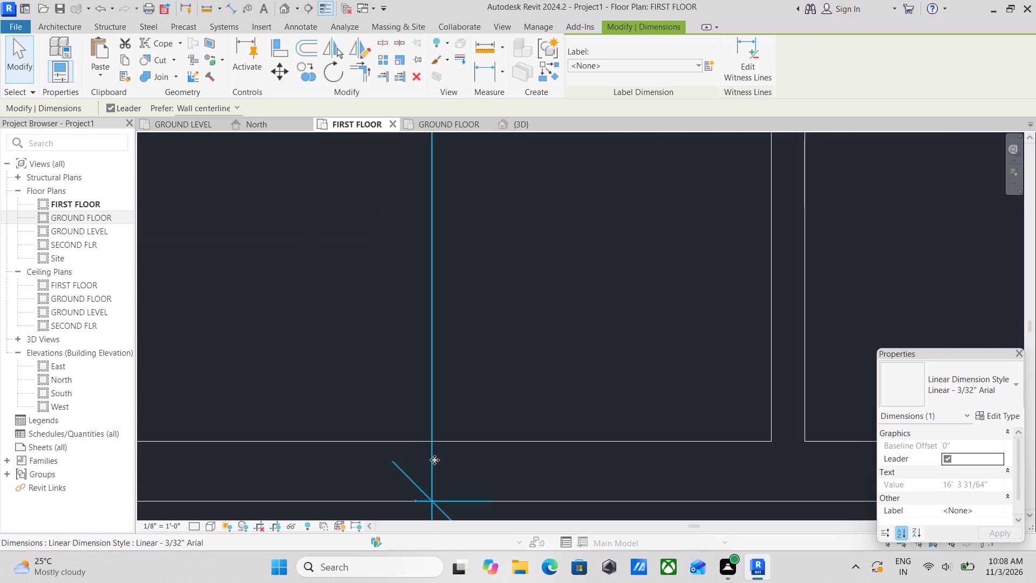
pyautogui.click(432, 500)
# Review the first-floor layout, from the dimensioned southern room past the stair to the northern area.
pyautogui.scroll(-7, 395, 340)
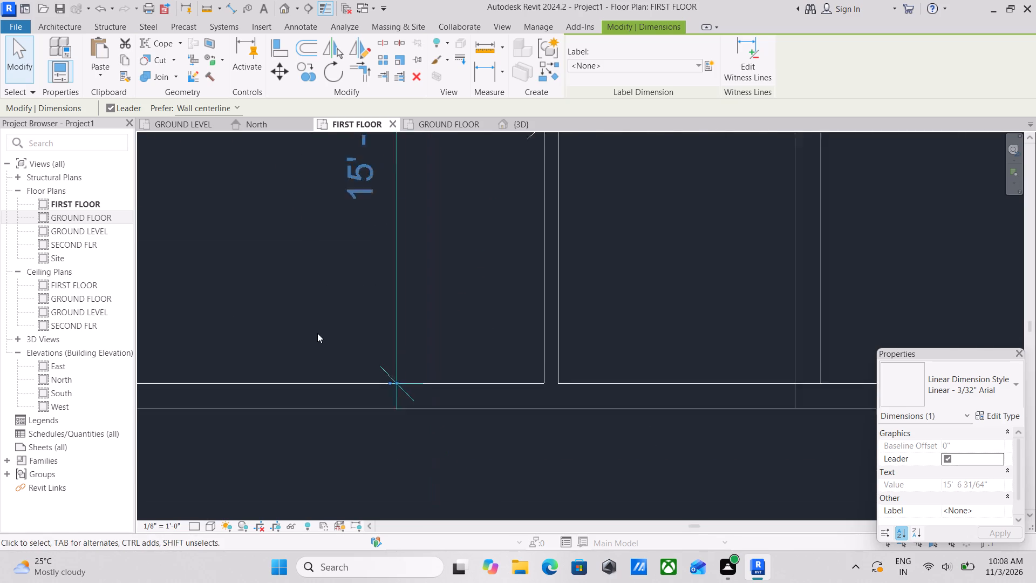
pyautogui.scroll(-2, 317, 333)
pyautogui.moveTo(317, 333); pyautogui.dragTo(406, 487, button='middle')
pyautogui.scroll(-3, 402, 455)
pyautogui.middleClick(402, 455)
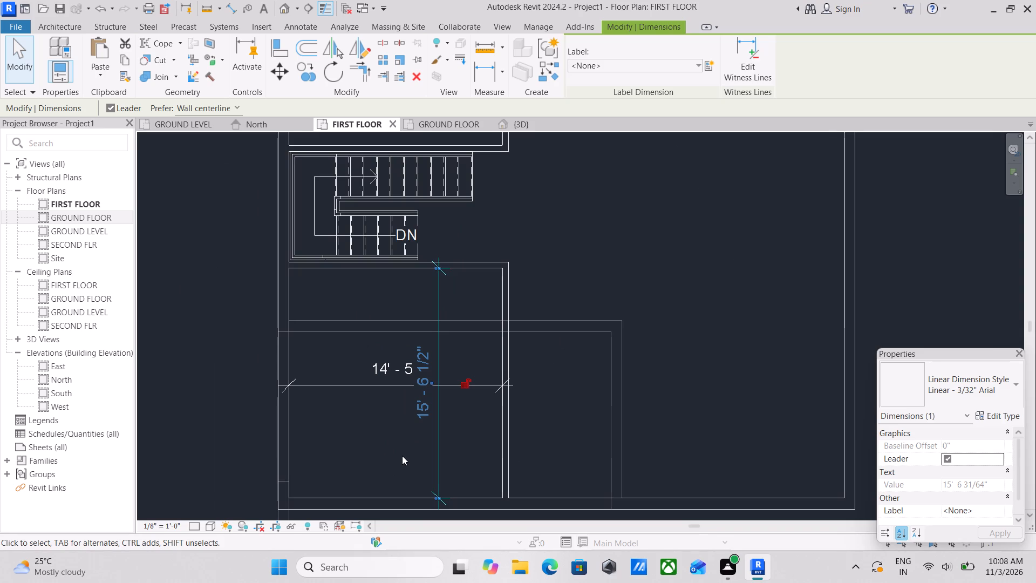
pyautogui.scroll(-4, 499, 408)
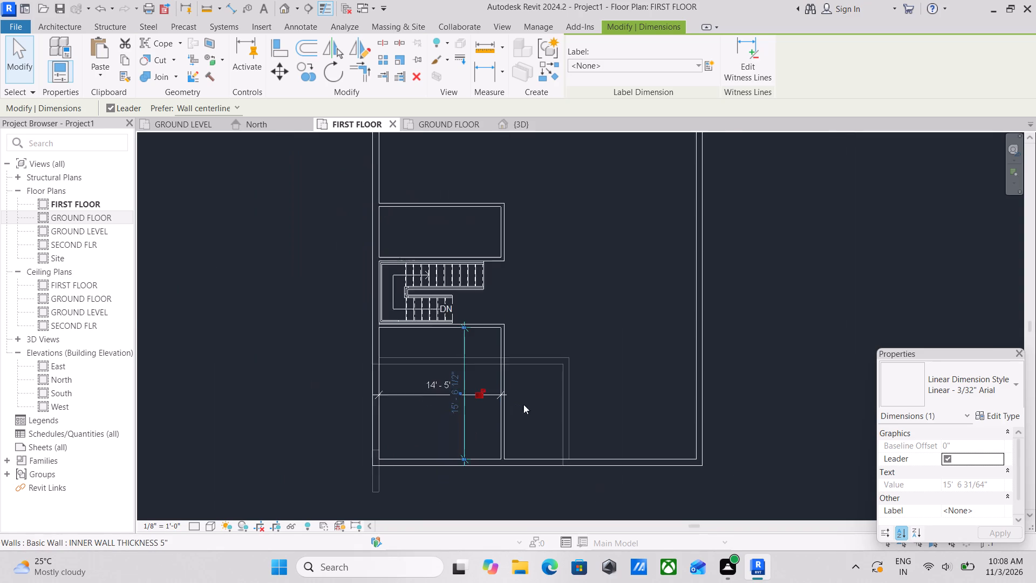
pyautogui.scroll(-3, 536, 407)
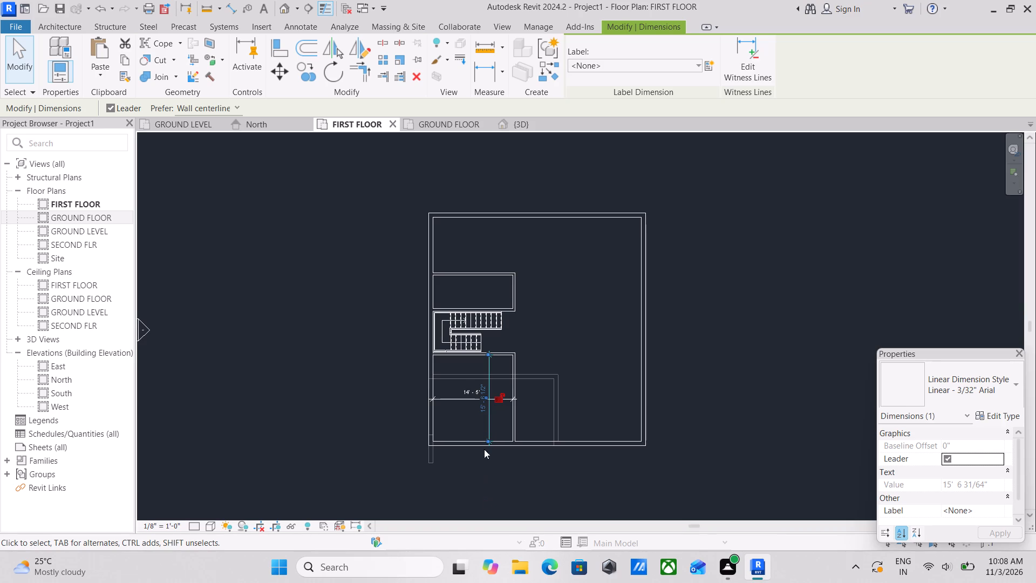
pyautogui.scroll(5, 602, 352)
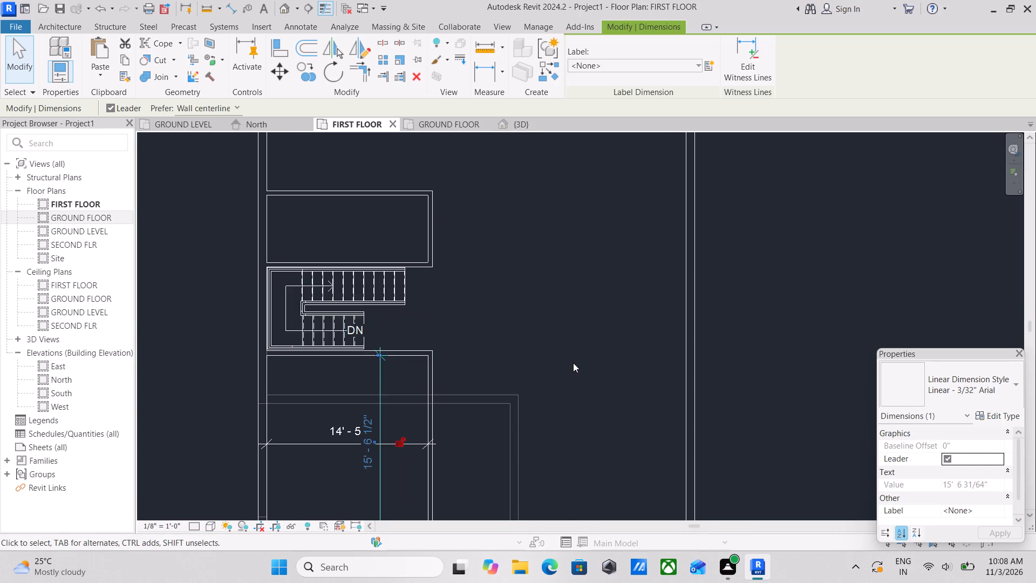
pyautogui.scroll(-1, 575, 369)
pyautogui.moveTo(575, 369); pyautogui.dragTo(506, 370, button='middle')
pyautogui.moveTo(512, 364); pyautogui.dragTo(537, 422, button='middle')
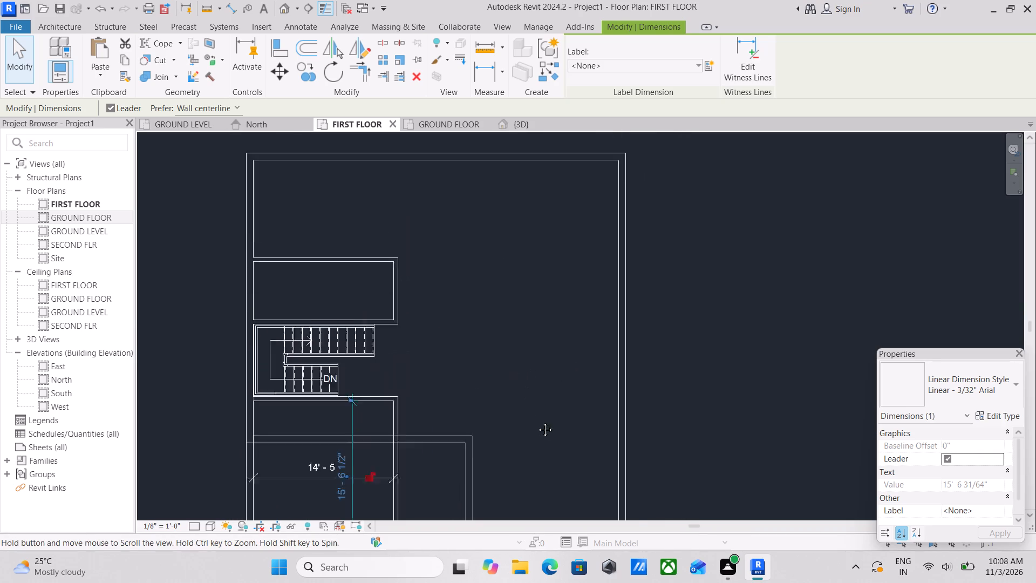
pyautogui.moveTo(537, 422); pyautogui.dragTo(541, 428, button='middle')
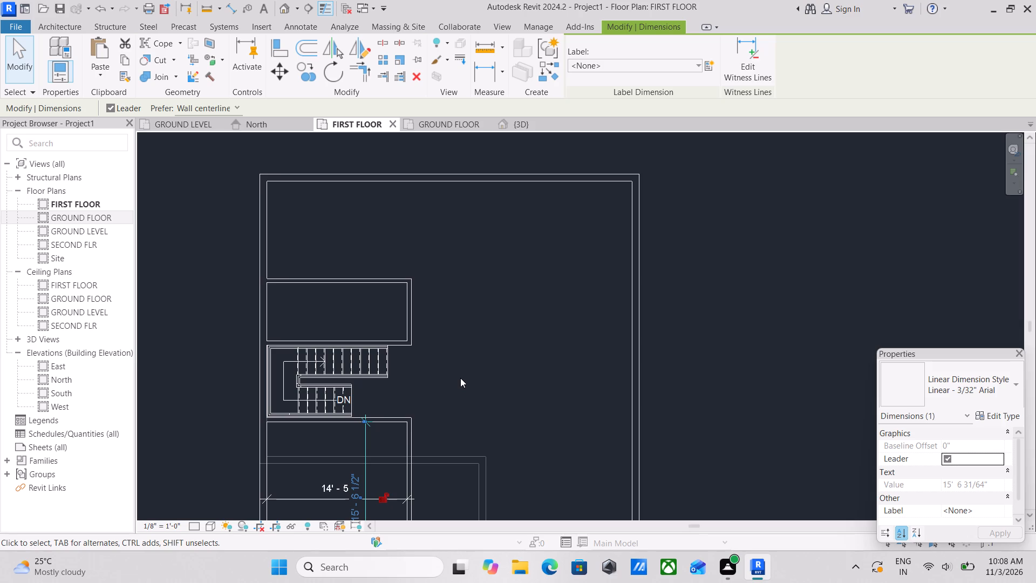
pyautogui.scroll(-2, 473, 389)
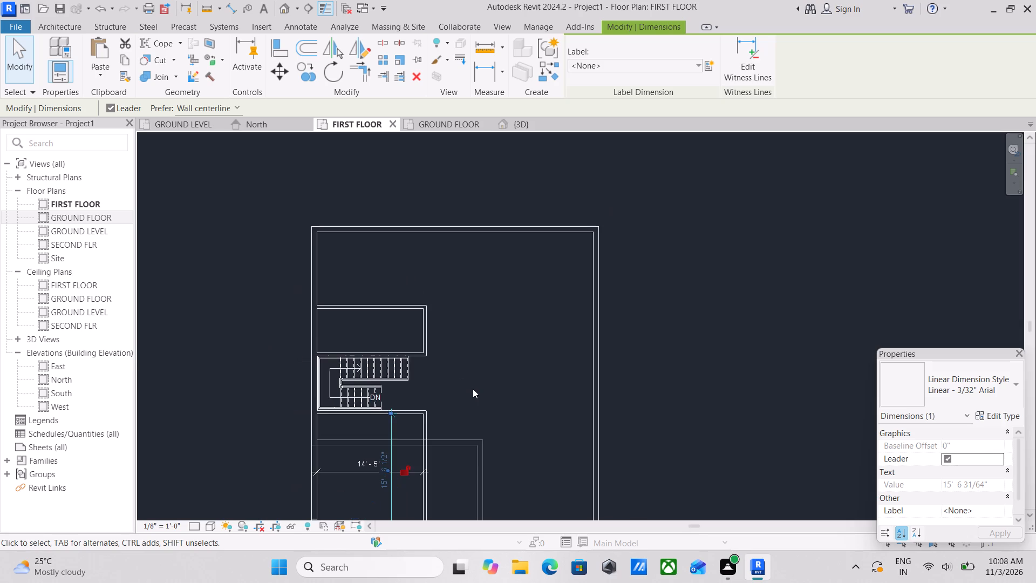
# Extend the north wall of the small room above the stair eastward to meet the east outer wall.
pyautogui.moveTo(473, 389); pyautogui.dragTo(474, 411, button='middle')
pyautogui.click(429, 324)
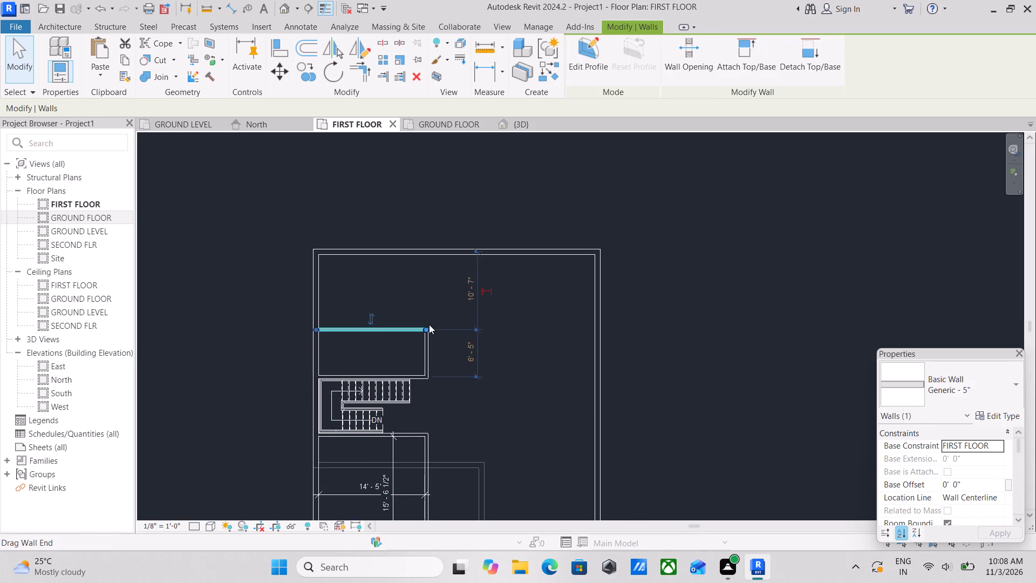
pyautogui.scroll(6, 429, 324)
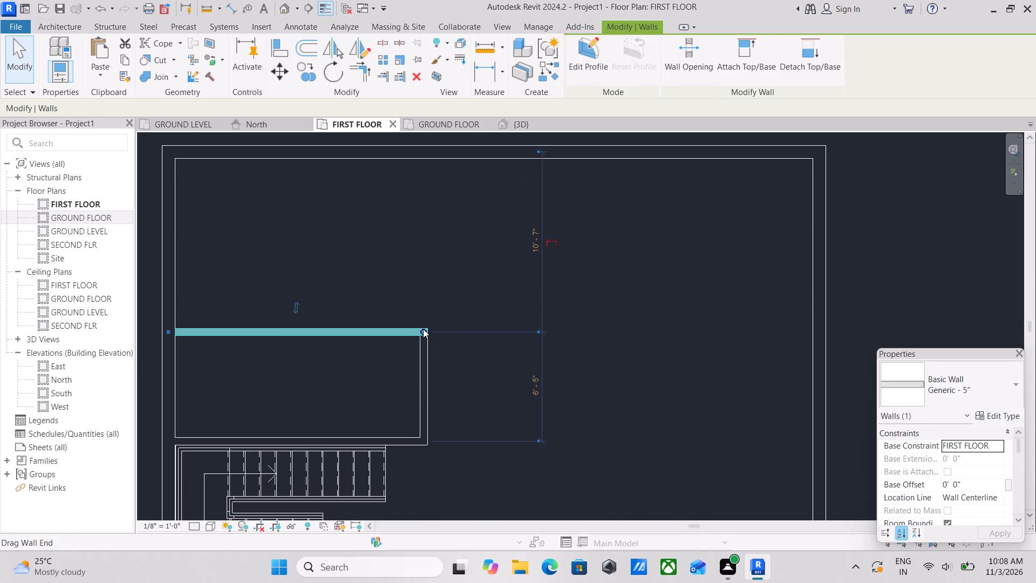
pyautogui.moveTo(424, 331); pyautogui.dragTo(614, 335)
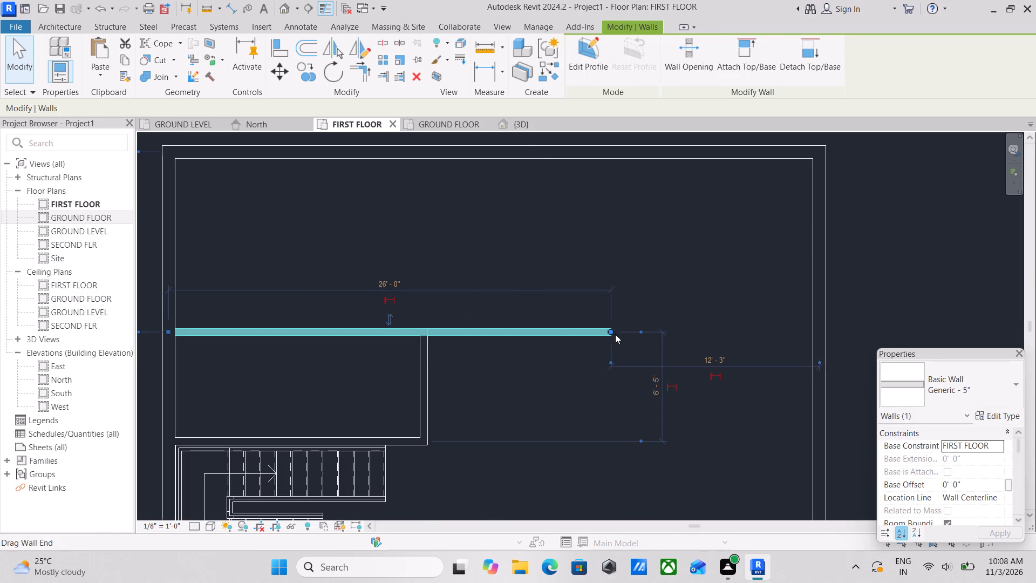
pyautogui.moveTo(615, 334); pyautogui.dragTo(524, 348, button='middle')
pyautogui.moveTo(520, 344); pyautogui.dragTo(720, 337)
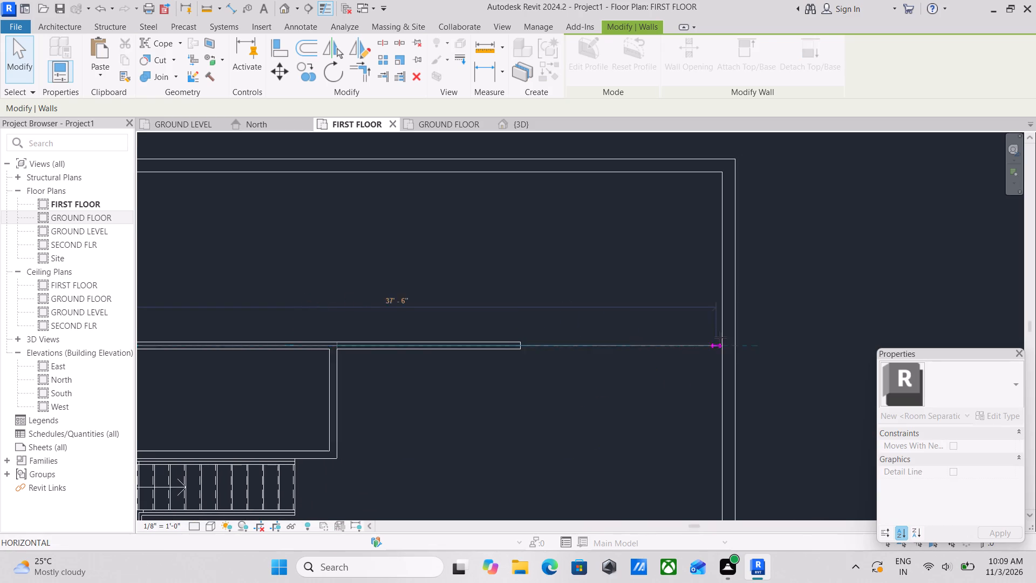
pyautogui.moveTo(720, 337); pyautogui.dragTo(723, 337)
pyautogui.scroll(-5, 643, 361)
pyautogui.scroll(-1, 575, 382)
pyautogui.press('Escape')
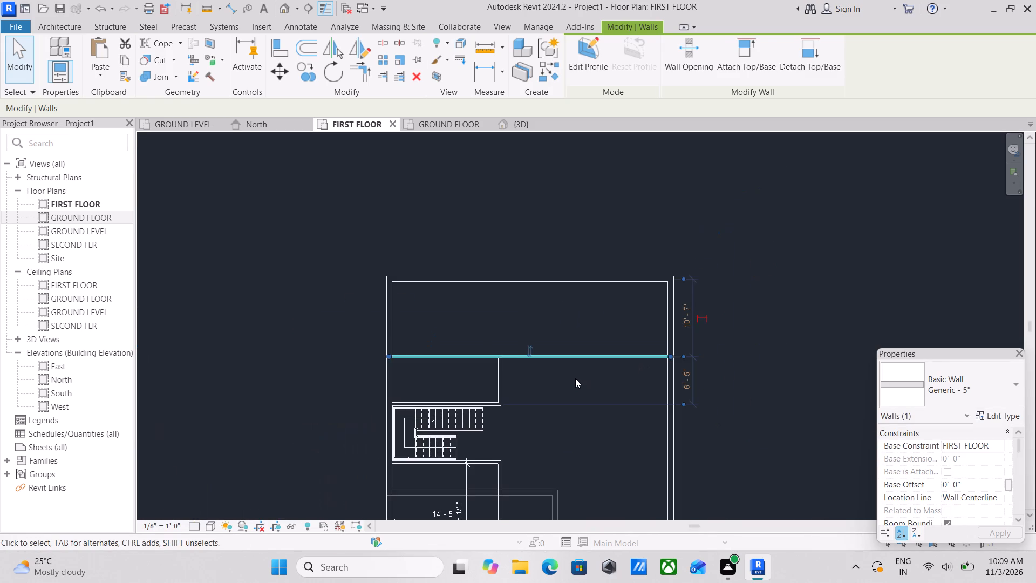
pyautogui.scroll(-2, 573, 388)
pyautogui.moveTo(571, 391); pyautogui.dragTo(588, 367, button='middle')
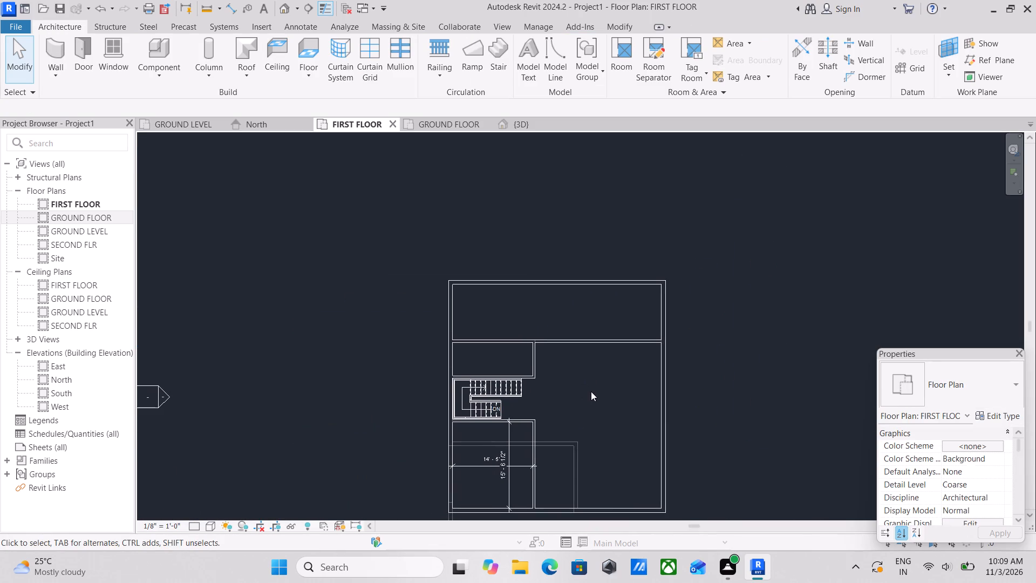
# Draw three INNER WALL THICKNESS 5" walls enclosing a room against the east outer wall opposite the stair, about 8' wide and 7'-10 1/2" deep.
pyautogui.scroll(1, 591, 382)
pyautogui.moveTo(591, 382); pyautogui.dragTo(514, 383, button='middle')
pyautogui.scroll(2, 541, 359)
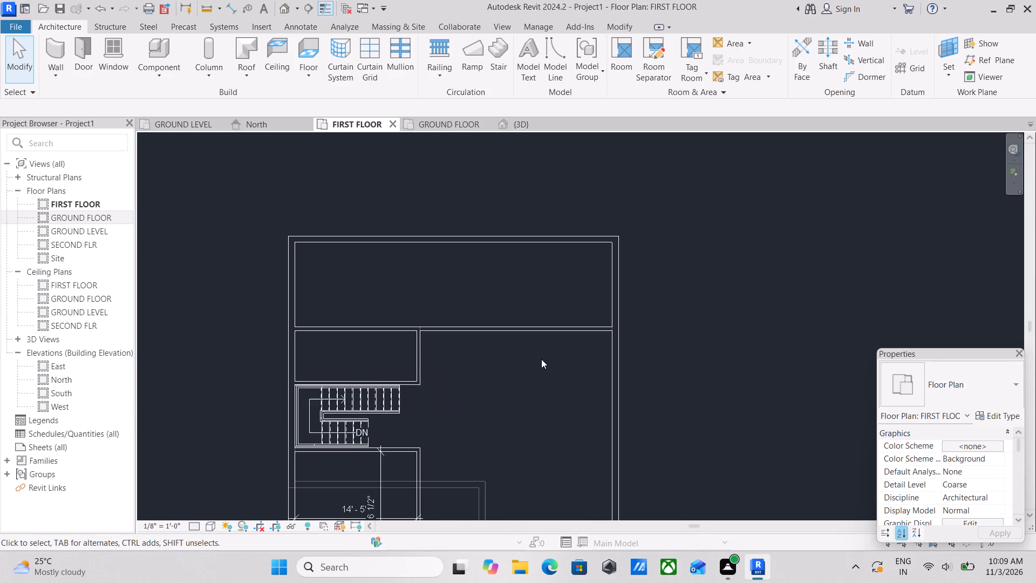
pyautogui.write('wa')
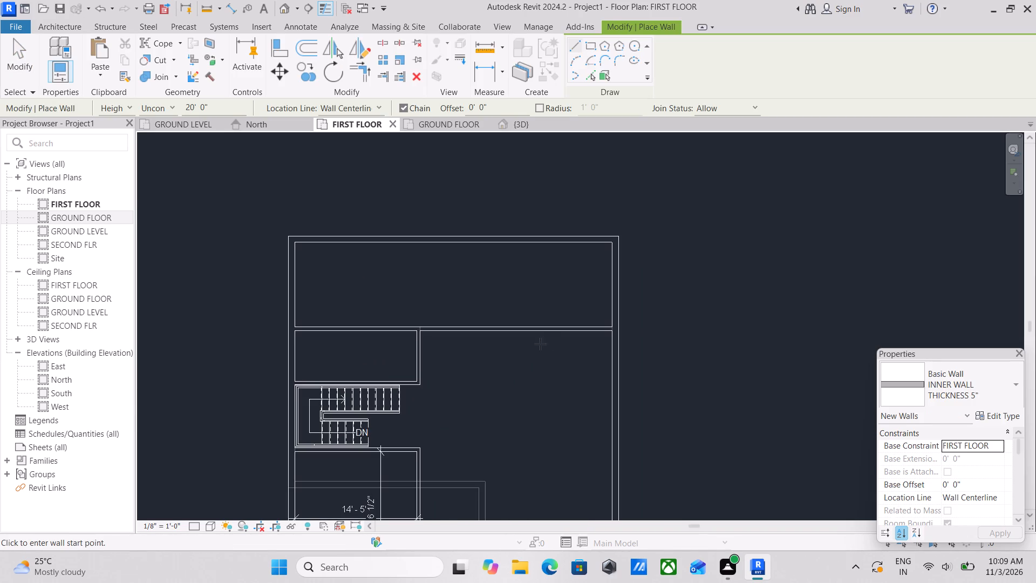
pyautogui.click(529, 331)
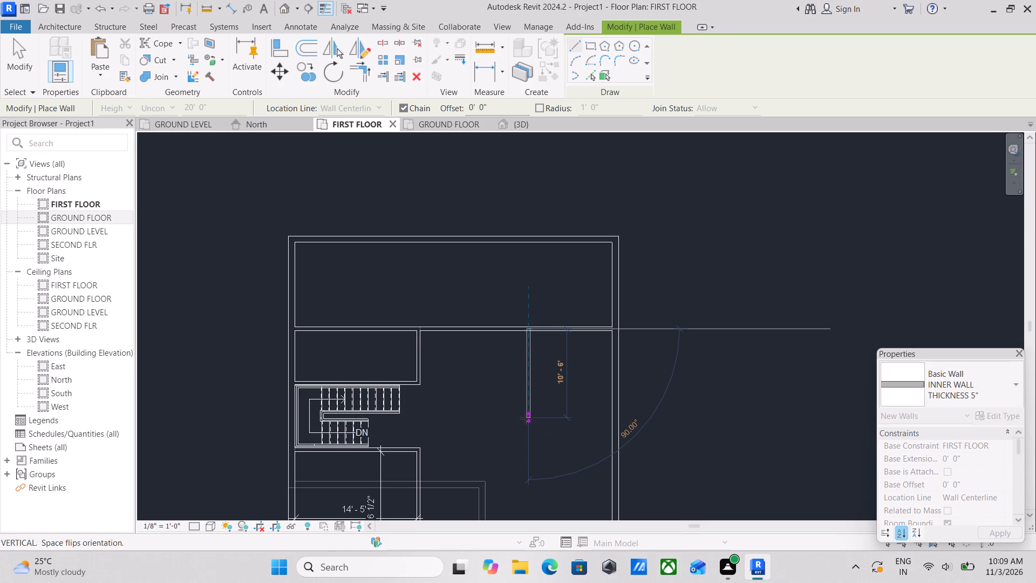
pyautogui.press('Escape')
pyautogui.moveTo(500, 438); pyautogui.dragTo(490, 416, button='middle')
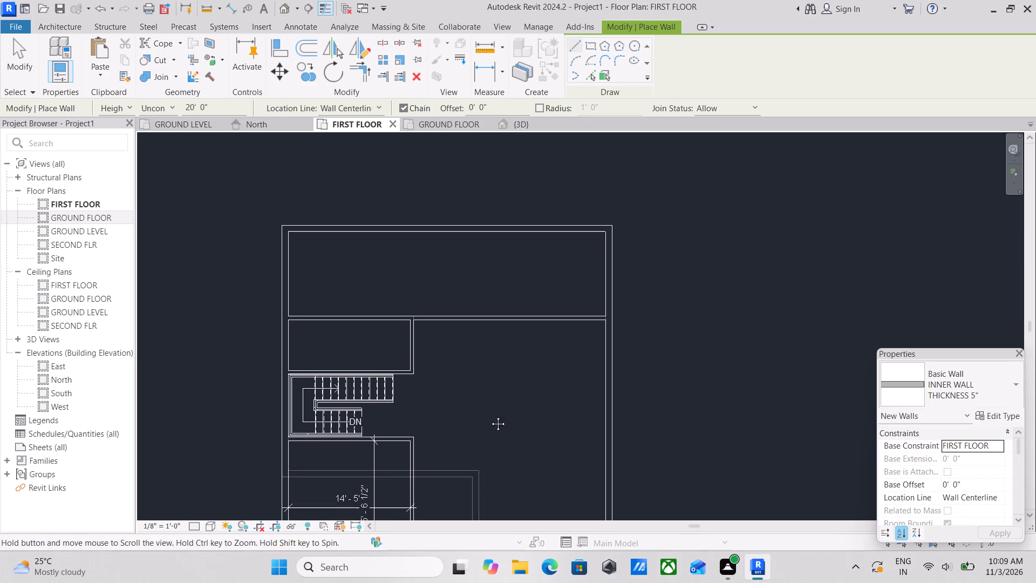
pyautogui.moveTo(490, 416); pyautogui.dragTo(485, 392, button='middle')
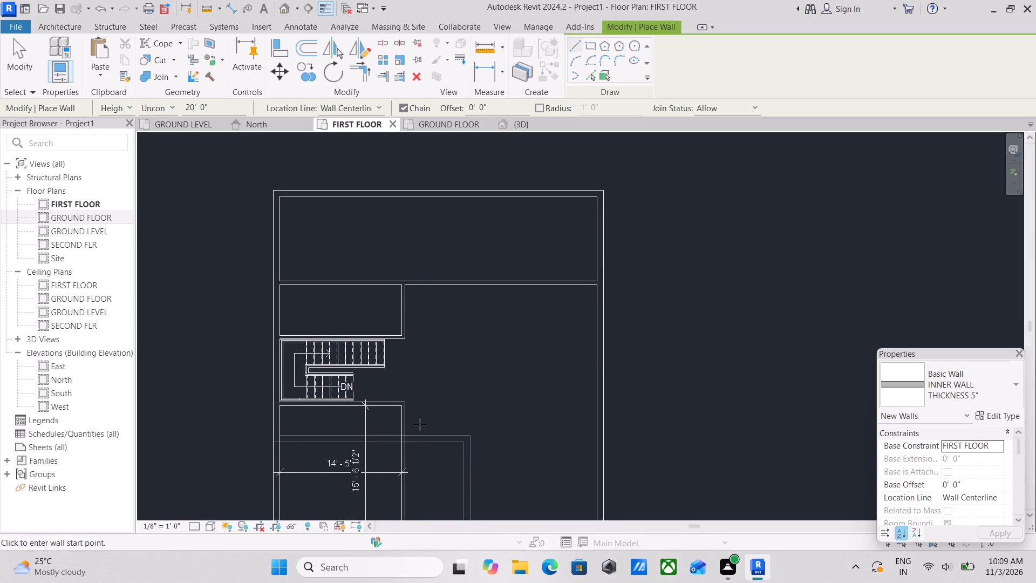
pyautogui.click(597, 399)
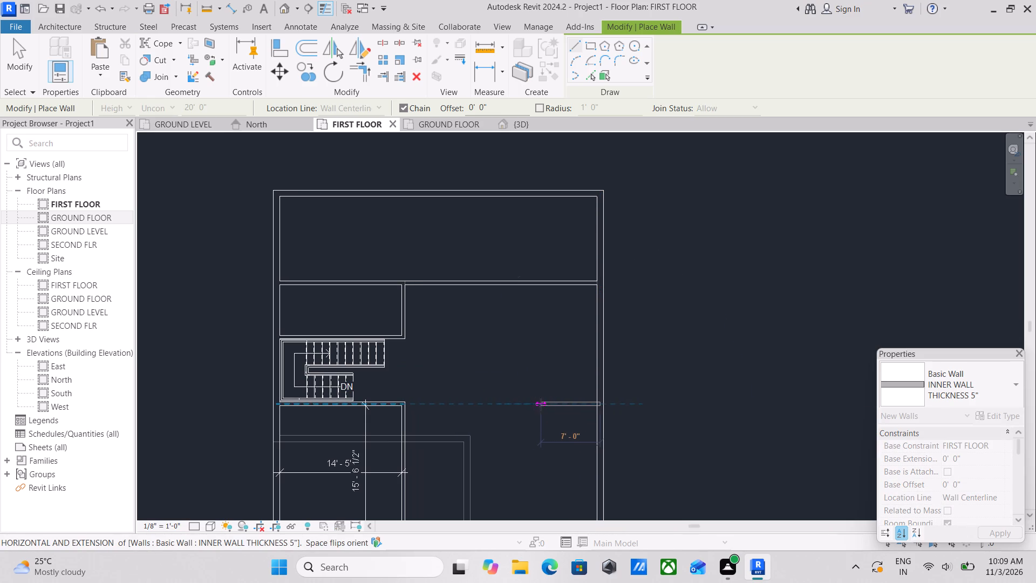
pyautogui.click(534, 406)
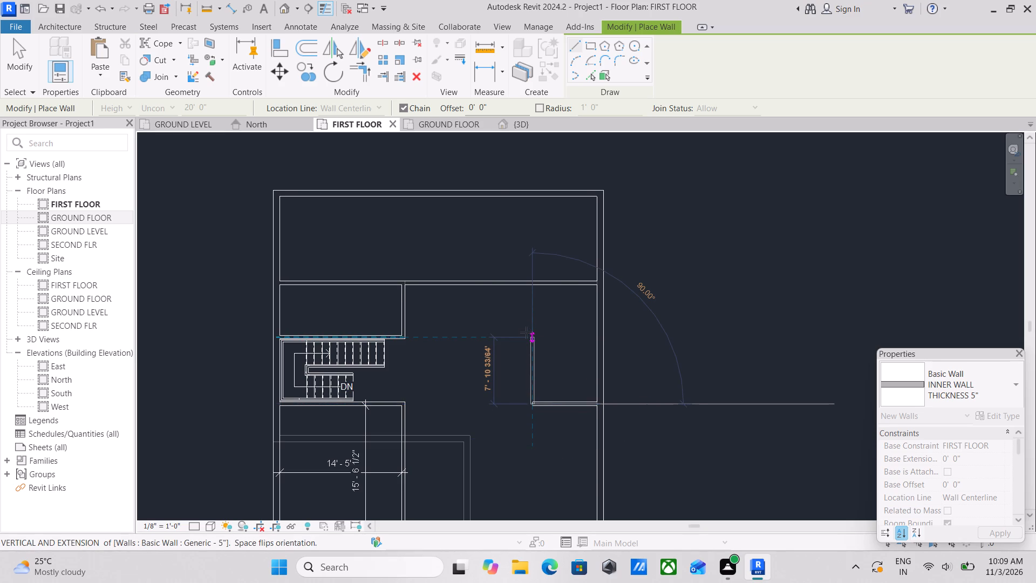
pyautogui.click(526, 333)
pyautogui.click(595, 335)
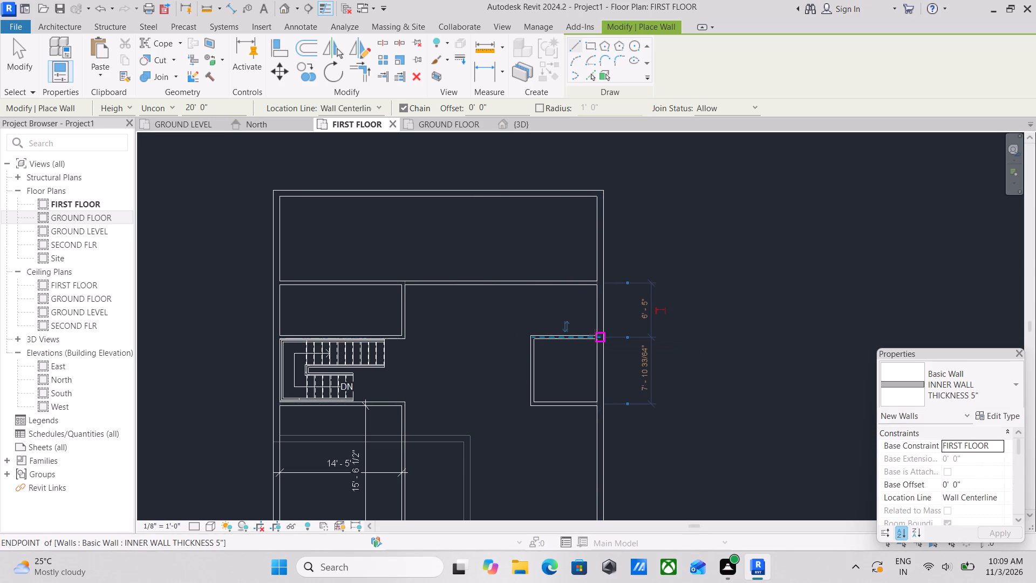
pyautogui.press('Escape')
pyautogui.scroll(3, 565, 403)
pyautogui.press('Escape')
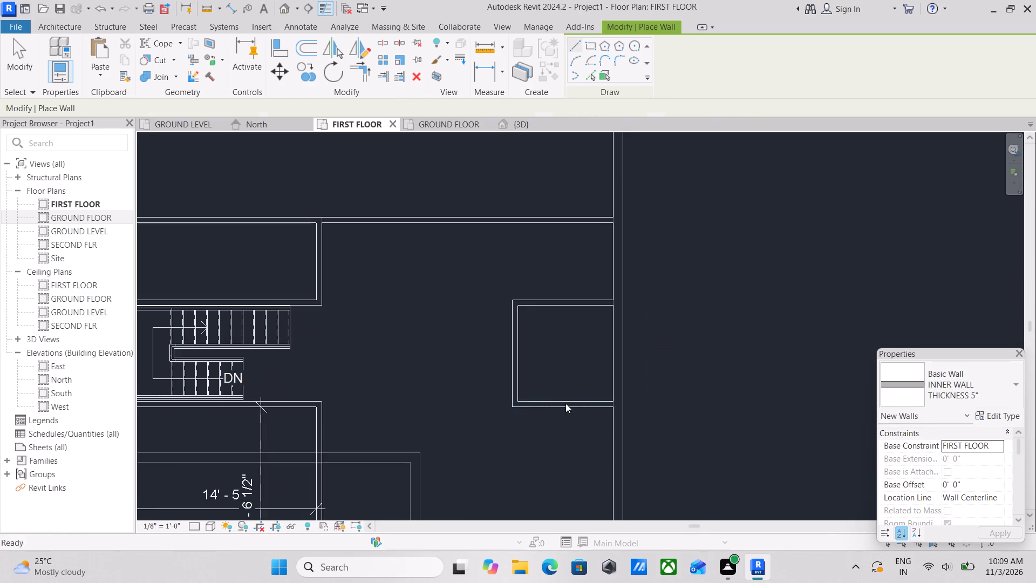
pyautogui.press('Escape')
# Add an aligned east-west dimension between the centrelines of the new eastern room's west wall and the east outer wall.
pyautogui.scroll(1, 579, 376)
pyautogui.press('d')
pyautogui.press('i')
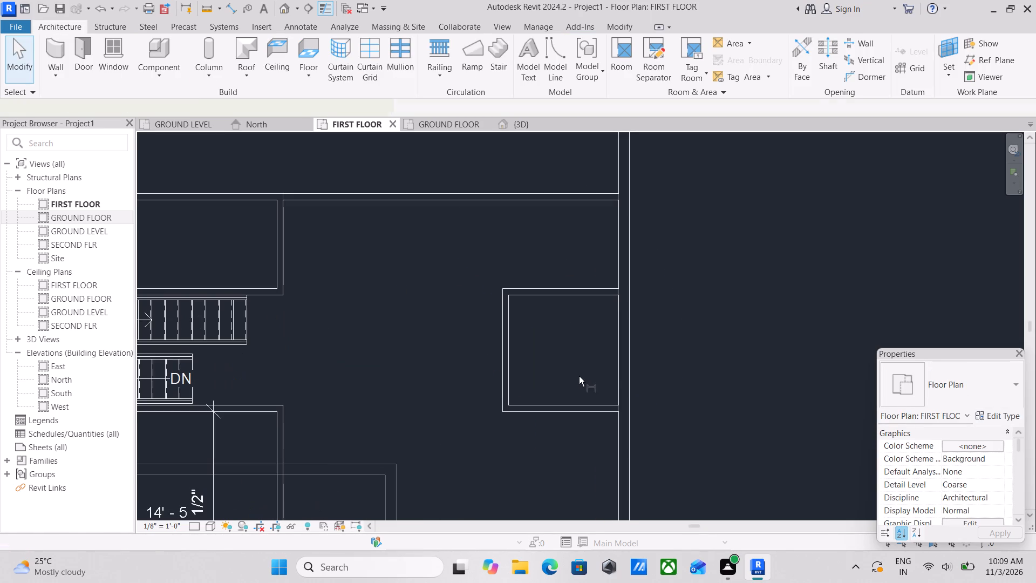
pyautogui.click(619, 351)
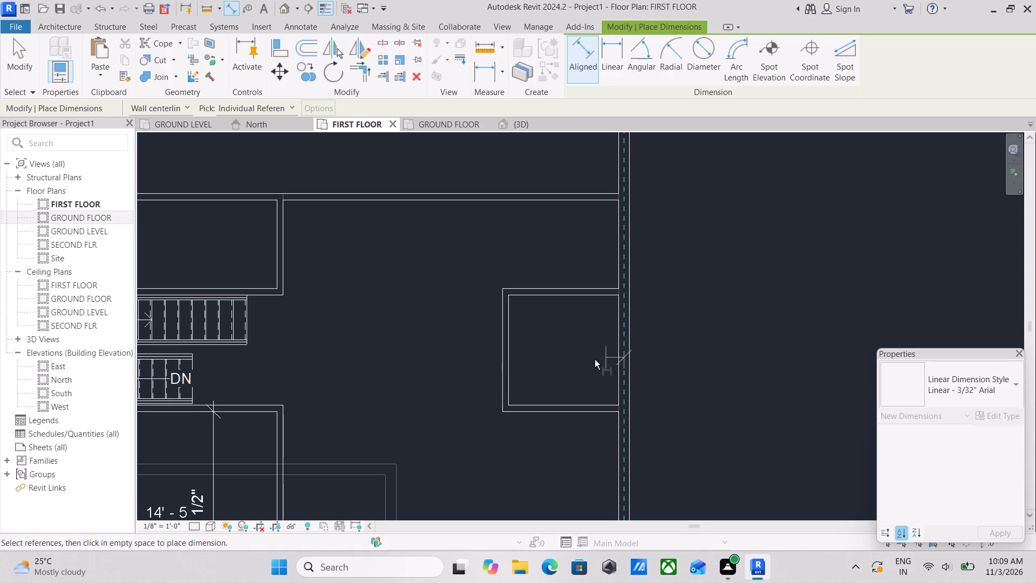
pyautogui.click(508, 360)
pyautogui.click(570, 360)
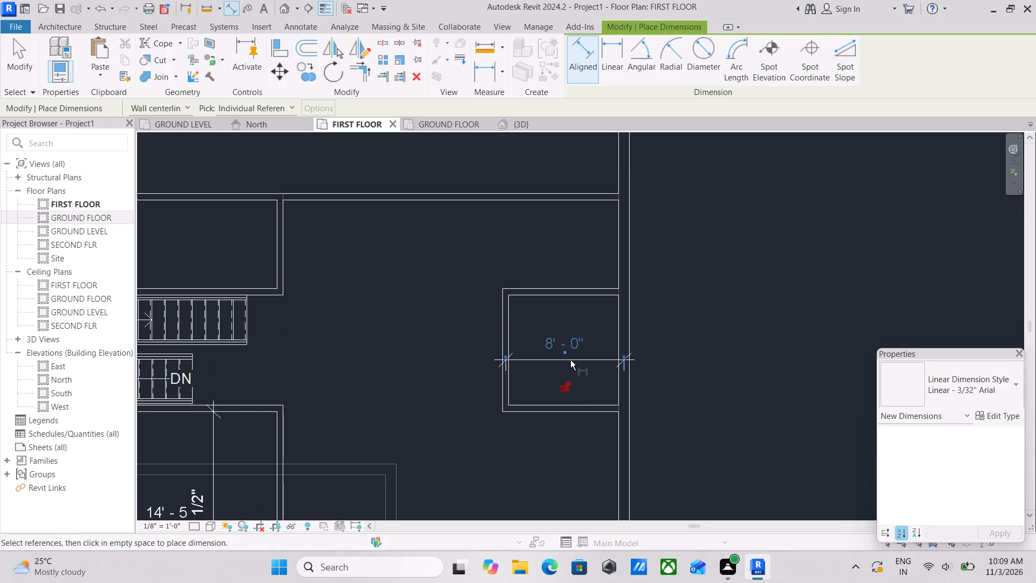
pyautogui.press('Escape')
pyautogui.scroll(2, 570, 360)
pyautogui.press('Escape')
pyautogui.press('Escape')
pyautogui.scroll(2, 642, 365)
pyautogui.press('Escape')
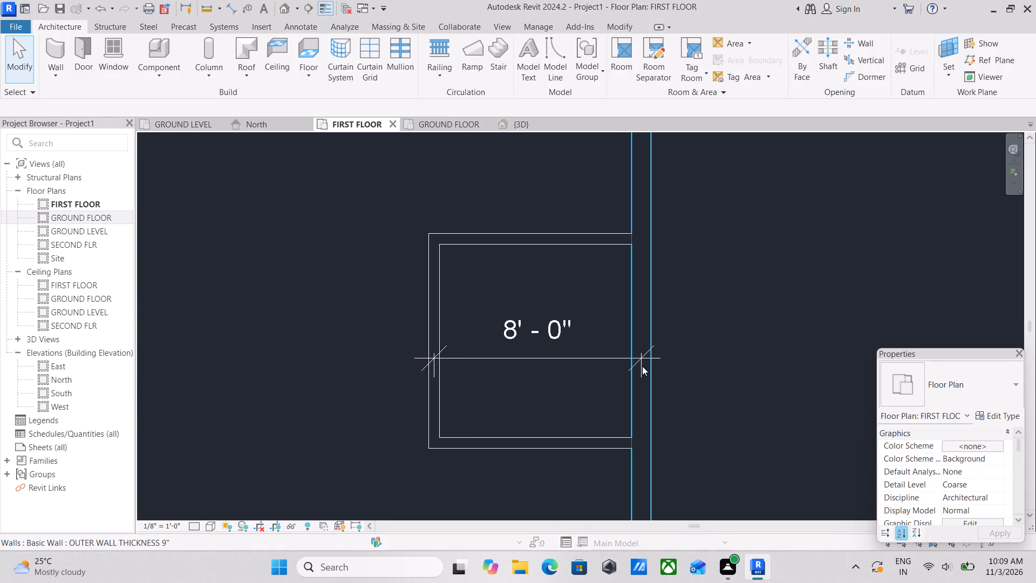
pyautogui.press('Escape')
# Move the west witness line of the eastern room's dimension to the room-side face of its west wall.
pyautogui.scroll(6, 642, 368)
pyautogui.press('Escape')
pyautogui.scroll(-3, 278, 347)
pyautogui.moveTo(280, 348); pyautogui.dragTo(461, 323, button='middle')
pyautogui.scroll(11, 370, 330)
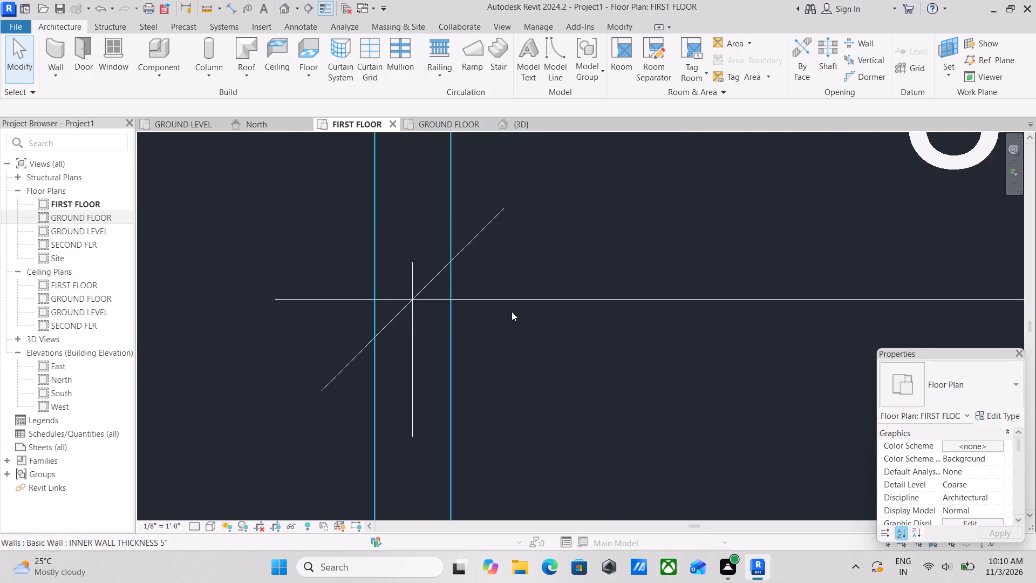
pyautogui.click(548, 299)
pyautogui.scroll(4, 407, 318)
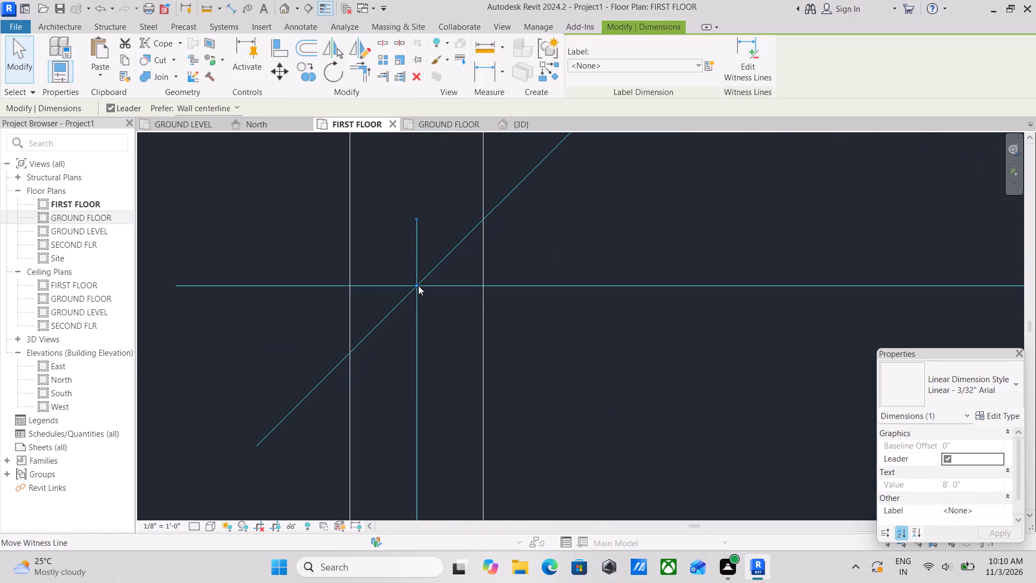
pyautogui.click(418, 286)
pyautogui.scroll(-9, 560, 306)
# Move the east witness line of the eastern room's dimension to the outer face of the east outer wall.
pyautogui.moveTo(599, 291); pyautogui.dragTo(298, 290, button='middle')
pyautogui.scroll(-3, 524, 286)
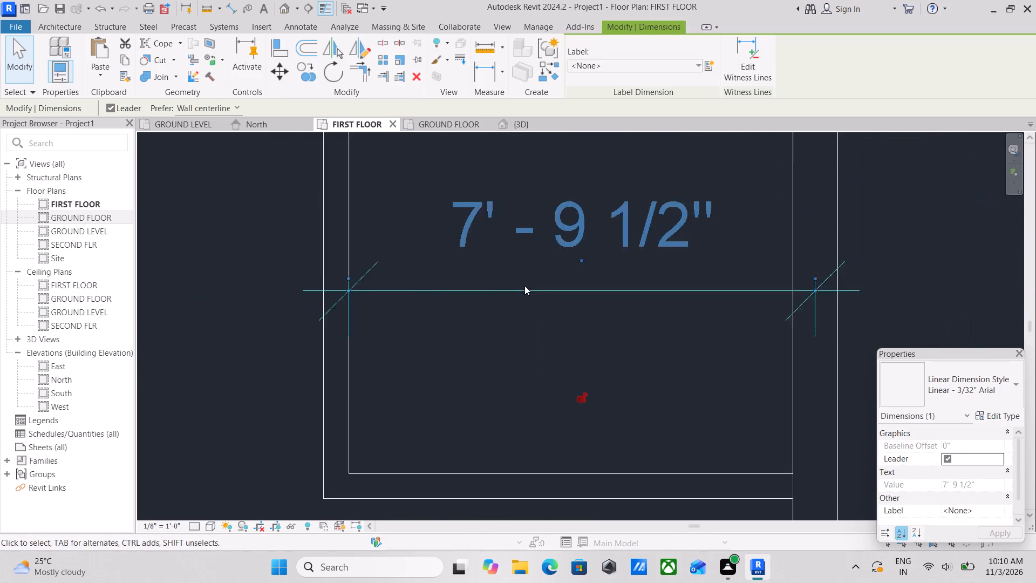
pyautogui.moveTo(523, 285); pyautogui.dragTo(353, 308, button='middle')
pyautogui.scroll(3, 688, 283)
pyautogui.scroll(4, 603, 326)
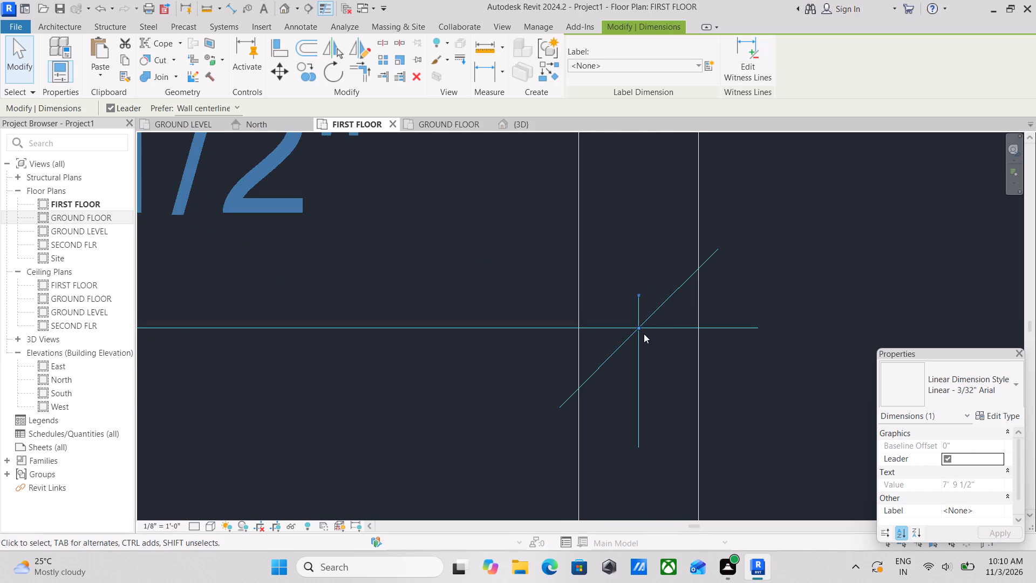
pyautogui.click(639, 330)
# Reposition the eastern room's west wall by setting its east-west dimension to 8'.
pyautogui.scroll(-9, 435, 372)
pyautogui.moveTo(435, 374); pyautogui.dragTo(528, 336, button='middle')
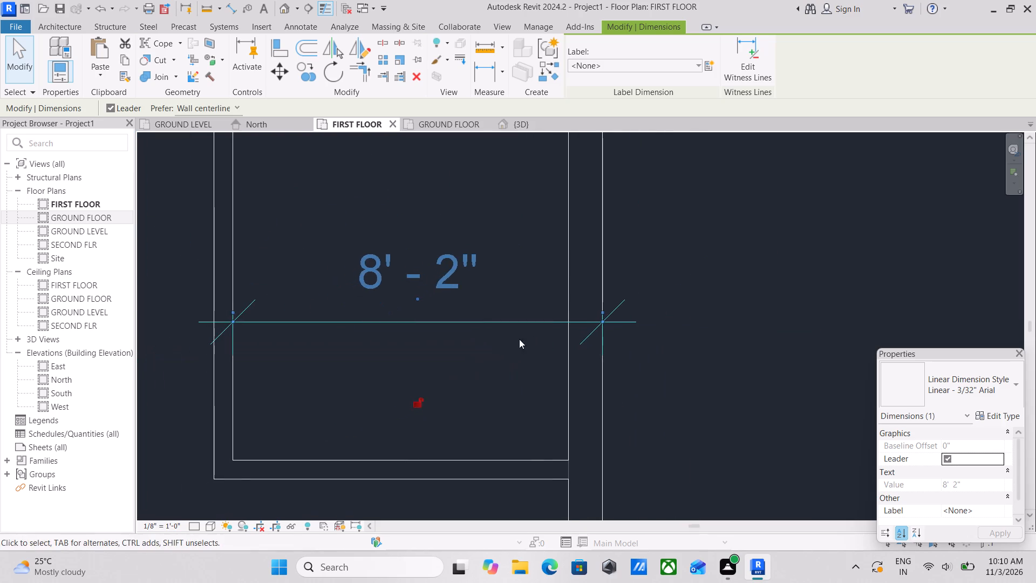
pyautogui.moveTo(410, 359); pyautogui.dragTo(542, 345, button='middle')
pyautogui.click(353, 348)
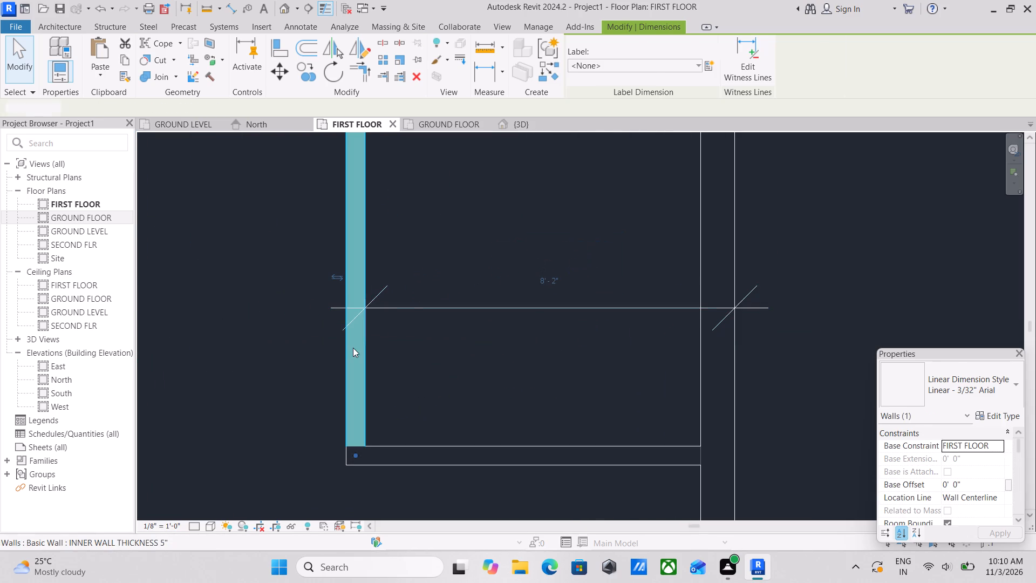
pyautogui.click(547, 275)
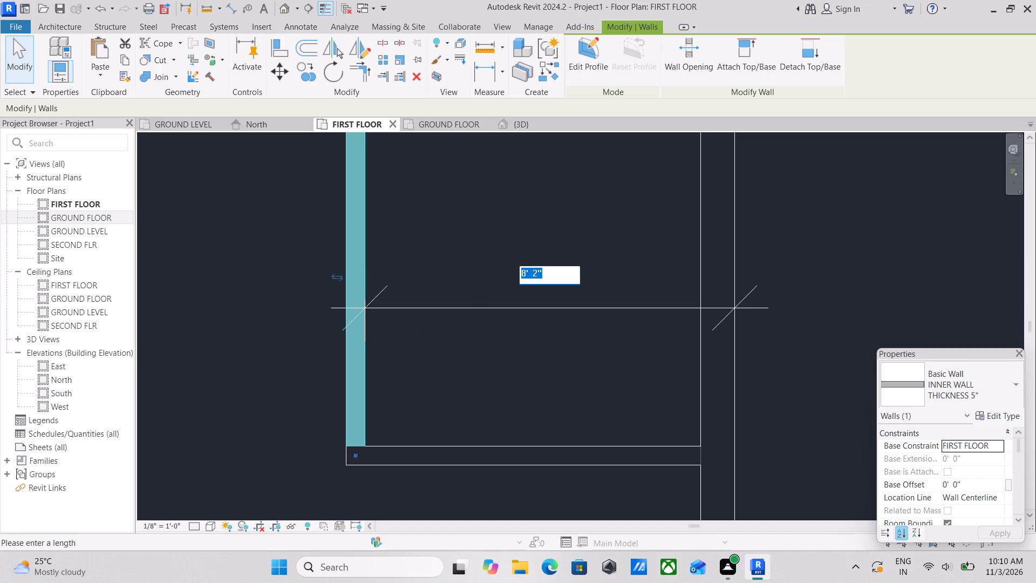
pyautogui.scroll(-6, 532, 275)
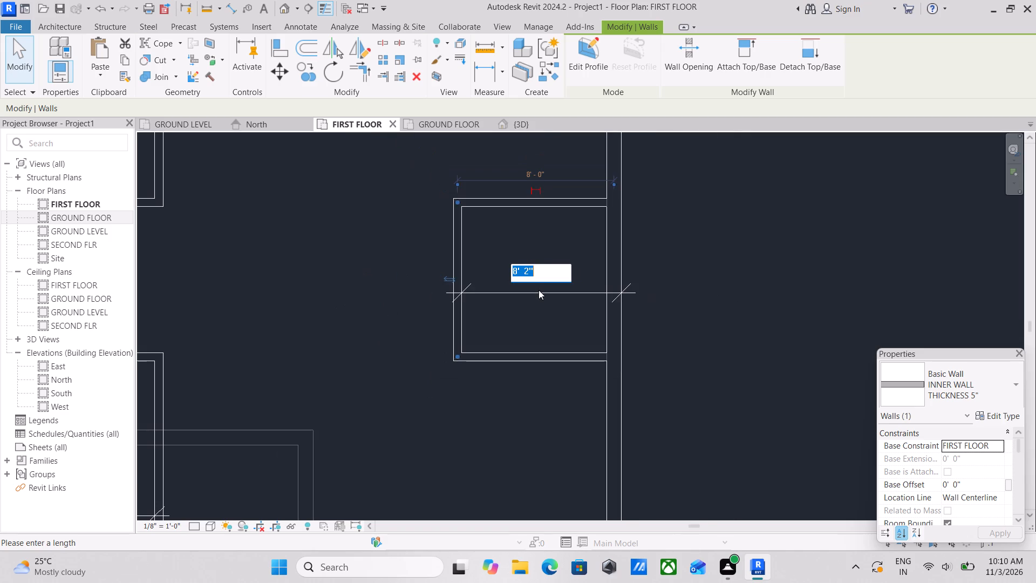
pyautogui.scroll(-1, 539, 290)
pyautogui.scroll(3, 539, 290)
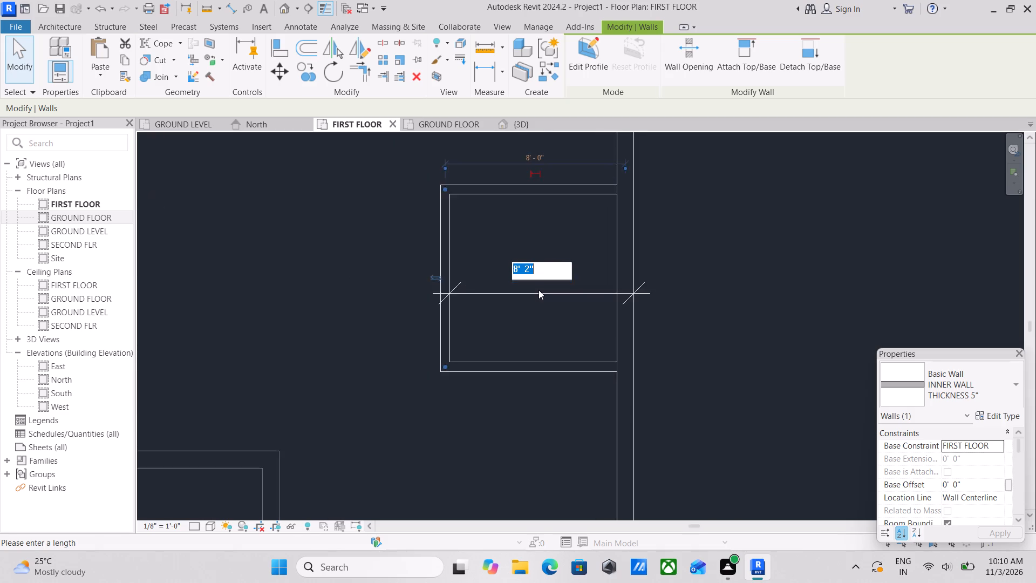
pyautogui.press('8')
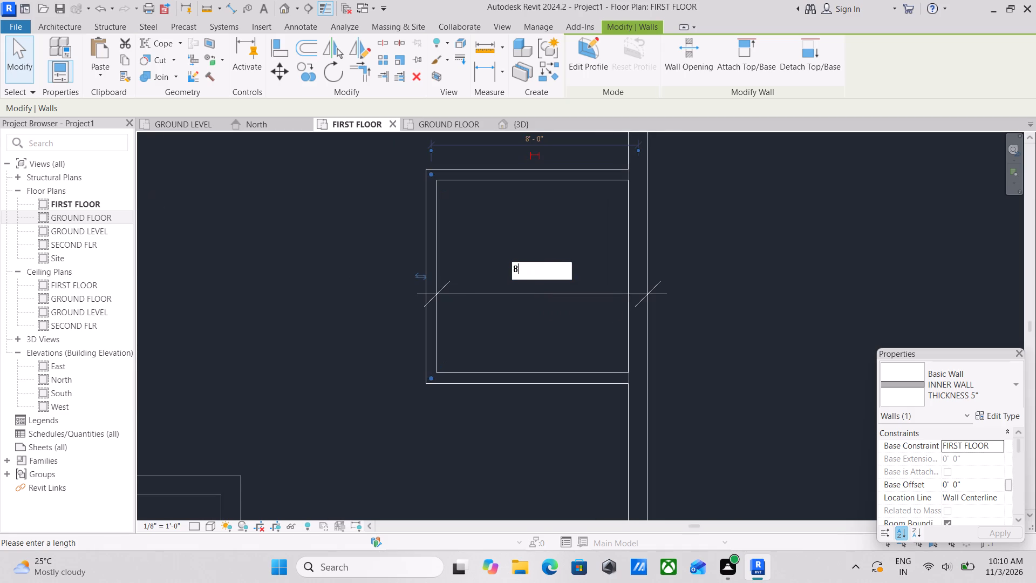
pyautogui.press("'")
pyautogui.press('Return')
pyautogui.scroll(-3, 539, 282)
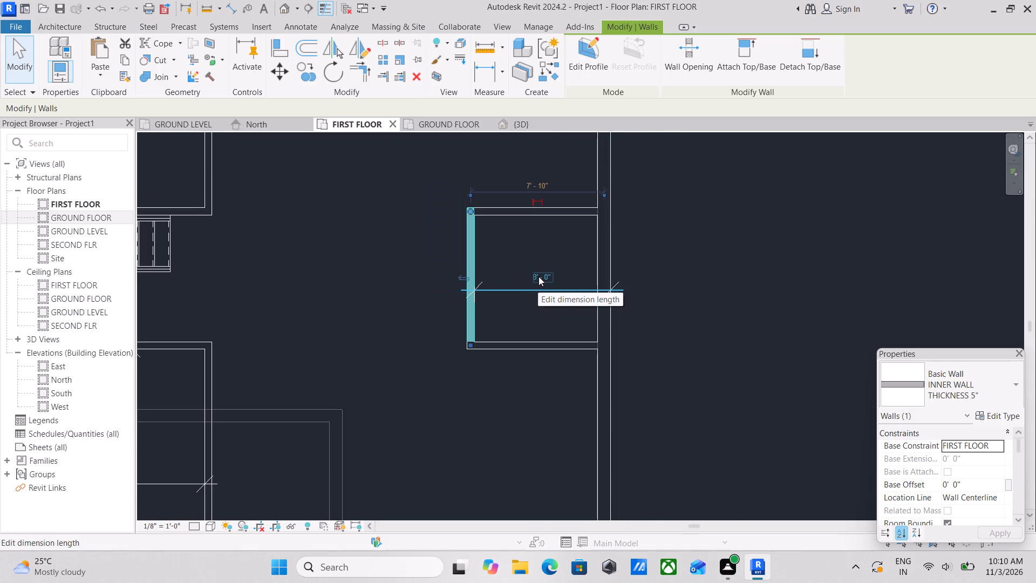
pyautogui.scroll(-3, 532, 268)
pyautogui.press('Escape')
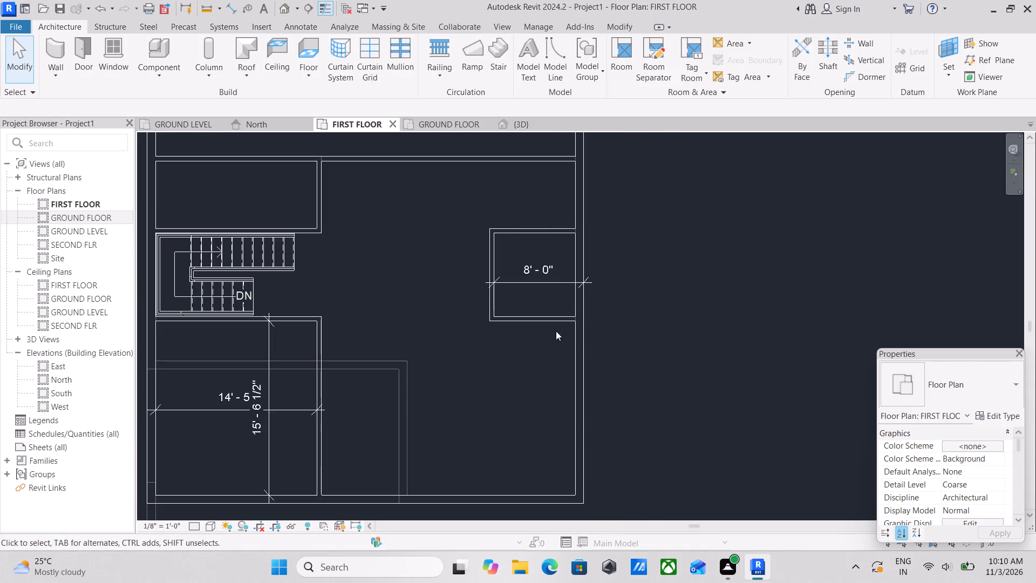
pyautogui.scroll(-2, 462, 313)
pyautogui.moveTo(414, 323); pyautogui.dragTo(442, 340, button='middle')
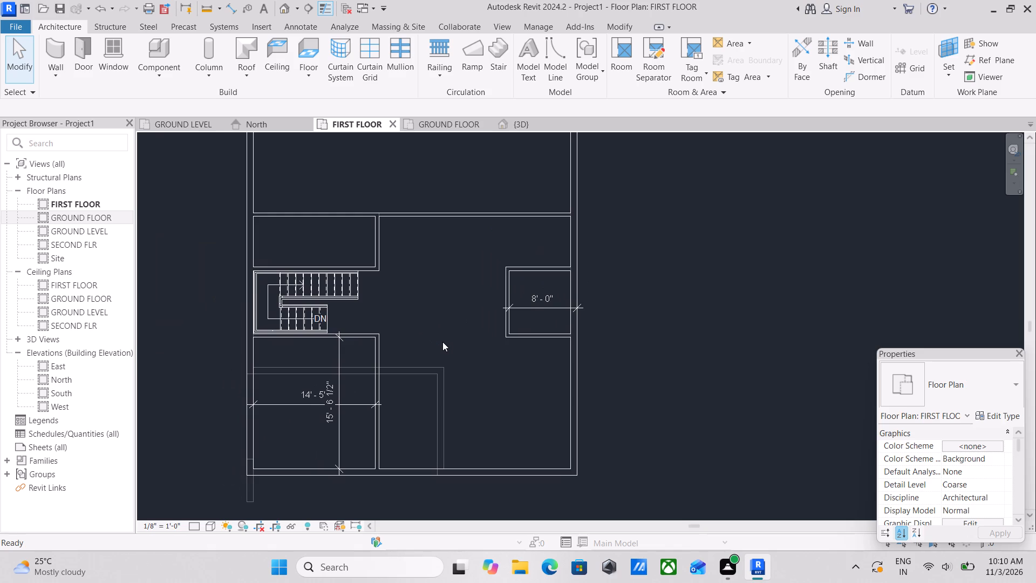
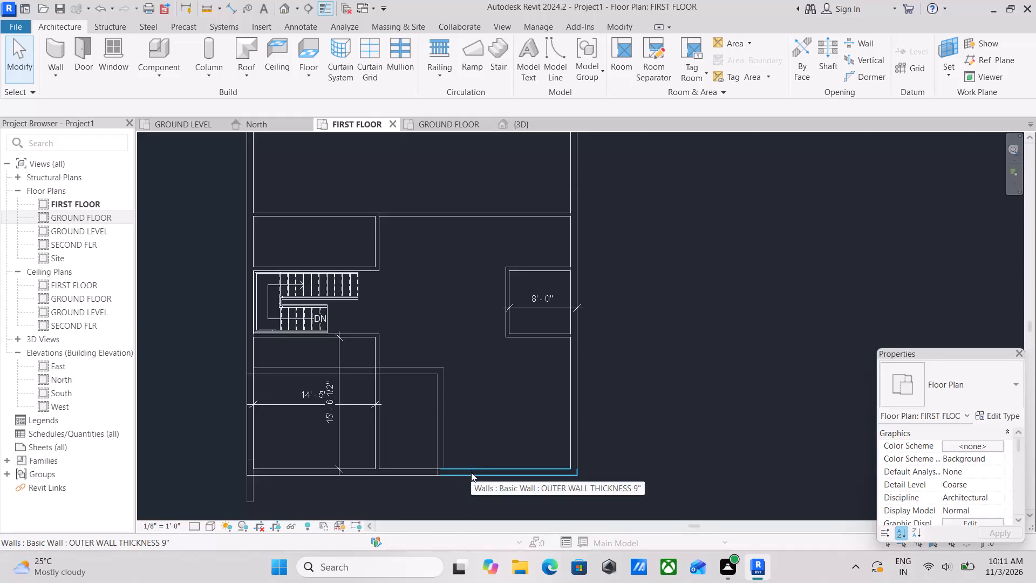
# Draw a north-south INNER WALL THICKNESS 5" wall dividing the northernmost room, about 4' 1 1/2" east of the partition to its south.
pyautogui.scroll(-3, 452, 463)
pyautogui.moveTo(458, 365); pyautogui.dragTo(469, 473, button='middle')
pyautogui.scroll(4, 417, 396)
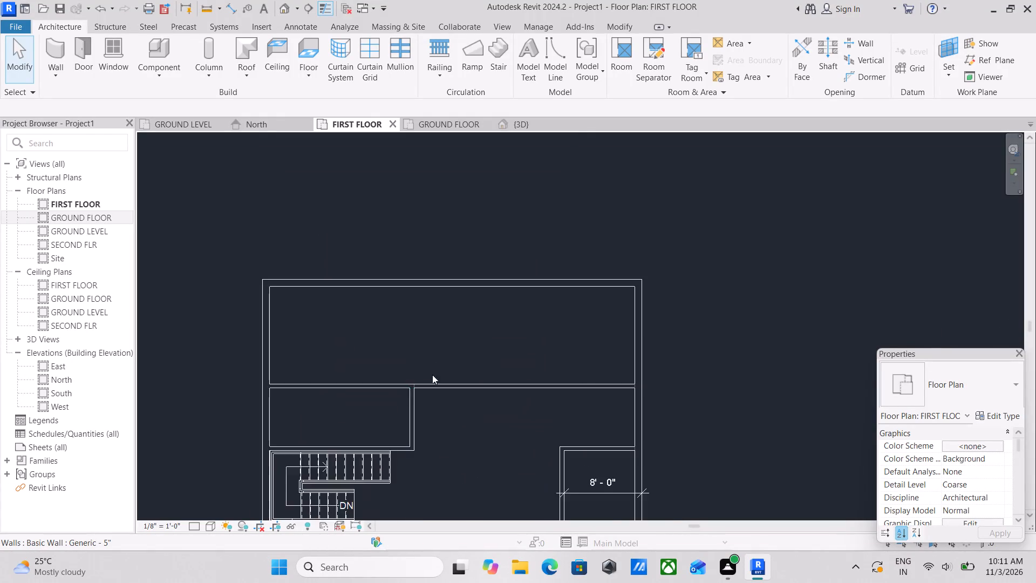
pyautogui.scroll(3, 437, 357)
pyautogui.scroll(-1, 444, 347)
pyautogui.moveTo(444, 347); pyautogui.dragTo(444, 363, button='middle')
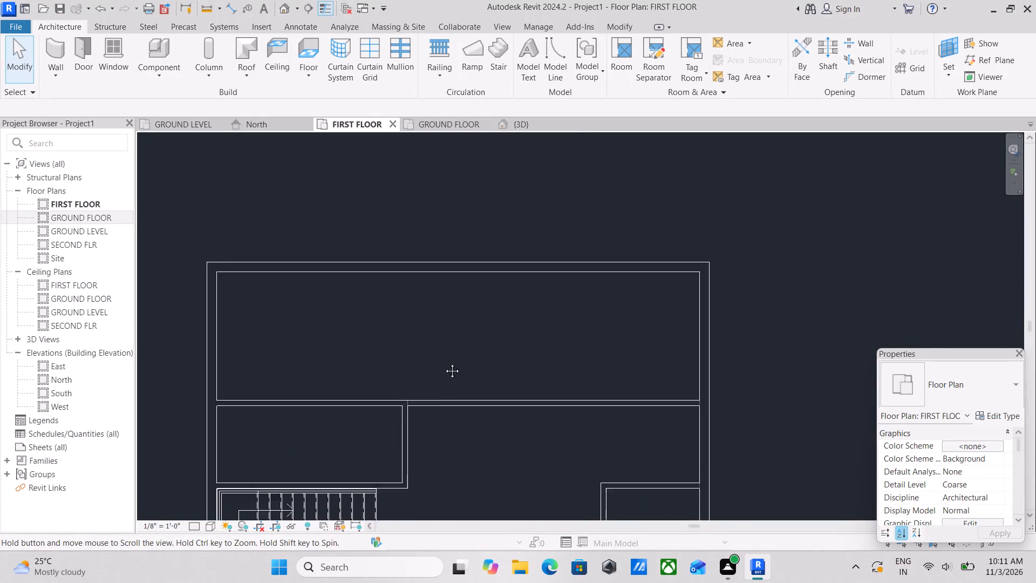
pyautogui.moveTo(444, 363); pyautogui.dragTo(446, 394, button='middle')
pyautogui.moveTo(453, 375); pyautogui.dragTo(454, 383, button='middle')
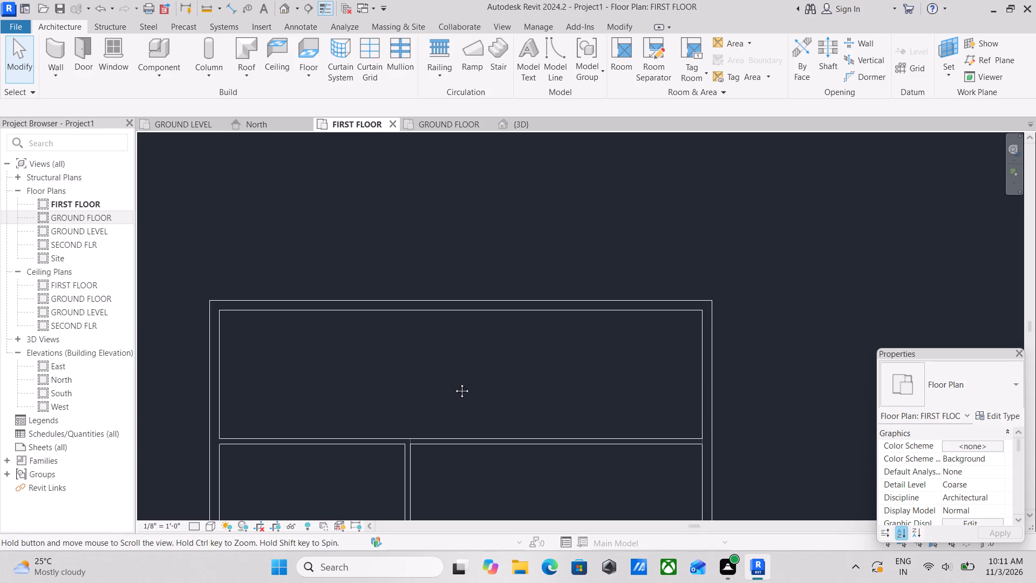
pyautogui.moveTo(454, 383); pyautogui.dragTo(454, 395, button='middle')
pyautogui.write('wa')
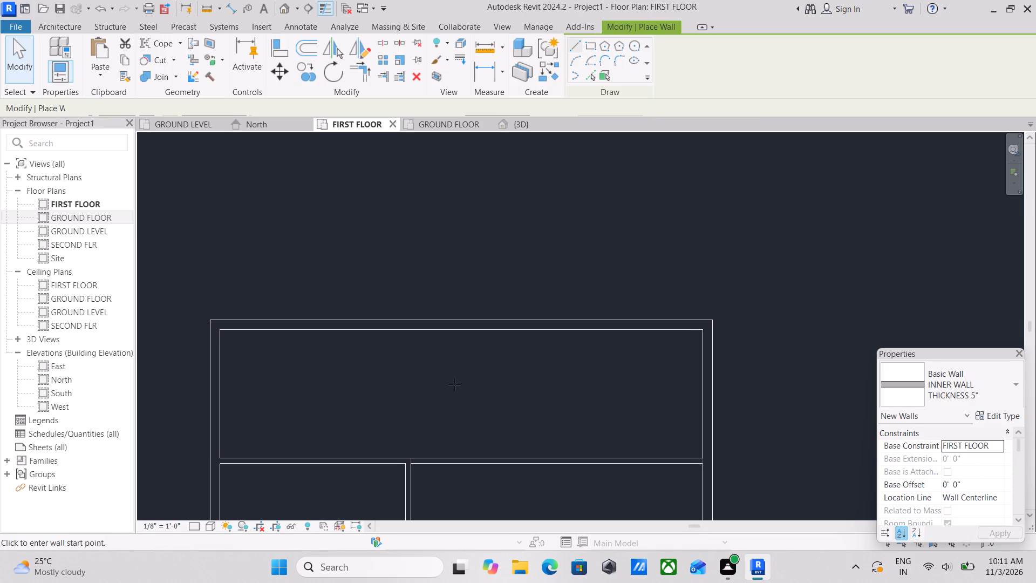
pyautogui.click(463, 332)
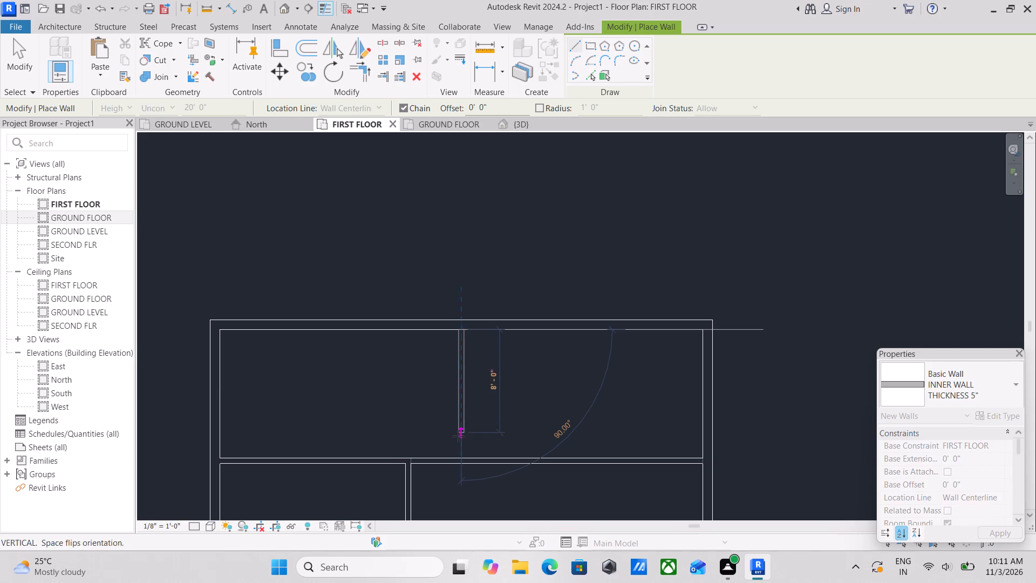
pyautogui.click(456, 457)
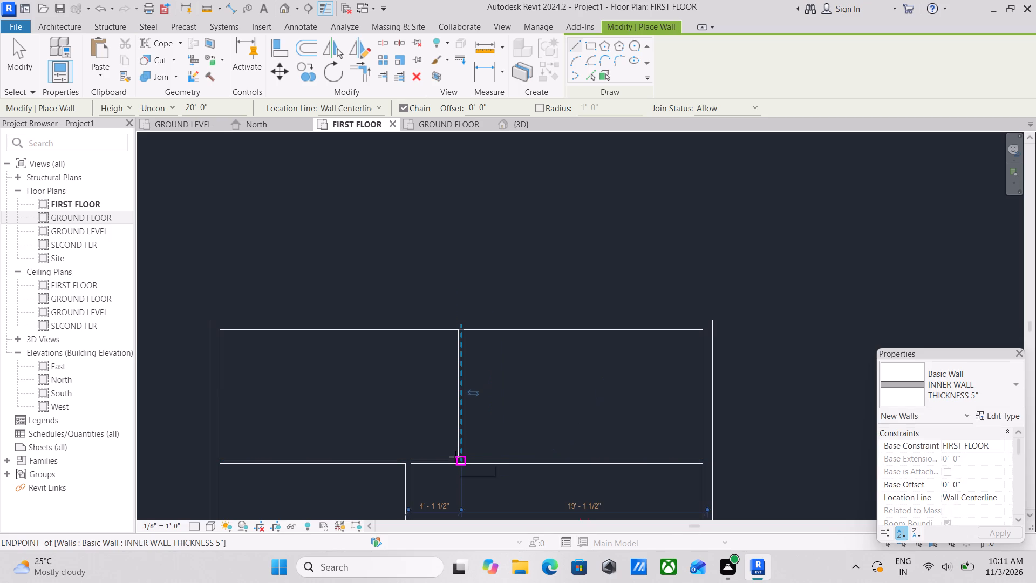
pyautogui.press('Escape')
pyautogui.press('Escape')
# Examine the first-floor layout around the divided northern rooms, the stair and the eastern room.
pyautogui.scroll(-4, 501, 406)
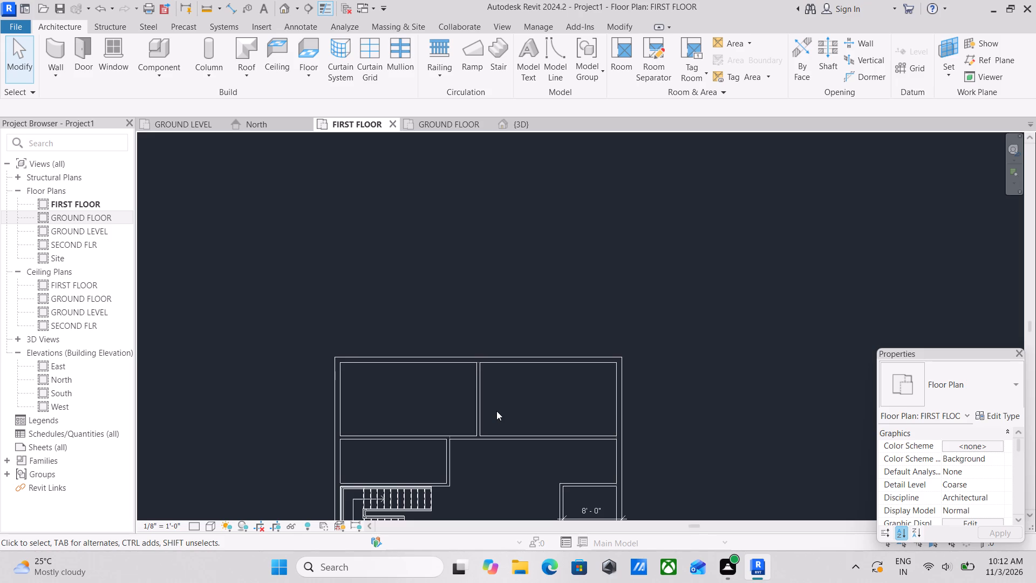
pyautogui.scroll(4, 491, 372)
pyautogui.scroll(-3, 499, 383)
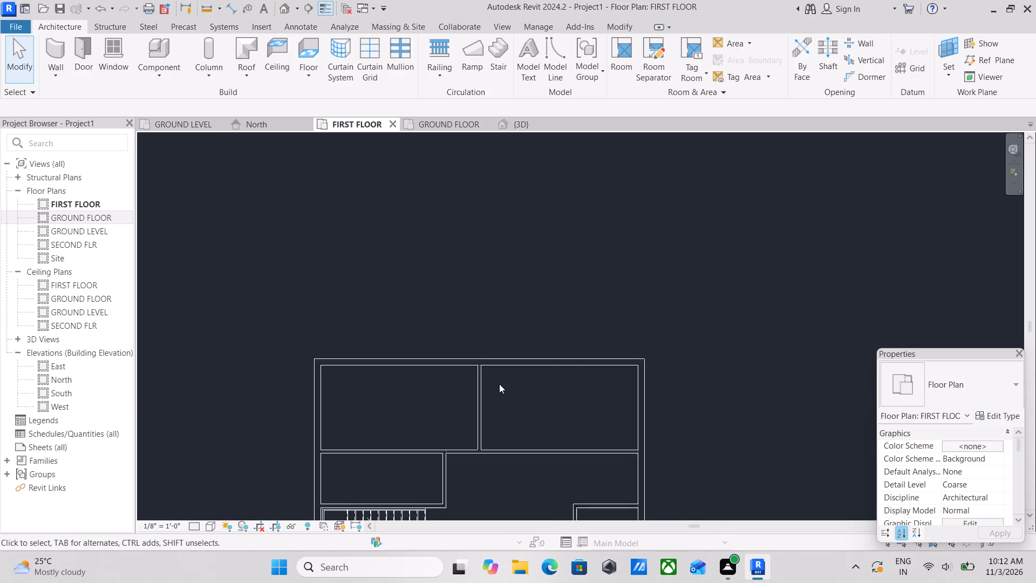
pyautogui.moveTo(499, 384); pyautogui.dragTo(513, 357, button='middle')
pyautogui.scroll(4, 513, 357)
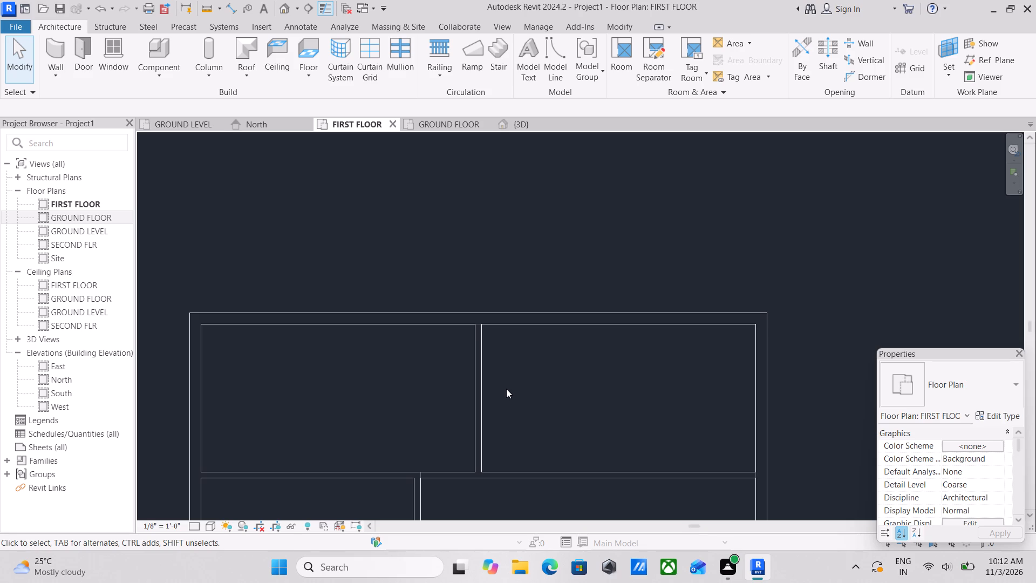
pyautogui.scroll(-4, 554, 387)
pyautogui.moveTo(562, 358); pyautogui.dragTo(561, 288, button='middle')
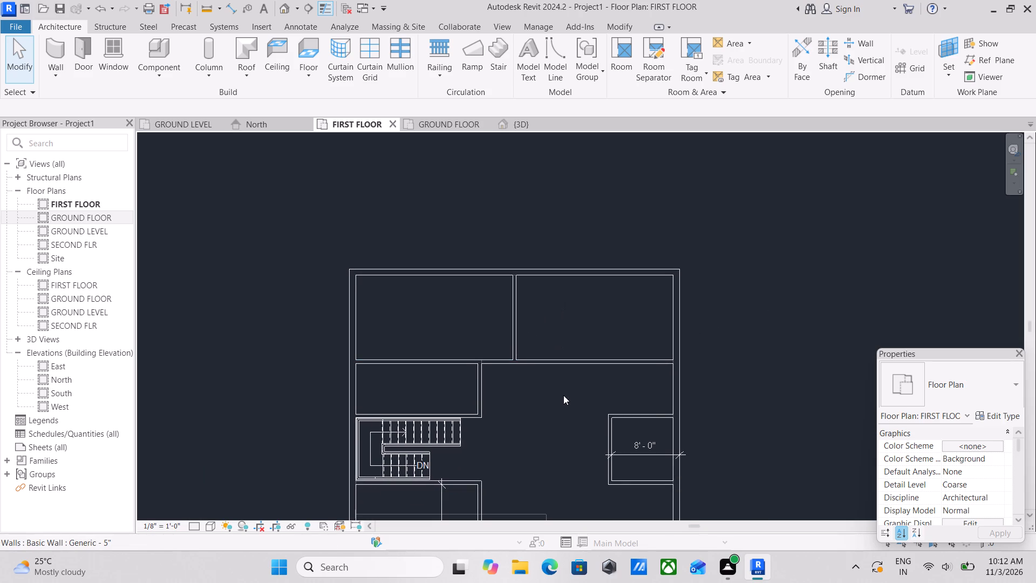
pyautogui.scroll(2, 612, 403)
pyautogui.scroll(-3, 628, 411)
pyautogui.moveTo(626, 394); pyautogui.dragTo(627, 361, button='middle')
pyautogui.scroll(2, 626, 394)
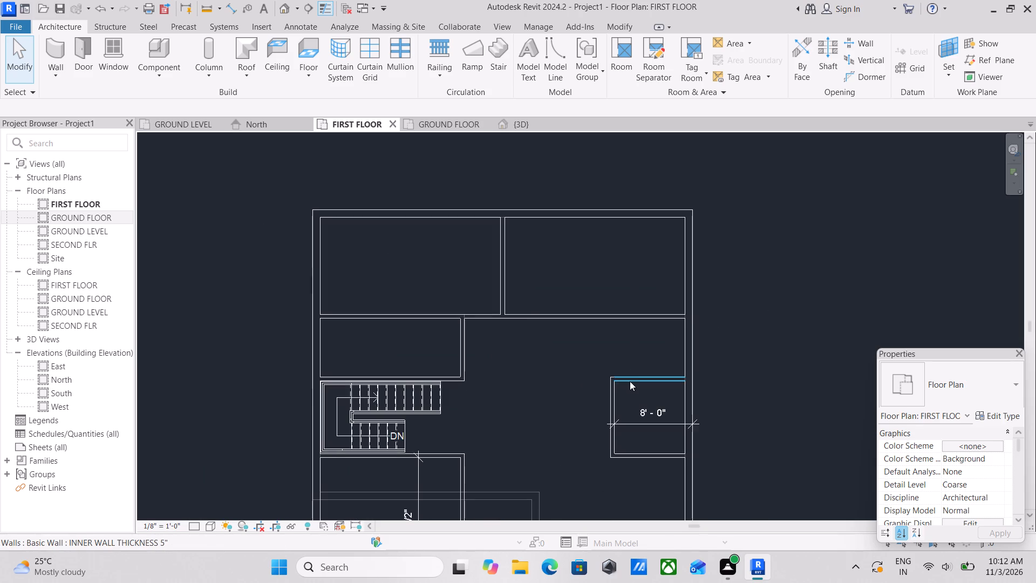
# Extend the eastern room's north wall westward to join the southeast corner of the room north of the stair.
pyautogui.click(630, 381)
pyautogui.scroll(9, 598, 379)
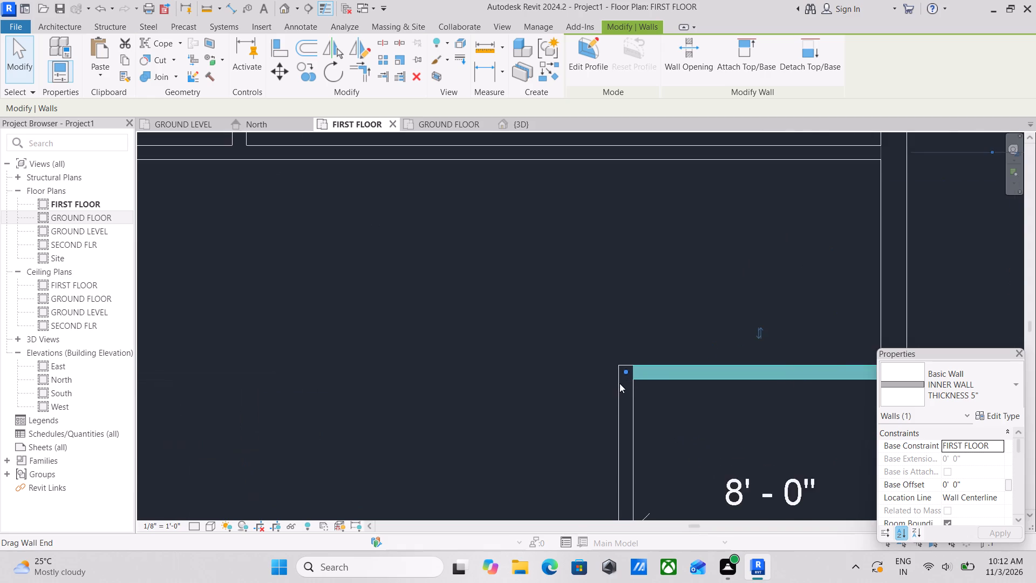
pyautogui.scroll(3, 471, 382)
pyautogui.scroll(-9, 441, 338)
pyautogui.moveTo(441, 351); pyautogui.dragTo(540, 398, button='middle')
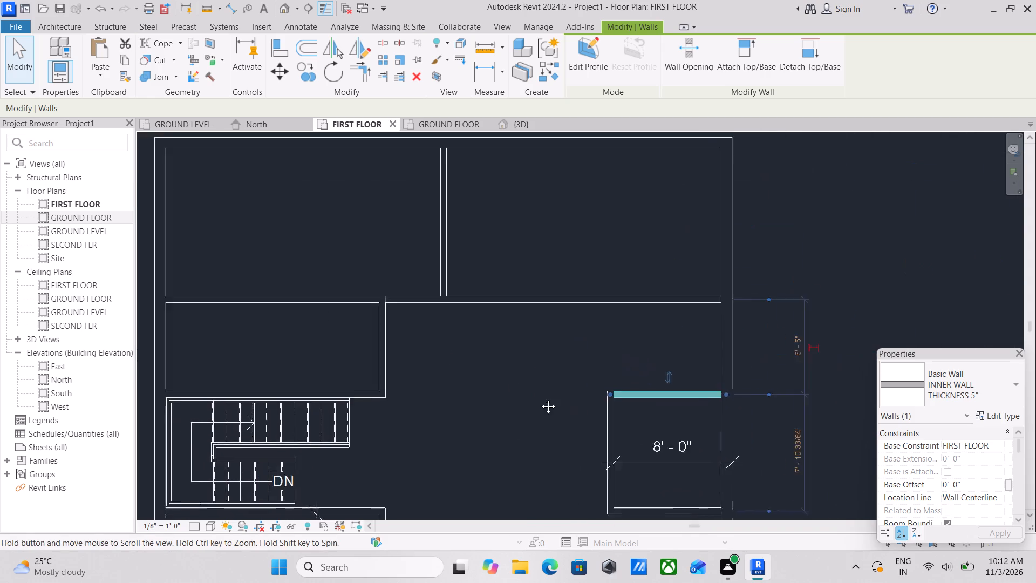
pyautogui.moveTo(540, 398); pyautogui.dragTo(543, 400, button='middle')
pyautogui.scroll(10, 608, 394)
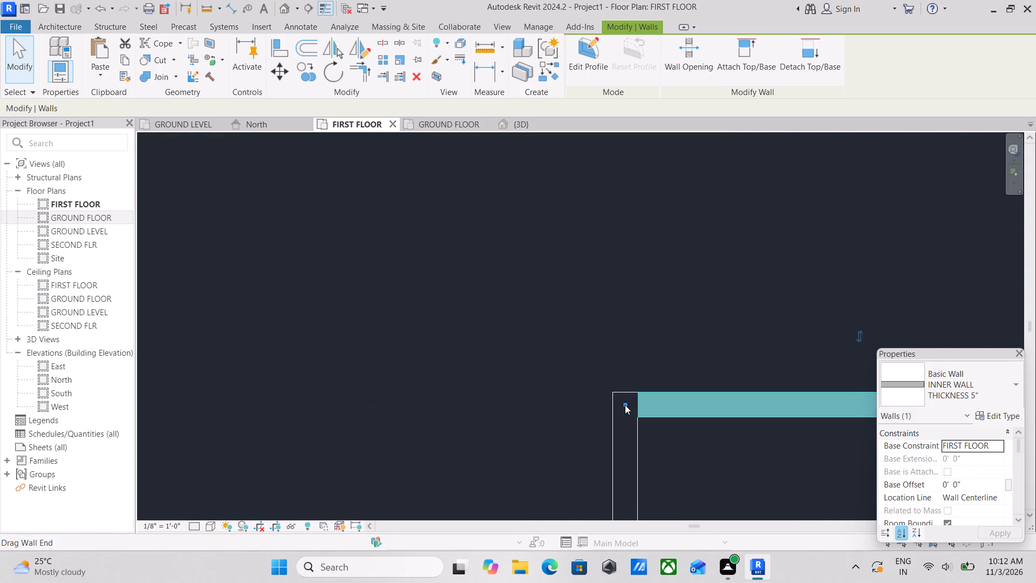
pyautogui.moveTo(626, 404); pyautogui.dragTo(503, 404)
pyautogui.scroll(-4, 503, 403)
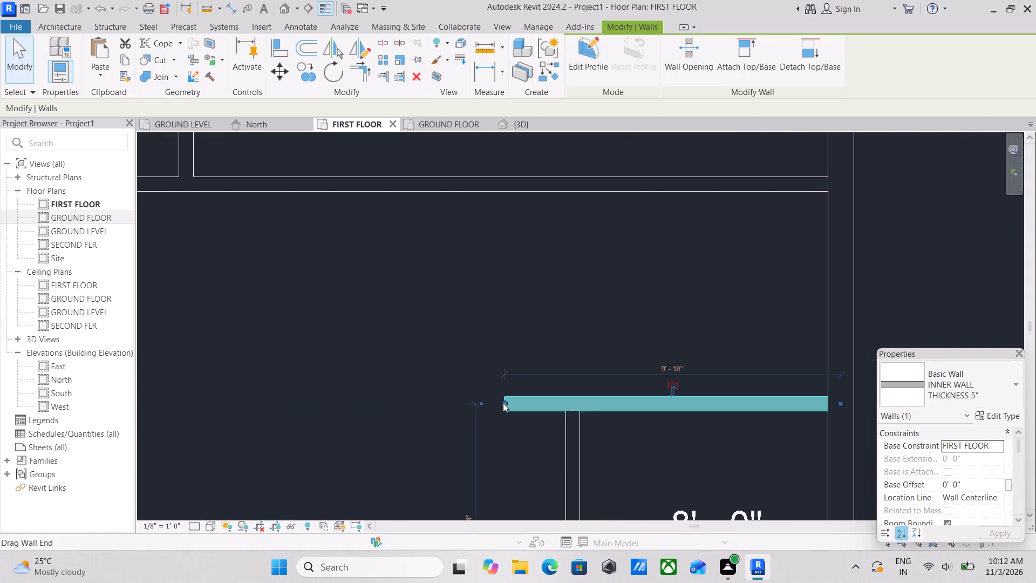
pyautogui.scroll(-1, 397, 387)
pyautogui.moveTo(397, 387); pyautogui.dragTo(664, 343, button='middle')
pyautogui.scroll(-4, 549, 375)
pyautogui.moveTo(544, 377); pyautogui.dragTo(600, 376, button='middle')
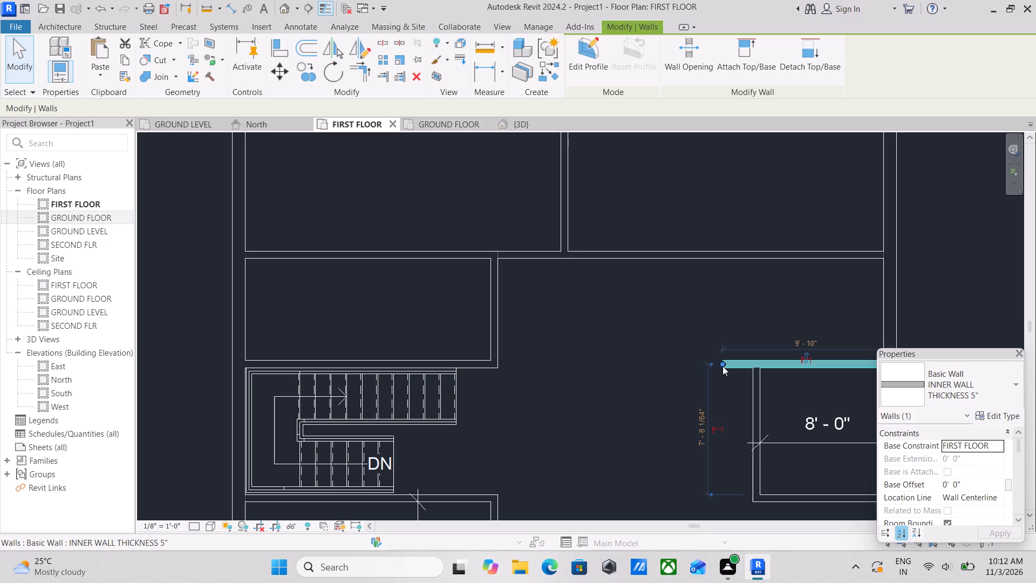
pyautogui.moveTo(722, 361); pyautogui.dragTo(521, 362)
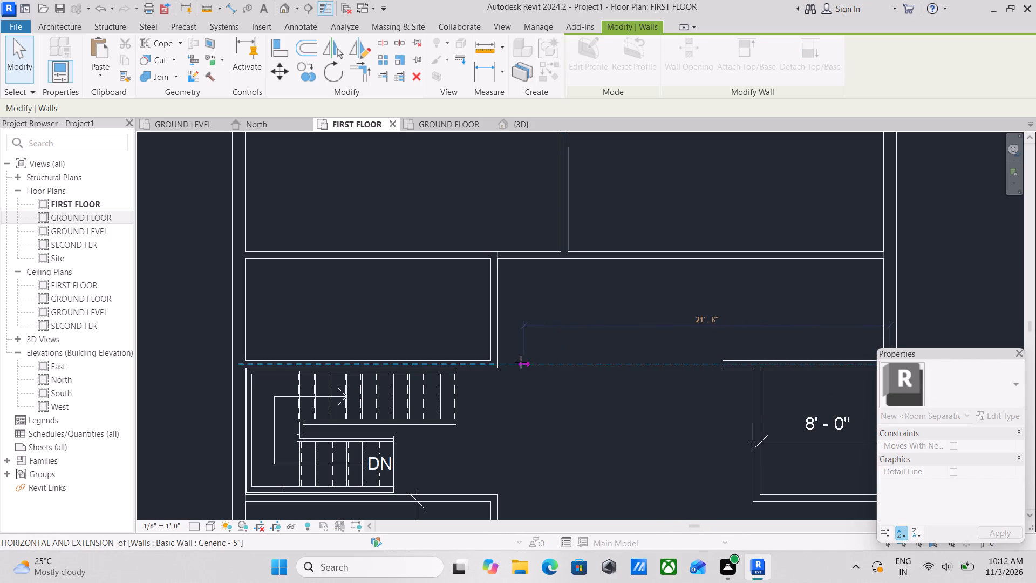
pyautogui.moveTo(521, 362); pyautogui.dragTo(497, 365)
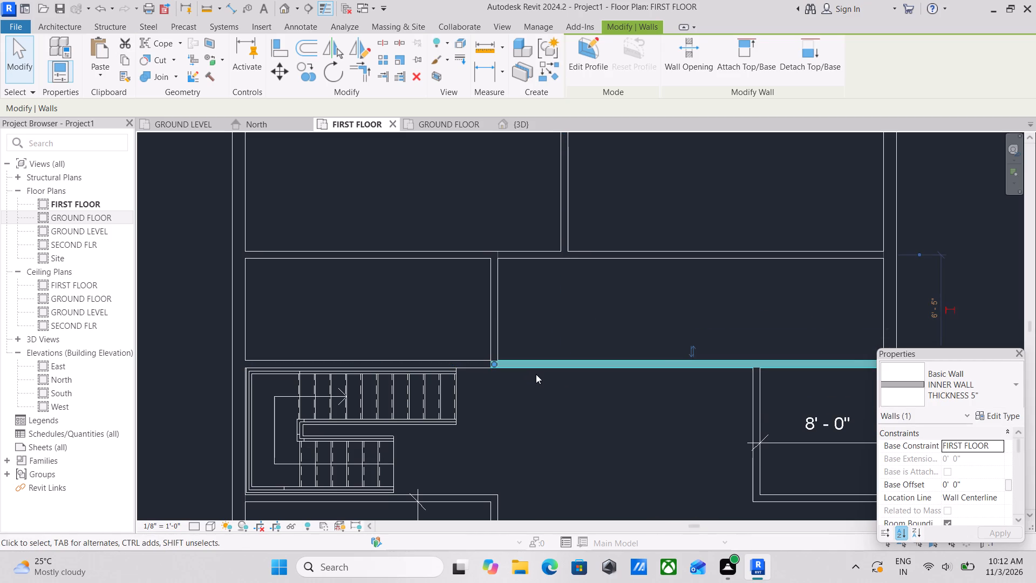
pyautogui.scroll(-3, 536, 375)
pyautogui.press('Escape')
# Examine the whole first-floor plan, including the stair area, the southwest room and the open southeast area.
pyautogui.scroll(-4, 546, 370)
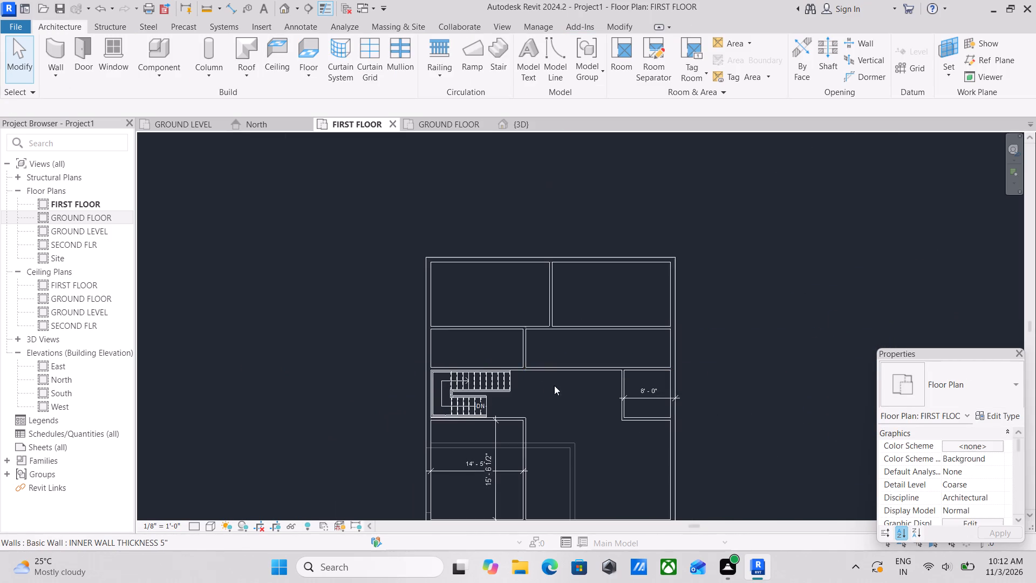
pyautogui.scroll(1, 554, 392)
pyautogui.moveTo(554, 392); pyautogui.dragTo(557, 372, button='middle')
pyautogui.scroll(-2, 558, 358)
pyautogui.moveTo(553, 385); pyautogui.dragTo(556, 332, button='middle')
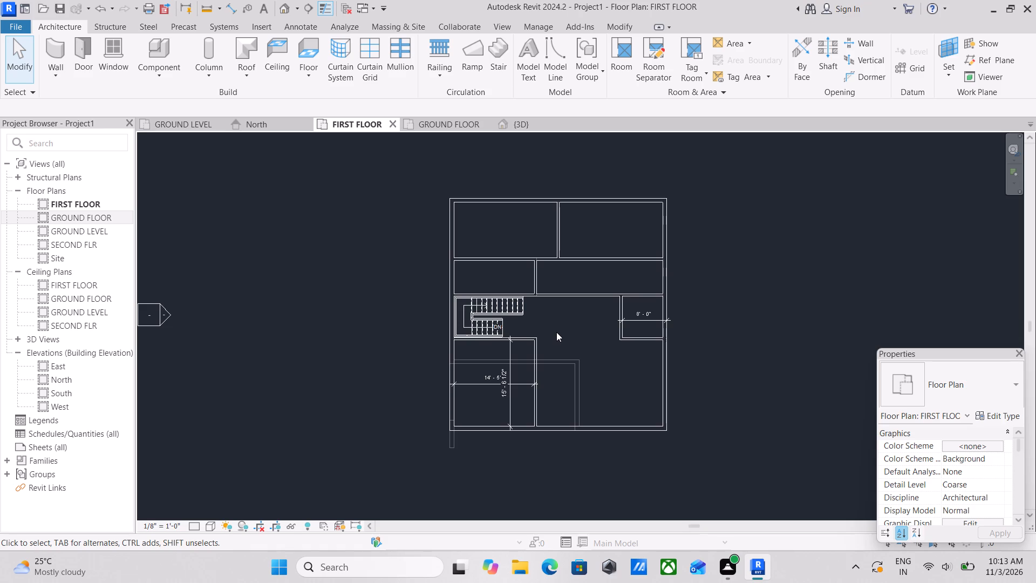
pyautogui.scroll(5, 554, 343)
pyautogui.scroll(-4, 560, 351)
pyautogui.moveTo(557, 349); pyautogui.dragTo(555, 375, button='middle')
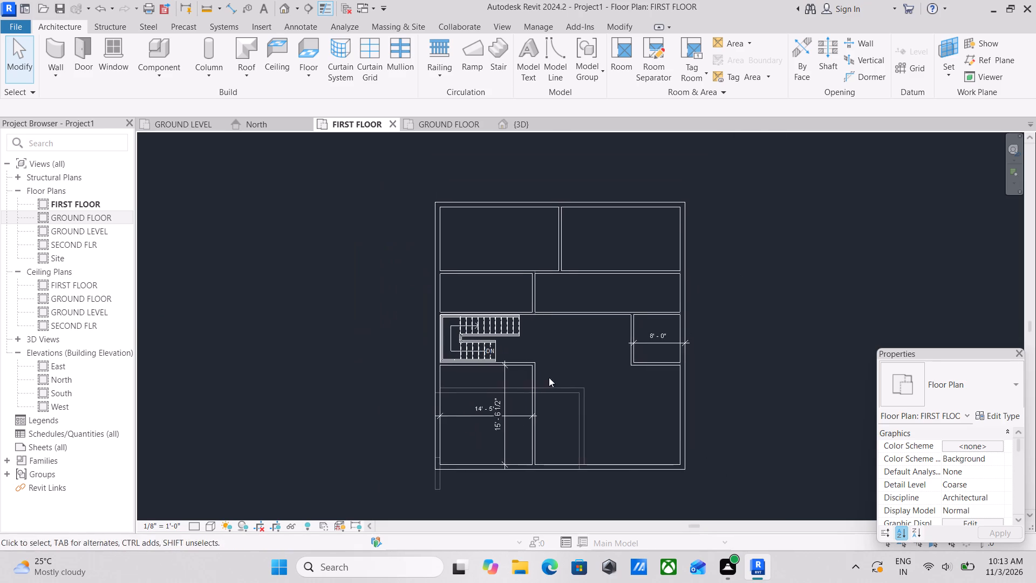
pyautogui.scroll(4, 514, 422)
pyautogui.scroll(-3, 517, 392)
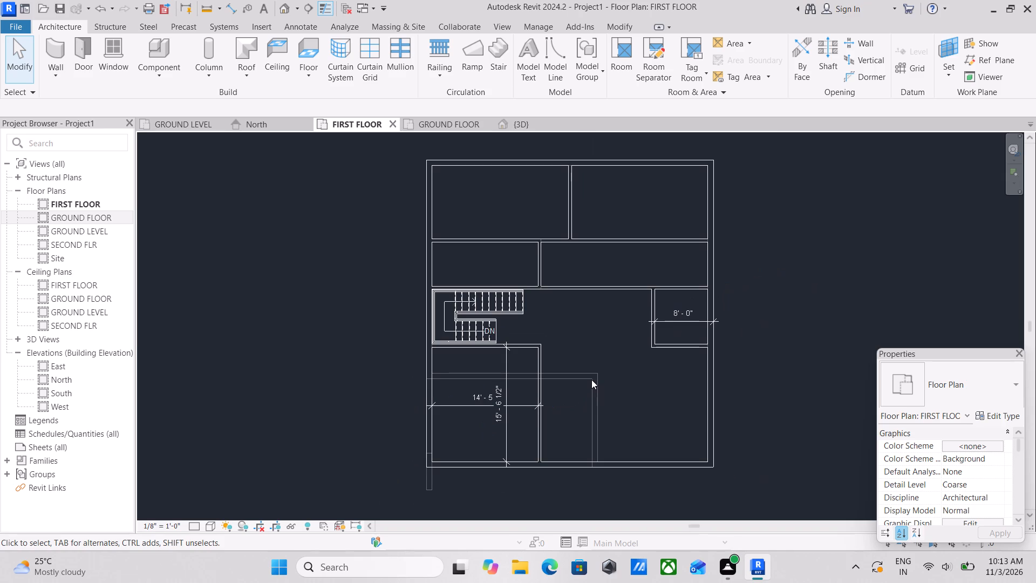
pyautogui.scroll(2, 553, 476)
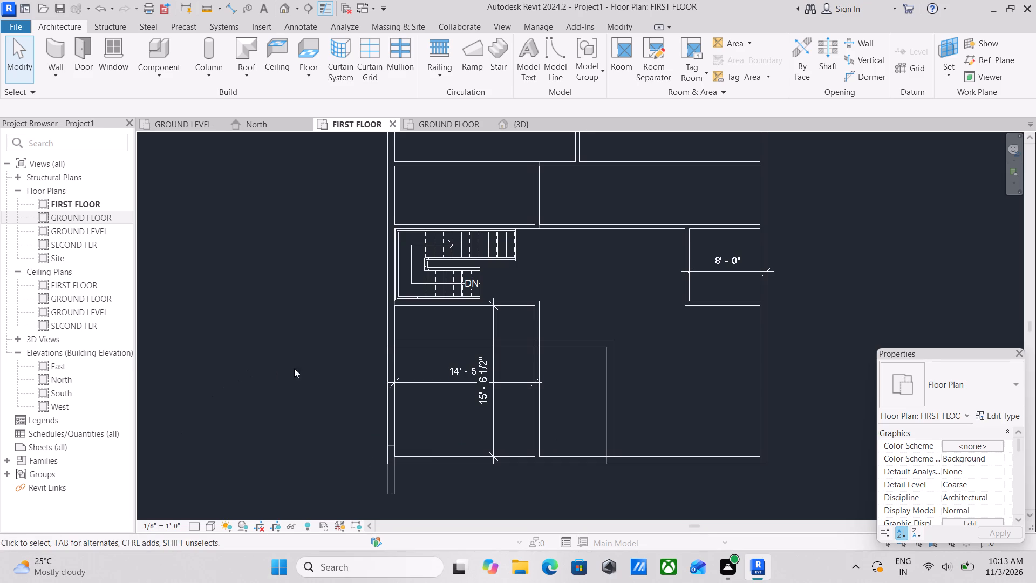
pyautogui.scroll(2, 562, 352)
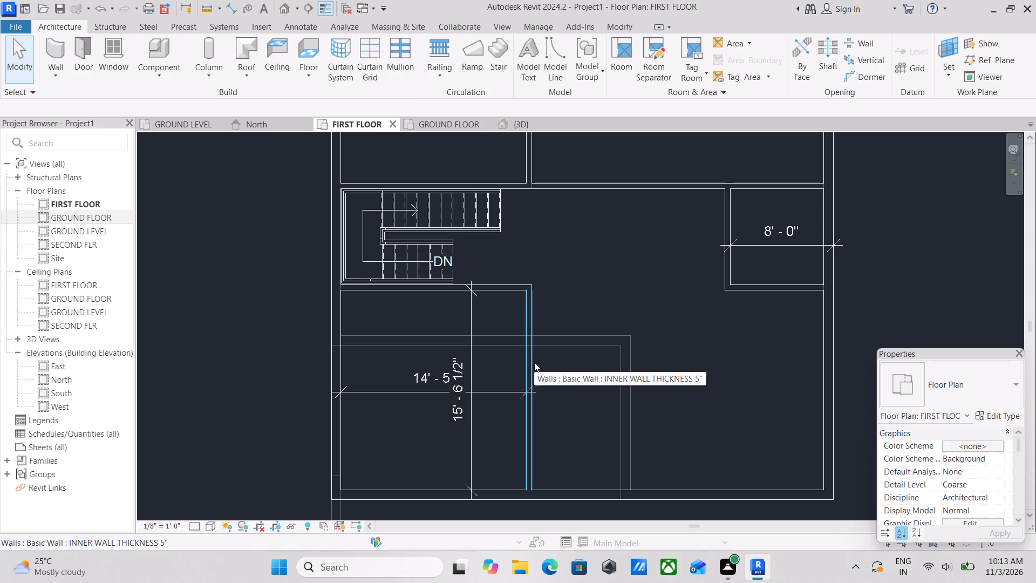
pyautogui.scroll(2, 534, 362)
pyautogui.scroll(-5, 530, 346)
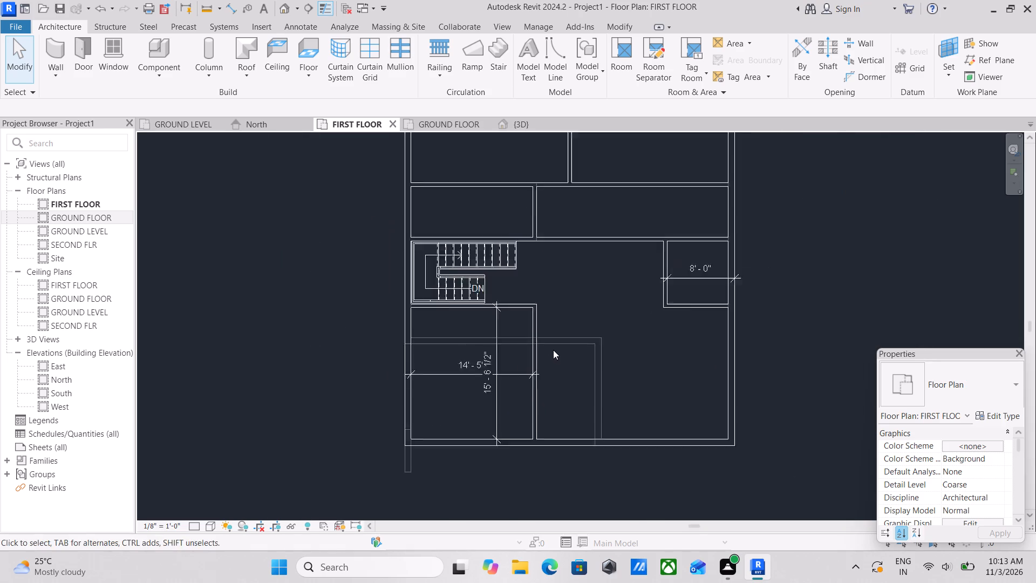
pyautogui.scroll(-2, 553, 350)
pyautogui.moveTo(551, 346); pyautogui.dragTo(554, 308, button='middle')
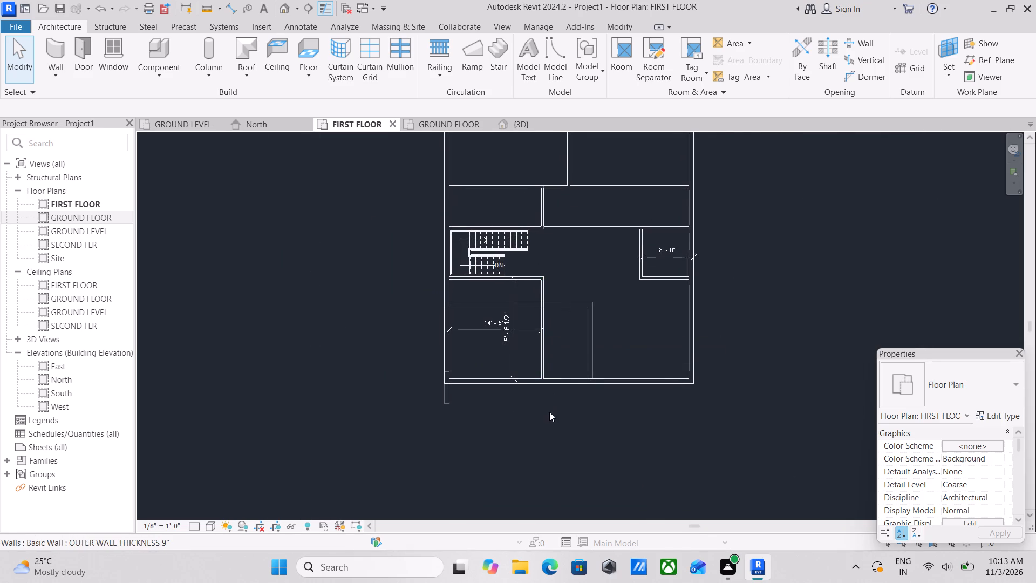
pyautogui.scroll(2, 543, 431)
pyautogui.scroll(-1, 543, 425)
pyautogui.moveTo(543, 425); pyautogui.dragTo(547, 411, button='middle')
pyautogui.scroll(1, 548, 378)
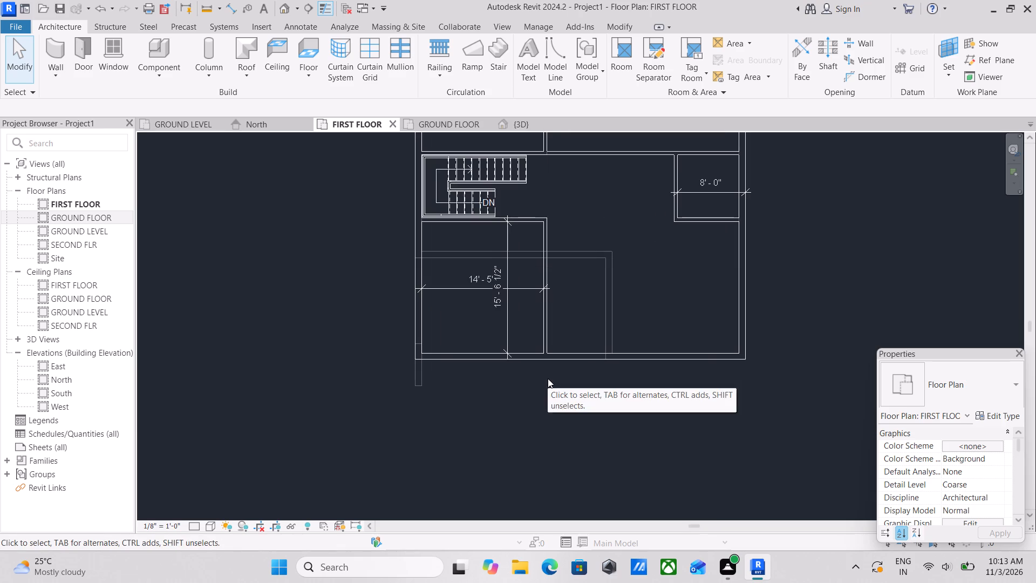
pyautogui.scroll(1, 550, 405)
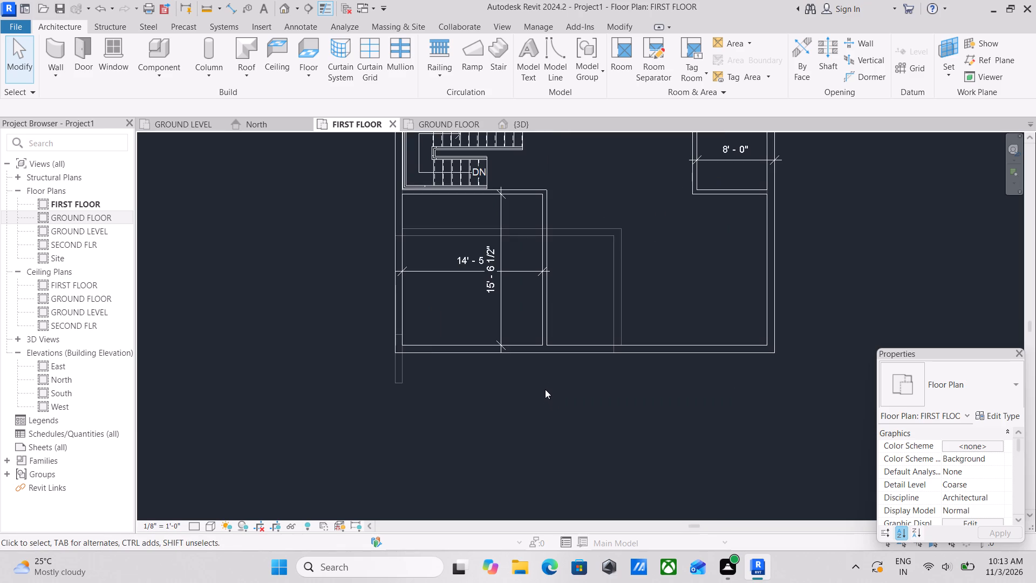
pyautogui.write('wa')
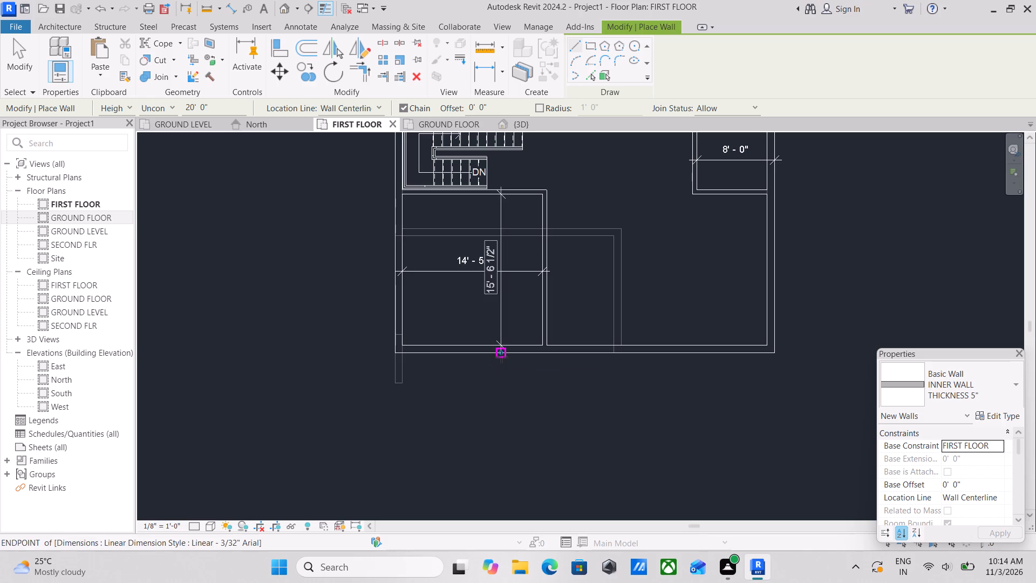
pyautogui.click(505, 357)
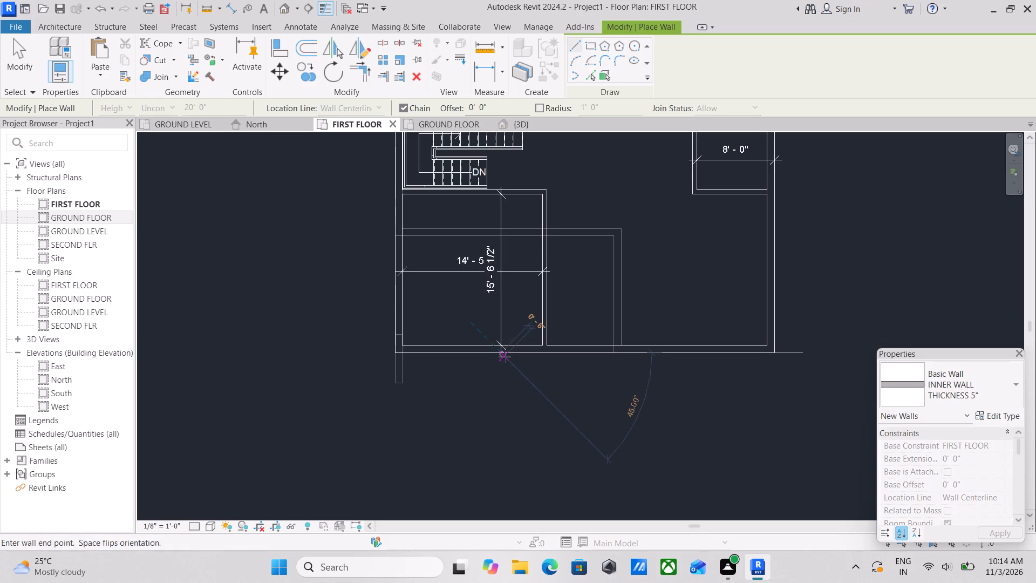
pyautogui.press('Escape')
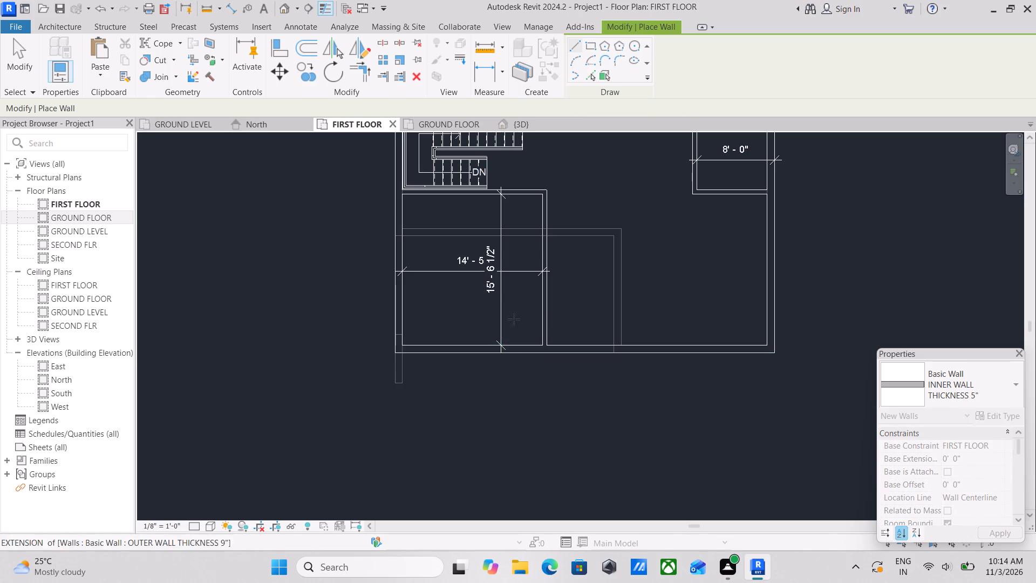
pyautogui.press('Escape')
# Shift the southwest room's 15' 6 1/2" north-south dimension westward, clear of the 14' 5" dimension text.
pyautogui.scroll(3, 517, 300)
pyautogui.moveTo(513, 298); pyautogui.dragTo(446, 216)
pyautogui.scroll(3, 479, 313)
pyautogui.press('`')
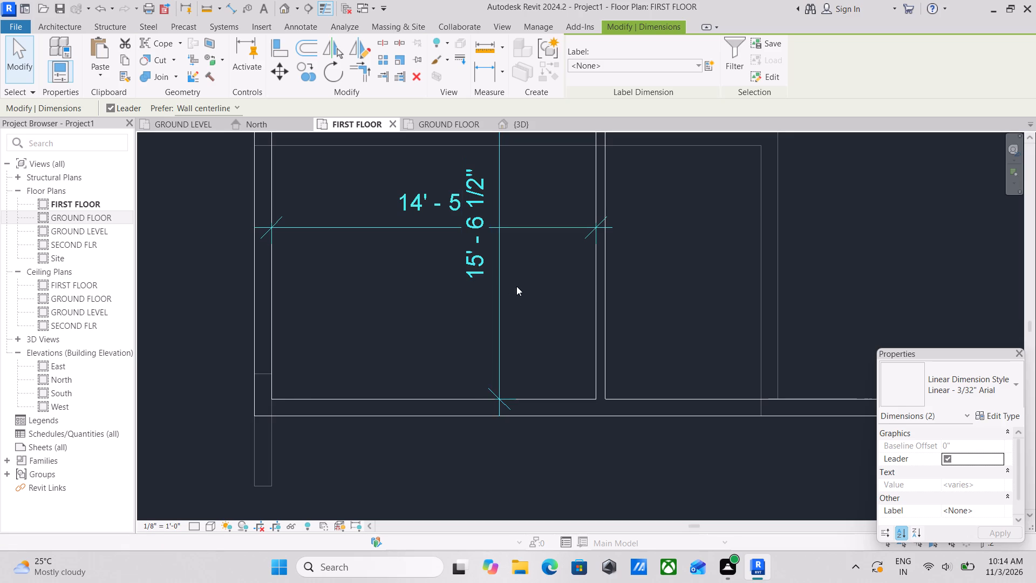
pyautogui.press('Escape')
pyautogui.click(502, 286)
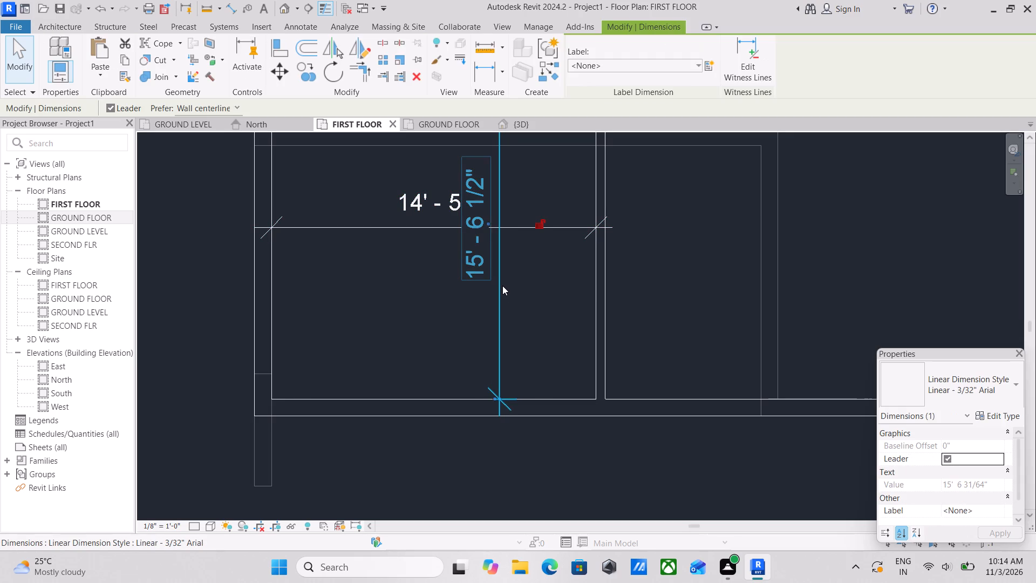
pyautogui.press('Left')
pyautogui.press('Left')
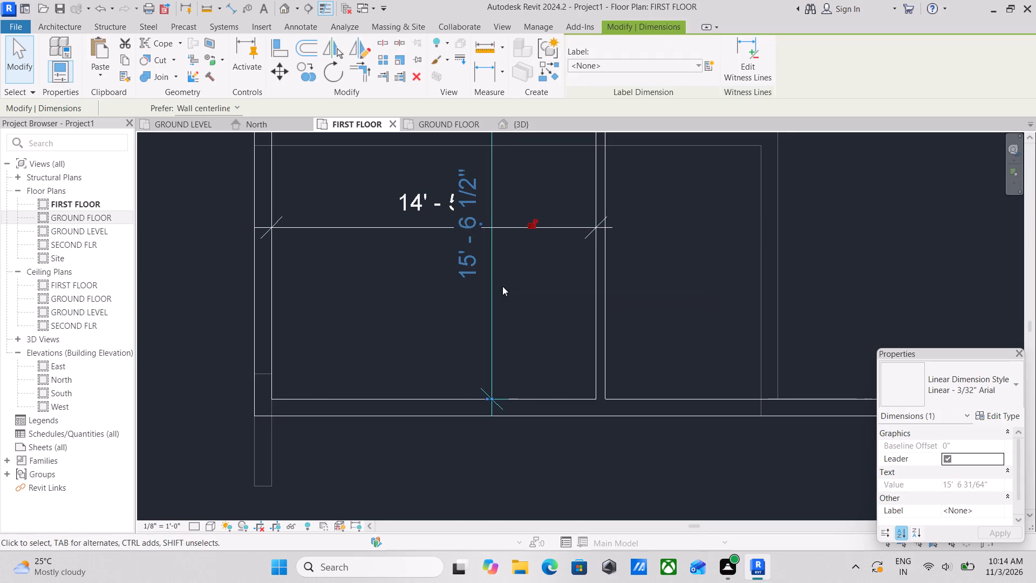
pyautogui.press('Left')
pyautogui.press('Left')
pyautogui.press('Left')
pyautogui.press('Left')
pyautogui.press('Left')
pyautogui.press('Left')
pyautogui.press('Left')
pyautogui.press('Left')
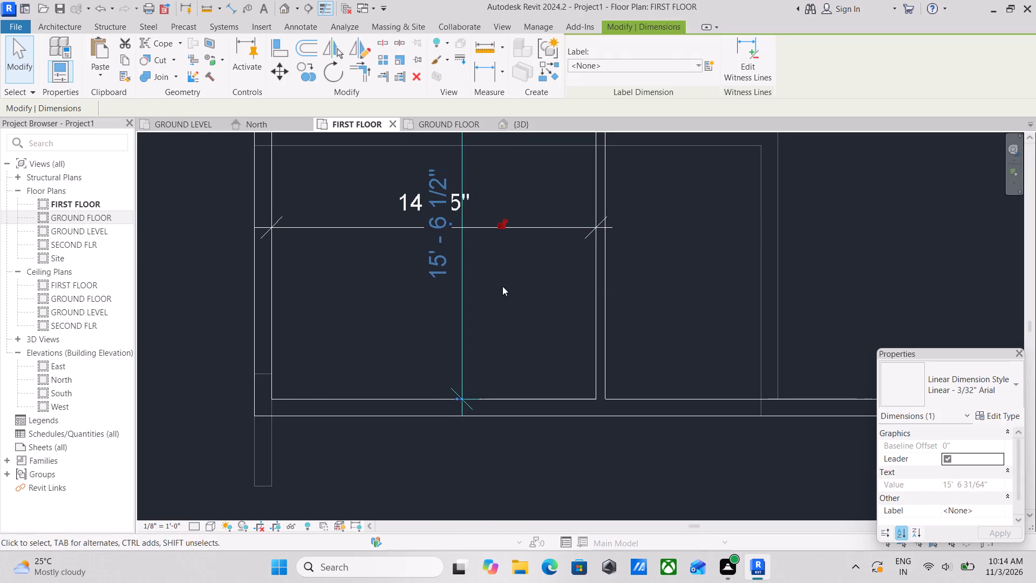
pyautogui.press('Left')
pyautogui.press('Left')
pyautogui.press('Left')
pyautogui.press('Left')
pyautogui.press('Left')
pyautogui.press('Left')
pyautogui.press('Left')
pyautogui.press('Left')
pyautogui.press('Left')
pyautogui.press('Left')
pyautogui.press('Left')
pyautogui.press('Left')
pyautogui.press('Left')
pyautogui.press('Left')
pyautogui.press('Left')
pyautogui.press('Left')
pyautogui.press('Left')
pyautogui.press('Left')
pyautogui.press('Left')
pyautogui.press('Left')
pyautogui.press('Left')
pyautogui.press('Left')
pyautogui.press('Left')
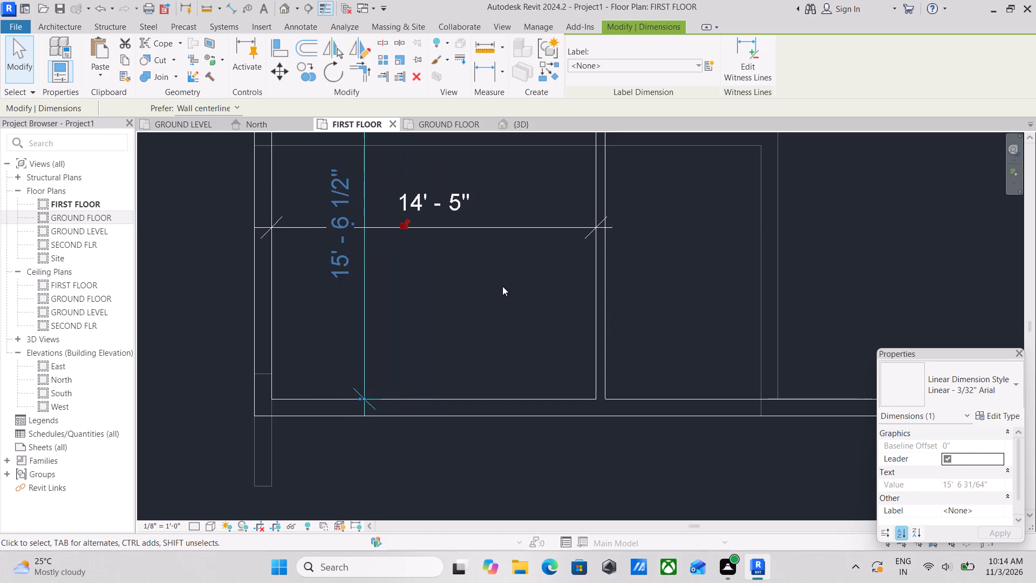
pyautogui.press('Left')
pyautogui.press('Left')
pyautogui.press('Left')
pyautogui.press('Left')
# Shift the southwest room's 14' 5" east-west dimension northward, close to the room's north wall.
pyautogui.moveTo(515, 258); pyautogui.dragTo(520, 388, button='middle')
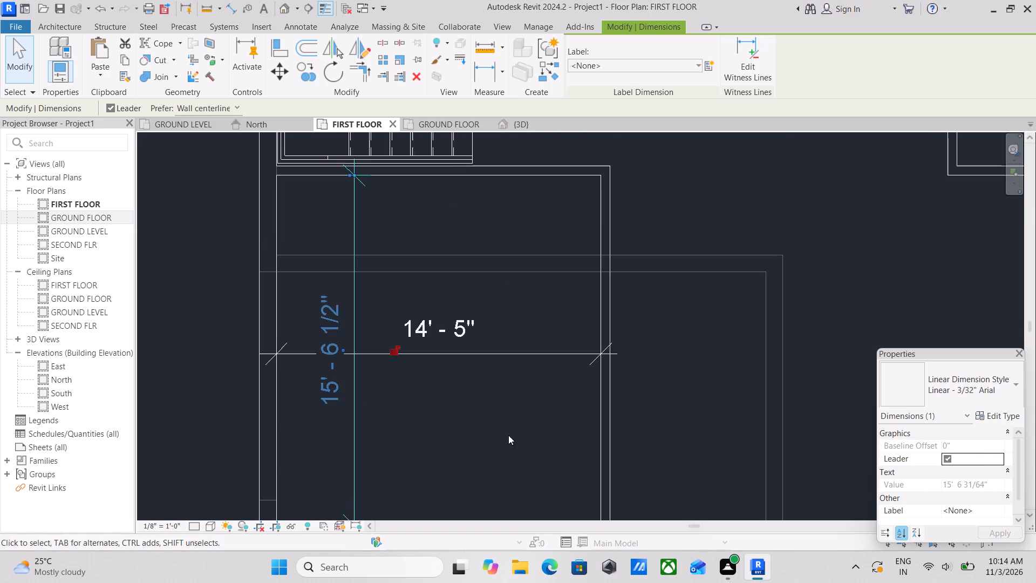
pyautogui.click(523, 357)
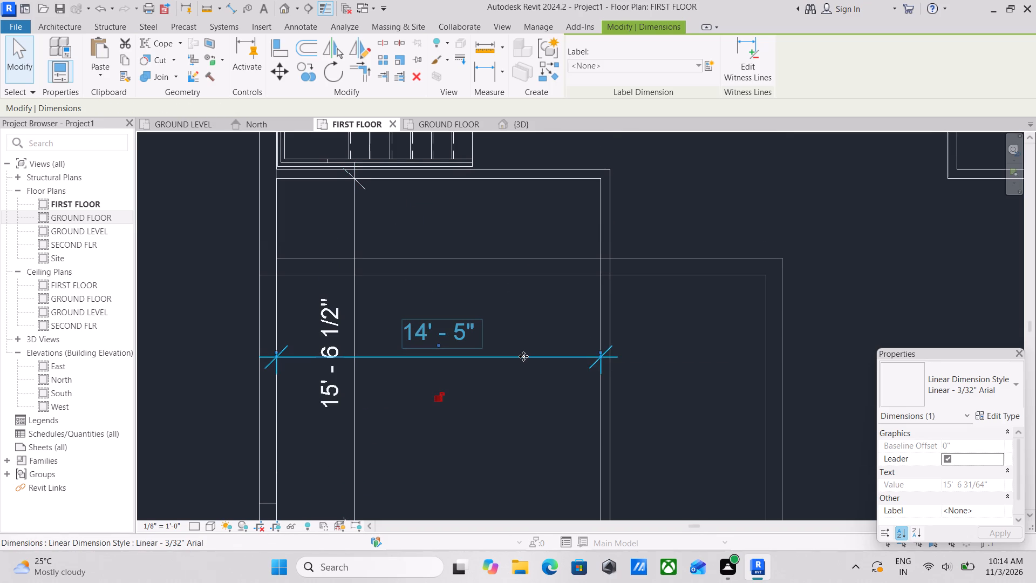
pyautogui.press('Up')
pyautogui.press('Up')
pyautogui.press('Up')
pyautogui.press('Up')
pyautogui.press('Up')
pyautogui.press('Up')
pyautogui.press('Up')
pyautogui.press('Up')
pyautogui.press('Up')
pyautogui.press('Up')
pyautogui.press('Up')
pyautogui.press('Up')
pyautogui.press('Up')
pyautogui.press('Up')
pyautogui.press('Up')
pyautogui.press('Up')
pyautogui.press('Up')
pyautogui.press('Up')
pyautogui.press('Up')
pyautogui.press('Up')
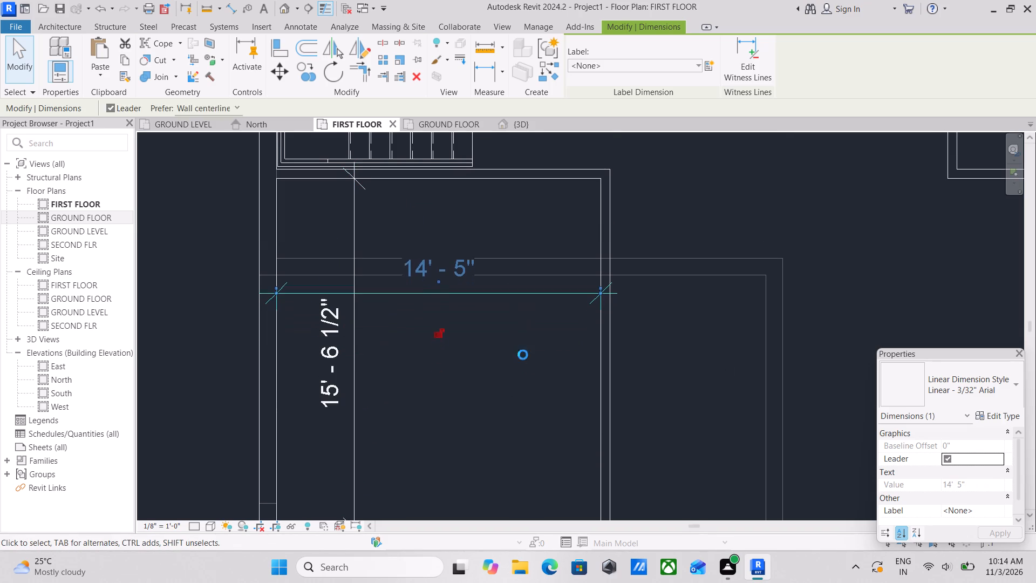
pyautogui.press('Up')
pyautogui.press('Up')
pyautogui.press('Up')
pyautogui.press('Up')
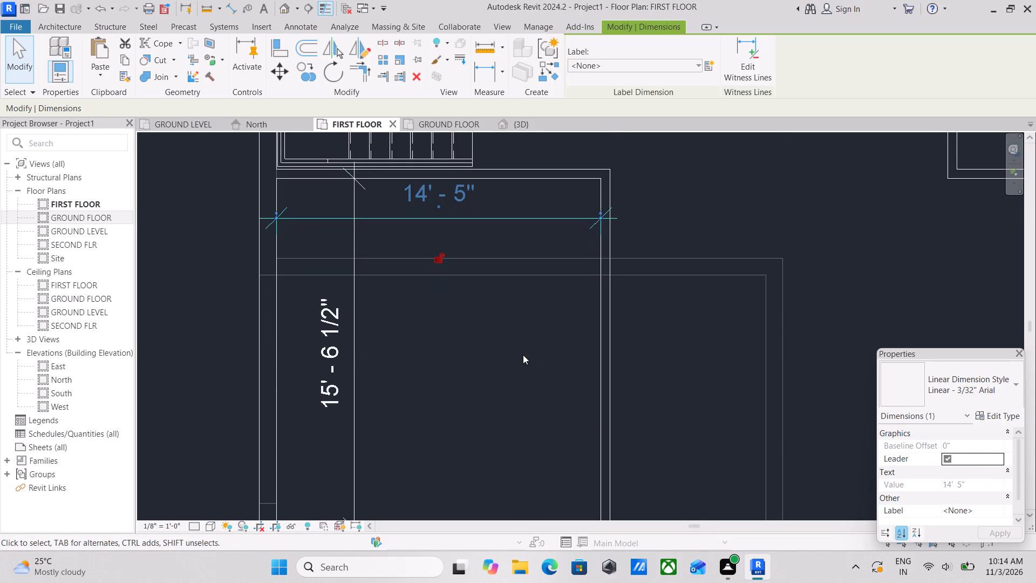
# Nudge the southwest room's 15' 6 1/2" dimension slightly farther west toward the exterior wall.
pyautogui.scroll(-4, 458, 402)
pyautogui.moveTo(487, 381); pyautogui.dragTo(513, 357, button='middle')
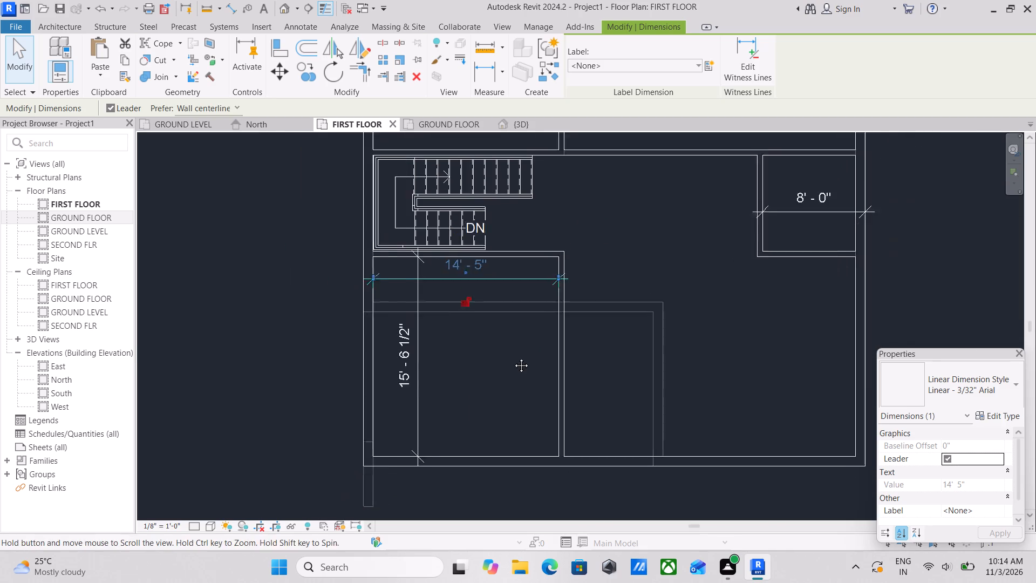
pyautogui.moveTo(513, 357); pyautogui.dragTo(515, 357, button='middle')
pyautogui.click(438, 403)
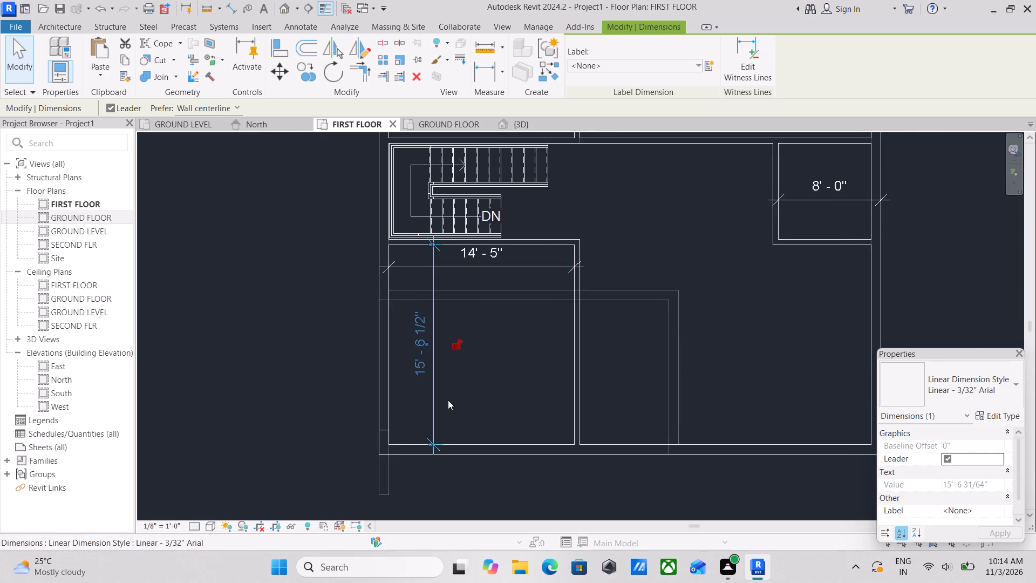
pyautogui.press('Left')
pyautogui.press('Left')
pyautogui.press('Left')
pyautogui.press('Left')
pyautogui.press('Escape')
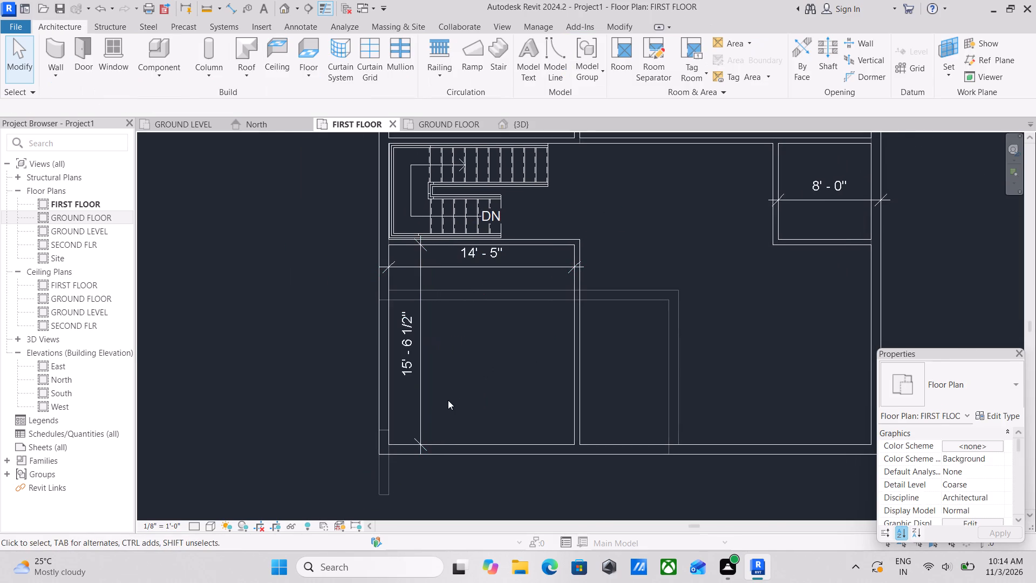
# Draw an OUTER WALL THICKNESS 9" wall about 5' 6" southward from the south exterior wall, 2' 6" west of the southwest room's east partition.
pyautogui.scroll(-4, 461, 387)
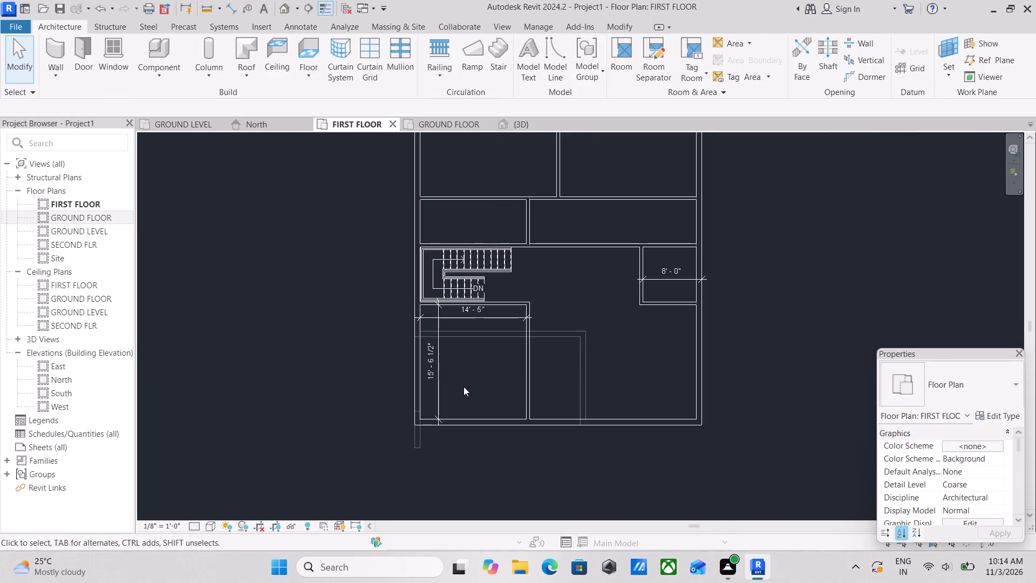
pyautogui.scroll(4, 516, 423)
pyautogui.scroll(-3, 541, 408)
pyautogui.moveTo(541, 406); pyautogui.dragTo(544, 343, button='middle')
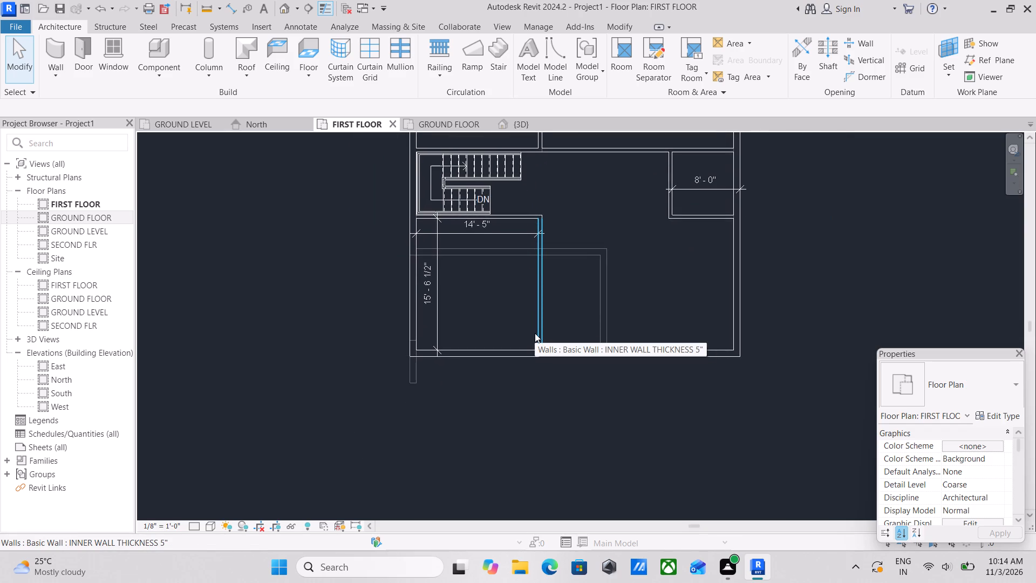
pyautogui.scroll(4, 534, 349)
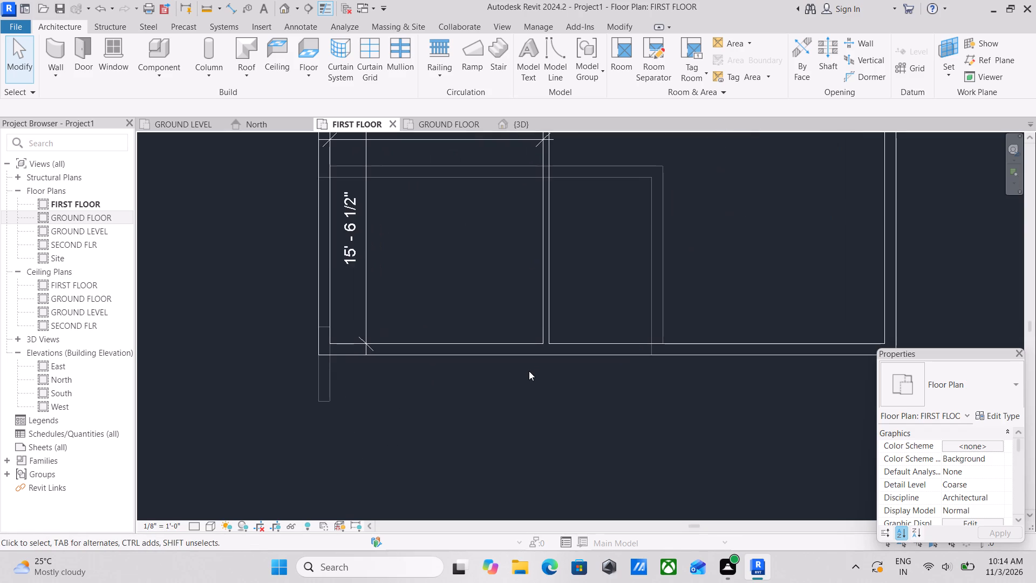
pyautogui.write('wa')
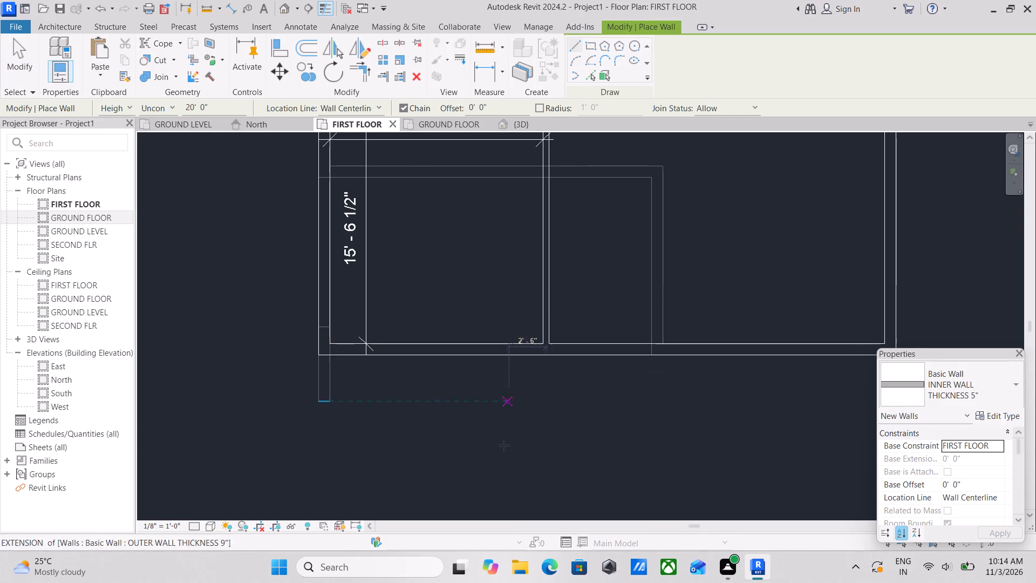
pyautogui.click(983, 389)
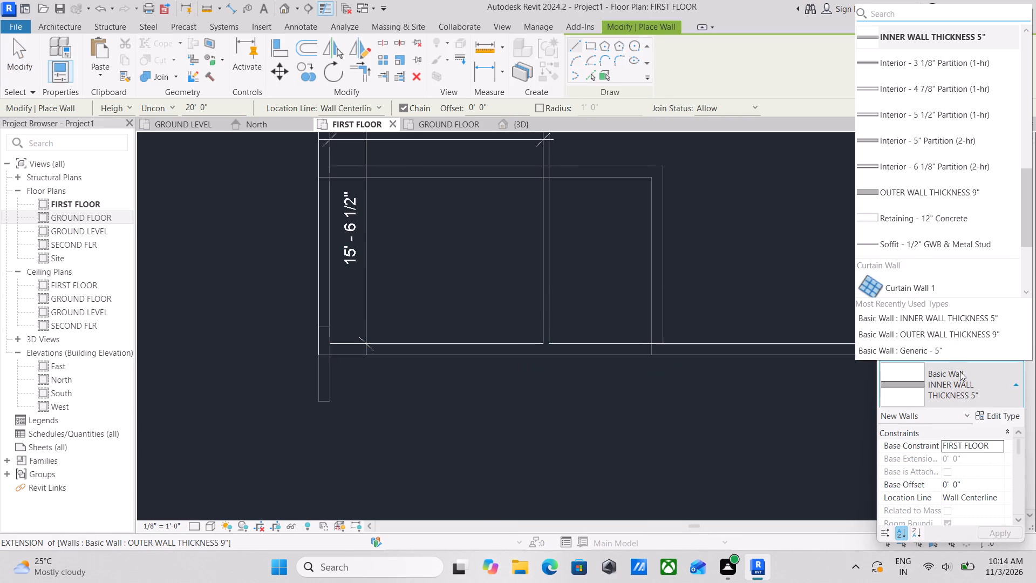
pyautogui.scroll(2, 948, 279)
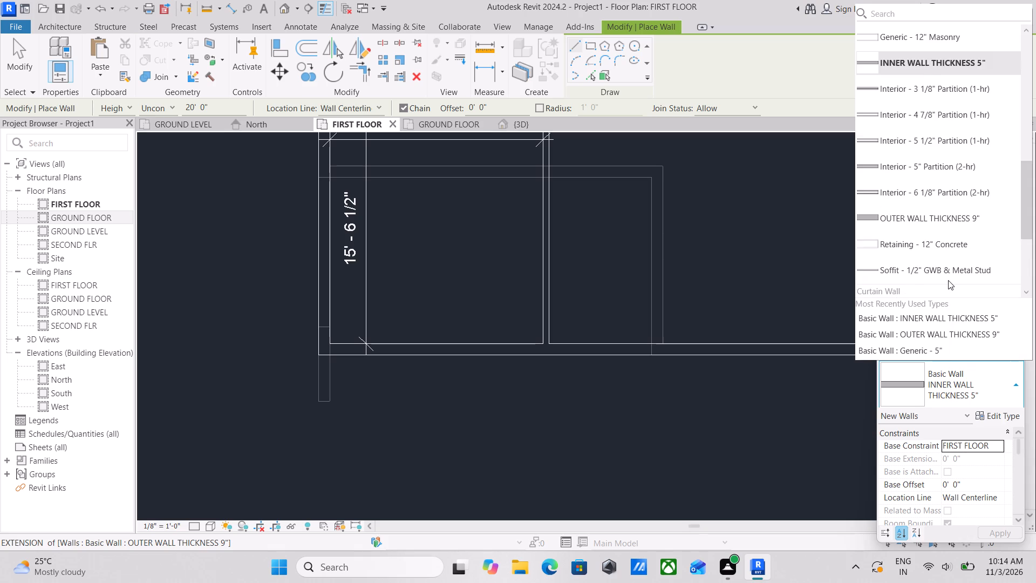
pyautogui.scroll(3, 948, 280)
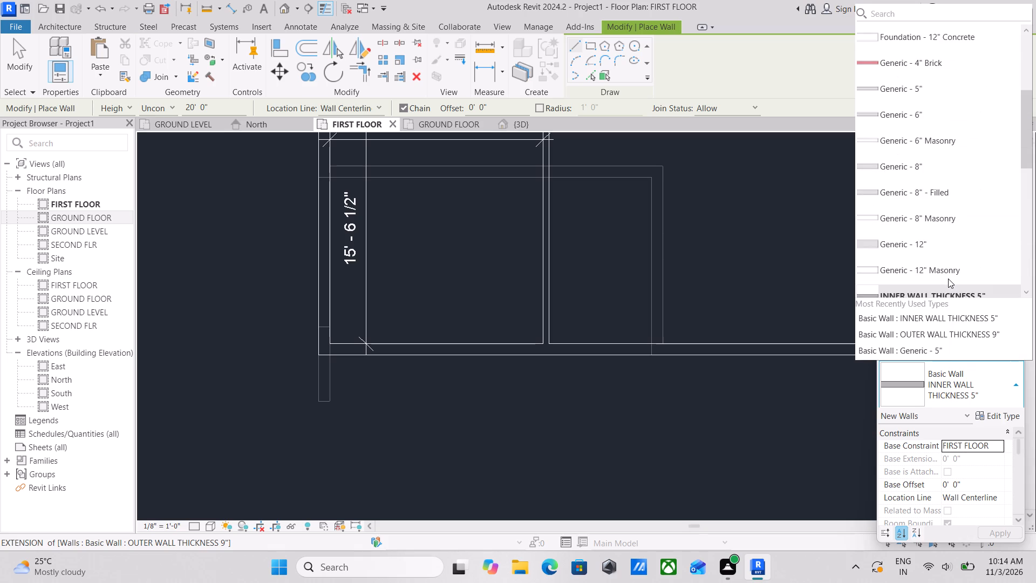
pyautogui.scroll(-1, 914, 145)
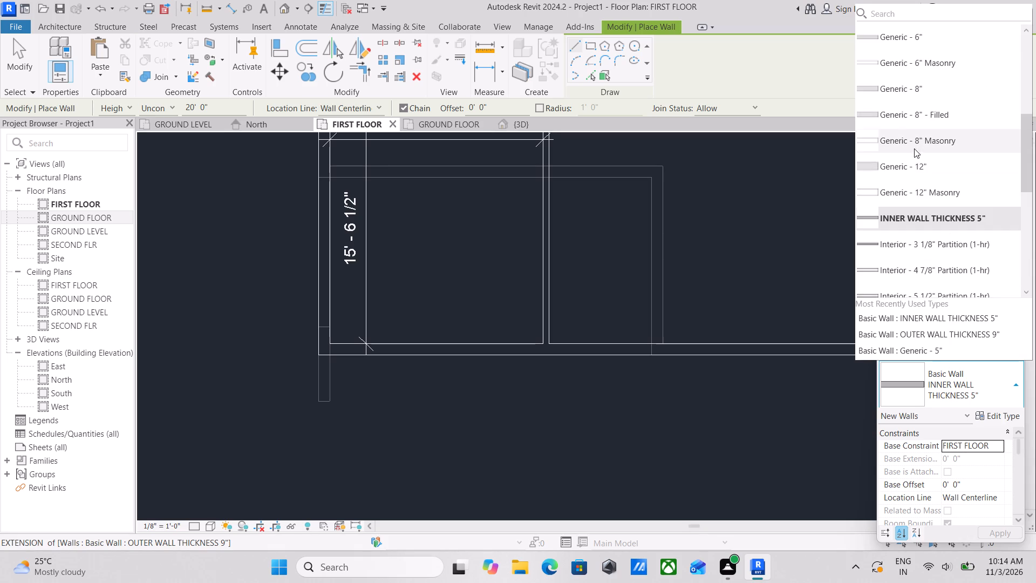
pyautogui.scroll(-1, 927, 230)
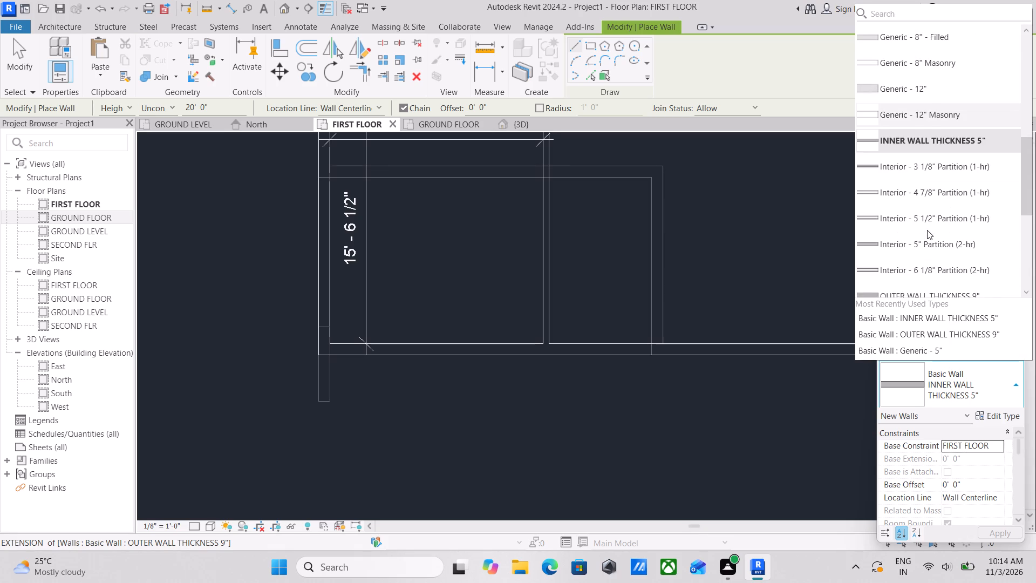
pyautogui.scroll(-2, 927, 230)
pyautogui.scroll(5, 927, 239)
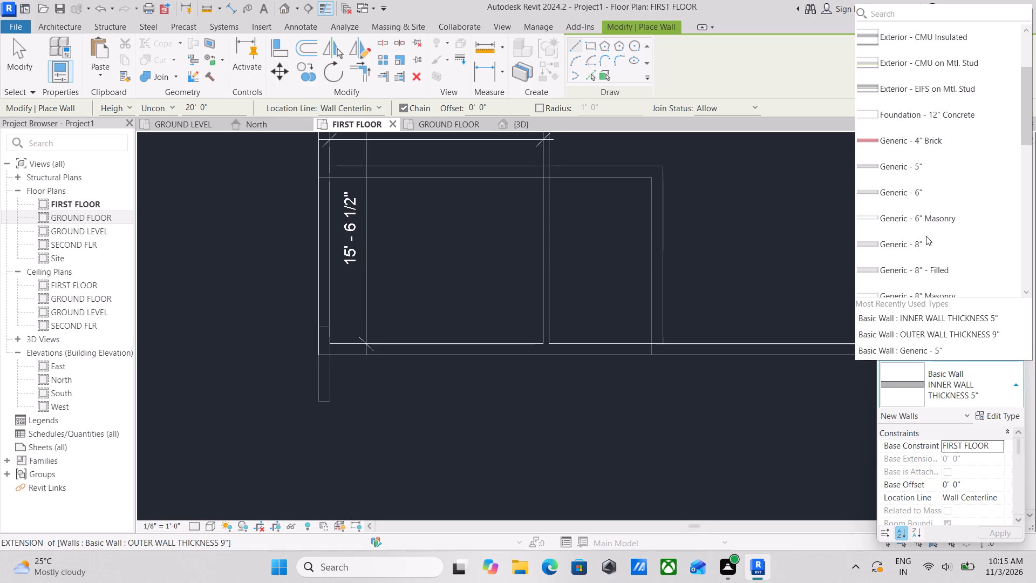
pyautogui.scroll(6, 926, 236)
pyautogui.scroll(-3, 925, 228)
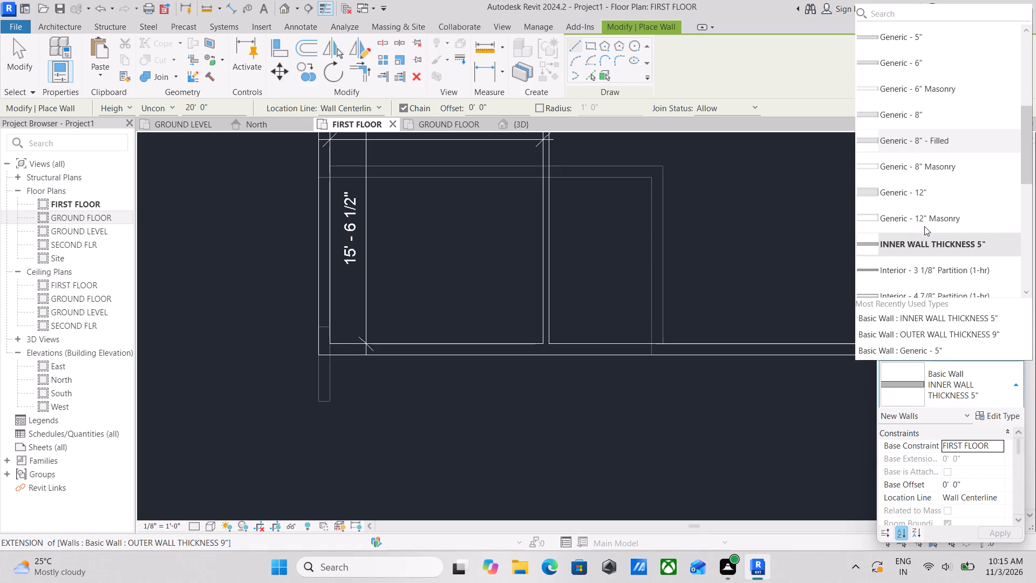
pyautogui.scroll(2, 924, 226)
pyautogui.scroll(-6, 924, 226)
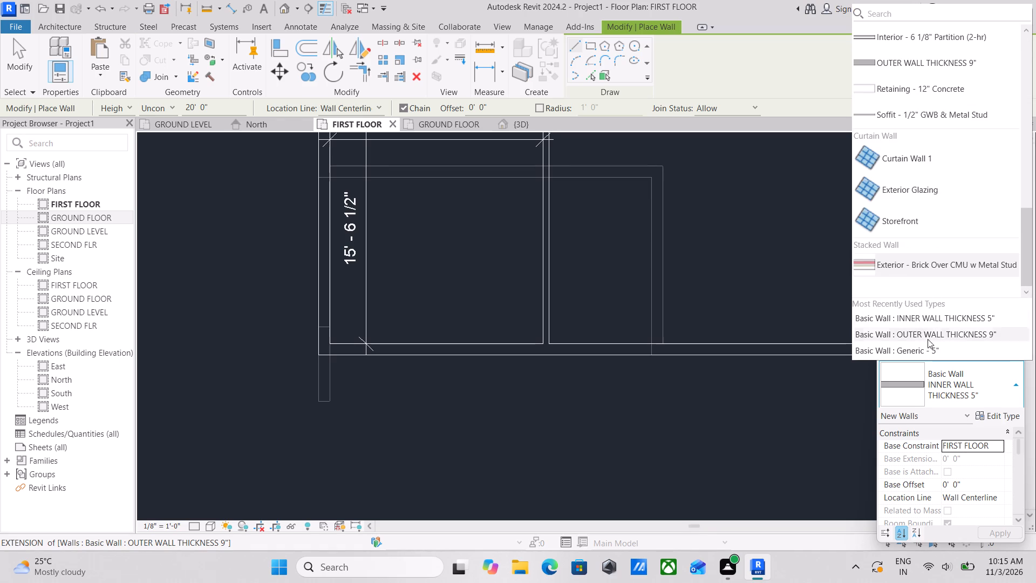
pyautogui.click(928, 332)
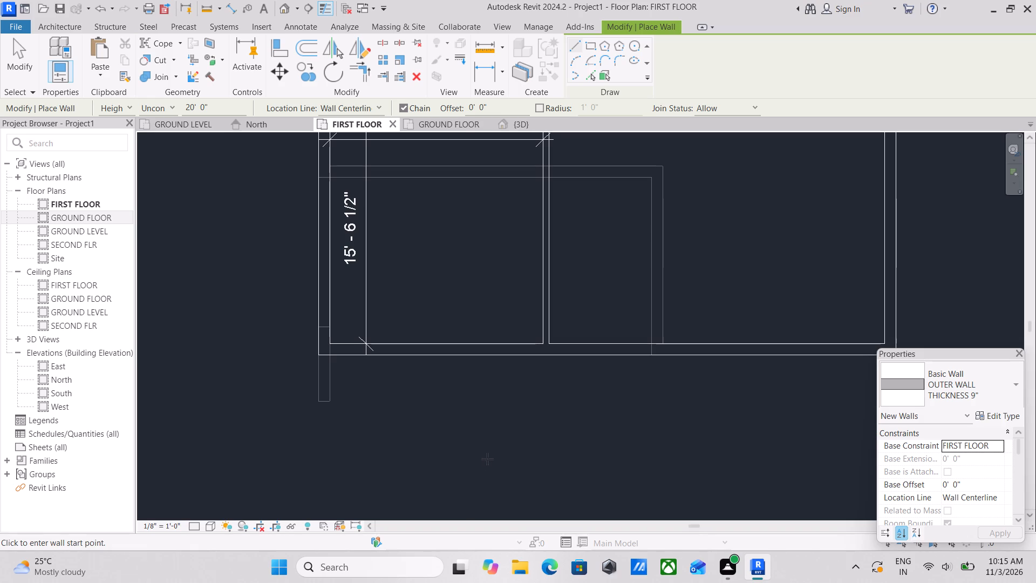
pyautogui.scroll(-2, 488, 459)
pyautogui.moveTo(482, 456); pyautogui.dragTo(462, 452, button='middle')
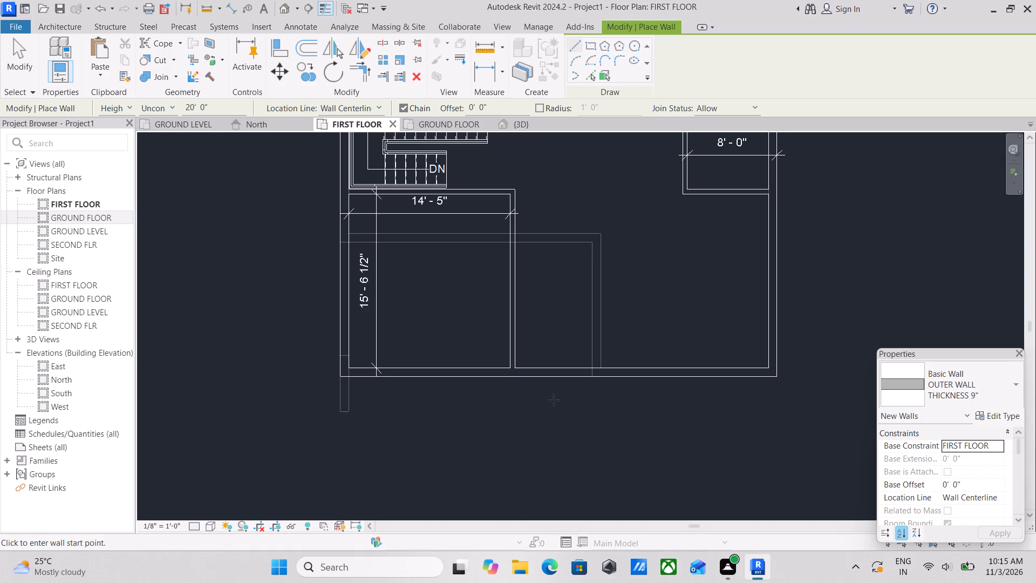
pyautogui.scroll(2, 561, 389)
pyautogui.scroll(-1, 584, 401)
pyautogui.moveTo(584, 401); pyautogui.dragTo(538, 410, button='middle')
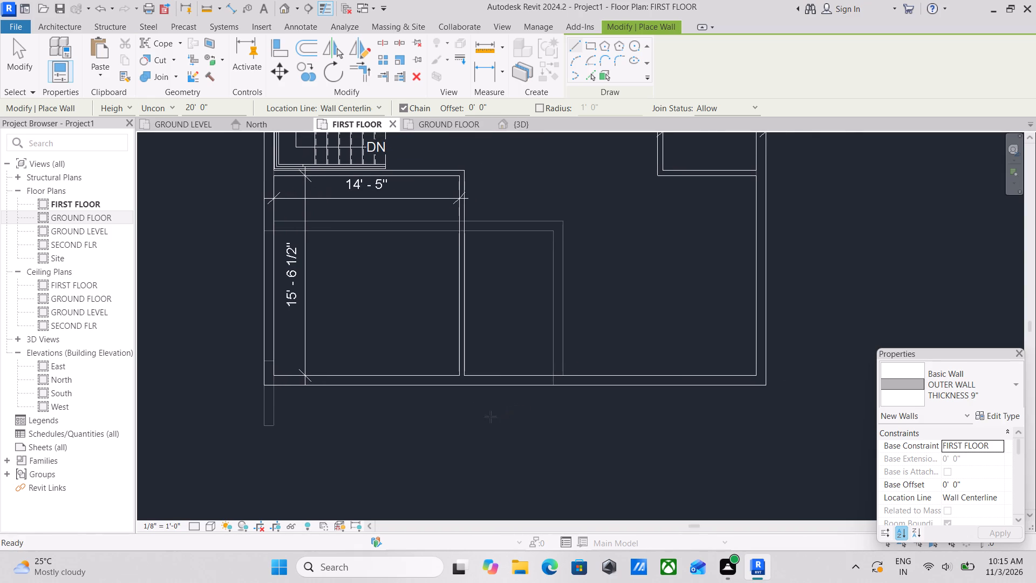
pyautogui.click(433, 386)
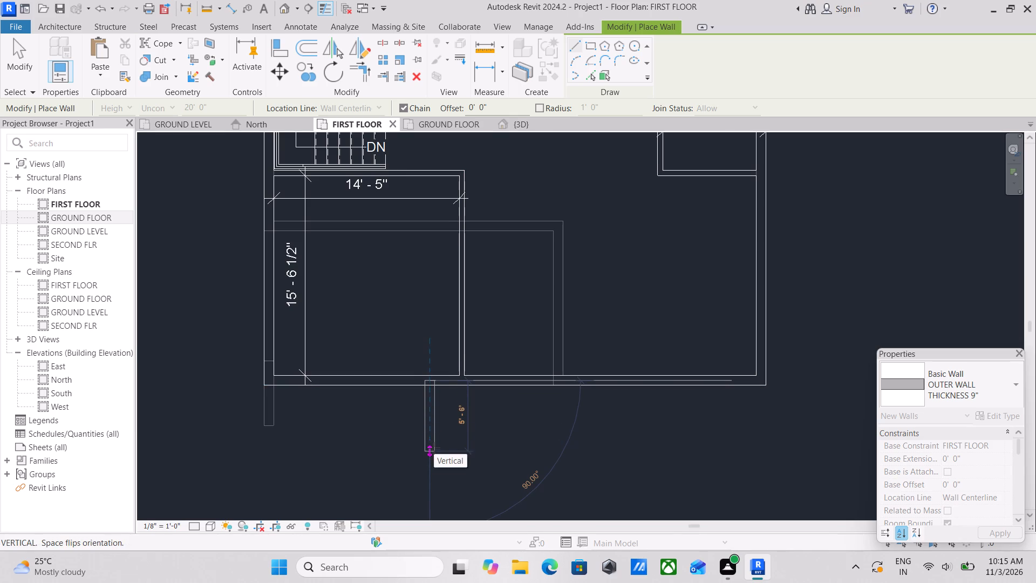
pyautogui.click(434, 448)
pyautogui.press('Escape')
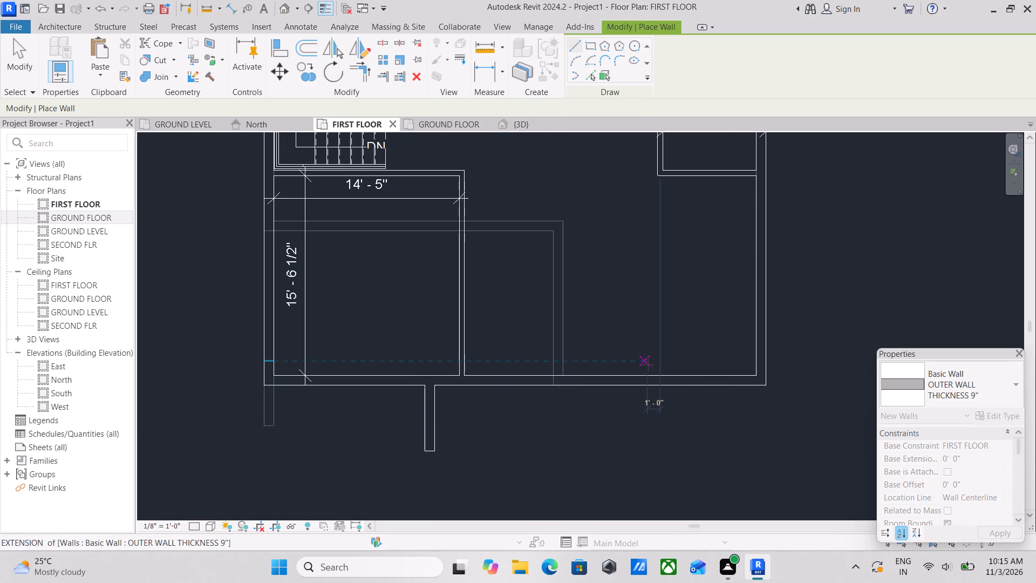
# Draw a second 9" outer wall southward from the south exterior wall, about 3' 10" west of the east exterior wall, ending level with the first.
pyautogui.click(710, 387)
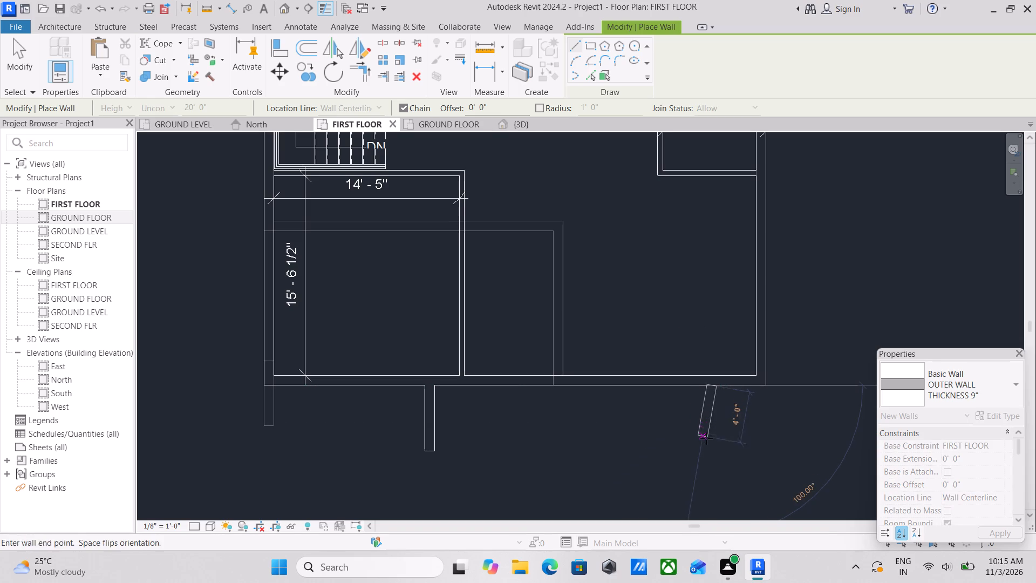
pyautogui.click(713, 455)
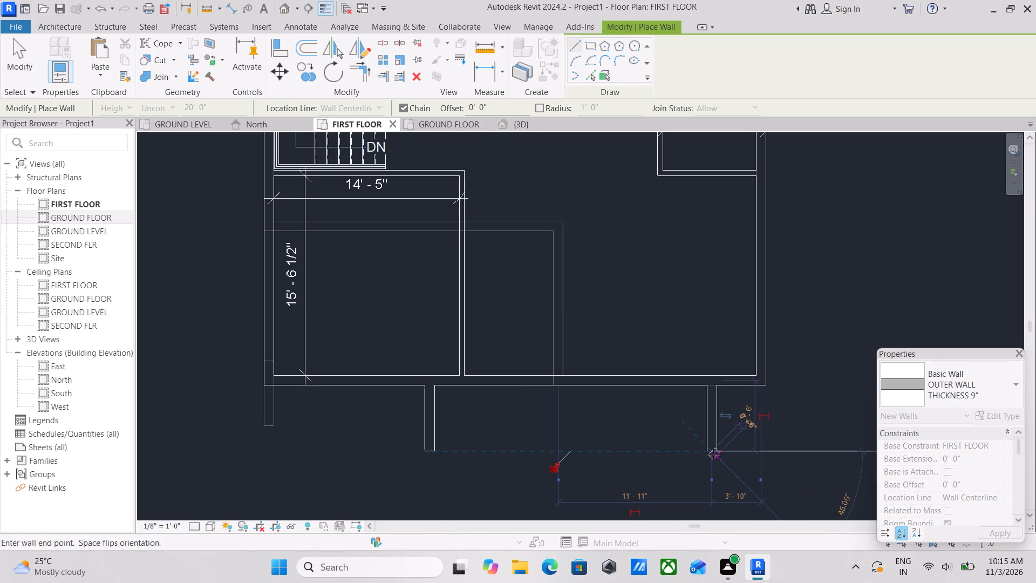
pyautogui.press('Escape')
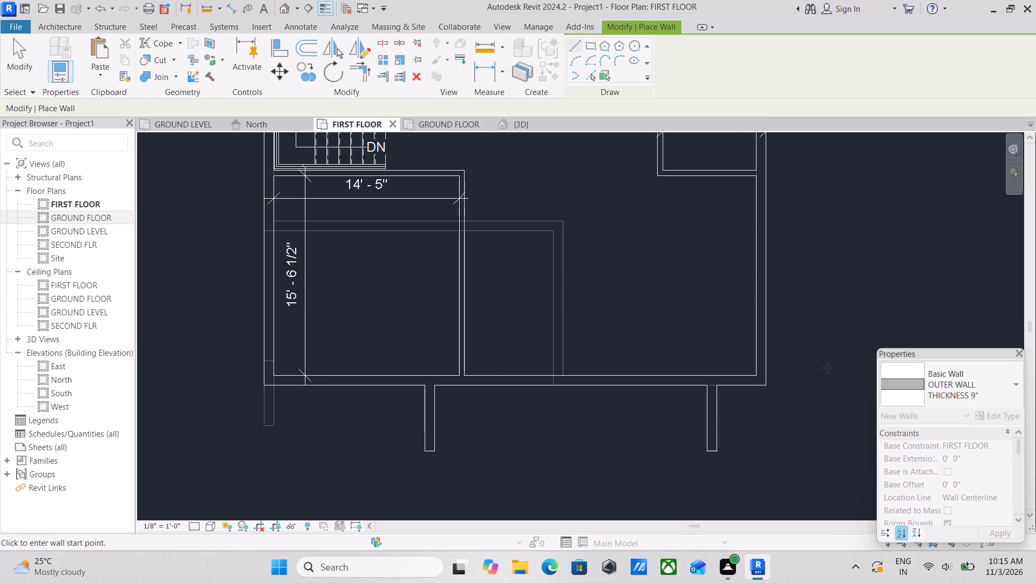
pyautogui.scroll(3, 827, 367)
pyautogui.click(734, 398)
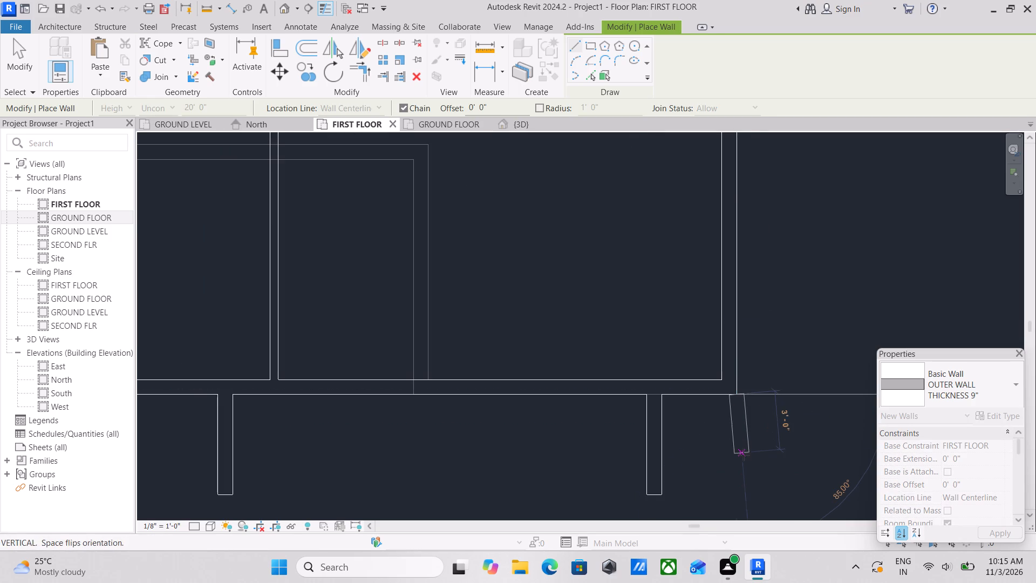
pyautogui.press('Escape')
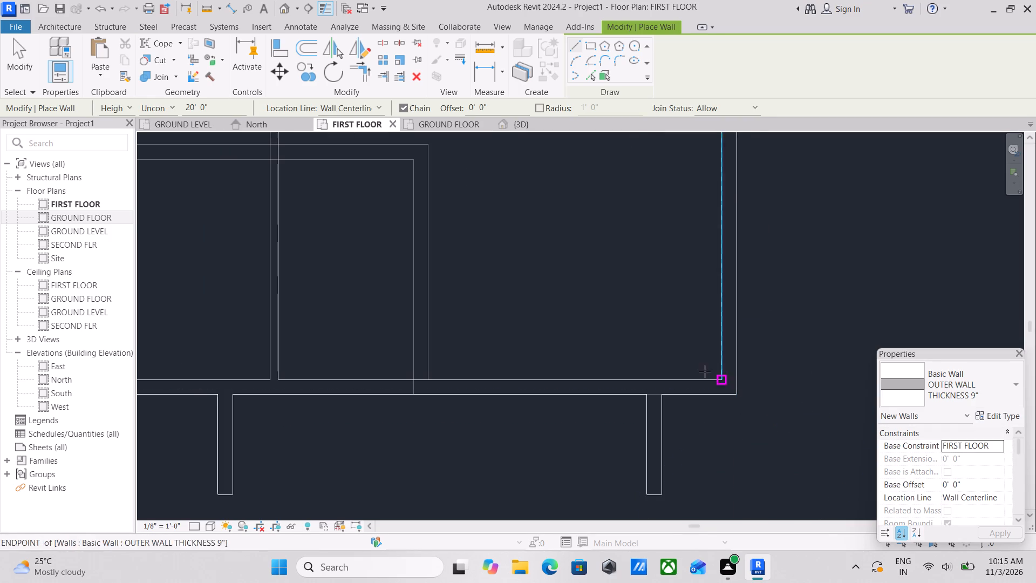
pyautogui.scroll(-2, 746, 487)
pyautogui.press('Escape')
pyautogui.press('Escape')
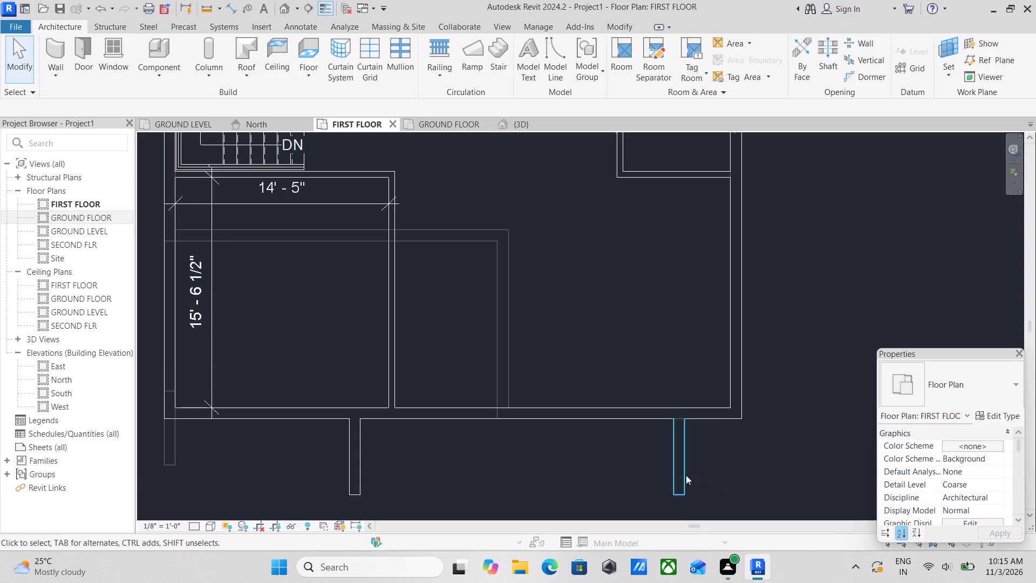
# Set the unconnected height of the eastern projecting wall south of the building to 10'.
pyautogui.click(686, 473)
pyautogui.scroll(-3, 999, 492)
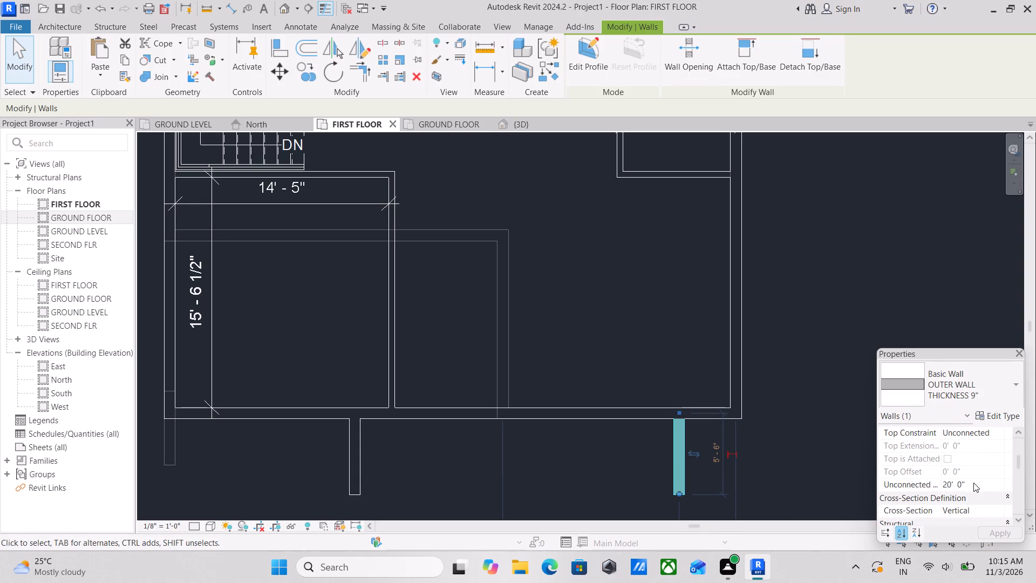
pyautogui.click(971, 485)
pyautogui.moveTo(970, 485); pyautogui.dragTo(934, 480)
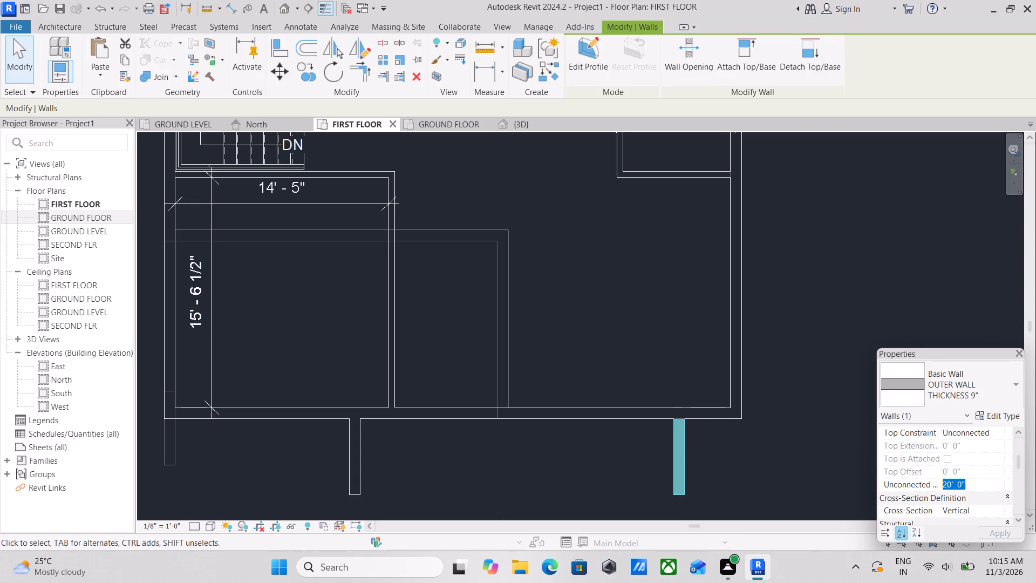
pyautogui.moveTo(934, 480); pyautogui.dragTo(881, 479)
pyautogui.write("10'")
pyautogui.press('Return')
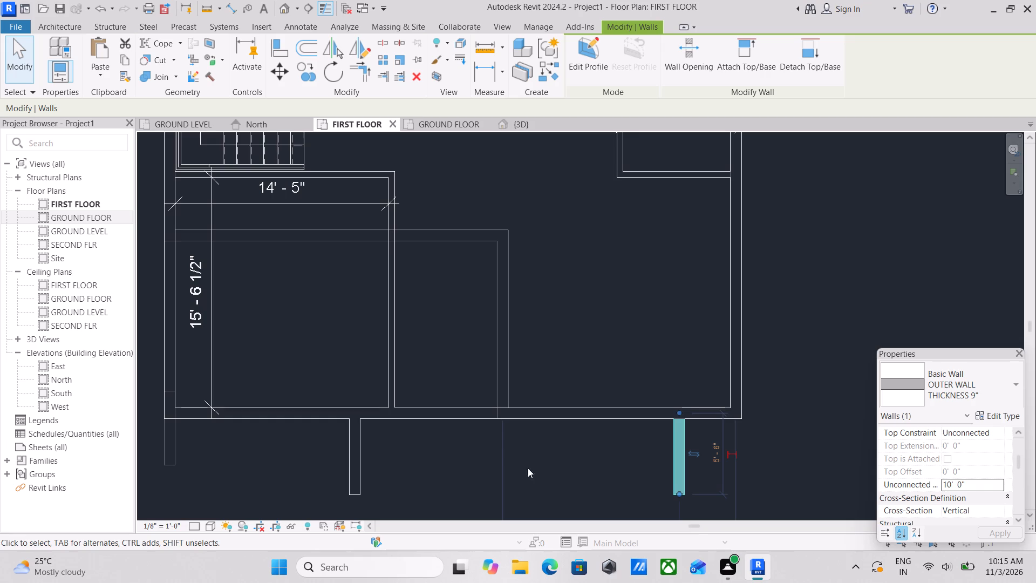
# Set the unconnected height of the western projecting wall south of the building to 10'.
pyautogui.click(357, 458)
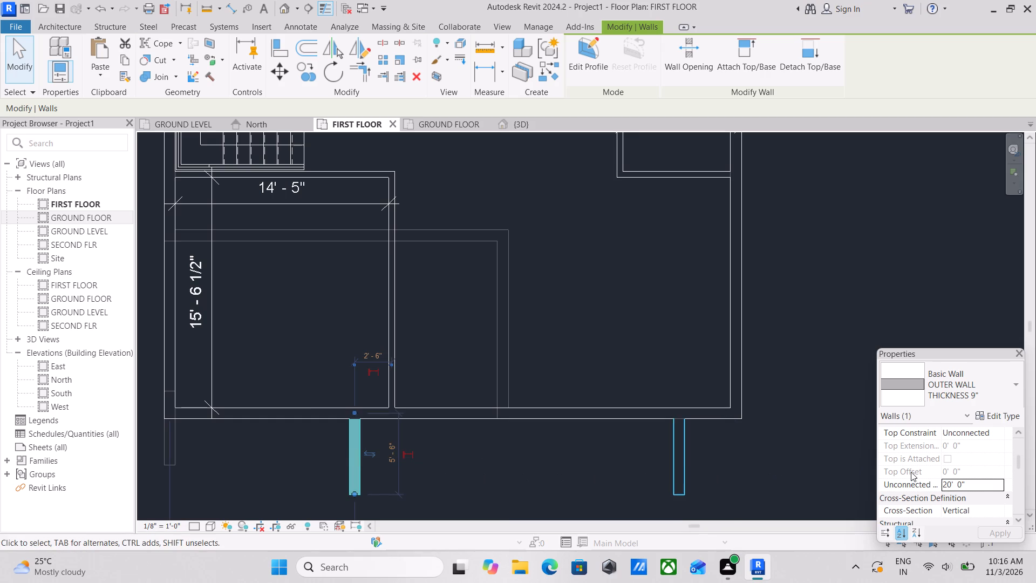
pyautogui.click(973, 487)
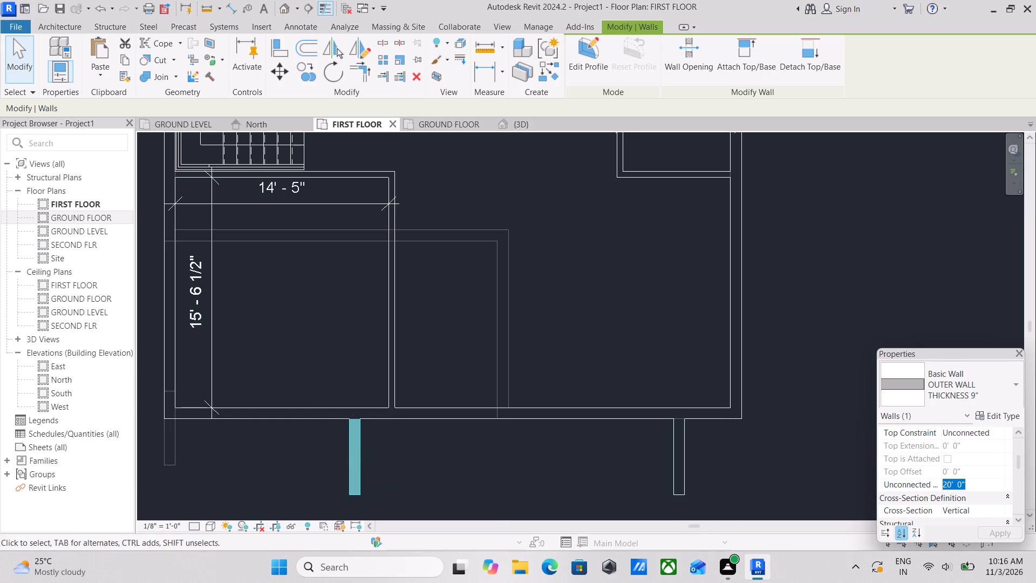
pyautogui.press('1')
pyautogui.press('0')
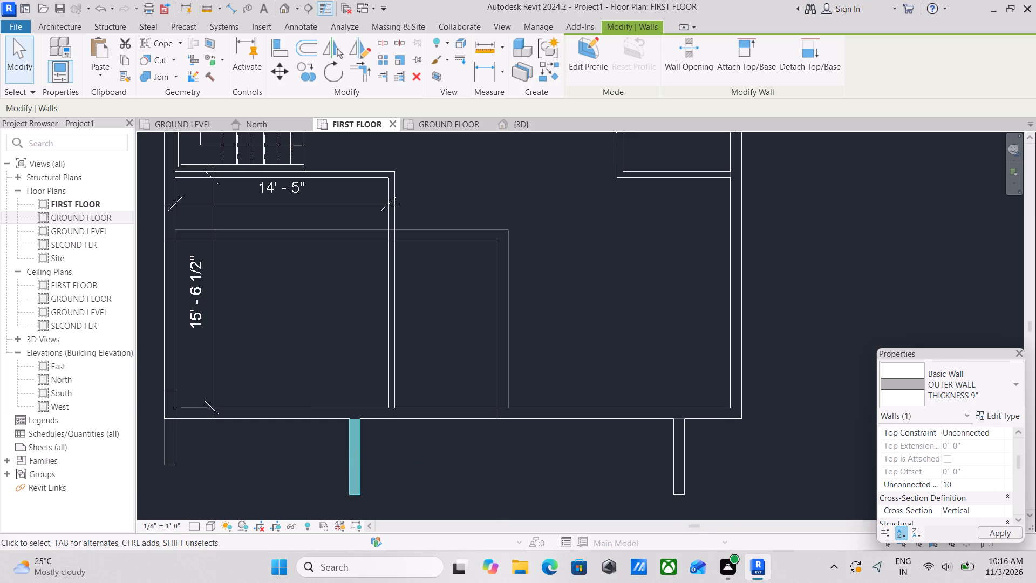
pyautogui.press("'")
pyautogui.press('Return')
pyautogui.press('Escape')
# Draw an OUTER WALL THICKNESS 9" wall about 21' 11" long, joining the south ends of the two projecting walls.
pyautogui.scroll(-3, 711, 448)
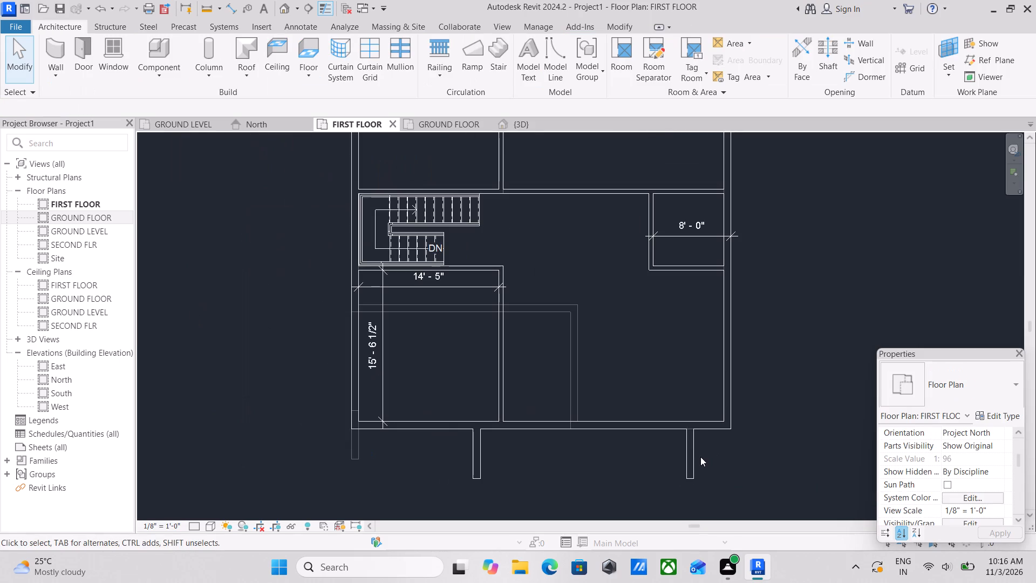
pyautogui.scroll(1, 480, 464)
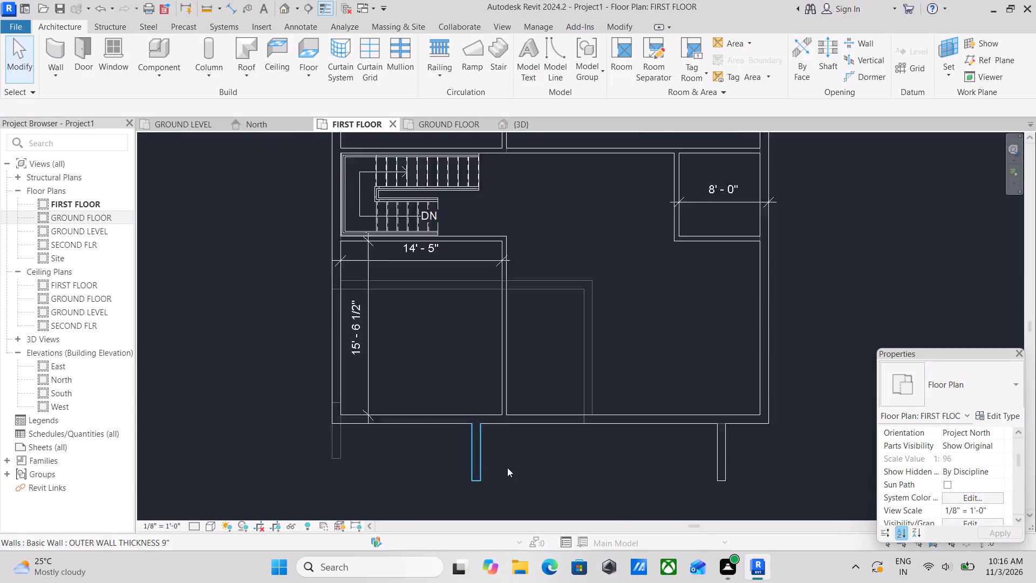
pyautogui.scroll(1, 507, 467)
pyautogui.scroll(-1, 534, 479)
pyautogui.moveTo(531, 478); pyautogui.dragTo(534, 464, button='middle')
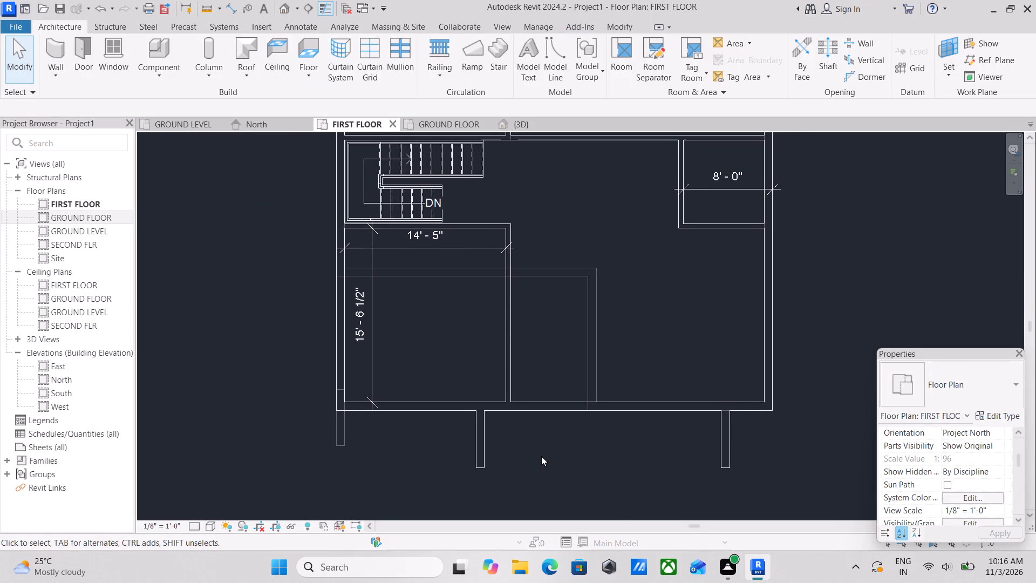
pyautogui.moveTo(541, 456); pyautogui.dragTo(490, 455, button='middle')
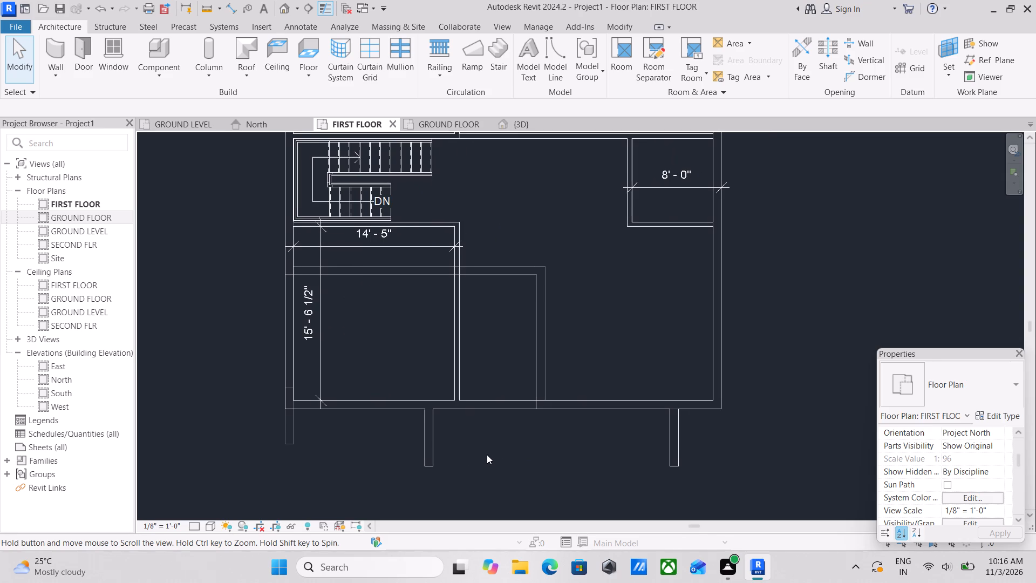
pyautogui.write('wa')
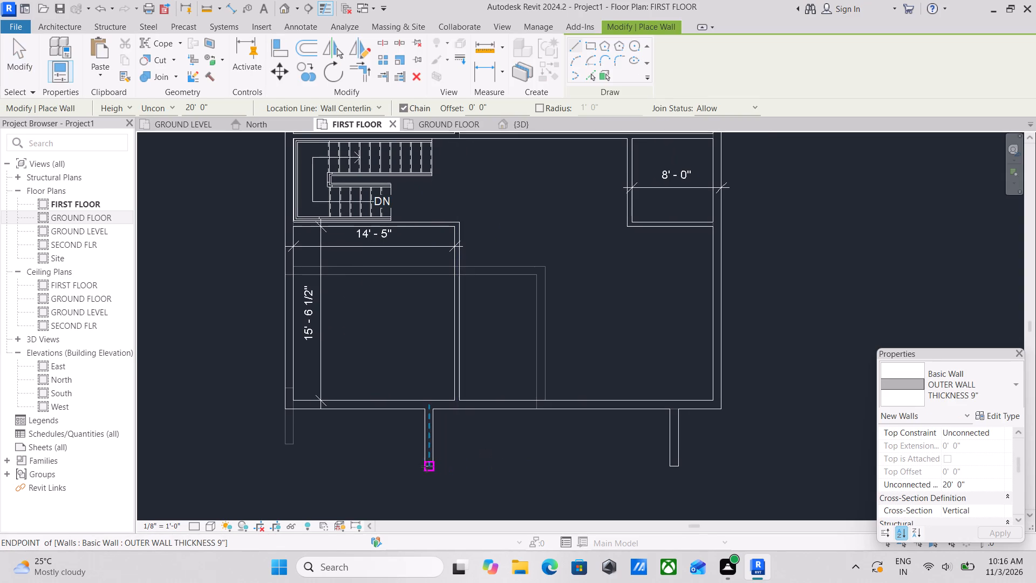
pyautogui.click(428, 466)
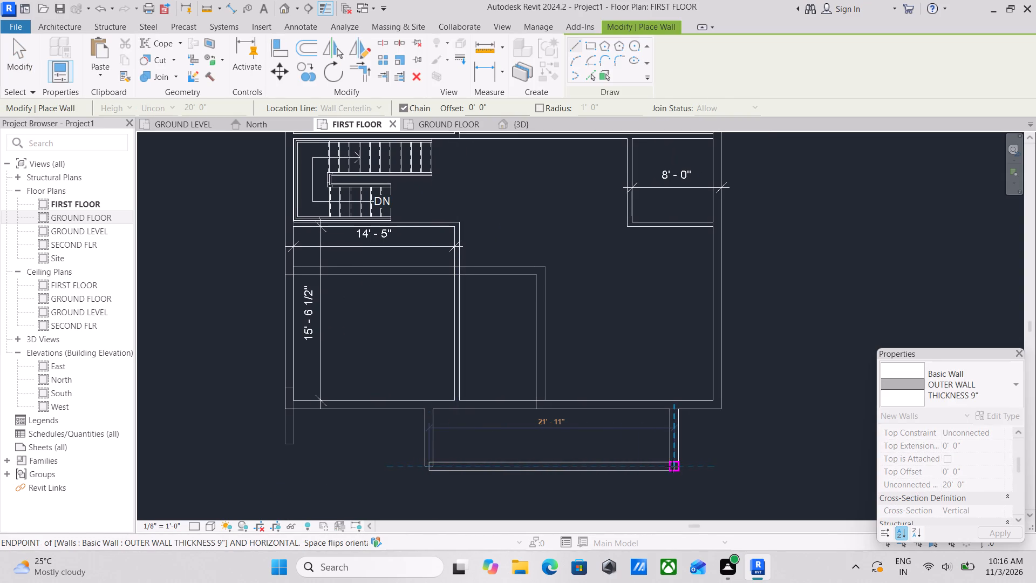
pyautogui.click(670, 466)
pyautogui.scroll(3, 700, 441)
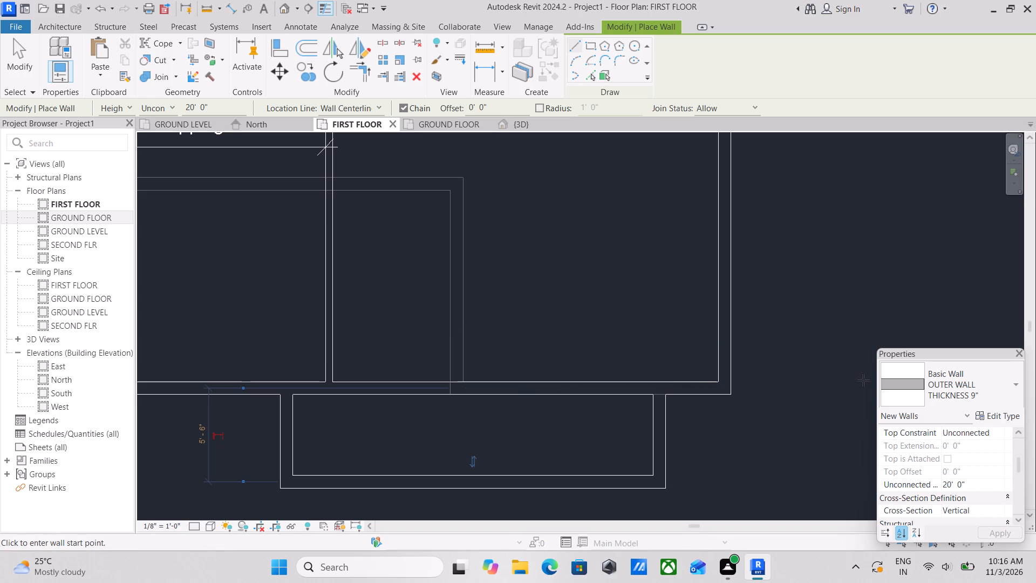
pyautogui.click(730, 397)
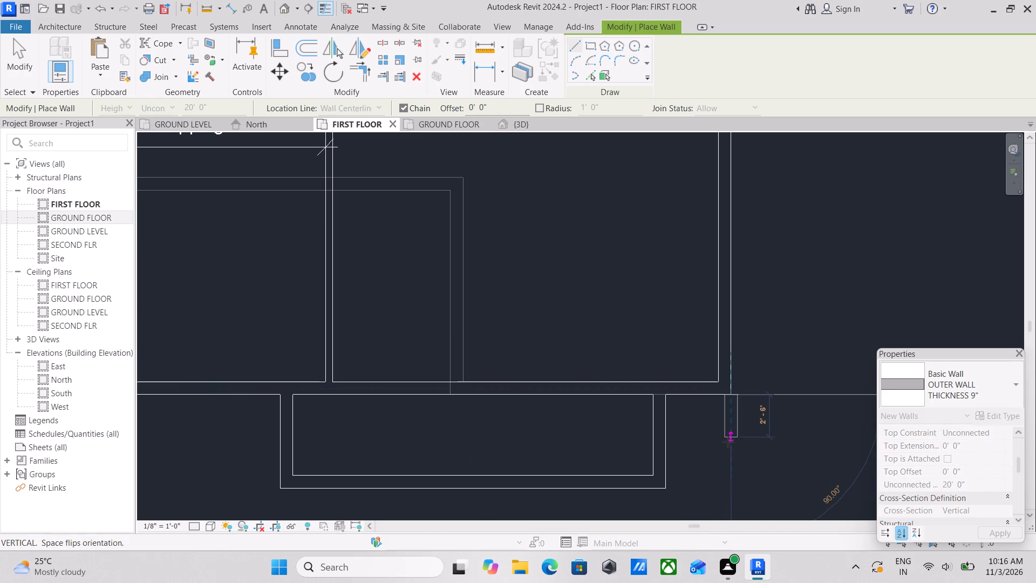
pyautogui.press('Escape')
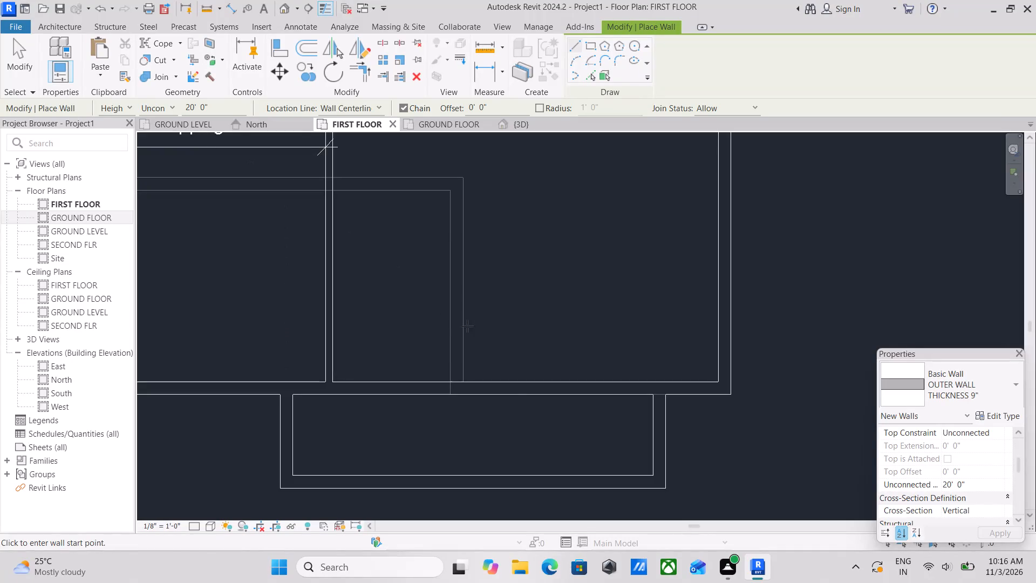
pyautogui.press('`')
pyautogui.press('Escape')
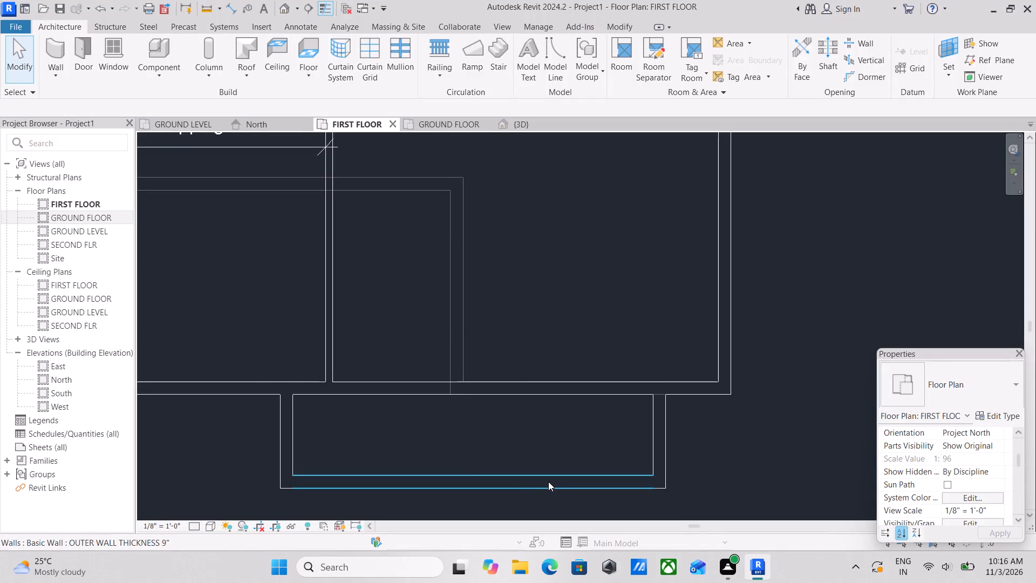
# Set the unconnected height of the new east-west wall closing the south projection to 10'.
pyautogui.click(548, 482)
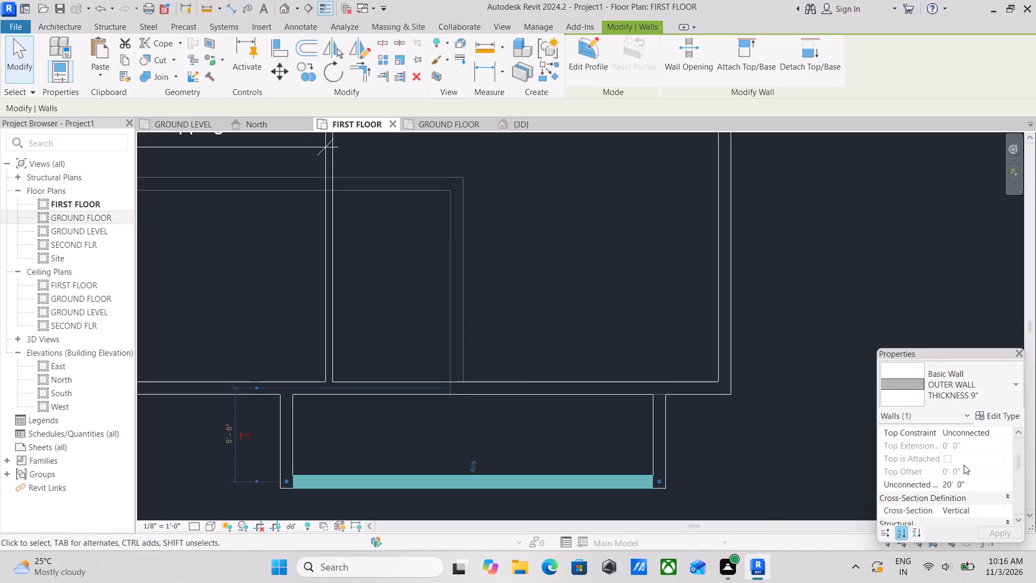
pyautogui.click(976, 486)
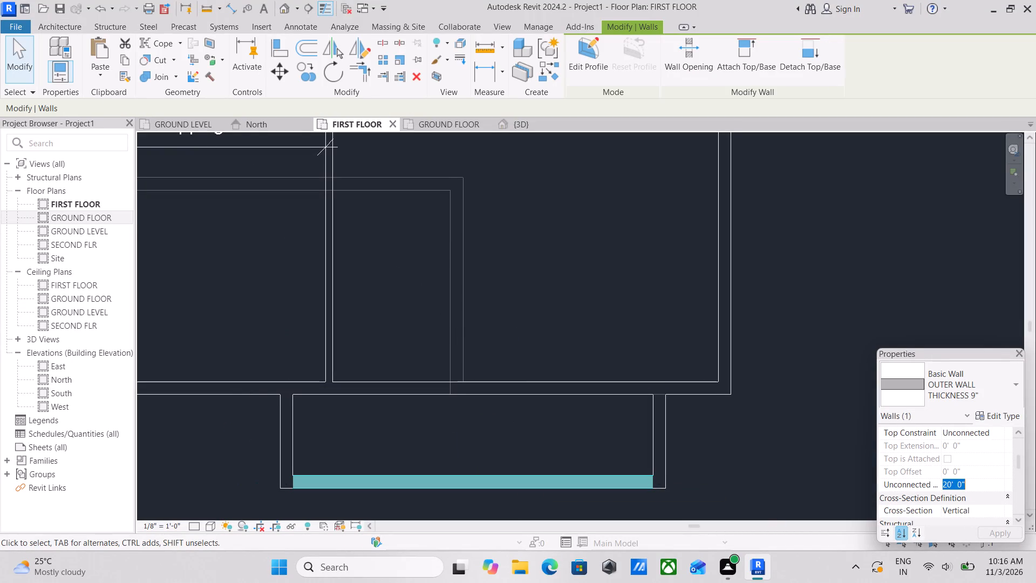
pyautogui.write("10'")
pyautogui.press('Return')
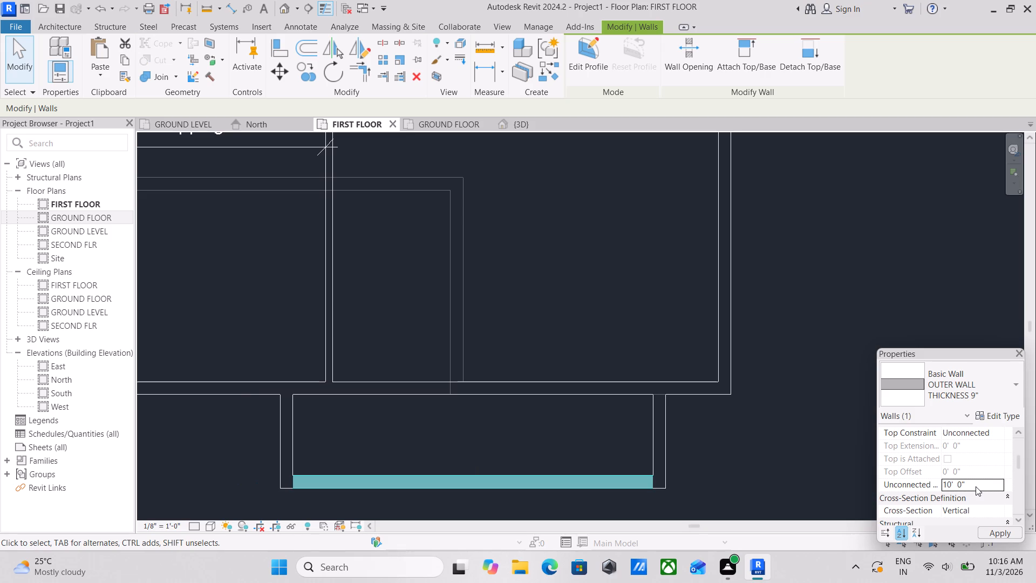
pyautogui.press('Escape')
pyautogui.press('Escape')
# Check the heights of the neighbouring south walls and set the south exterior wall's western segment to an unconnected height of 10'.
pyautogui.scroll(-2, 658, 426)
pyautogui.click(658, 425)
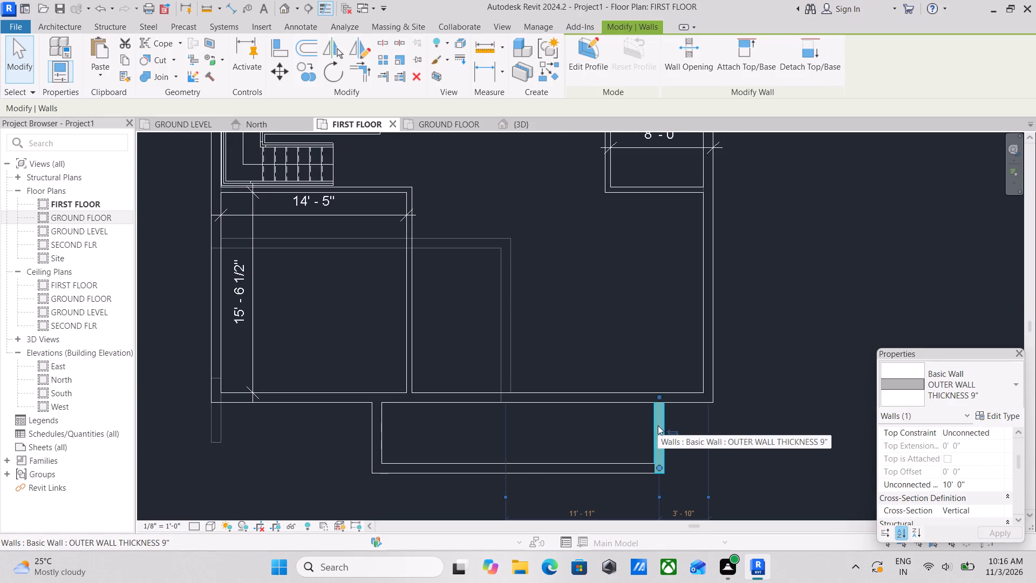
pyautogui.click(557, 402)
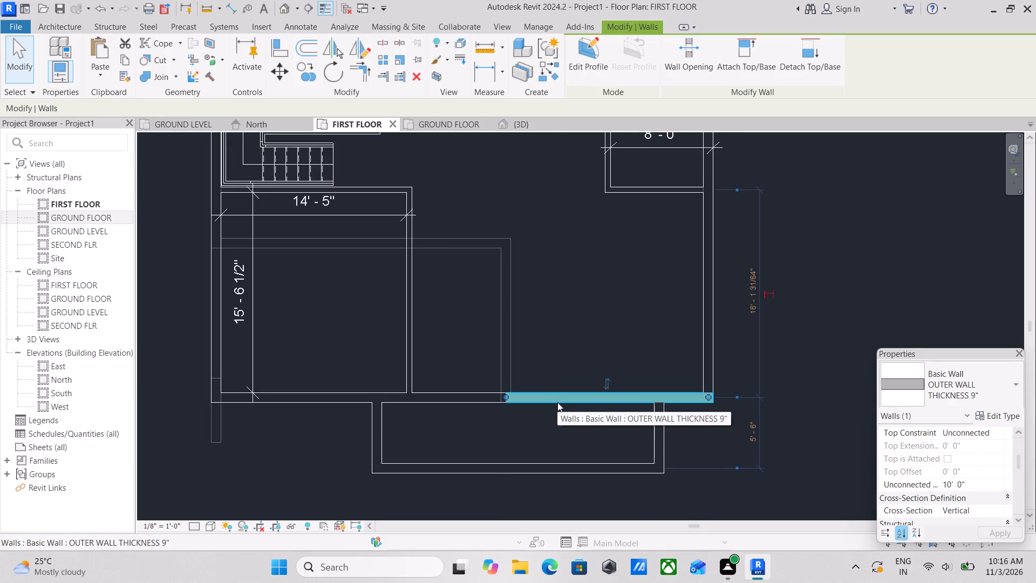
pyautogui.click(442, 391)
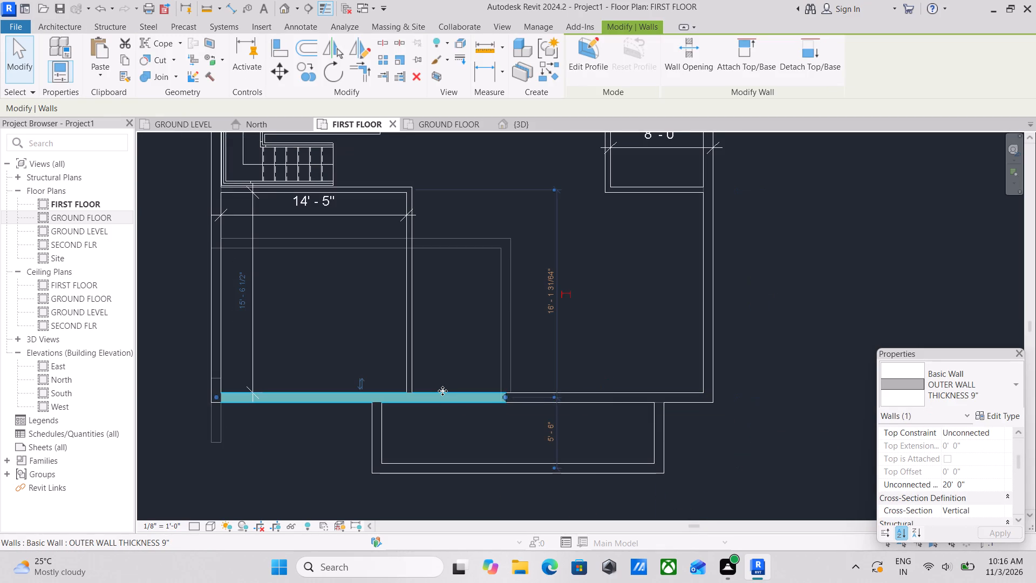
pyautogui.click(983, 484)
pyautogui.press('1')
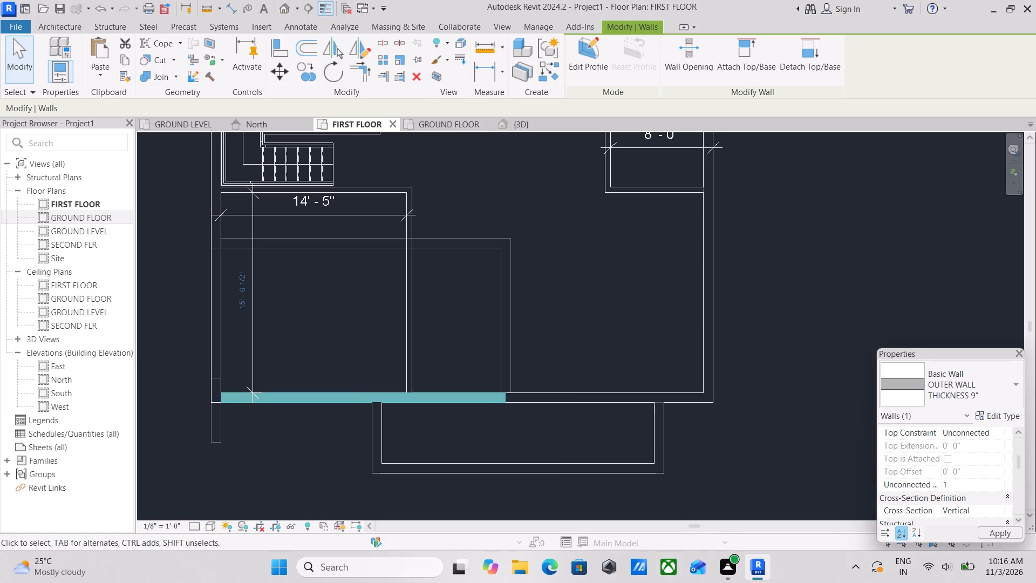
pyautogui.write("0'")
pyautogui.press('Return')
# Check the east and west exterior walls' heights and set the west wall's southern segment beside the southwest room to an unconnected height of 10'.
pyautogui.click(711, 311)
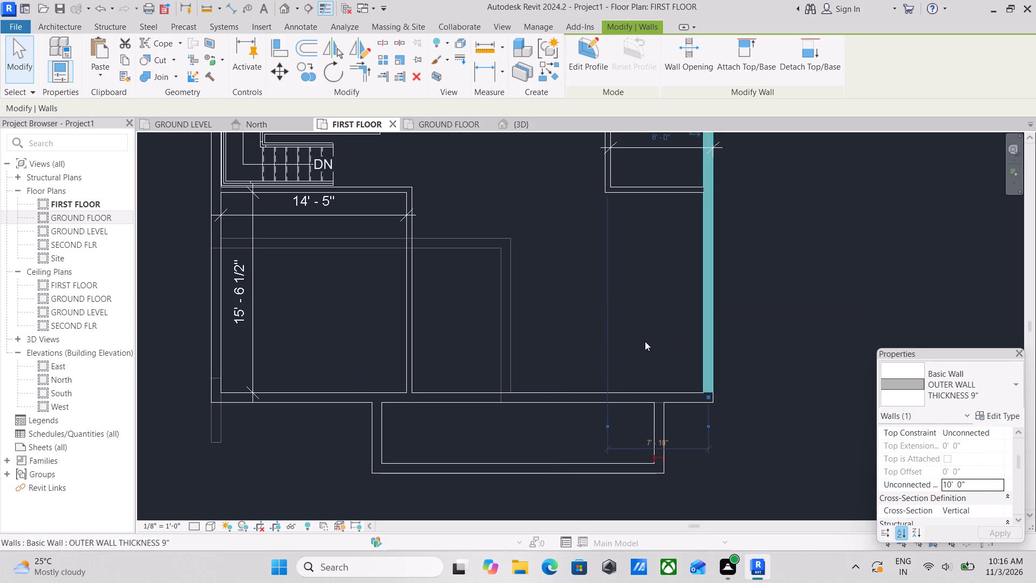
pyautogui.scroll(-2, 642, 340)
pyautogui.moveTo(639, 338); pyautogui.dragTo(666, 409, button='middle')
pyautogui.click(342, 348)
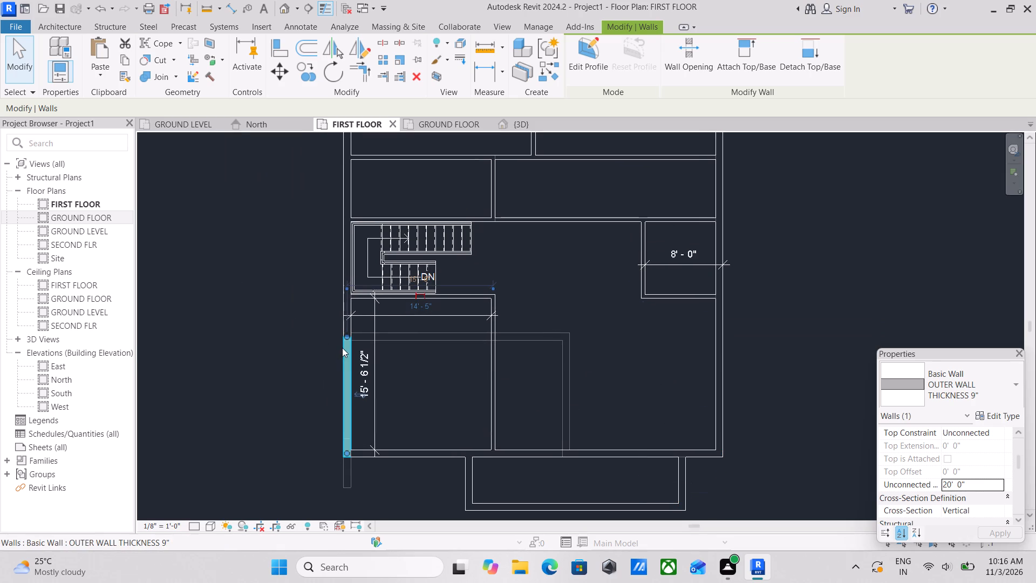
pyautogui.click(344, 246)
pyautogui.scroll(-1, 1035, 538)
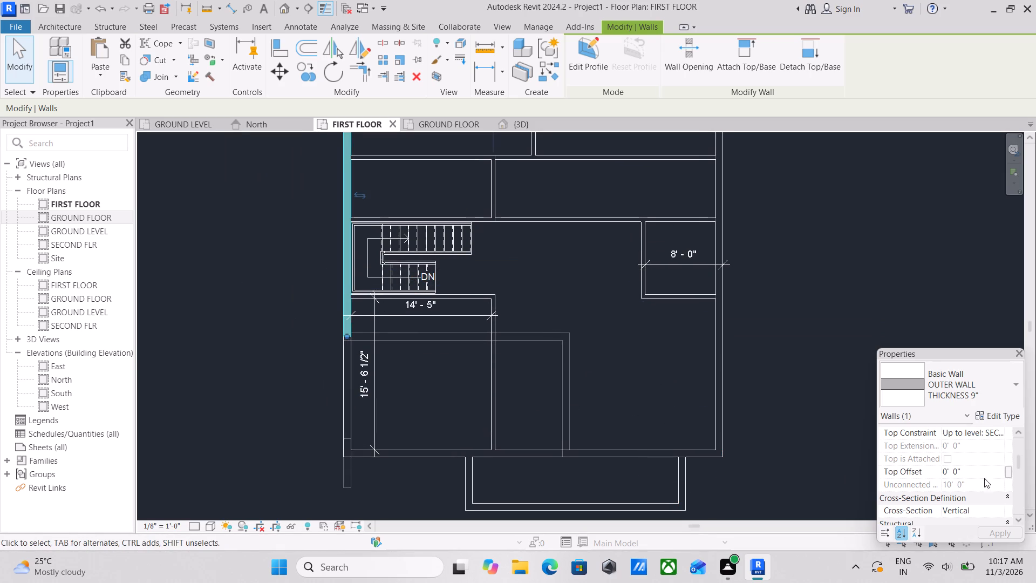
pyautogui.scroll(-3, 979, 476)
pyautogui.scroll(2, 974, 484)
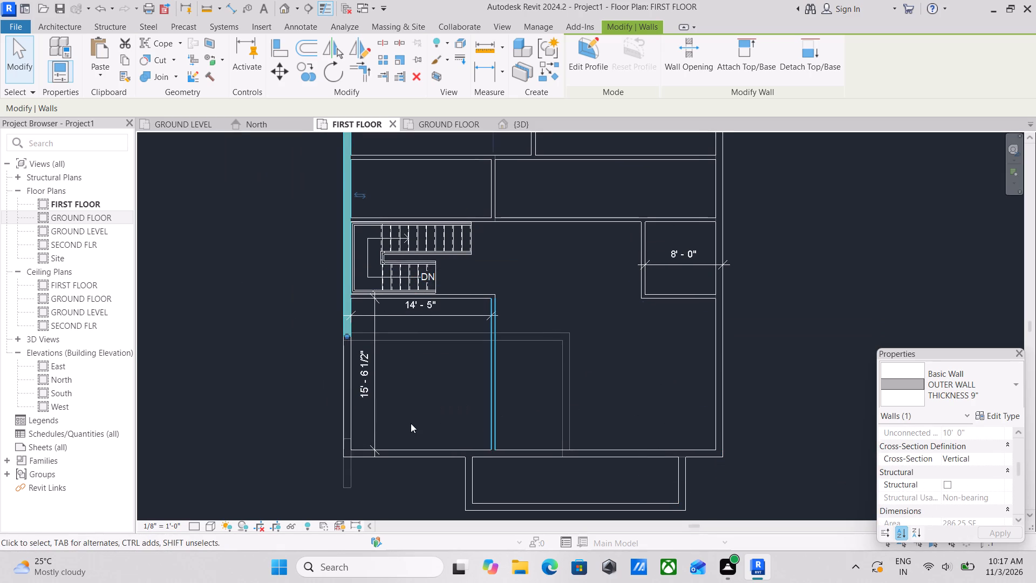
pyautogui.click(353, 432)
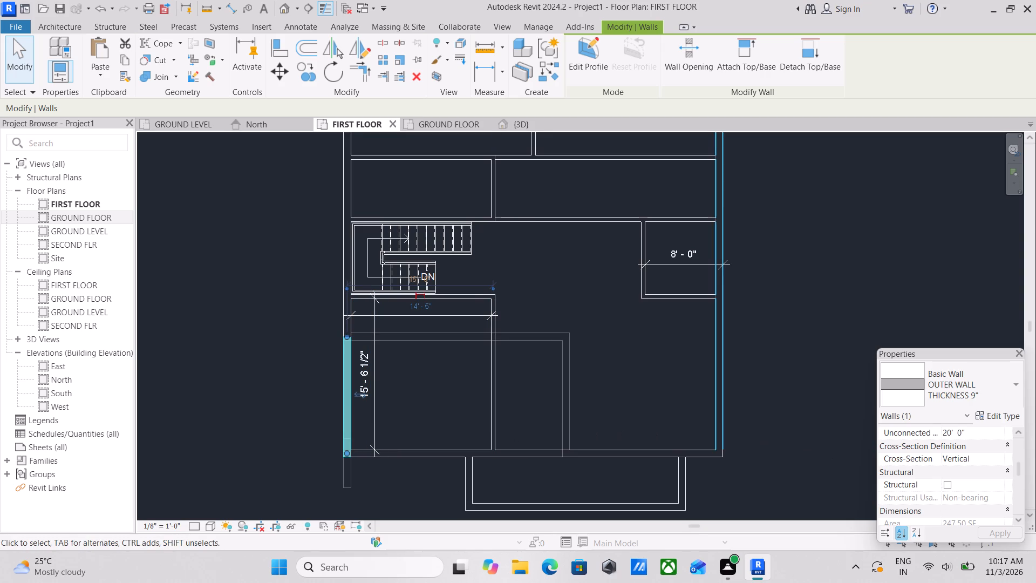
pyautogui.scroll(-1, 945, 506)
pyautogui.scroll(2, 962, 503)
pyautogui.click(969, 477)
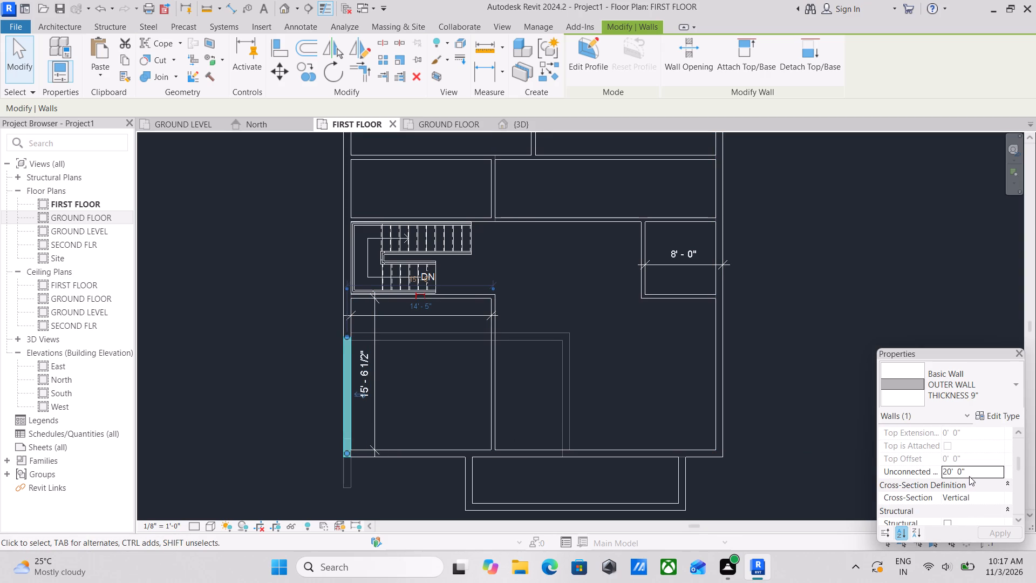
pyautogui.moveTo(987, 469); pyautogui.dragTo(861, 473)
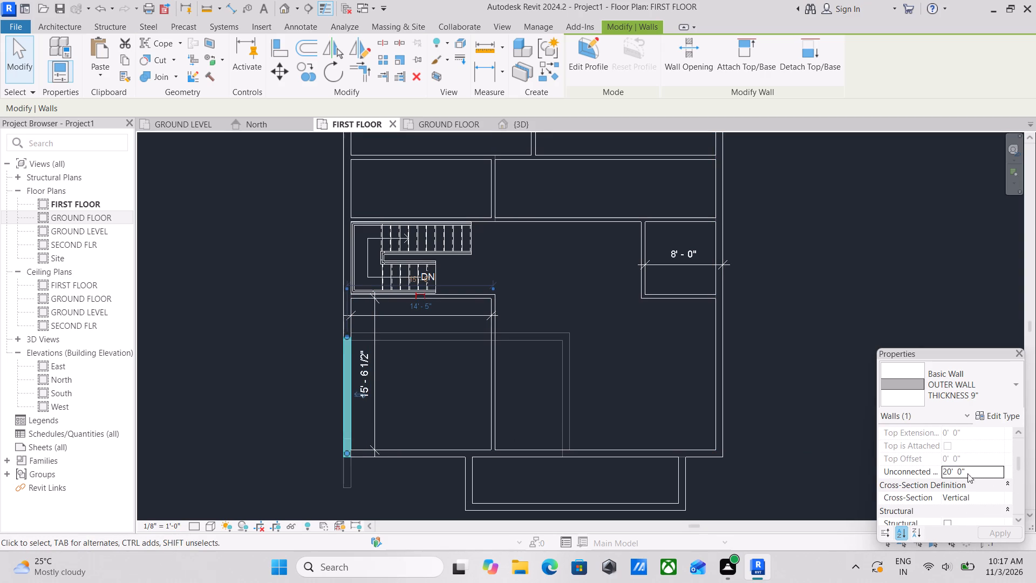
pyautogui.click(979, 466)
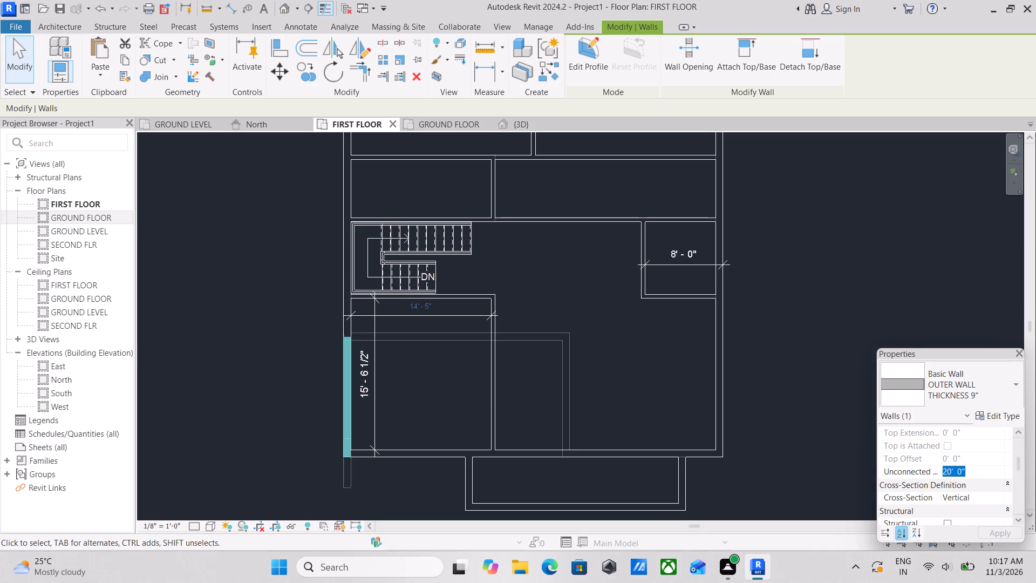
pyautogui.write("10'")
pyautogui.press('Return')
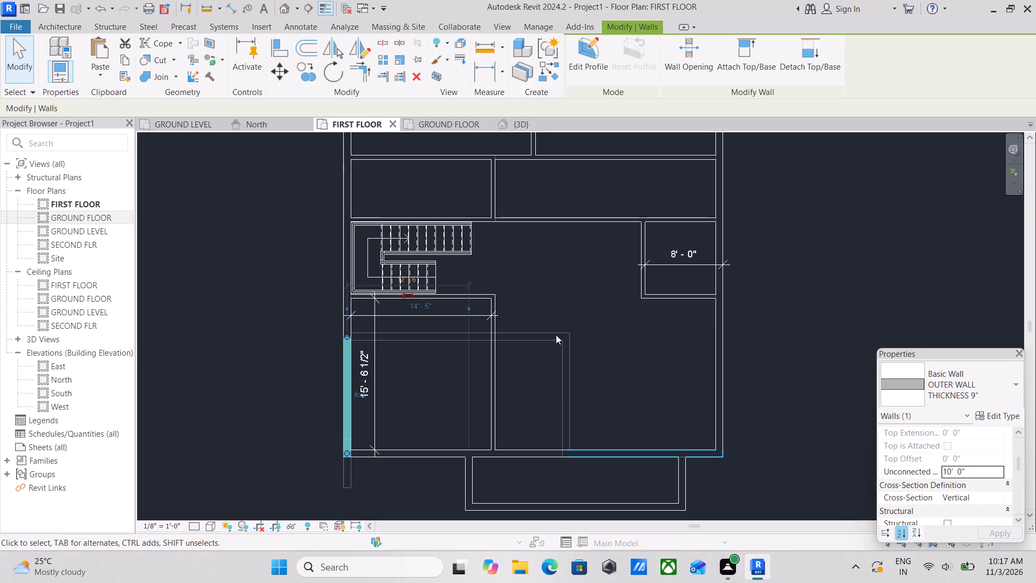
# Check the north-end walls' heights and set the north-south partition between the two northernmost rooms to an unconnected height of 10'.
pyautogui.press('Escape')
pyautogui.scroll(-4, 554, 310)
pyautogui.moveTo(553, 310); pyautogui.dragTo(512, 447, button='middle')
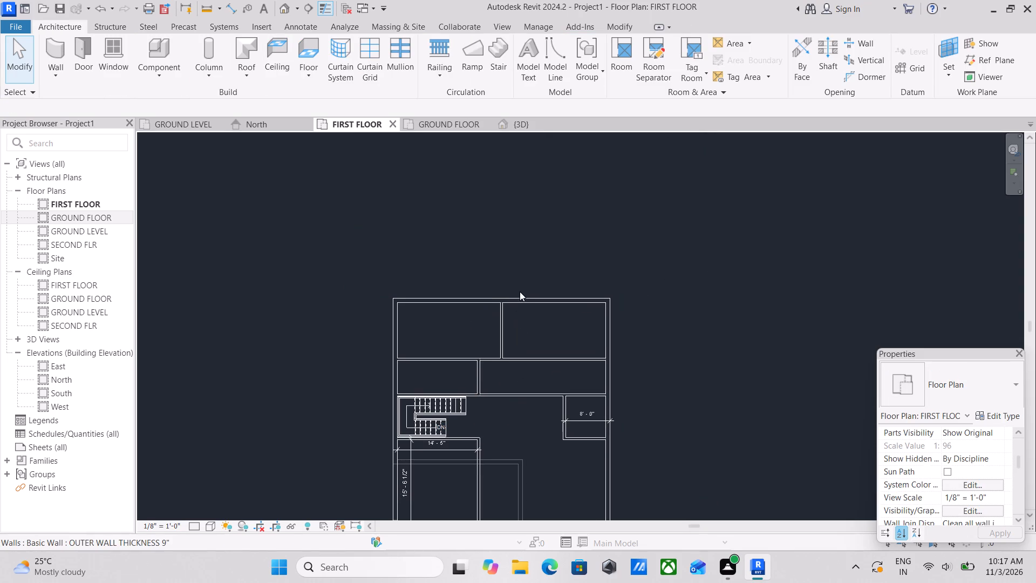
pyautogui.click(524, 303)
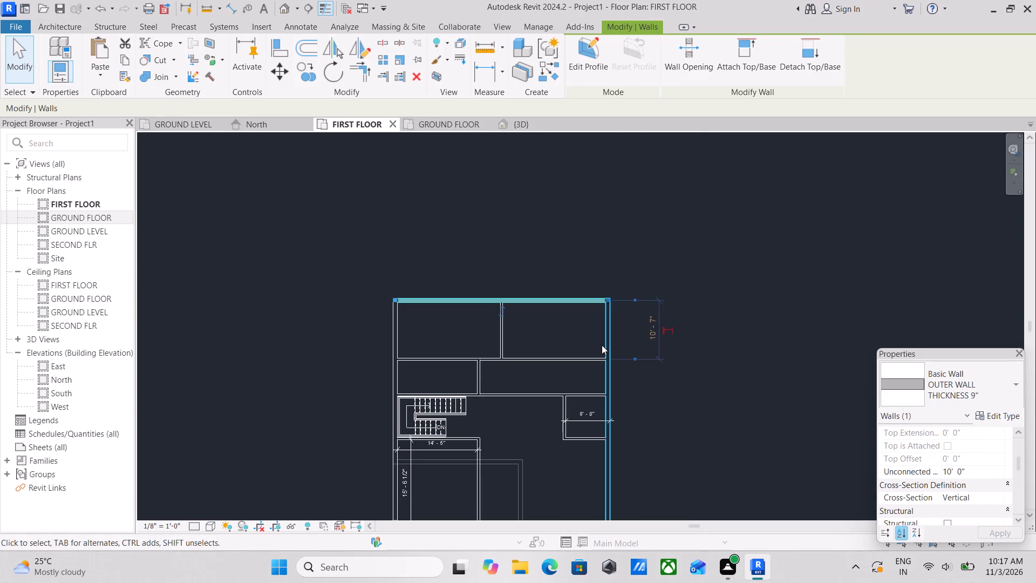
pyautogui.click(602, 345)
pyautogui.click(570, 358)
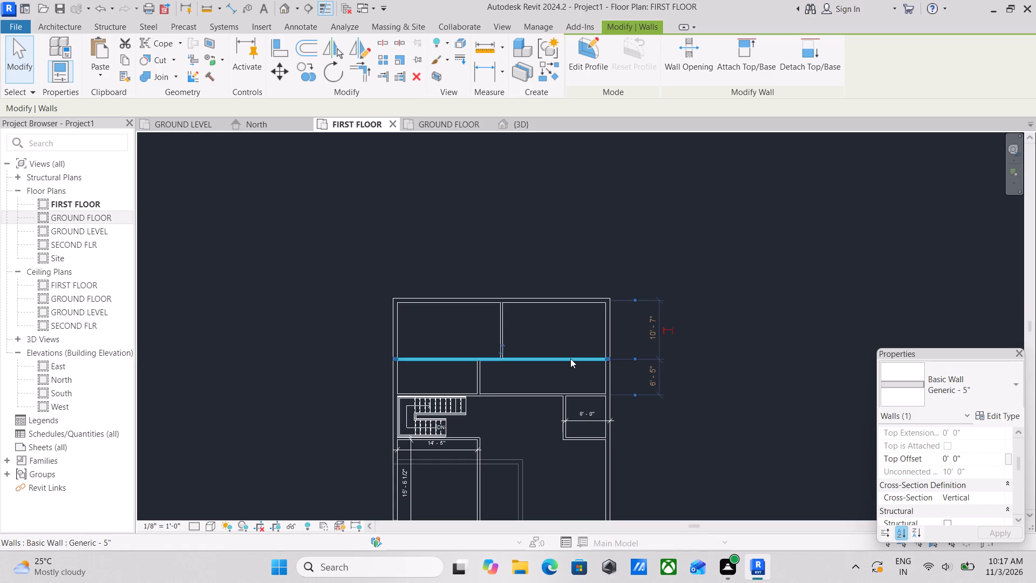
pyautogui.click(502, 323)
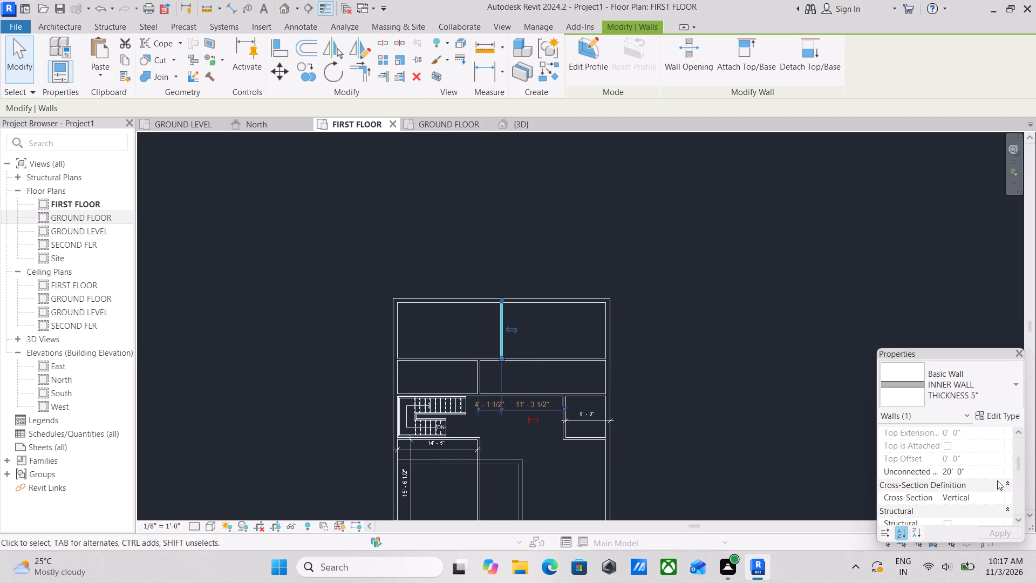
pyautogui.click(983, 470)
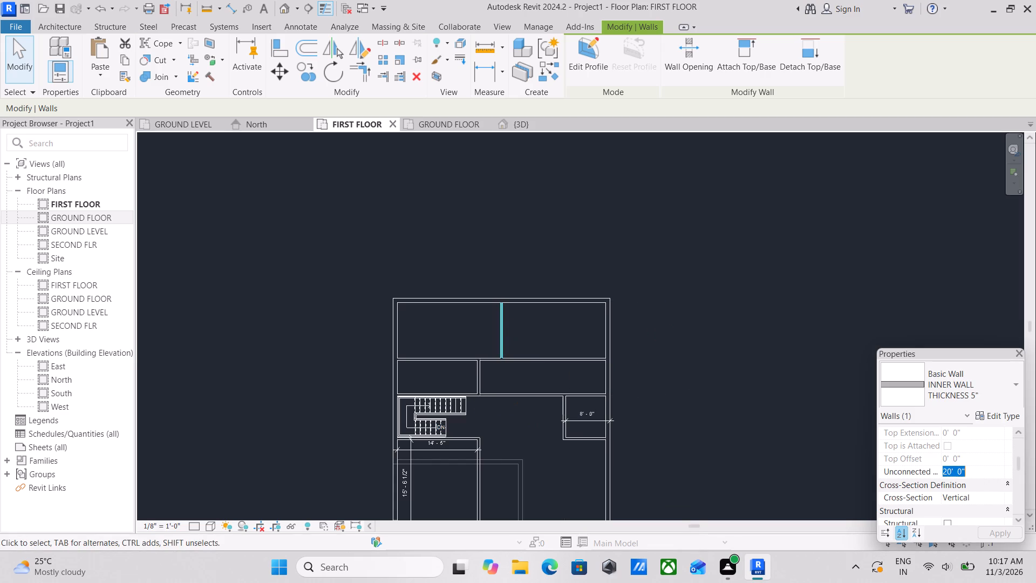
pyautogui.write("10'")
pyautogui.press('Return')
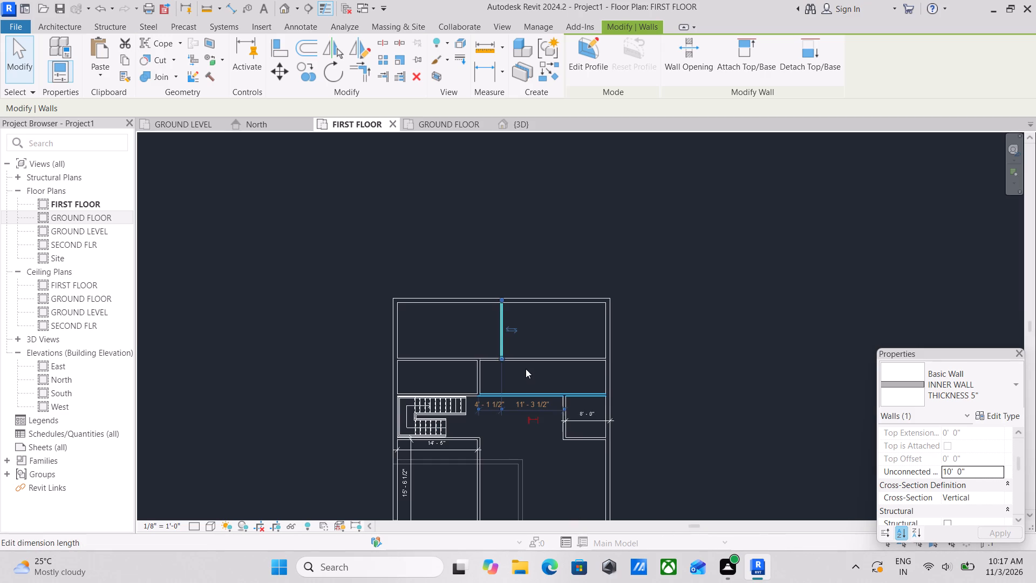
# Examine the constraint and height properties of the full-width Generic - 5" partition south of the two northernmost rooms.
pyautogui.click(535, 357)
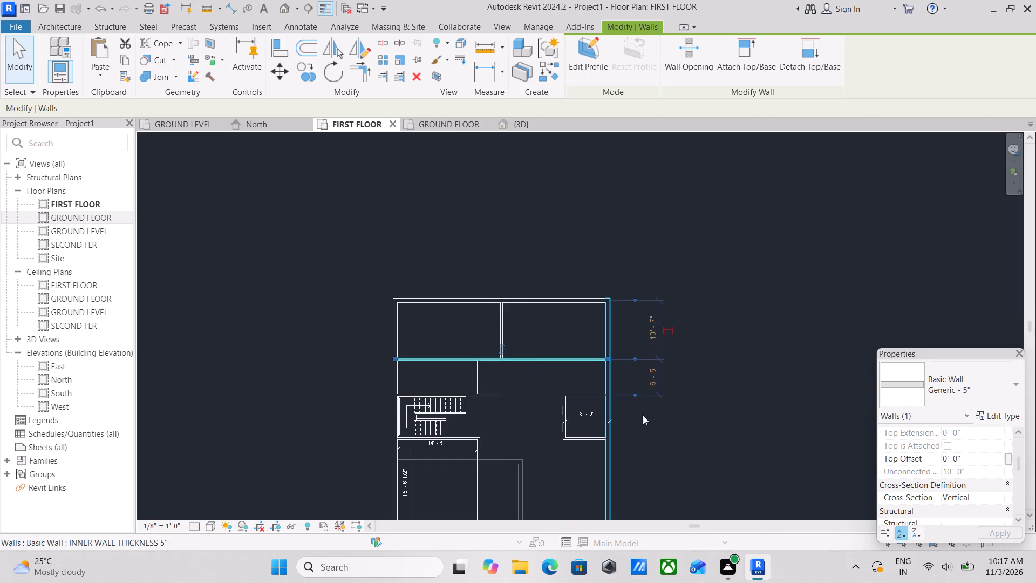
pyautogui.scroll(-3, 921, 478)
pyautogui.scroll(3, 941, 498)
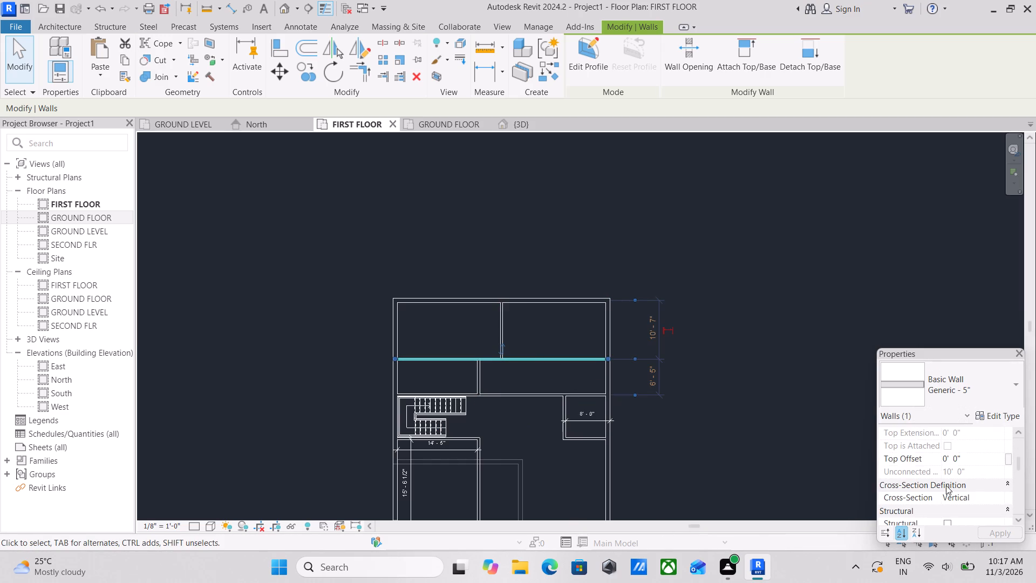
pyautogui.scroll(4, 946, 480)
pyautogui.scroll(-2, 946, 479)
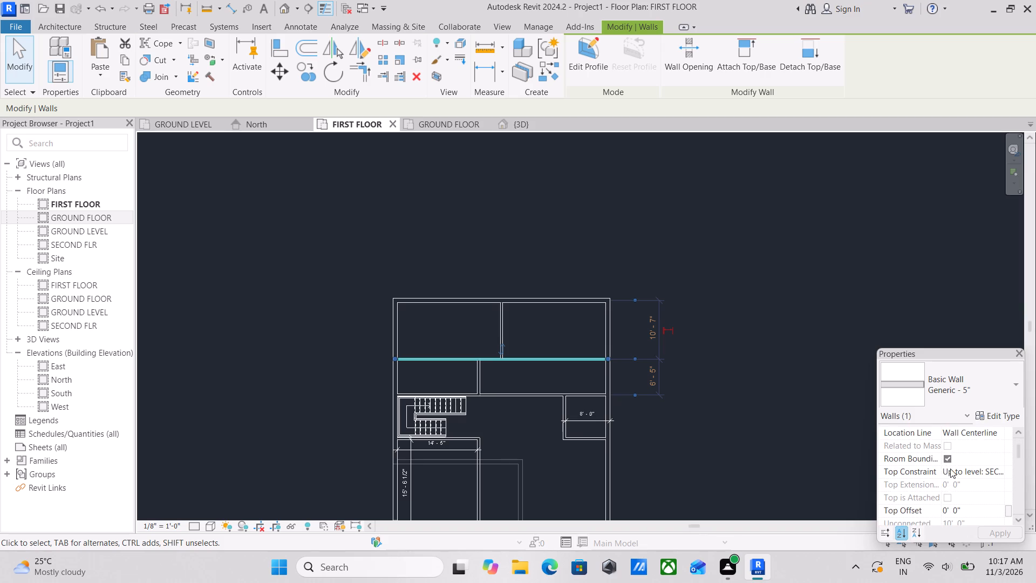
pyautogui.scroll(-2, 950, 469)
pyautogui.scroll(-4, 996, 479)
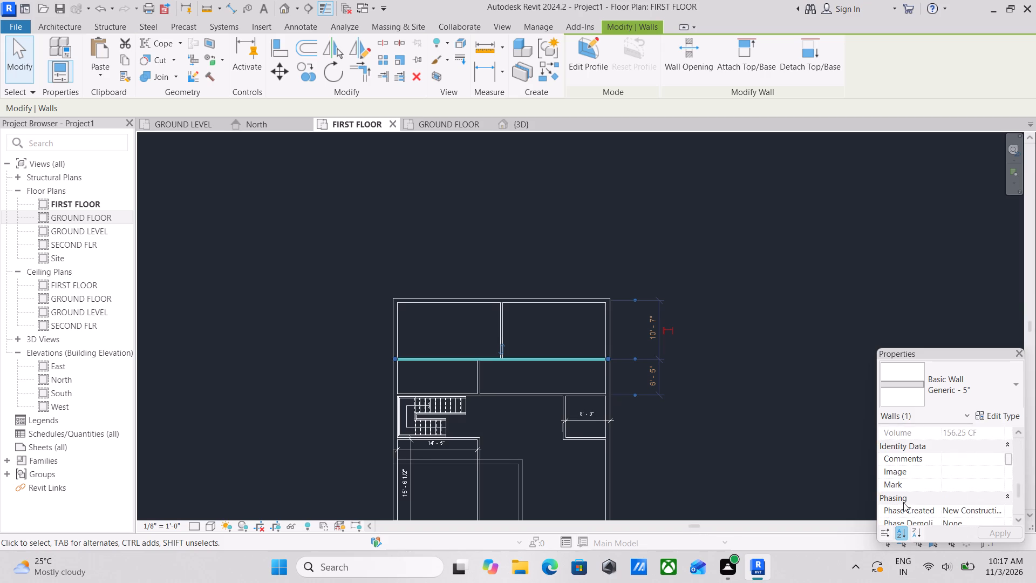
pyautogui.scroll(-2, 640, 414)
# Set the unconnected height of the east-west INNER WALL THICKNESS 5" partition running east from the stair area to 10'.
pyautogui.click(530, 398)
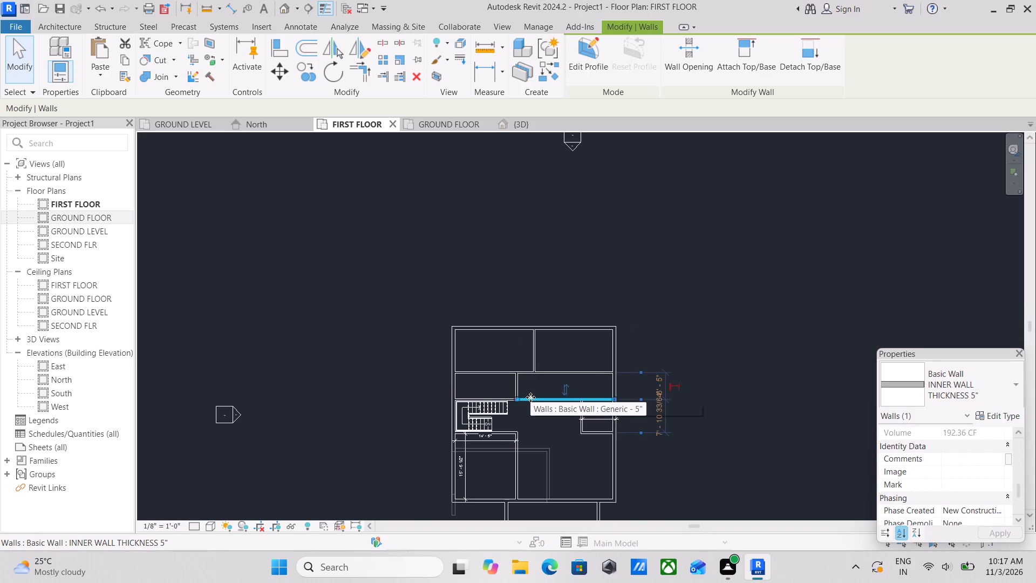
pyautogui.scroll(-2, 966, 445)
pyautogui.scroll(1, 969, 485)
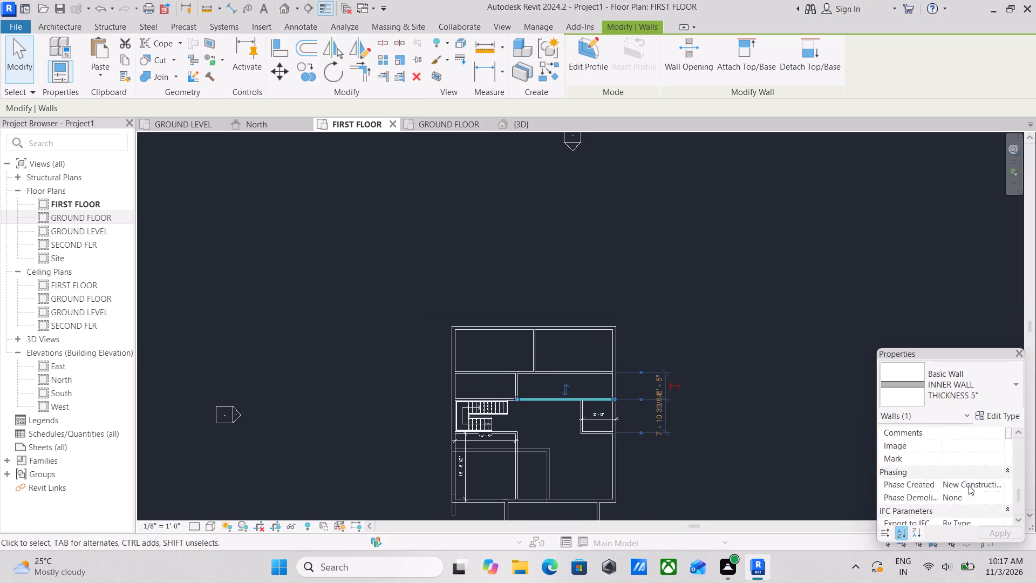
pyautogui.scroll(3, 969, 485)
pyautogui.scroll(-8, 968, 484)
pyautogui.scroll(4, 965, 488)
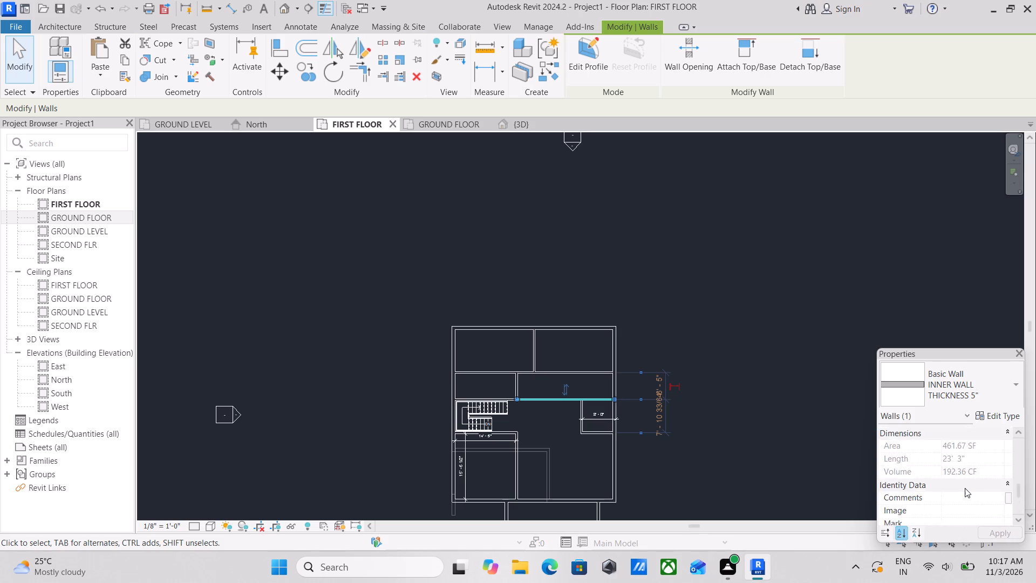
pyautogui.scroll(3, 965, 488)
pyautogui.click(969, 460)
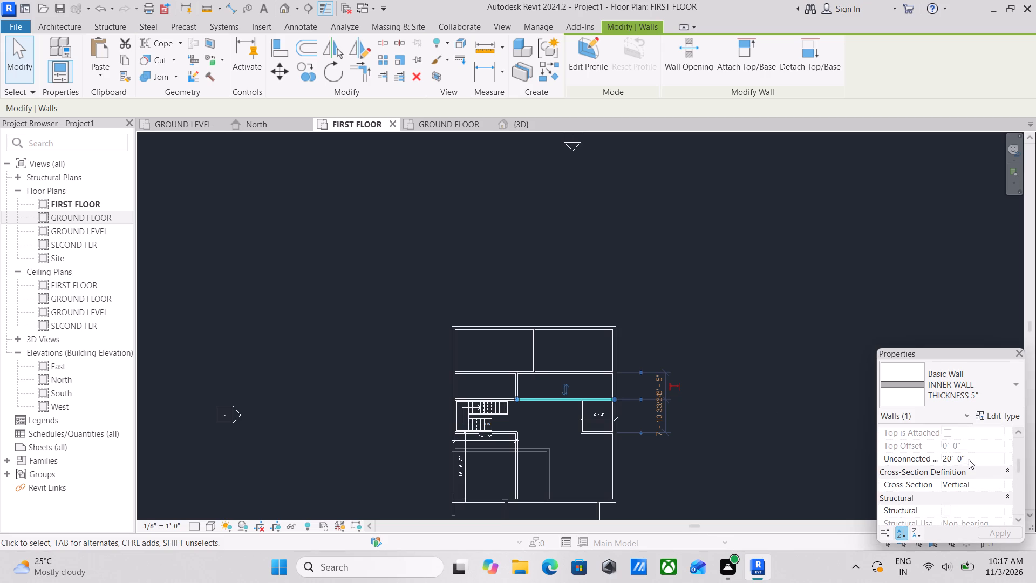
pyautogui.moveTo(969, 459); pyautogui.dragTo(898, 459)
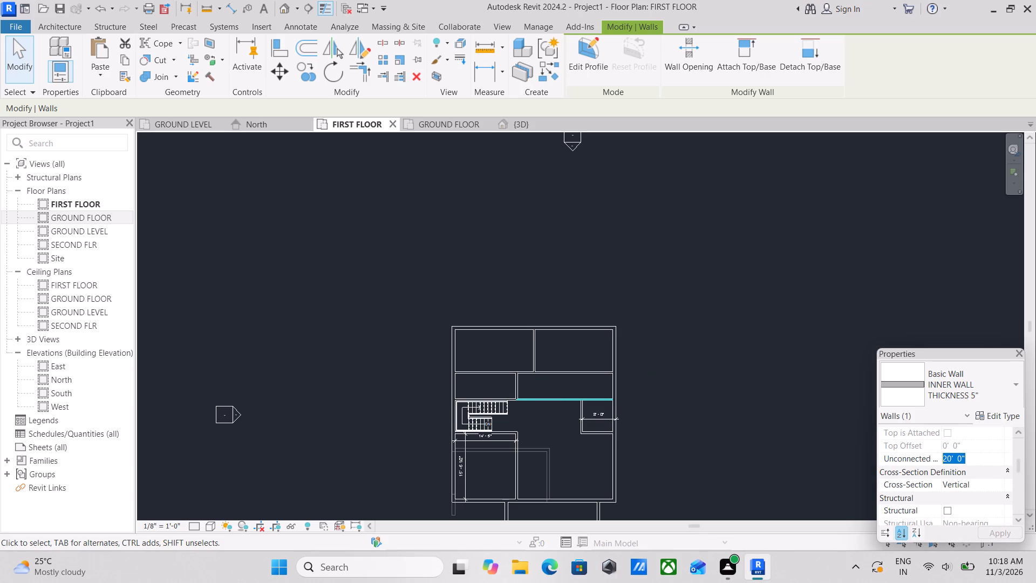
pyautogui.write("10'")
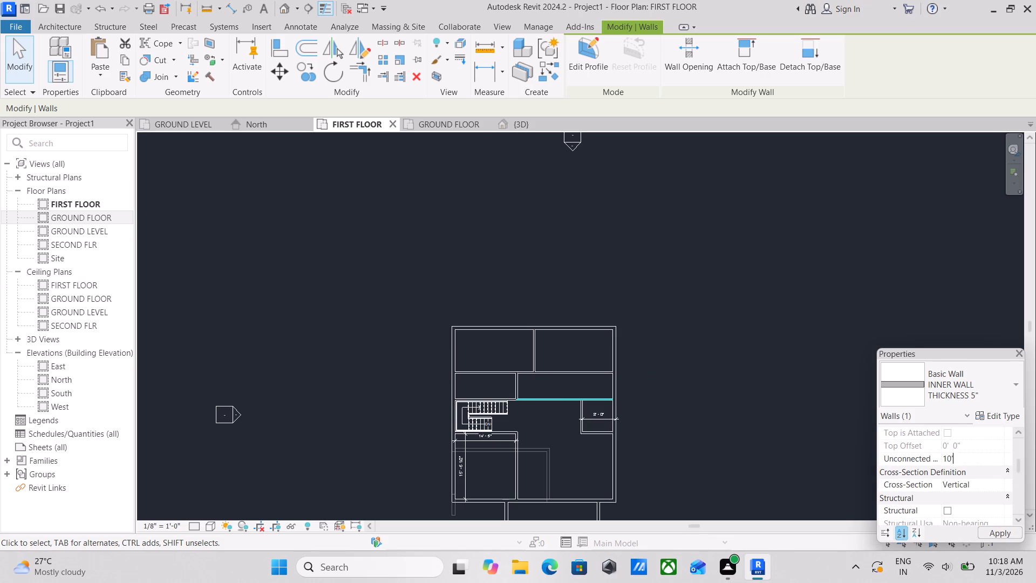
pyautogui.press('Return')
# Examine the properties of the partition just north of the stair and the full-width partition beyond it.
pyautogui.scroll(3, 501, 394)
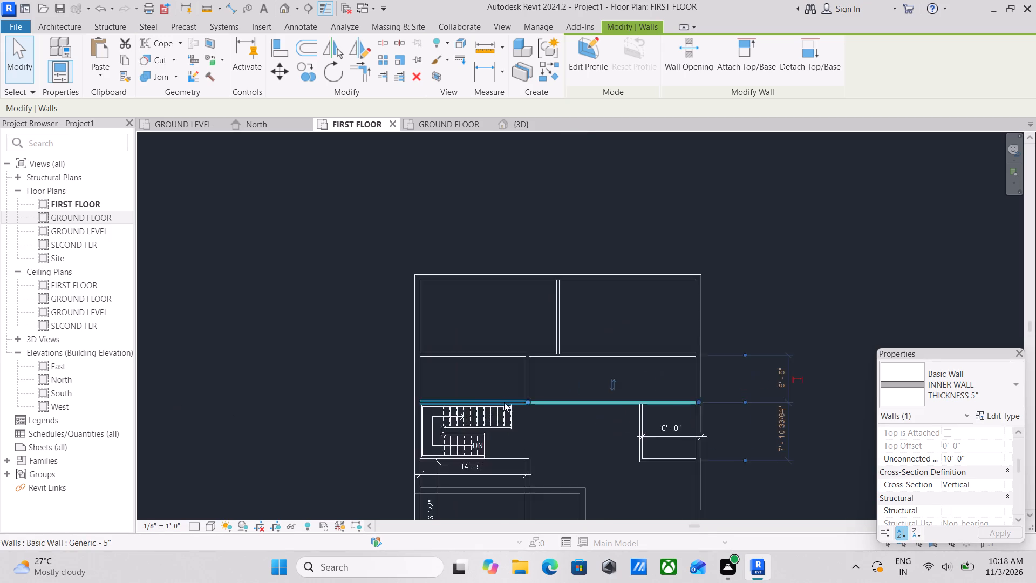
pyautogui.scroll(8, 504, 402)
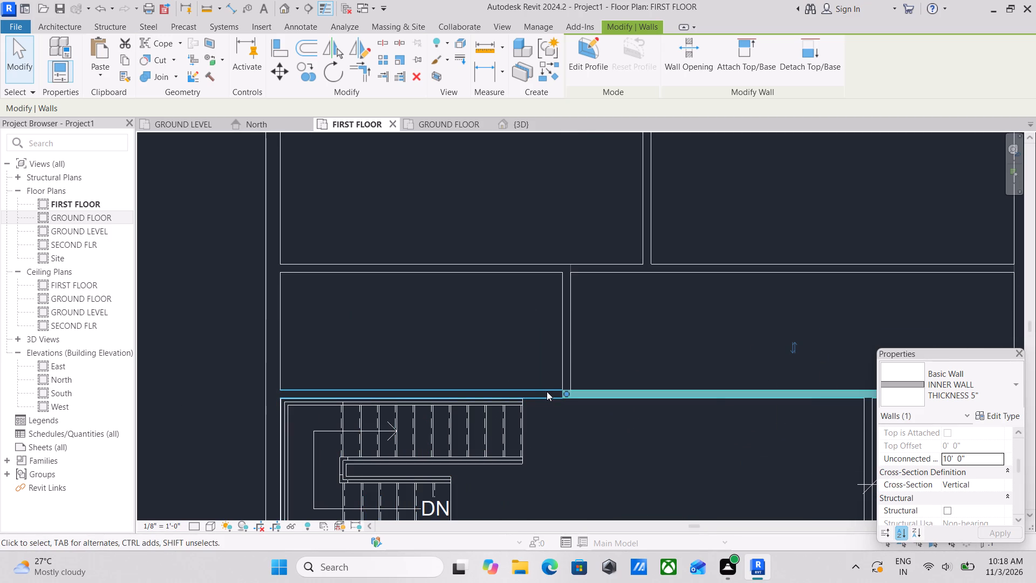
pyautogui.click(545, 391)
pyautogui.scroll(-3, 1035, 467)
pyautogui.scroll(-6, 937, 440)
pyautogui.scroll(3, 954, 466)
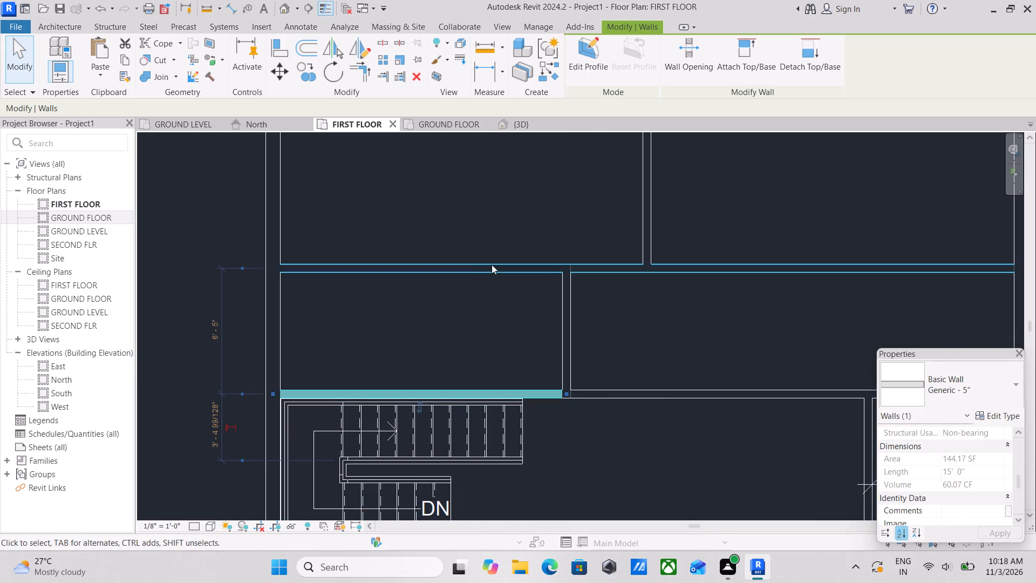
pyautogui.click(475, 270)
pyautogui.scroll(-4, 1019, 441)
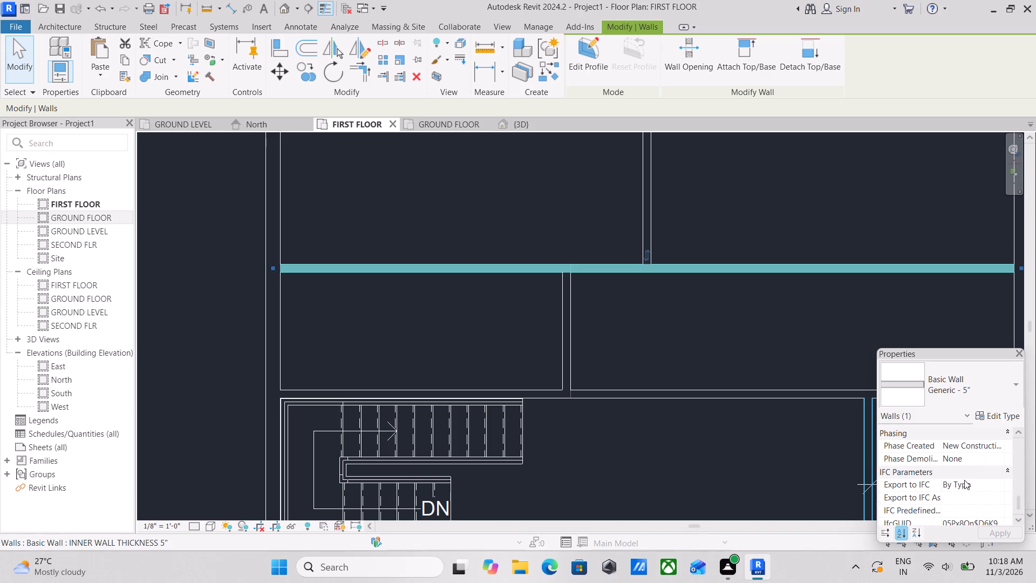
pyautogui.press('Escape')
# Inspect the building in the 3D view from several sides to compare the walls' top heights.
pyautogui.click(517, 120)
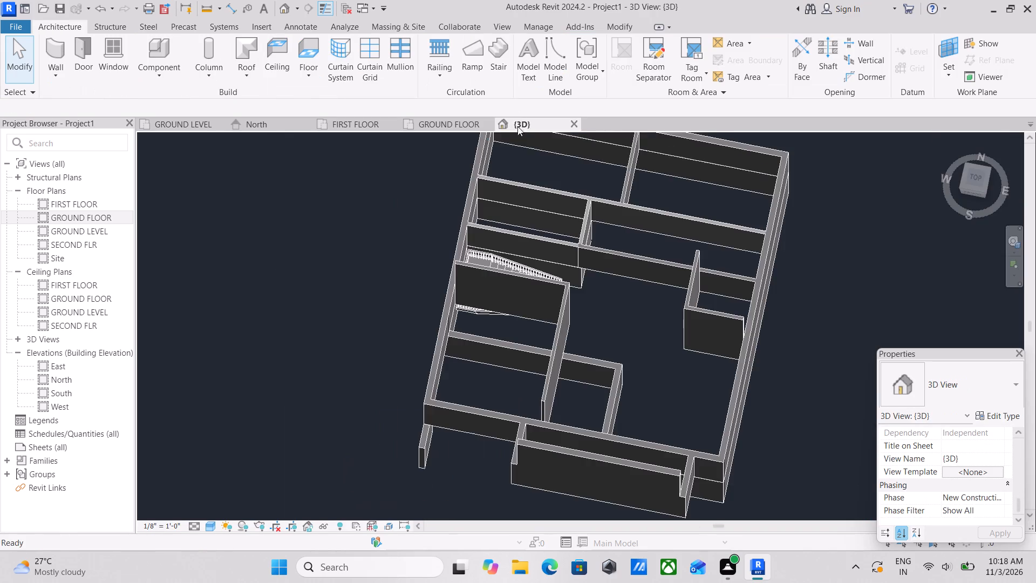
pyautogui.scroll(-5, 595, 327)
pyautogui.keyDown('shift'); pyautogui.moveTo(614, 343); pyautogui.dragTo(832, 188, button='middle'); pyautogui.keyUp('shift')
pyautogui.keyDown('shift'); pyautogui.scroll(-1, 740, 264); pyautogui.keyUp('shift')
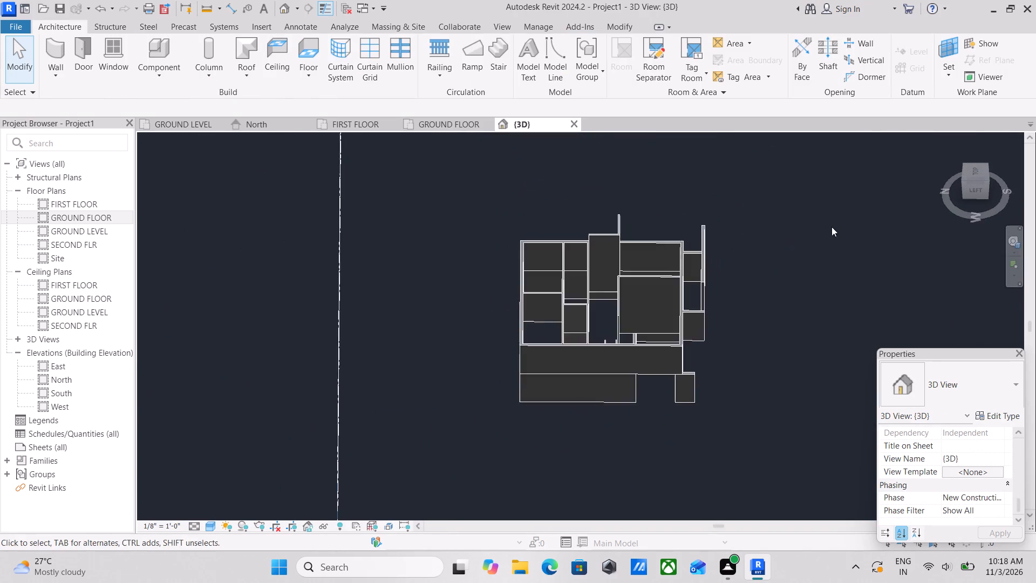
pyautogui.keyDown('shift'); pyautogui.moveTo(769, 301); pyautogui.dragTo(649, 174, button='middle'); pyautogui.keyUp('shift')
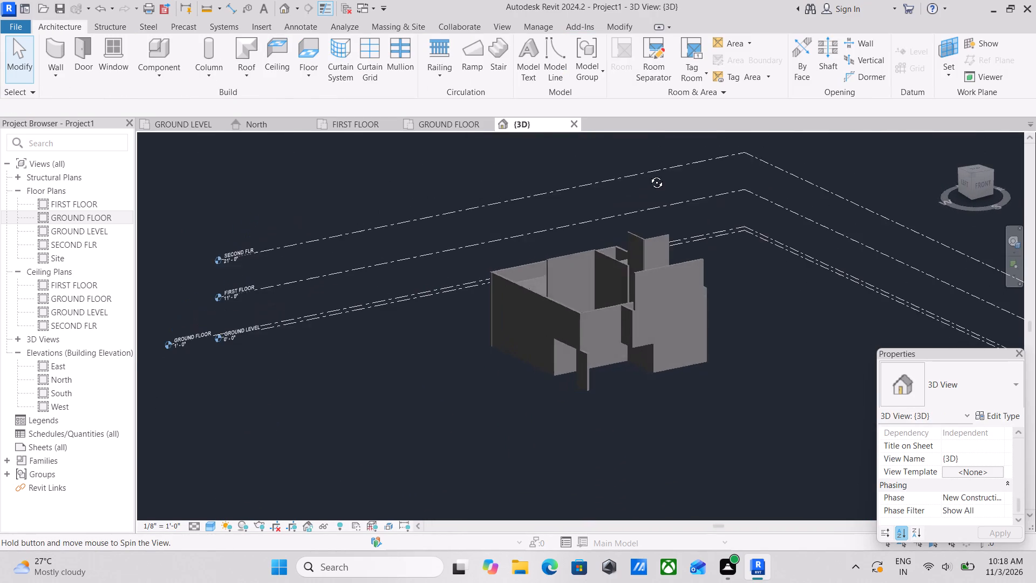
pyautogui.keyDown('shift'); pyautogui.moveTo(649, 174); pyautogui.dragTo(649, 174, button='middle'); pyautogui.keyUp('shift')
pyautogui.keyDown('shift'); pyautogui.moveTo(598, 299); pyautogui.dragTo(729, 302, button='middle'); pyautogui.keyUp('shift')
pyautogui.keyDown('shift'); pyautogui.moveTo(615, 304); pyautogui.dragTo(682, 315, button='middle'); pyautogui.keyUp('shift')
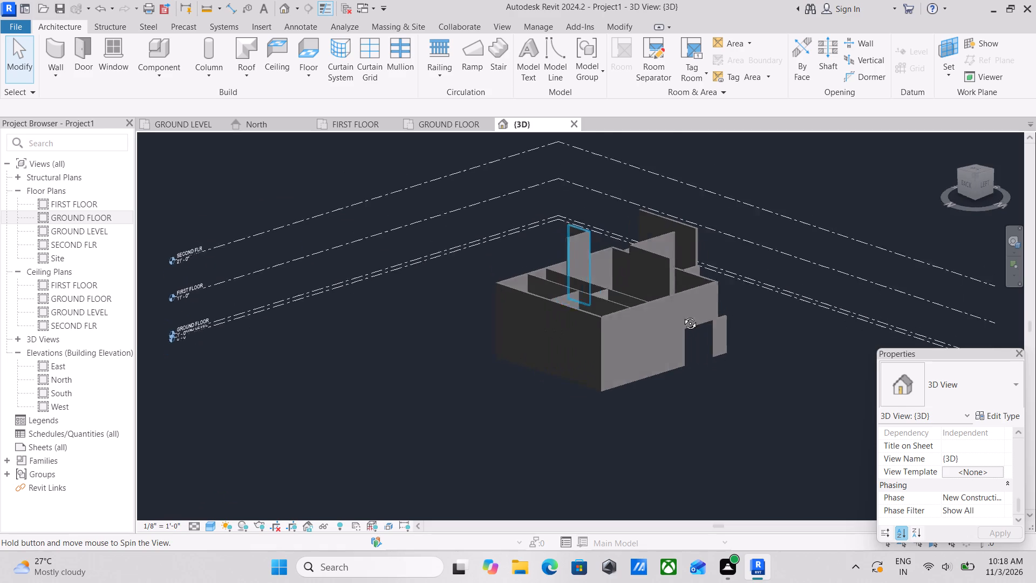
pyautogui.keyDown('shift'); pyautogui.moveTo(682, 315); pyautogui.dragTo(665, 322, button='middle'); pyautogui.keyUp('shift')
pyautogui.scroll(5, 608, 308)
pyautogui.moveTo(673, 341); pyautogui.dragTo(568, 412, button='middle')
pyautogui.scroll(2, 581, 388)
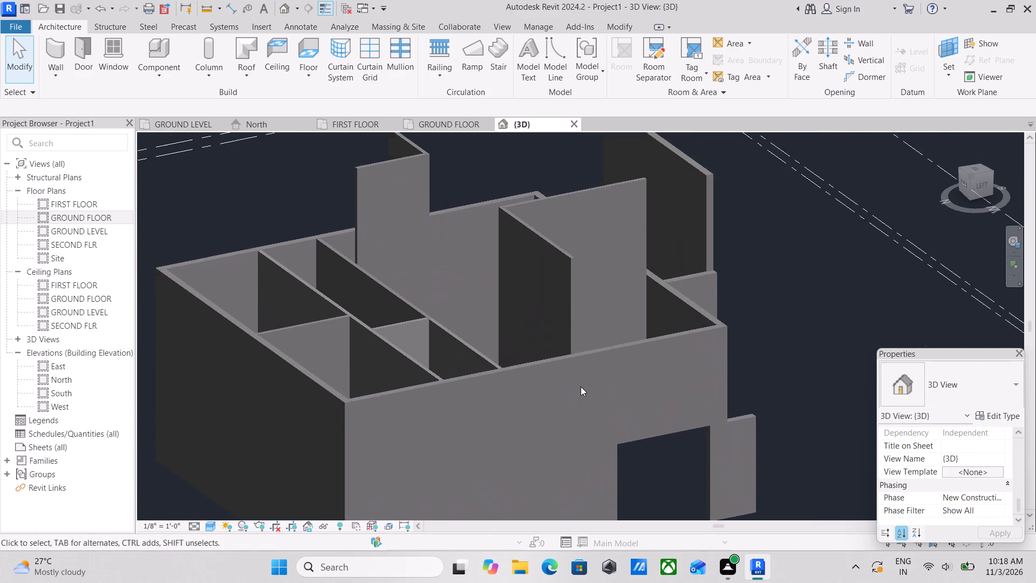
pyautogui.moveTo(581, 385); pyautogui.dragTo(537, 411, button='middle')
# Align the tops of the southwest room's north and east INNER WALL THICKNESS 5" walls with the west exterior wall's top.
pyautogui.press('a')
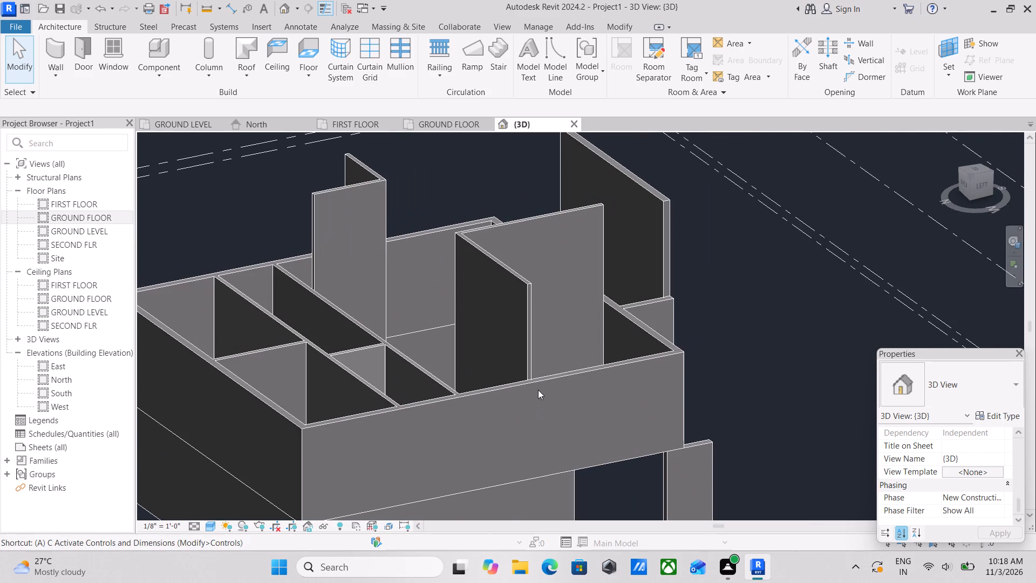
pyautogui.press('l')
pyautogui.scroll(1, 439, 389)
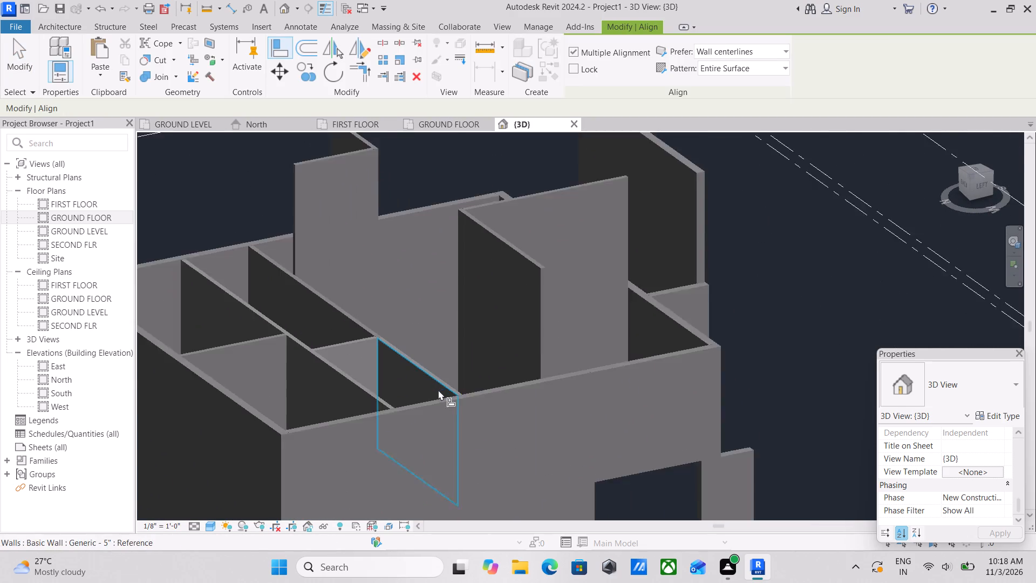
pyautogui.scroll(2, 438, 390)
pyautogui.scroll(3, 479, 412)
pyautogui.click(468, 388)
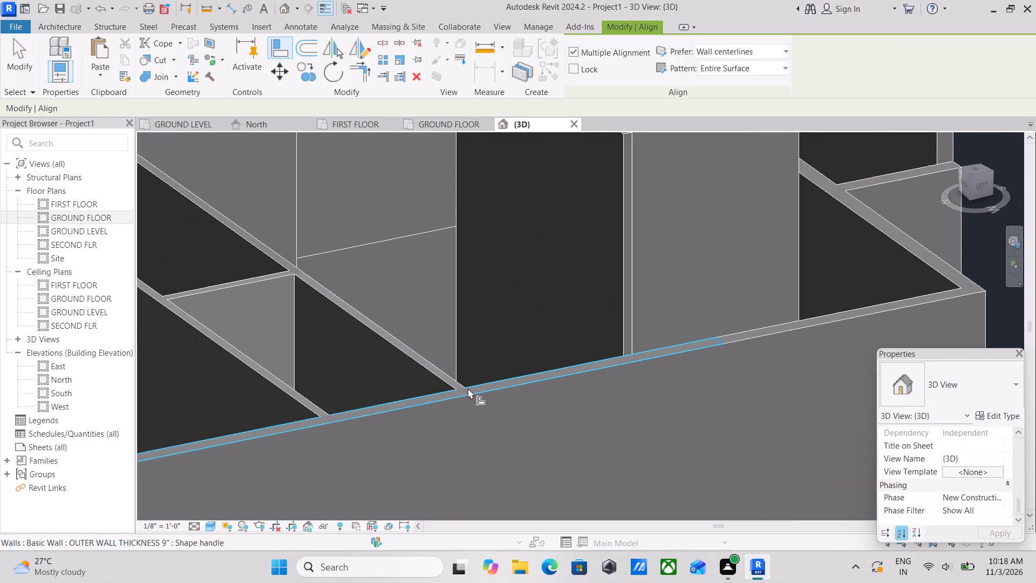
pyautogui.scroll(-1, 478, 363)
pyautogui.moveTo(478, 363); pyautogui.dragTo(467, 490, button='middle')
pyautogui.scroll(-2, 555, 364)
pyautogui.moveTo(555, 365); pyautogui.dragTo(543, 431, button='middle')
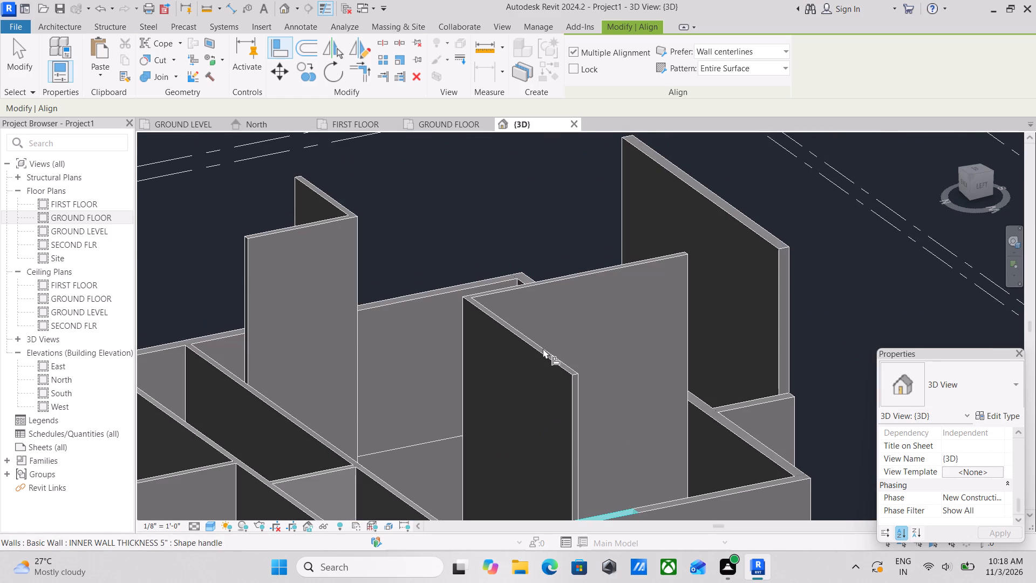
pyautogui.click(543, 348)
pyautogui.click(543, 283)
pyautogui.moveTo(495, 296); pyautogui.dragTo(505, 352, button='middle')
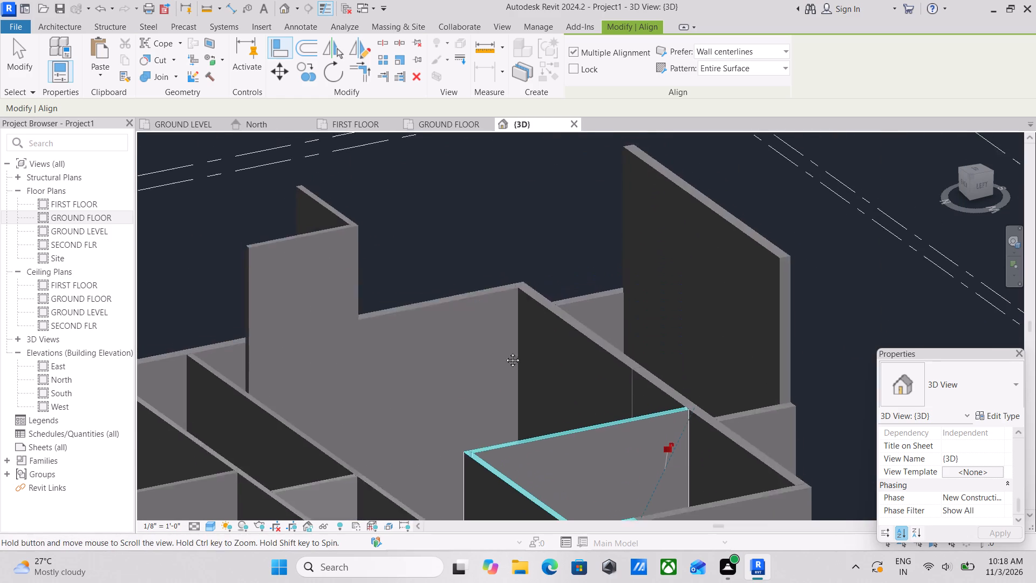
pyautogui.moveTo(505, 352); pyautogui.dragTo(507, 409, button='middle')
# Align the tops of the small east room's two partitions and the wall closing the south projection with the same reference.
pyautogui.click(345, 309)
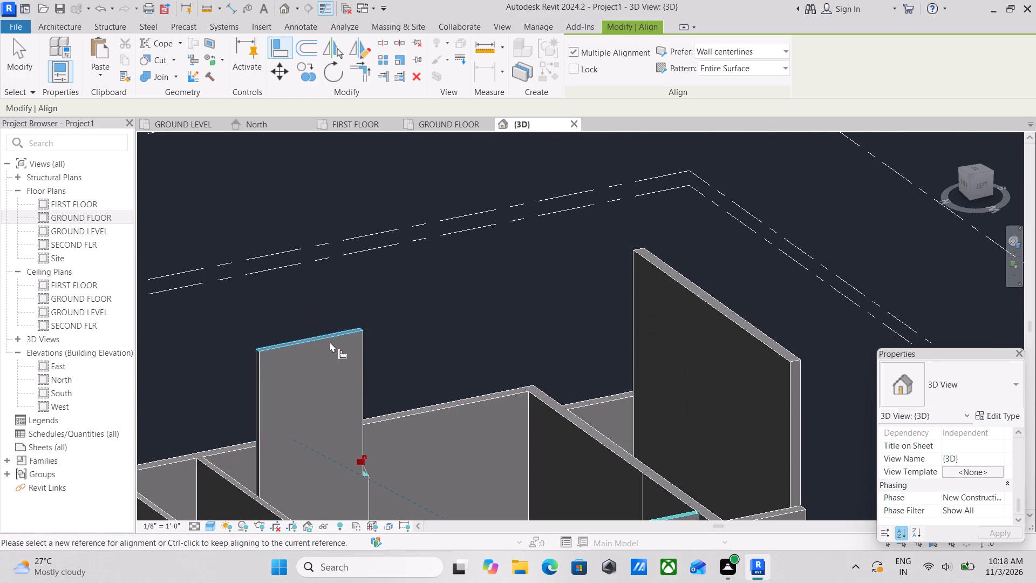
pyautogui.click(324, 333)
pyautogui.scroll(-2, 374, 347)
pyautogui.moveTo(374, 347); pyautogui.dragTo(294, 343, button='middle')
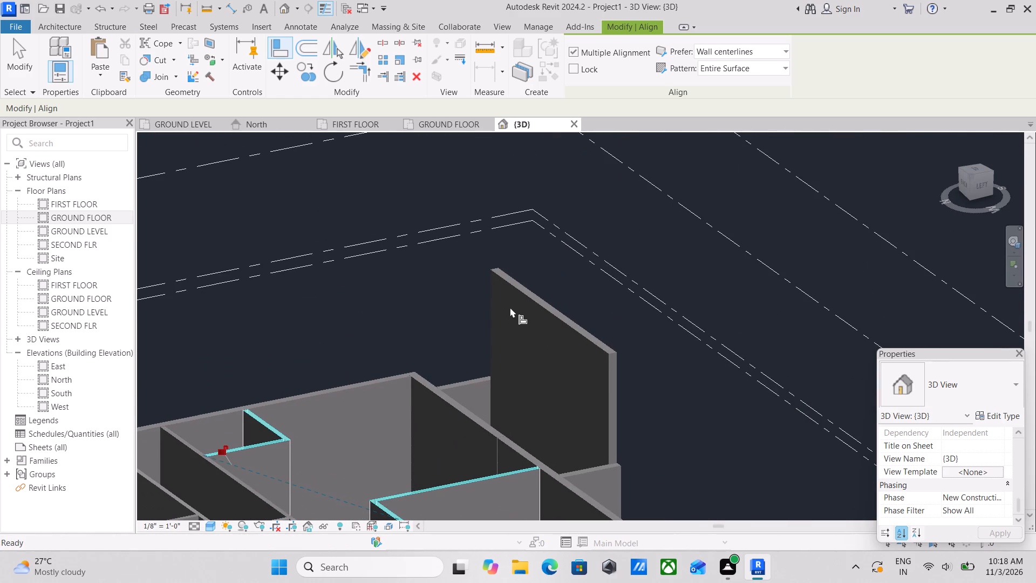
pyautogui.click(544, 300)
pyautogui.scroll(-2, 512, 358)
pyautogui.moveTo(512, 358); pyautogui.dragTo(530, 310, button='middle')
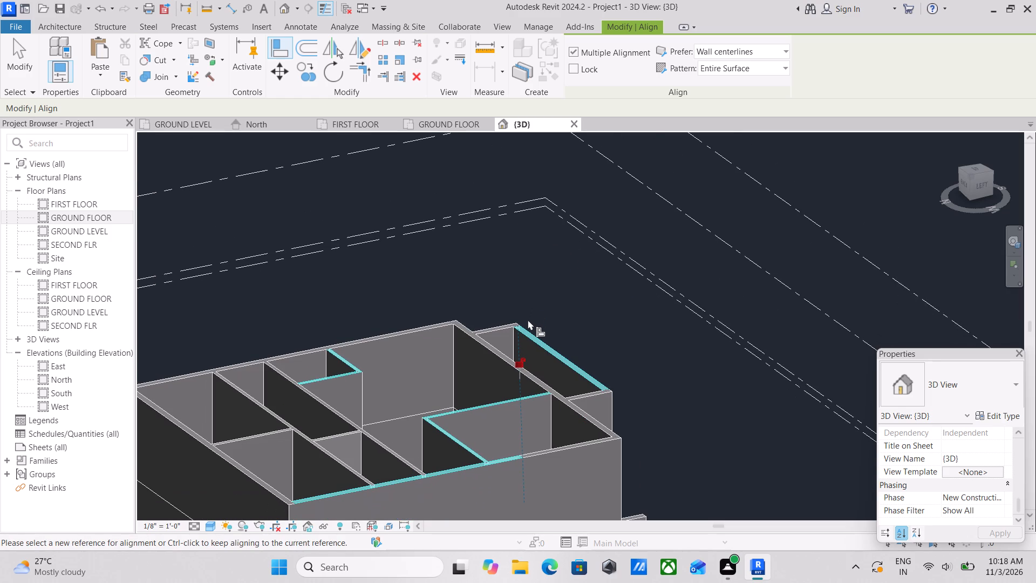
pyautogui.press('Escape')
pyautogui.scroll(-2, 528, 320)
pyautogui.press('Escape')
# Inspect the building in the 3D view from several sides to check the wall tops and first-floor layout.
pyautogui.scroll(-4, 528, 320)
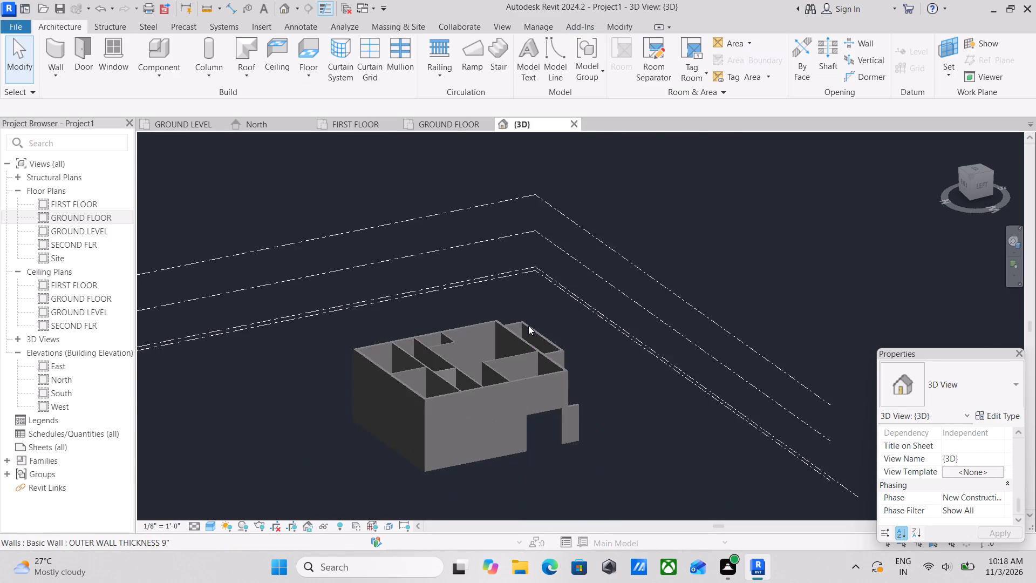
pyautogui.scroll(-3, 528, 338)
pyautogui.scroll(-3, 543, 405)
pyautogui.moveTo(549, 388); pyautogui.dragTo(392, 352, button='middle')
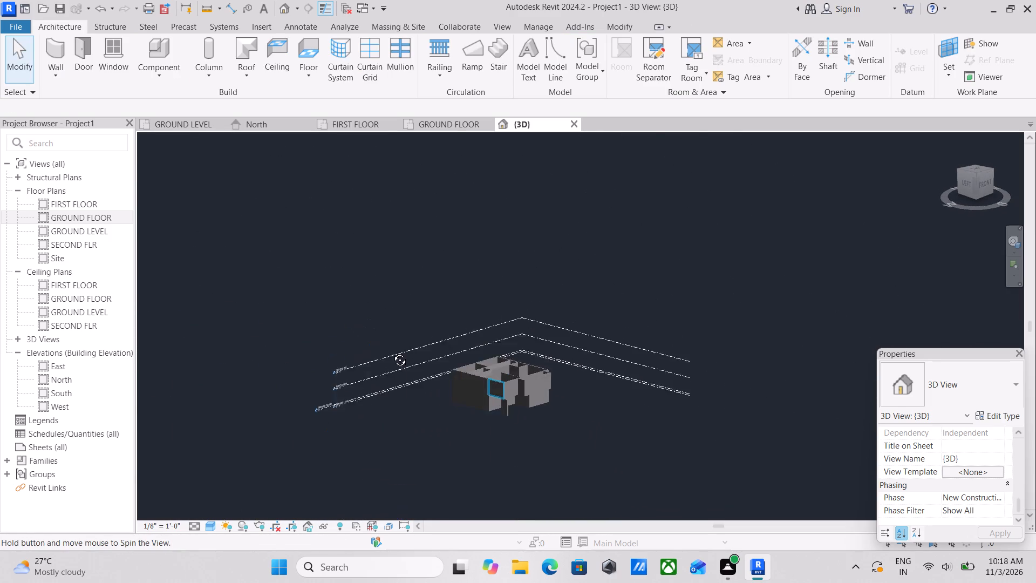
pyautogui.moveTo(392, 352); pyautogui.dragTo(410, 350, button='middle')
pyautogui.keyDown('shift'); pyautogui.moveTo(528, 390); pyautogui.dragTo(359, 482, button='middle'); pyautogui.keyUp('shift')
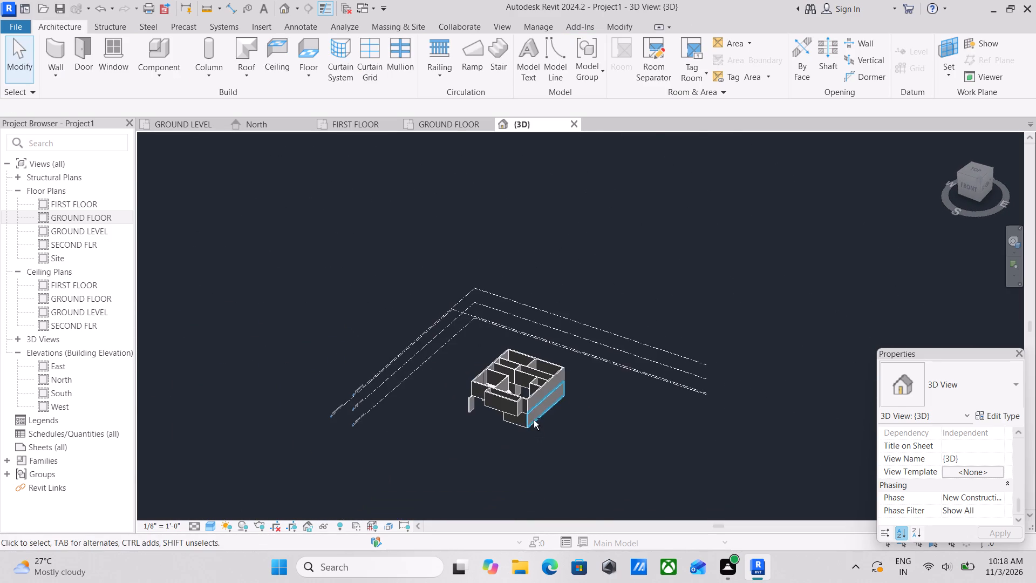
pyautogui.keyDown('shift'); pyautogui.moveTo(534, 420); pyautogui.dragTo(556, 458, button='middle'); pyautogui.keyUp('shift')
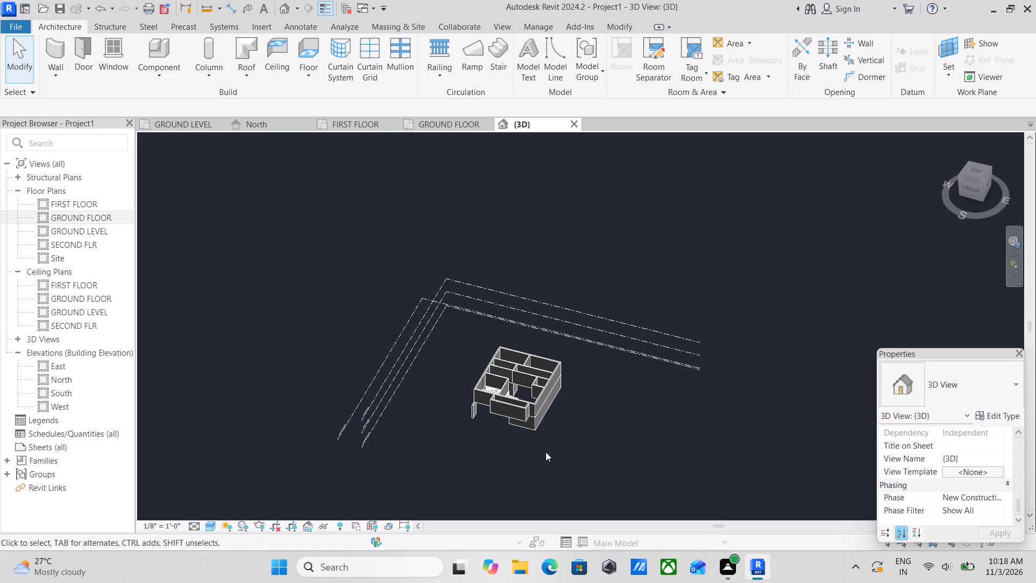
pyautogui.scroll(9, 553, 431)
pyautogui.keyDown('shift'); pyautogui.moveTo(567, 396); pyautogui.dragTo(640, 438, button='middle'); pyautogui.keyUp('shift')
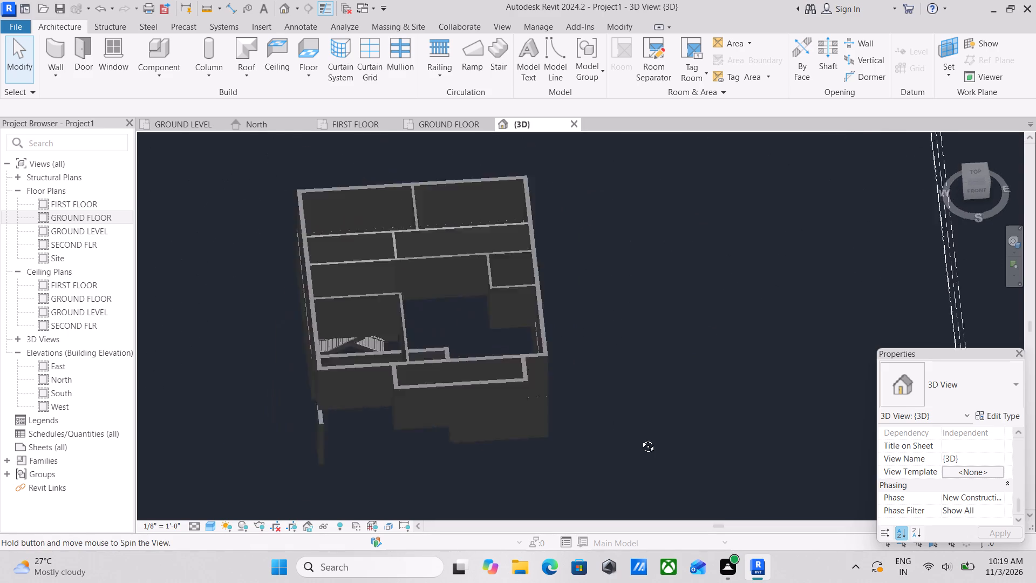
pyautogui.keyDown('shift'); pyautogui.moveTo(640, 438); pyautogui.dragTo(527, 409, button='middle'); pyautogui.keyUp('shift')
pyautogui.keyDown('shift'); pyautogui.moveTo(528, 388); pyautogui.dragTo(636, 425, button='middle'); pyautogui.keyUp('shift')
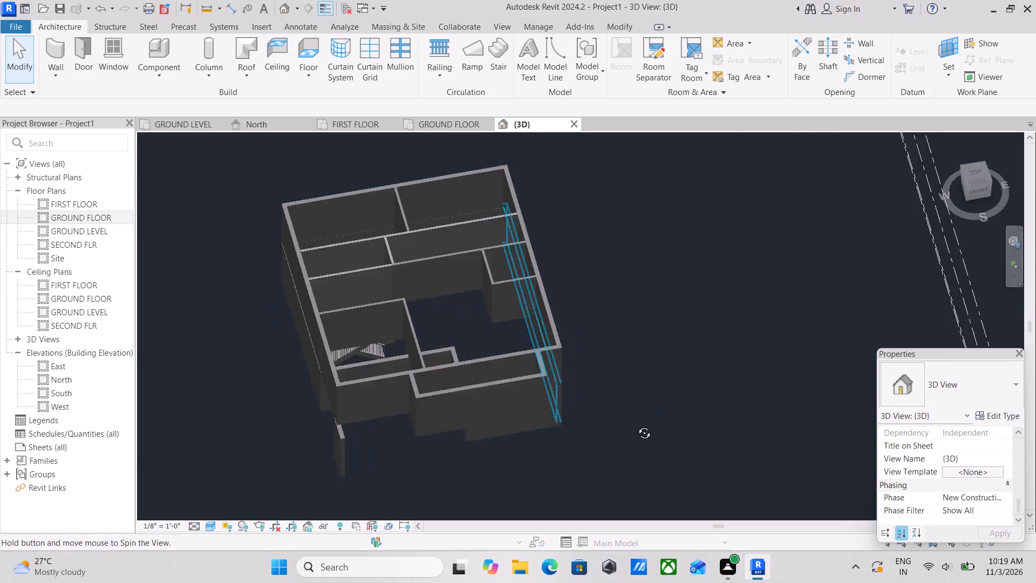
pyautogui.keyDown('shift'); pyautogui.moveTo(636, 425); pyautogui.dragTo(634, 428, button='middle'); pyautogui.keyUp('shift')
pyautogui.scroll(-2, 474, 408)
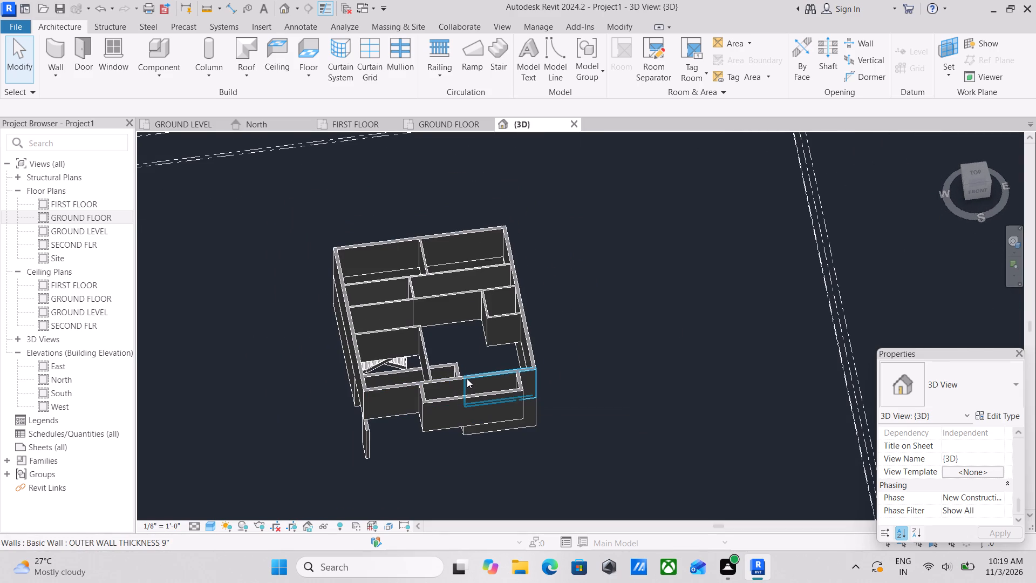
pyautogui.scroll(-1, 528, 476)
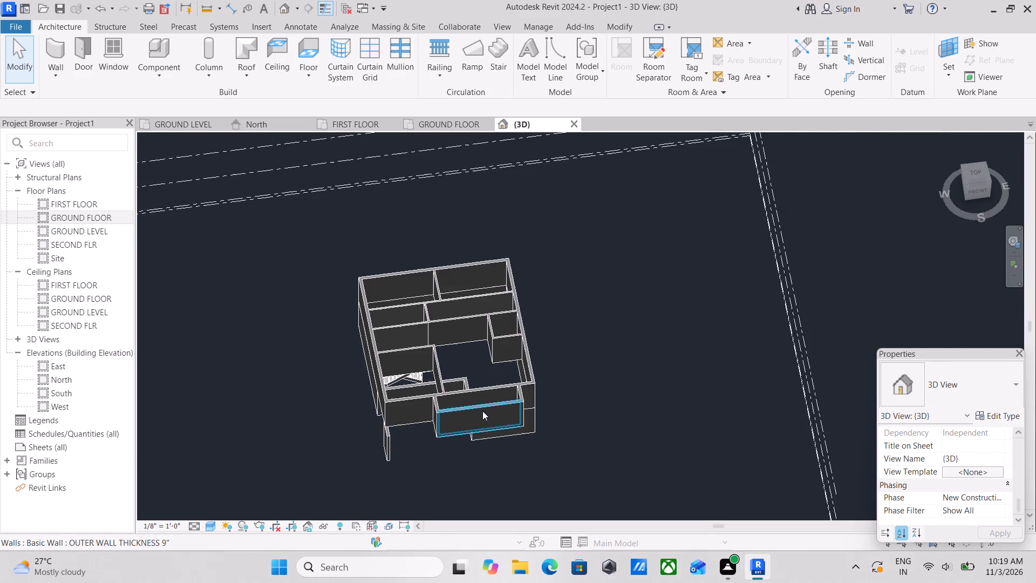
pyautogui.scroll(2, 482, 411)
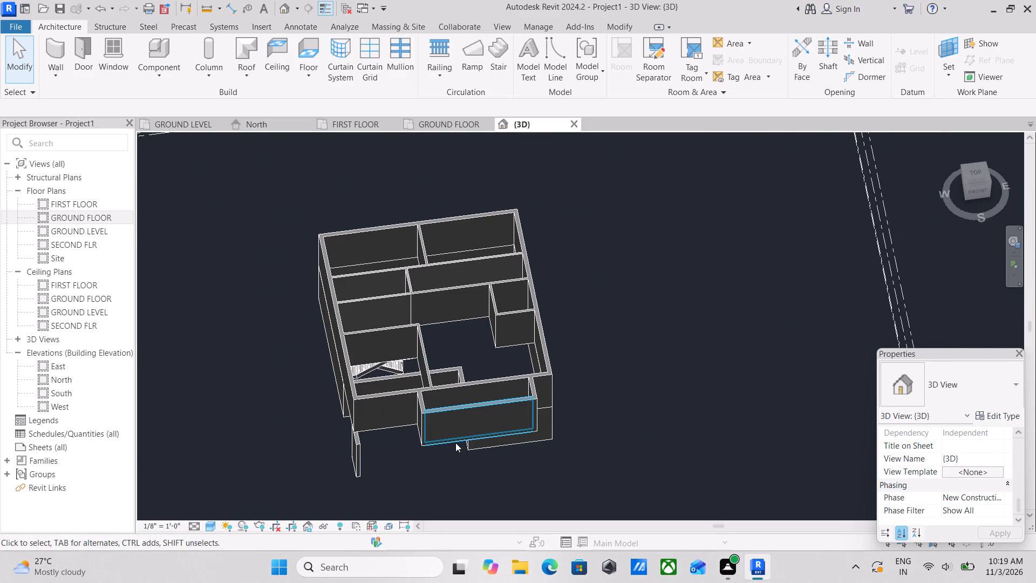
pyautogui.scroll(-2, 478, 457)
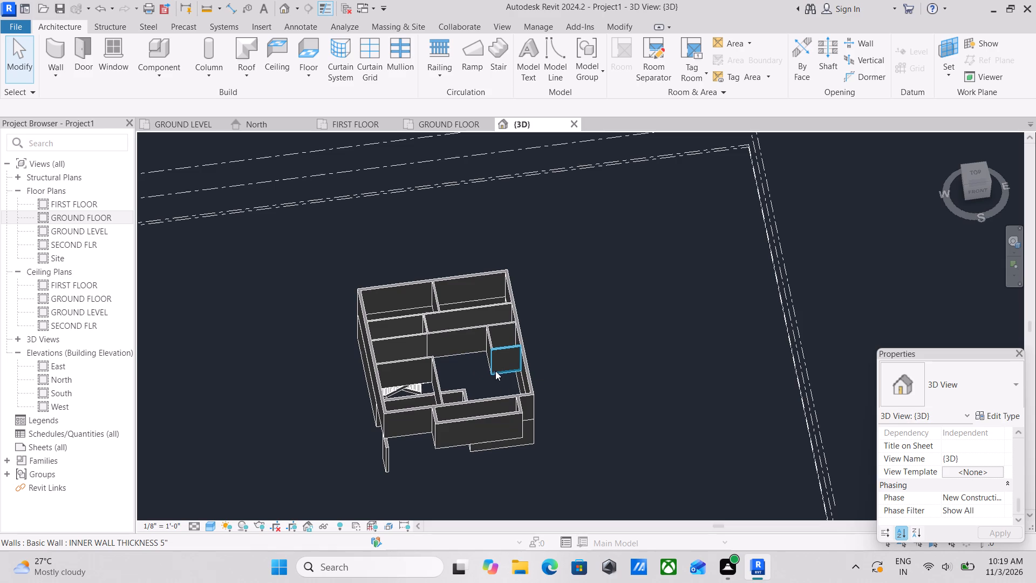
pyautogui.scroll(-3, 492, 371)
pyautogui.scroll(3, 487, 375)
pyautogui.keyDown('shift'); pyautogui.moveTo(488, 377); pyautogui.dragTo(503, 315, button='middle'); pyautogui.keyUp('shift')
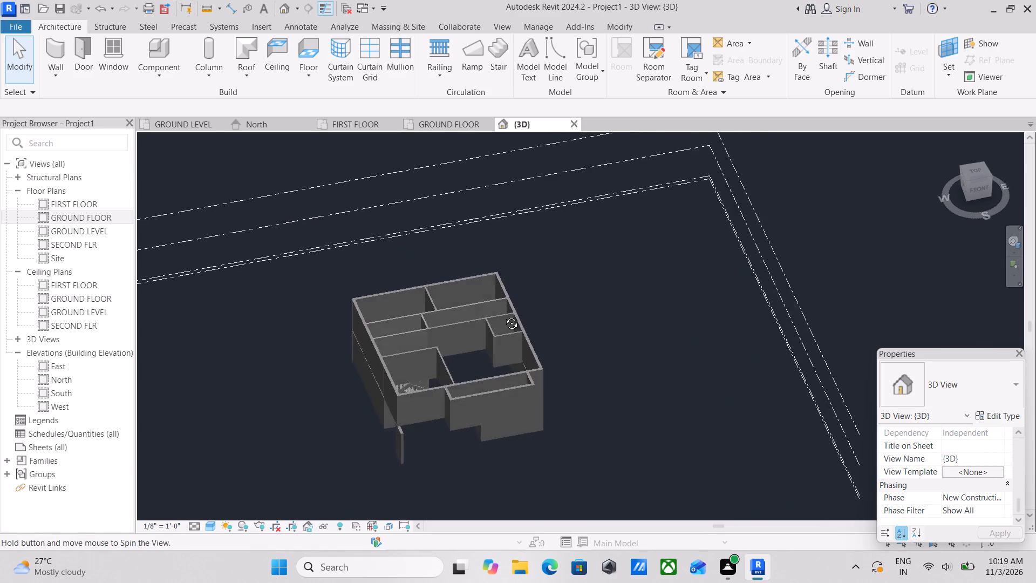
pyautogui.keyDown('shift'); pyautogui.moveTo(503, 315); pyautogui.dragTo(248, 306, button='middle'); pyautogui.keyUp('shift')
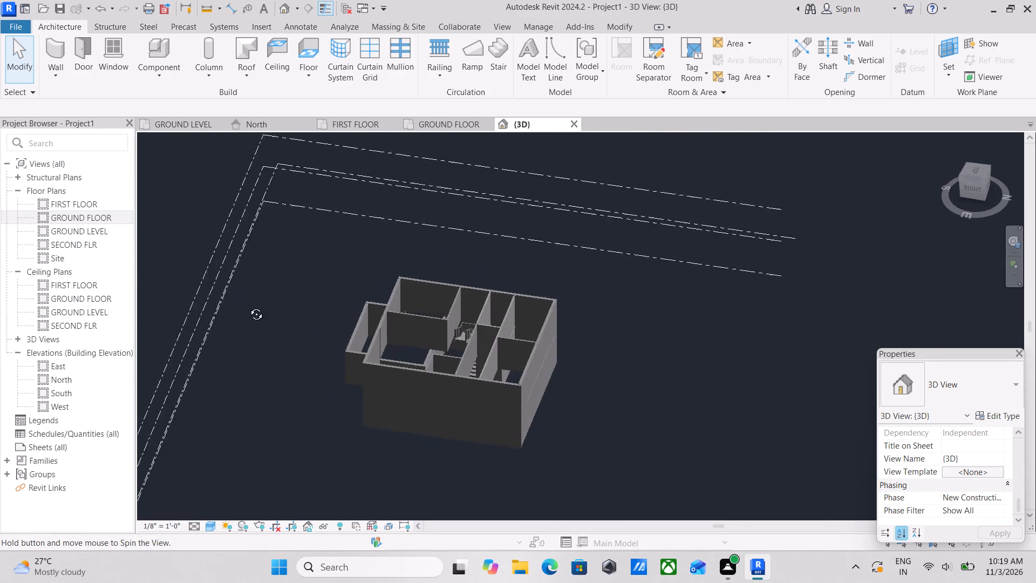
pyautogui.keyDown('shift'); pyautogui.moveTo(248, 306); pyautogui.dragTo(250, 284, button='middle'); pyautogui.keyUp('shift')
pyautogui.keyDown('shift'); pyautogui.moveTo(315, 321); pyautogui.dragTo(594, 281, button='middle'); pyautogui.keyUp('shift')
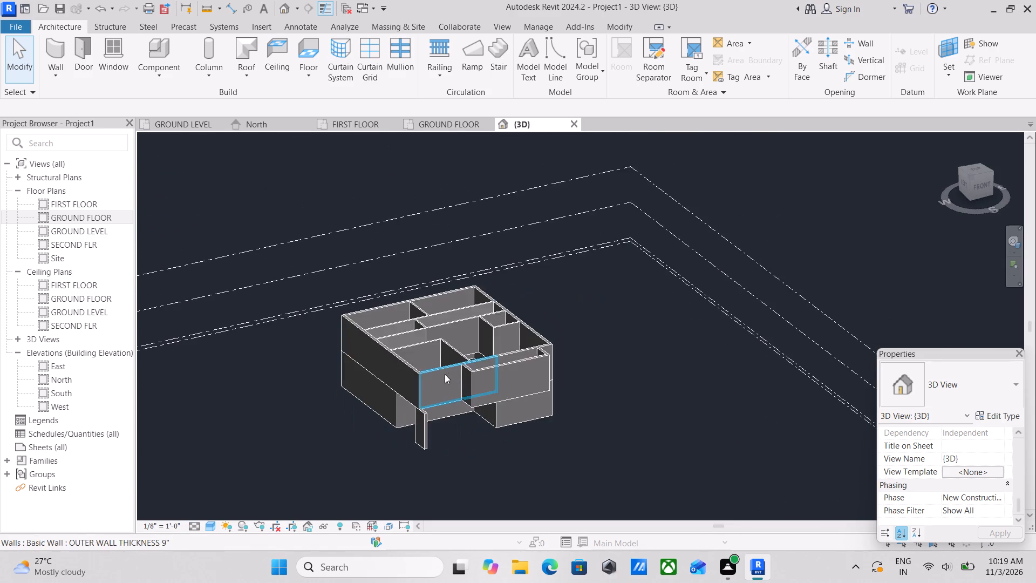
pyautogui.keyDown('shift'); pyautogui.moveTo(445, 374); pyautogui.dragTo(427, 475, button='middle'); pyautogui.keyUp('shift')
pyautogui.keyDown('shift'); pyautogui.scroll(1, 427, 473); pyautogui.keyUp('shift')
pyautogui.scroll(-3, 428, 452)
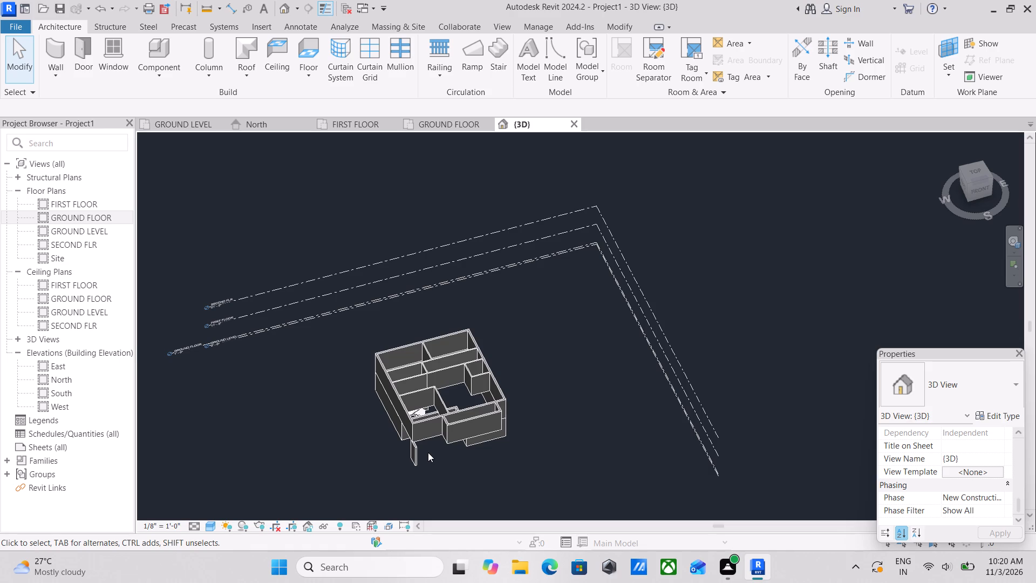
pyautogui.scroll(7, 467, 365)
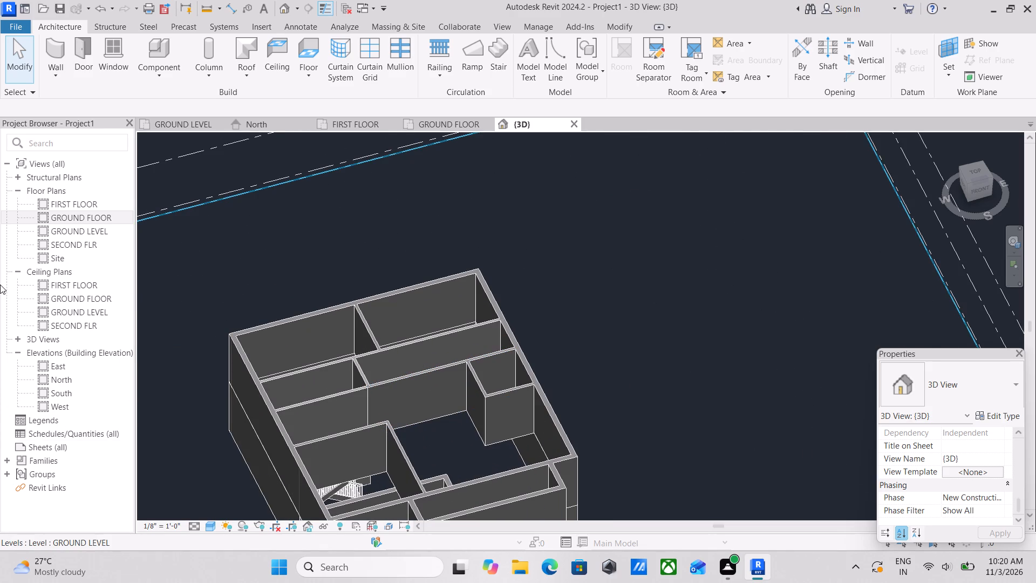
# Look through the open plan and elevation views and examine the room layout on the FIRST FLOOR plan.
pyautogui.click(455, 126)
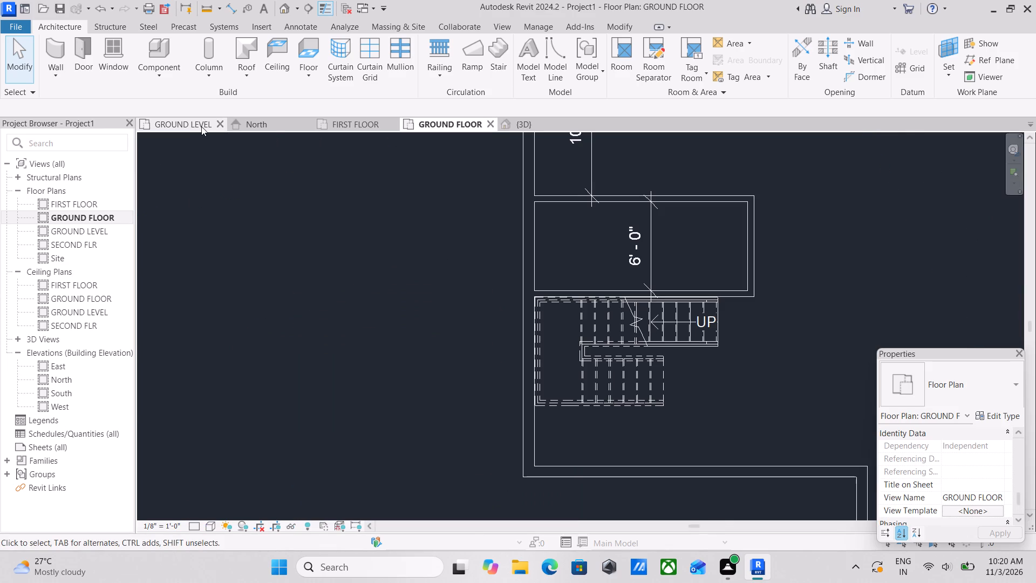
pyautogui.click(201, 125)
pyautogui.click(265, 128)
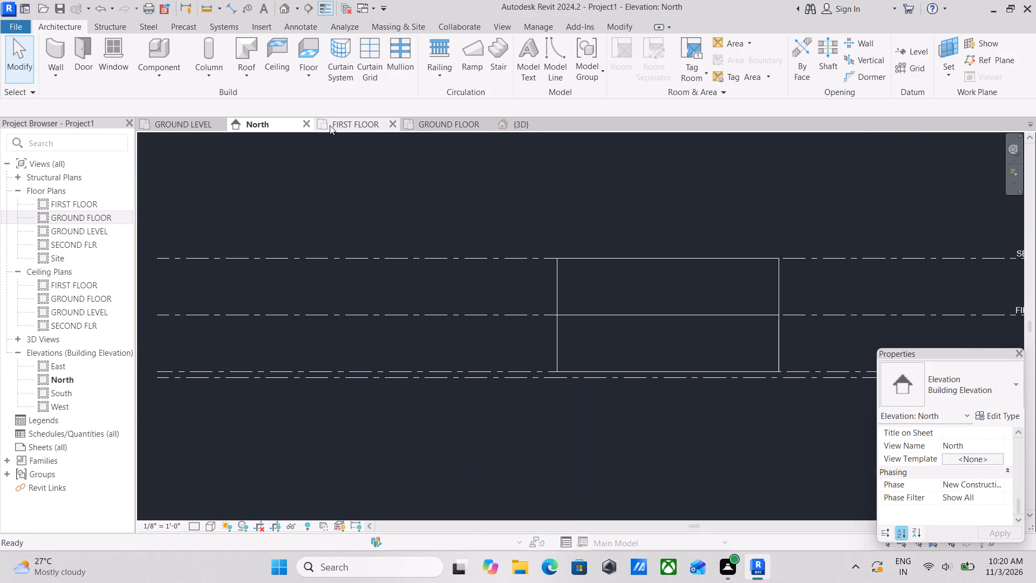
pyautogui.click(345, 123)
pyautogui.scroll(-4, 458, 387)
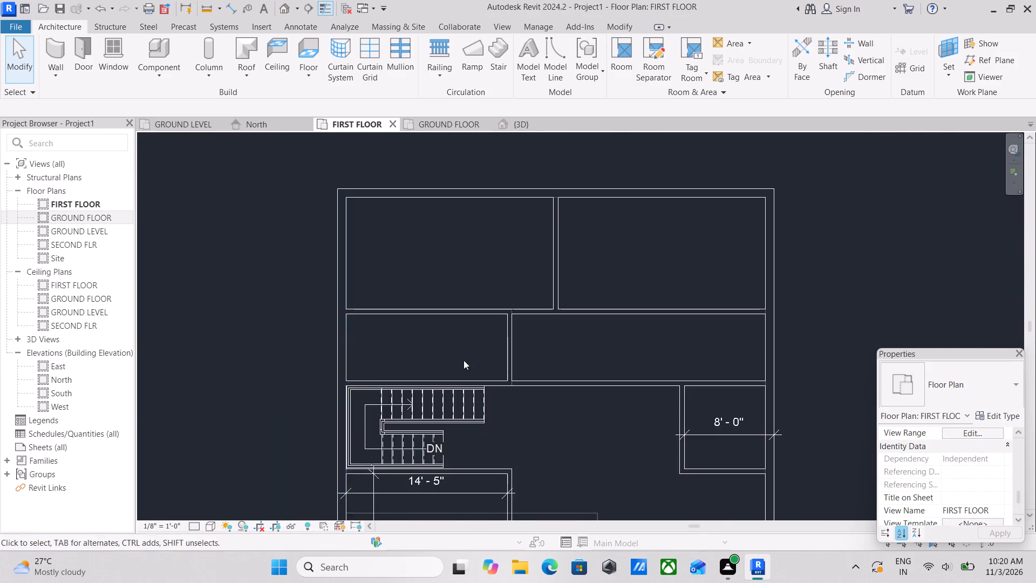
pyautogui.scroll(-3, 483, 363)
pyautogui.moveTo(470, 351); pyautogui.dragTo(311, 220, button='middle')
pyautogui.scroll(1, 310, 219)
pyautogui.scroll(-2, 340, 332)
pyautogui.moveTo(339, 331); pyautogui.dragTo(331, 307, button='middle')
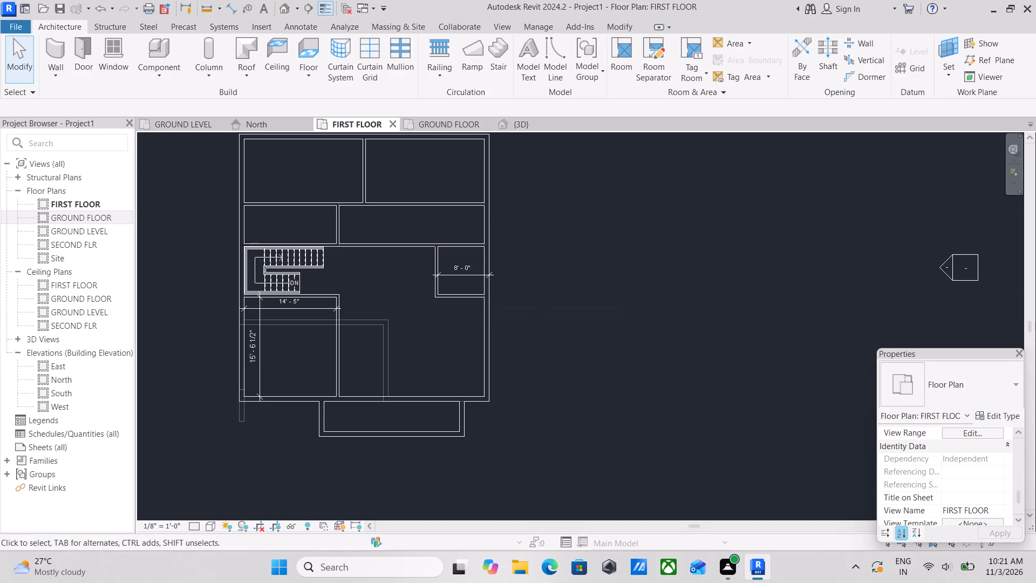
pyautogui.scroll(3, 347, 356)
pyautogui.scroll(-1, 287, 349)
pyautogui.moveTo(295, 350); pyautogui.dragTo(425, 321, button='middle')
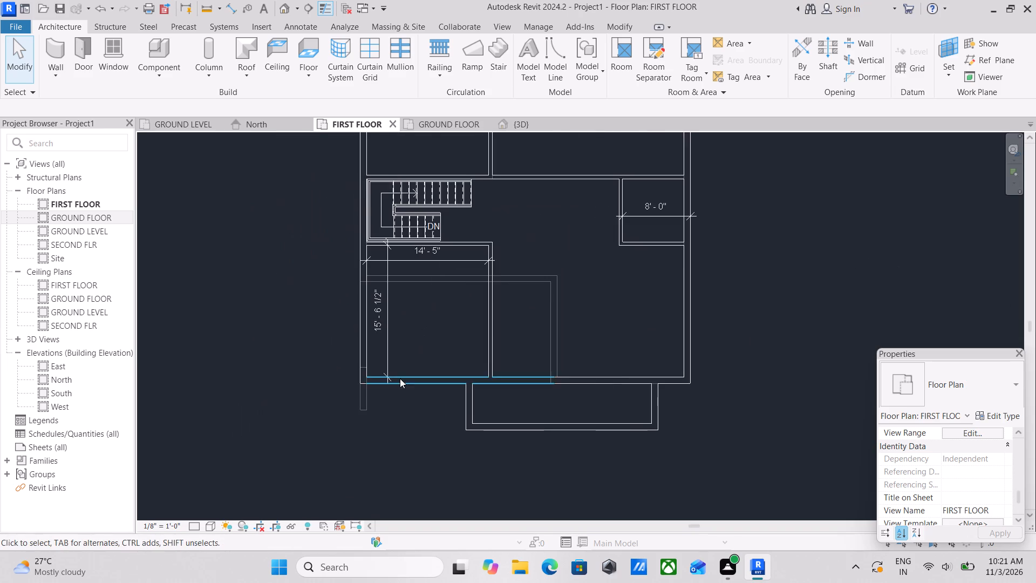
pyautogui.scroll(-1, 397, 379)
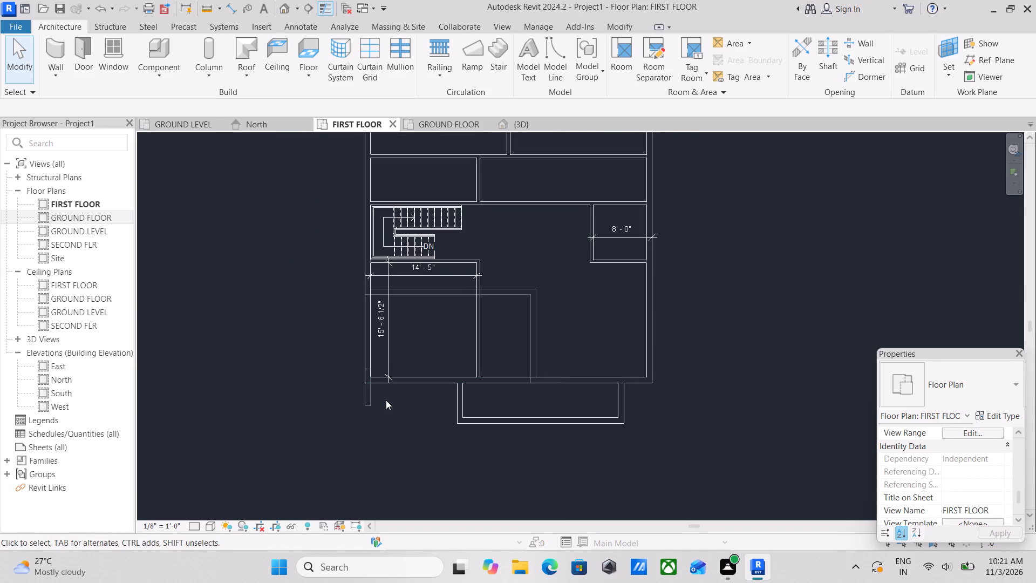
pyautogui.scroll(-1, 373, 404)
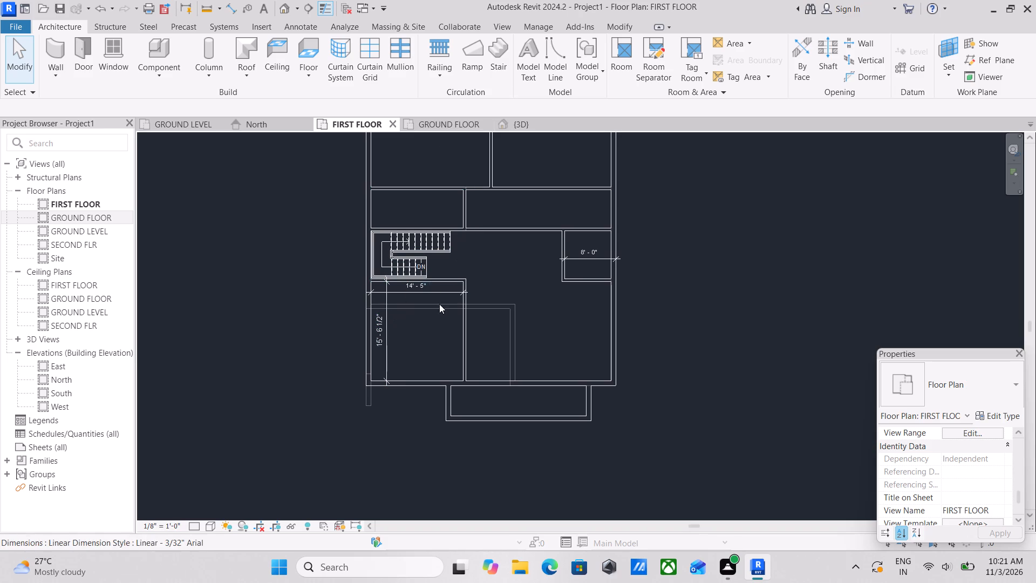
pyautogui.moveTo(439, 307); pyautogui.dragTo(440, 282, button='middle')
pyautogui.scroll(-2, 420, 239)
pyautogui.moveTo(418, 239); pyautogui.dragTo(399, 344, button='middle')
# Shift the INNER WALL THICKNESS 5" partition between the two north rooms east to 6' - 7 1/2" from the partition in the row below.
pyautogui.scroll(1, 399, 344)
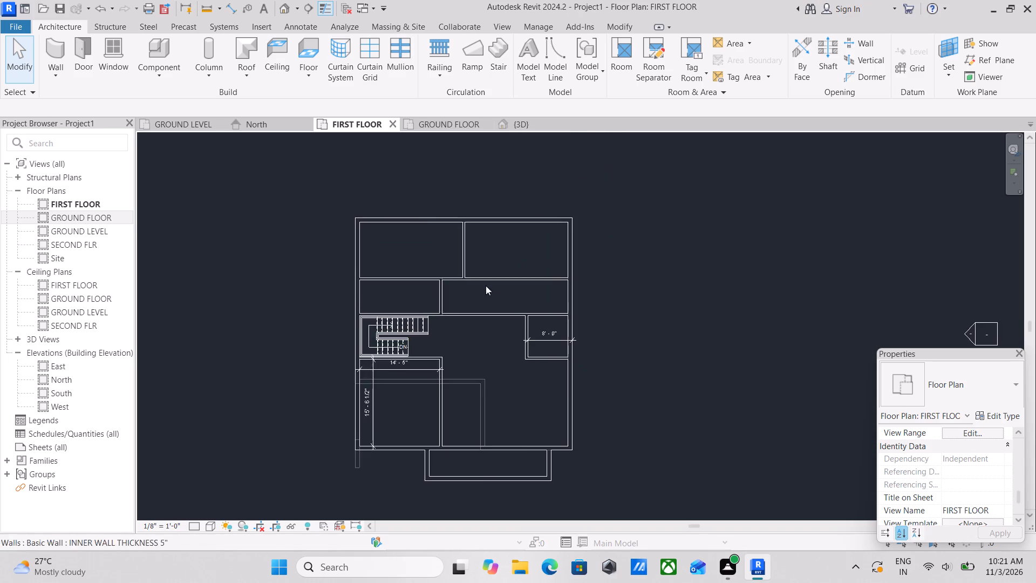
pyautogui.scroll(1, 495, 280)
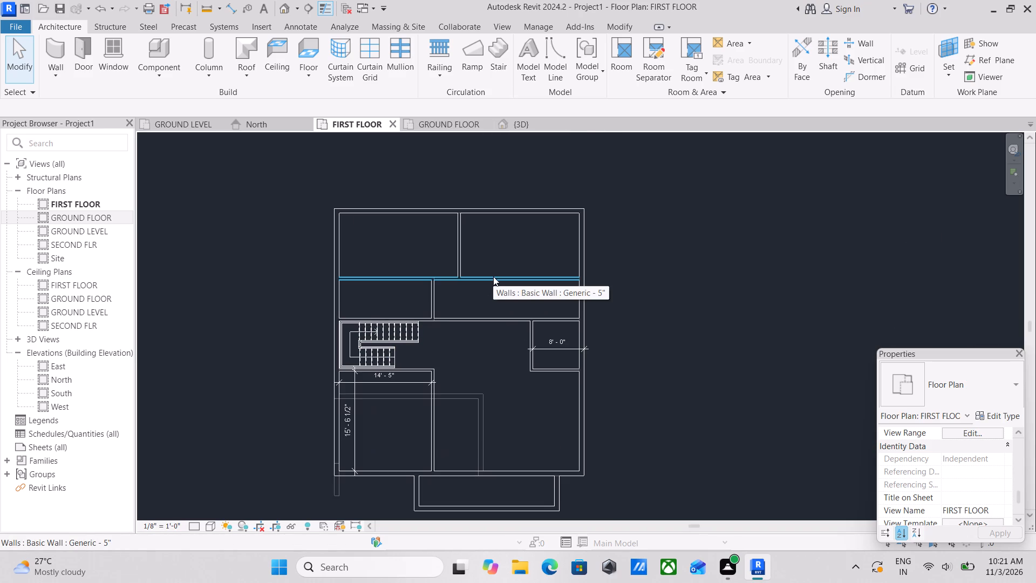
pyautogui.scroll(2, 492, 267)
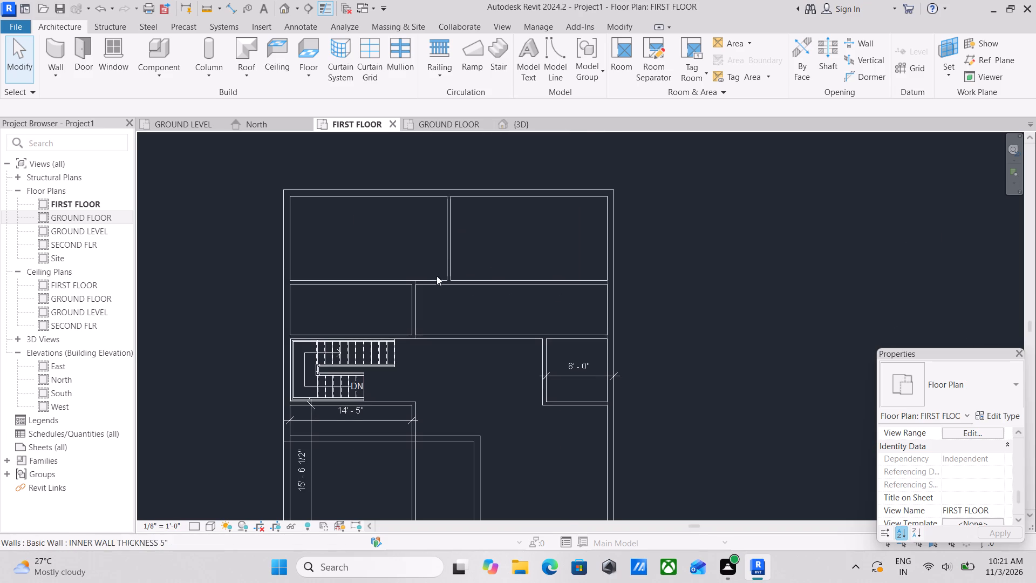
pyautogui.scroll(2, 416, 320)
pyautogui.click(459, 245)
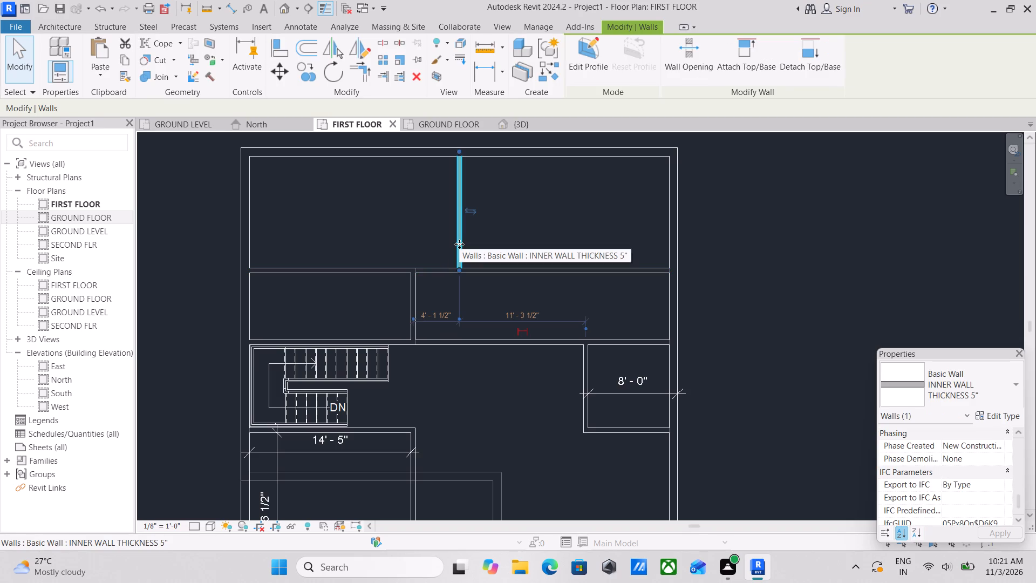
pyautogui.press('Right')
pyautogui.press('Right')
pyautogui.press('Right')
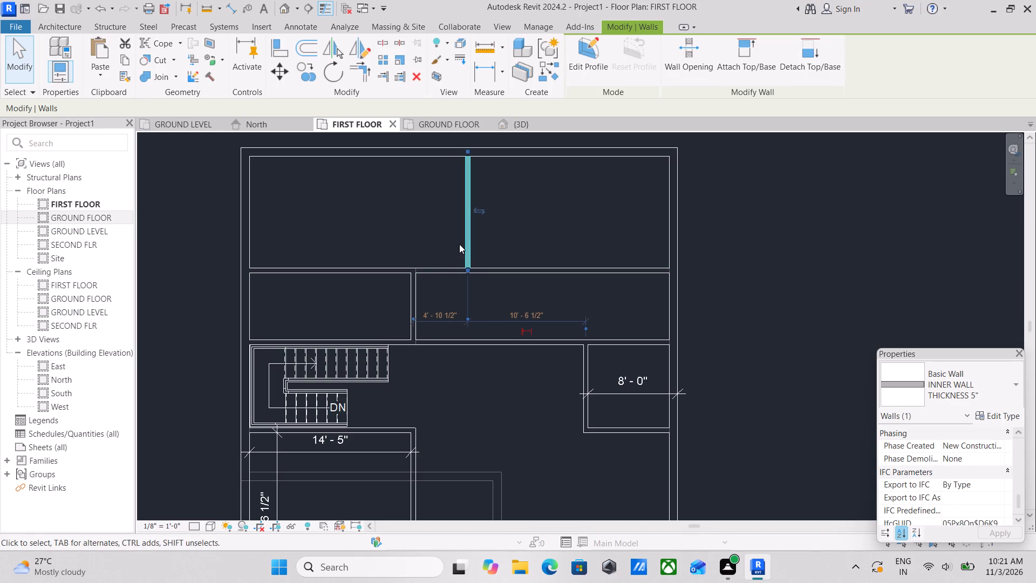
pyautogui.press('Right')
pyautogui.press('Right')
pyautogui.press('Right')
pyautogui.press('Right')
pyautogui.press('Right')
pyautogui.press('Right')
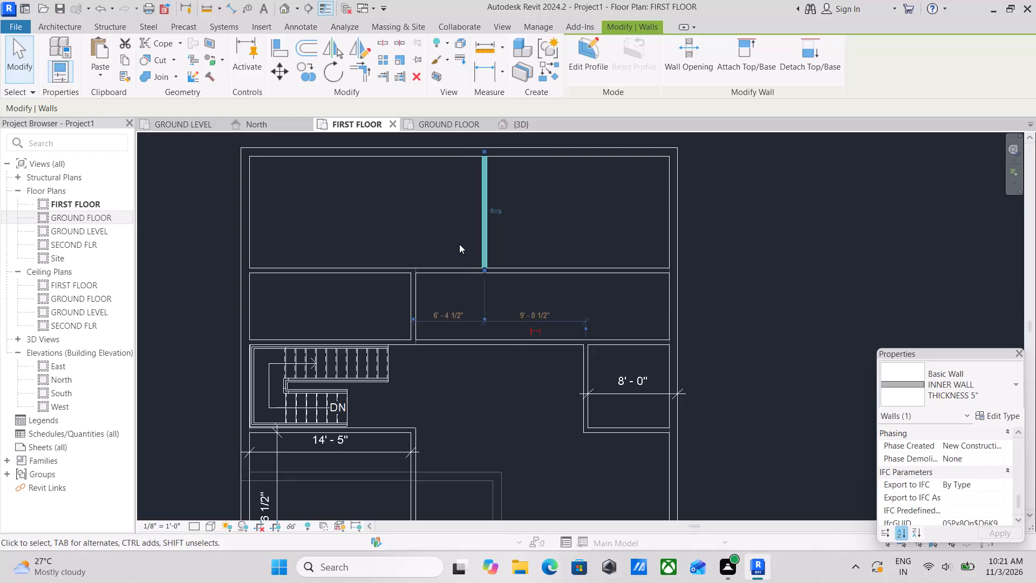
pyautogui.press('Right')
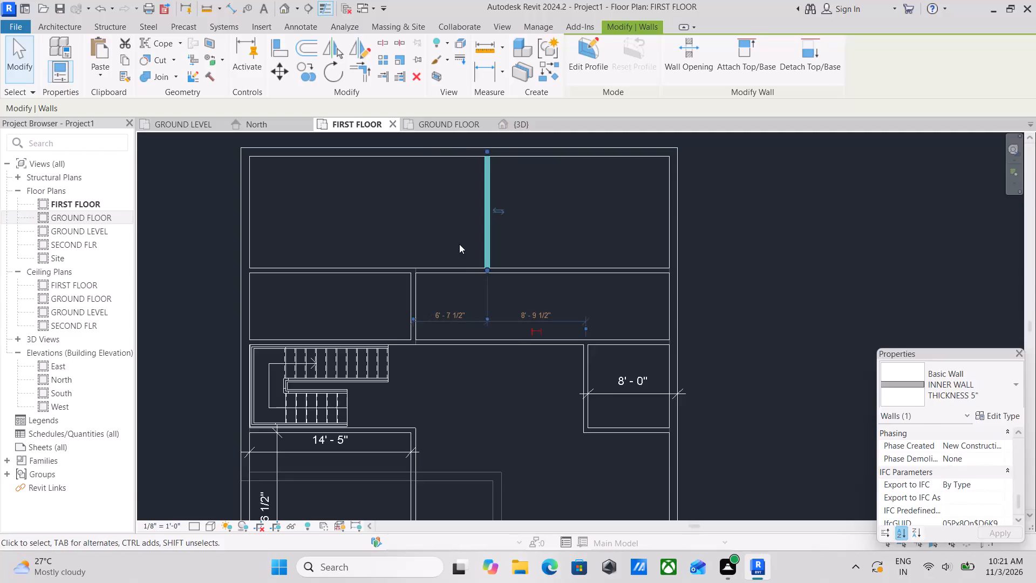
pyautogui.press('Escape')
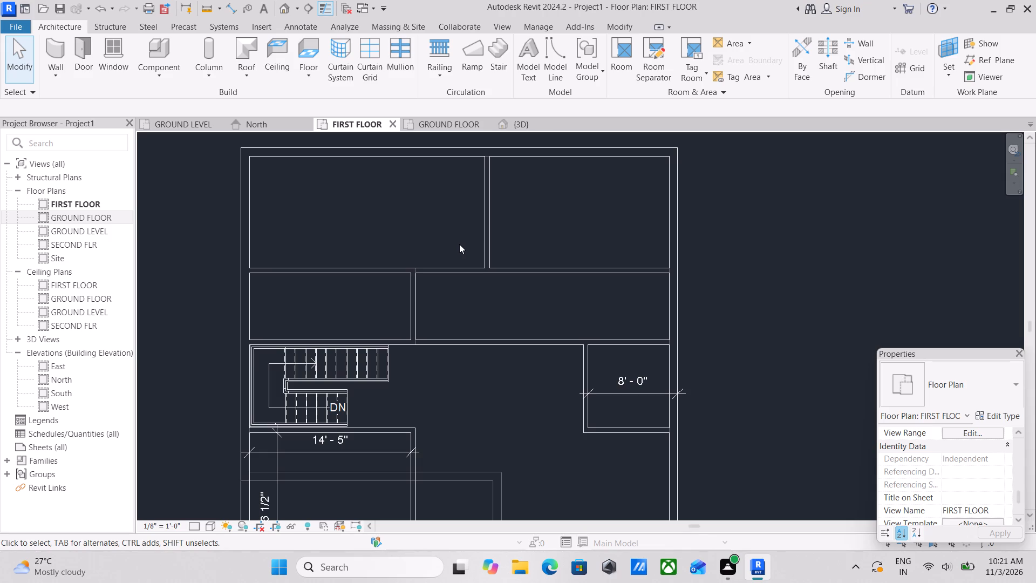
pyautogui.press('Escape')
# Examine the revised north rooms and the small 8' - 0" east room on the first-floor plan.
pyautogui.scroll(-6, 522, 215)
pyautogui.moveTo(523, 199); pyautogui.dragTo(518, 293, button='middle')
pyautogui.scroll(4, 518, 299)
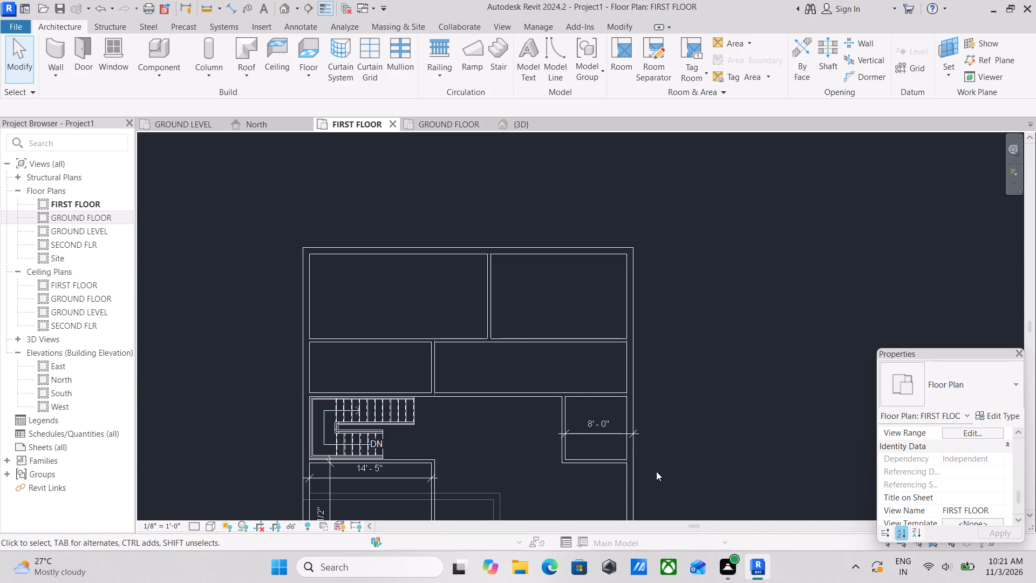
pyautogui.scroll(4, 656, 471)
pyautogui.scroll(4, 601, 440)
pyautogui.scroll(4, 462, 299)
pyautogui.scroll(-4, 461, 290)
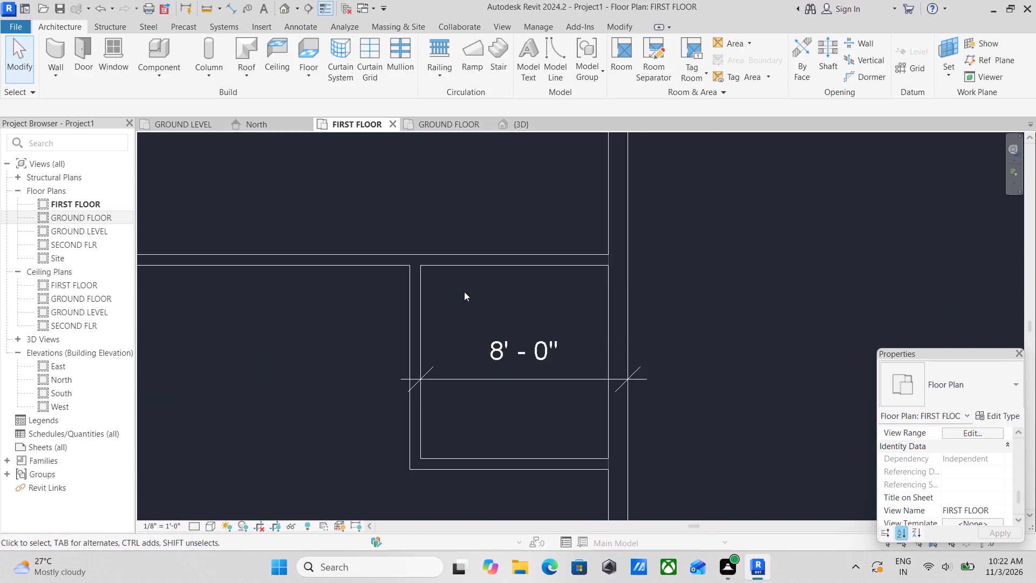
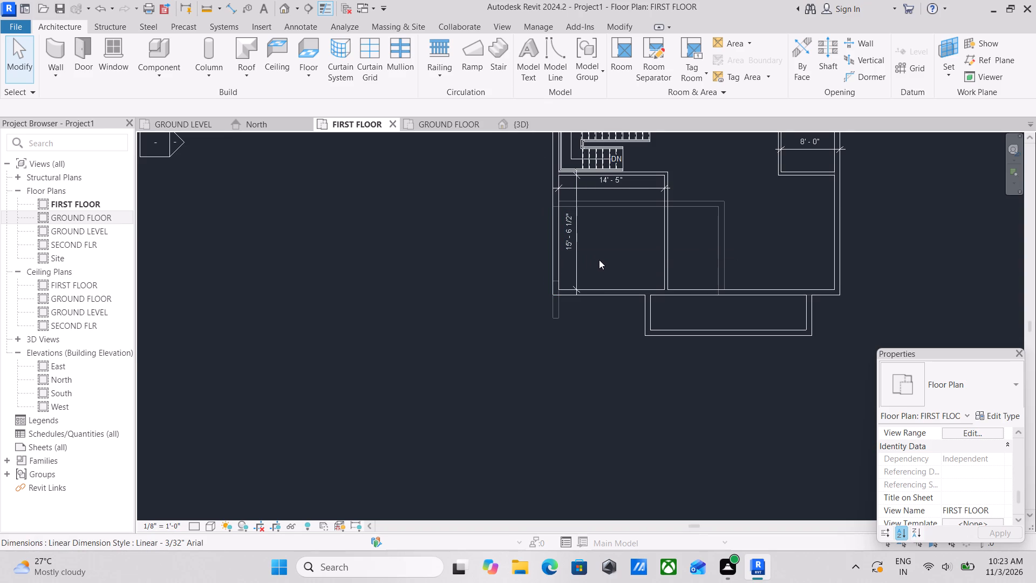
# Draw 9" outer walls from the first floor's south-west corner, running about 10'-6" south and about 40'-0" east.
pyautogui.write('wa')
pyautogui.scroll(2, 554, 305)
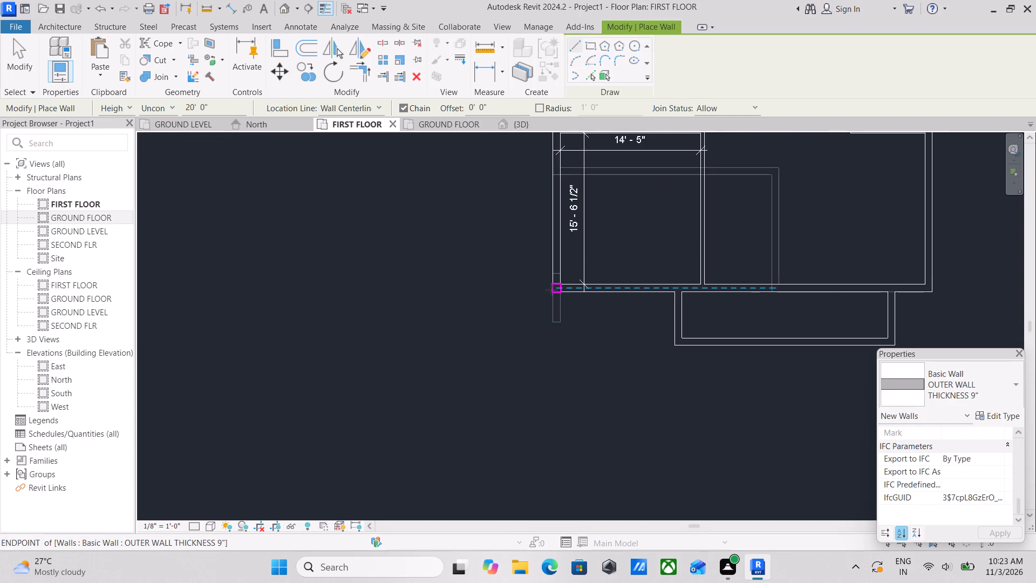
pyautogui.click(552, 289)
pyautogui.moveTo(554, 374); pyautogui.dragTo(561, 326, button='middle')
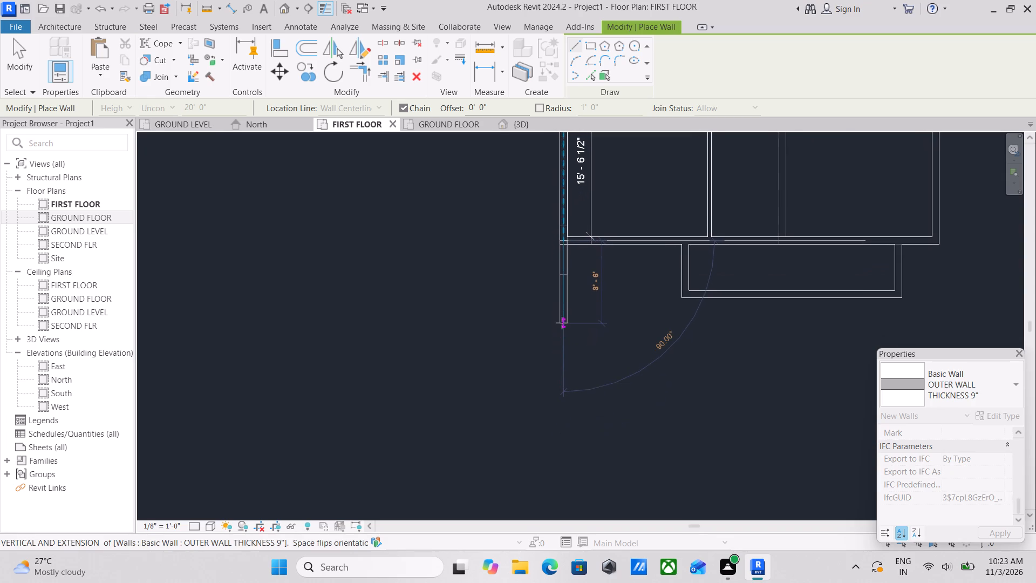
pyautogui.scroll(-1, 561, 346)
pyautogui.moveTo(561, 346); pyautogui.dragTo(561, 323, button='middle')
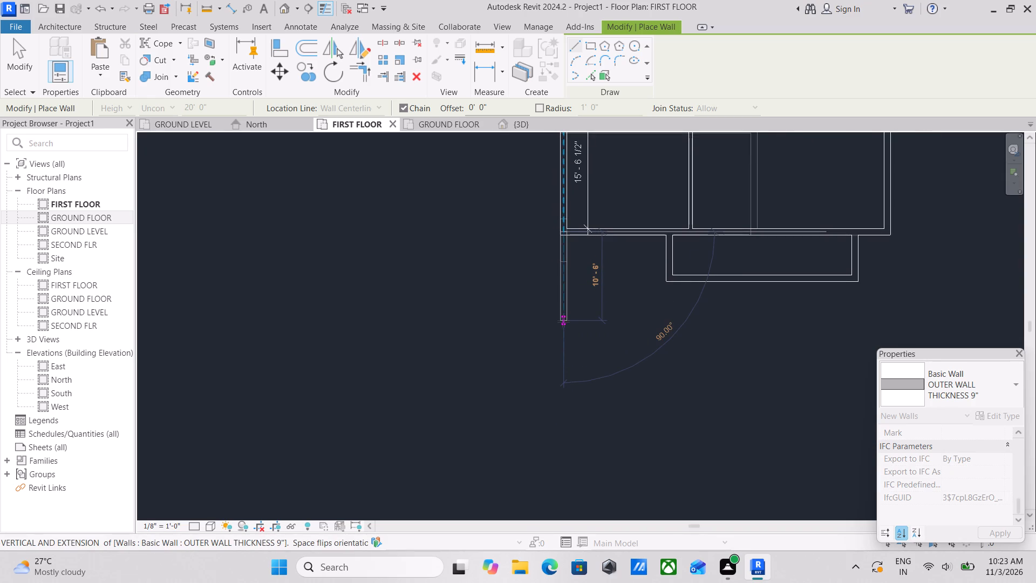
pyautogui.click(563, 321)
pyautogui.moveTo(731, 337); pyautogui.dragTo(681, 323, button='middle')
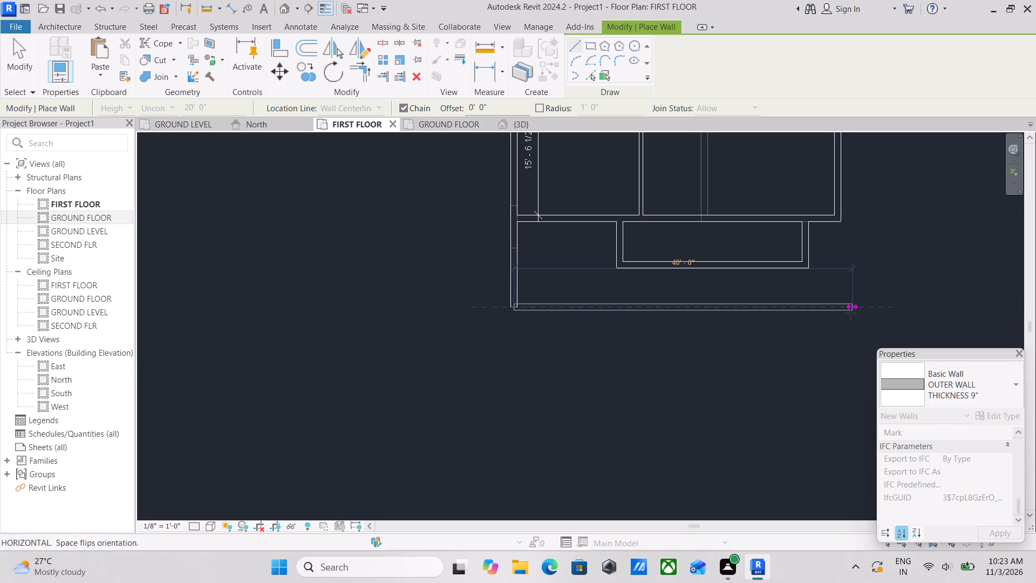
pyautogui.click(850, 313)
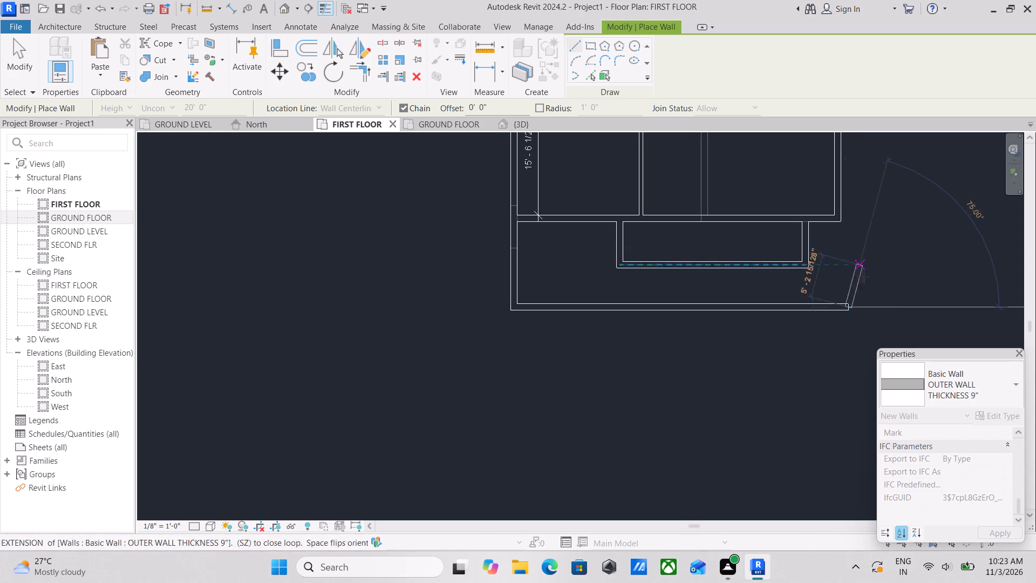
pyautogui.press('Escape')
# Close the front enclosure with a 9" outer wall from the building's south-east corner down to the new south wall.
pyautogui.scroll(2, 848, 239)
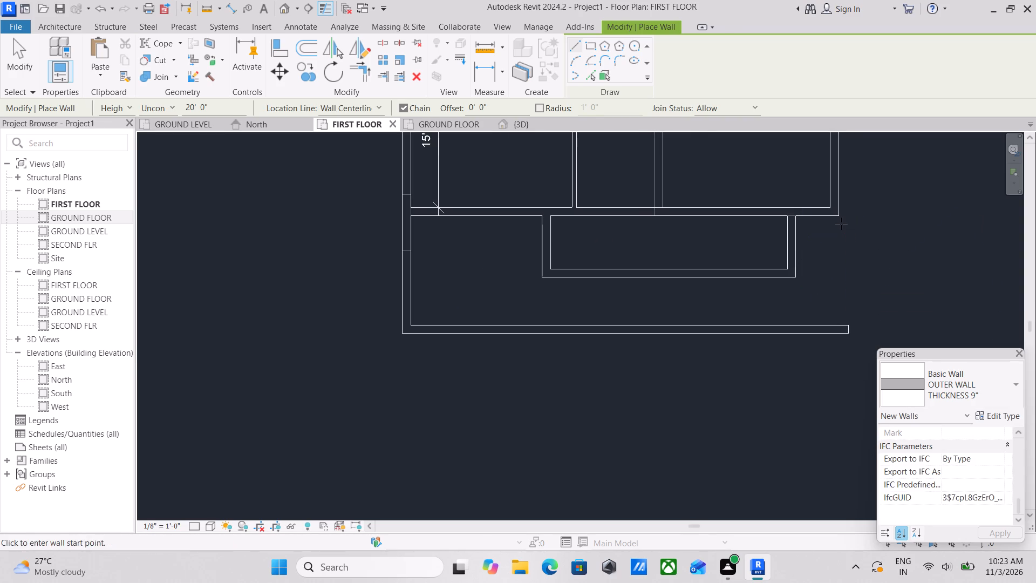
pyautogui.click(837, 216)
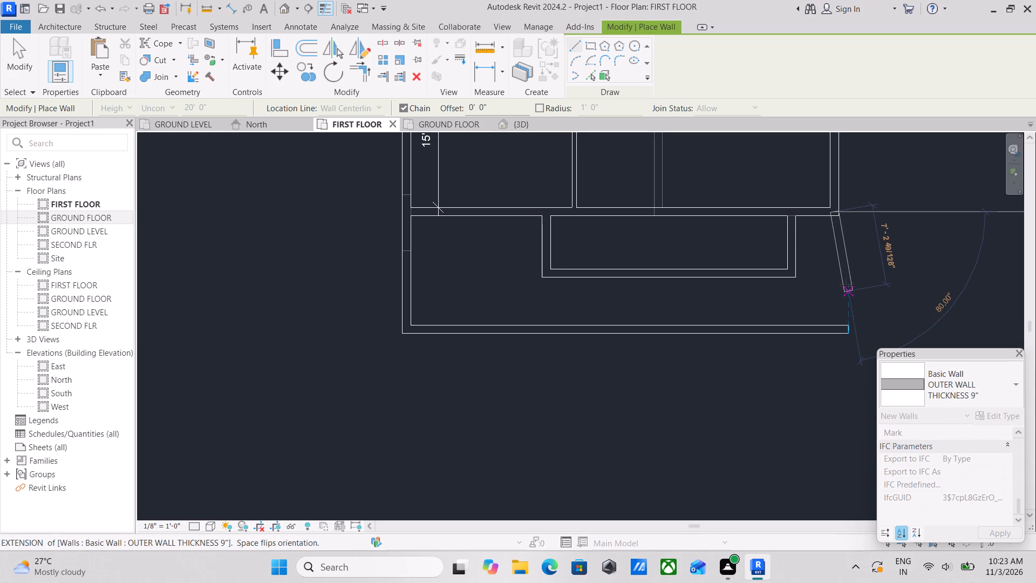
pyautogui.press('Escape')
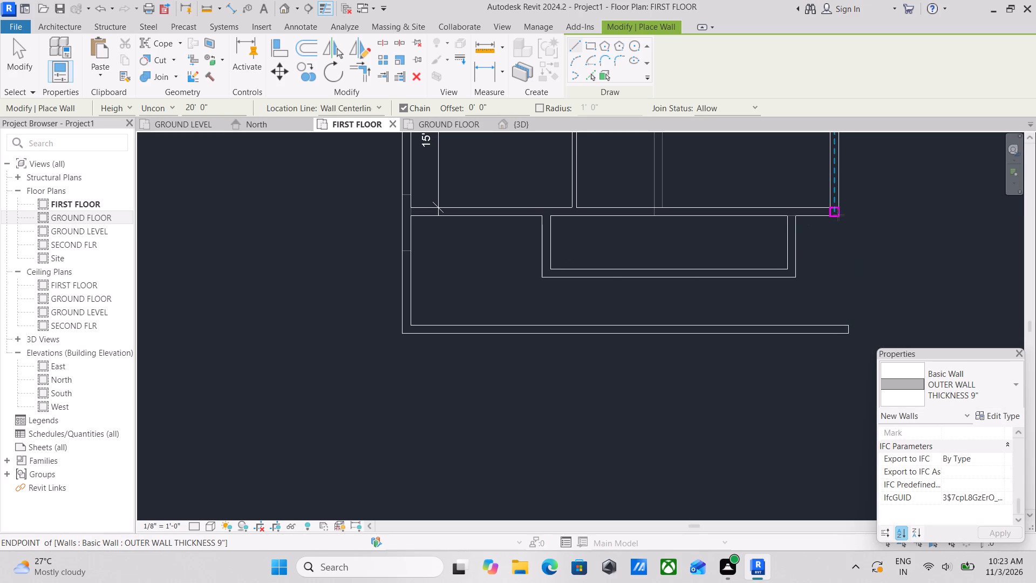
pyautogui.click(833, 218)
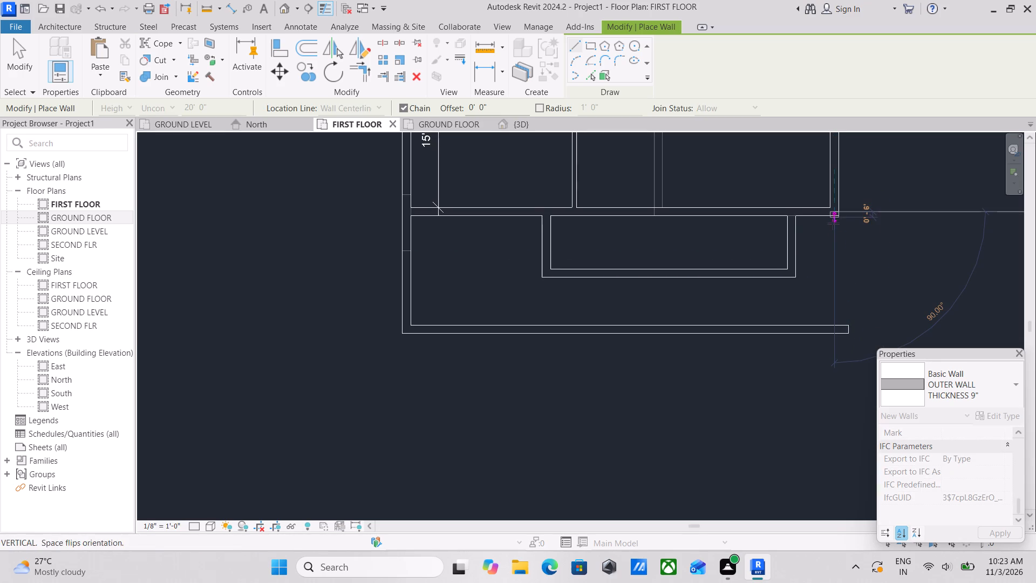
pyautogui.click(832, 334)
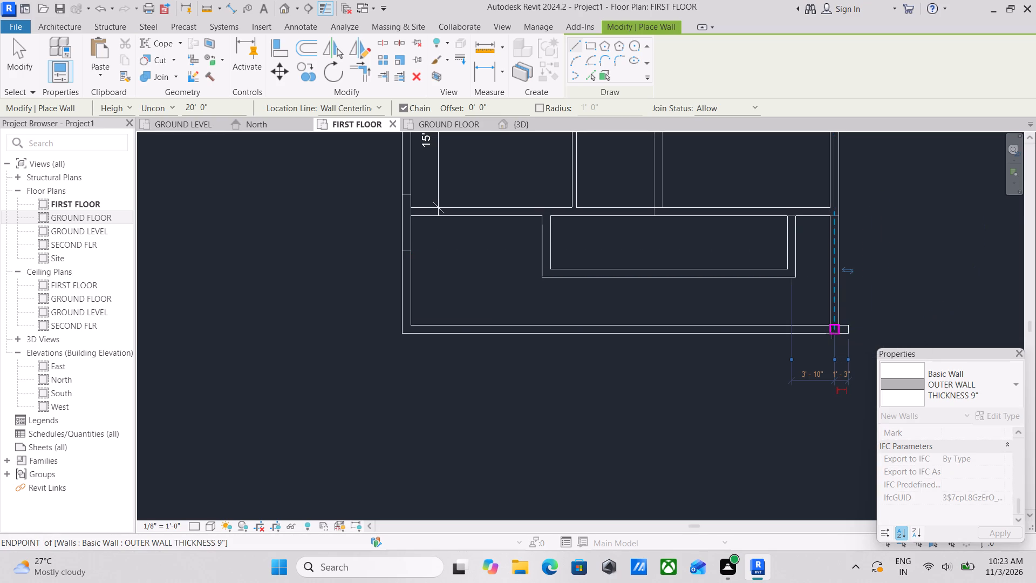
pyautogui.press('Escape')
pyautogui.scroll(2, 850, 354)
pyautogui.press('Escape')
pyautogui.press('Escape')
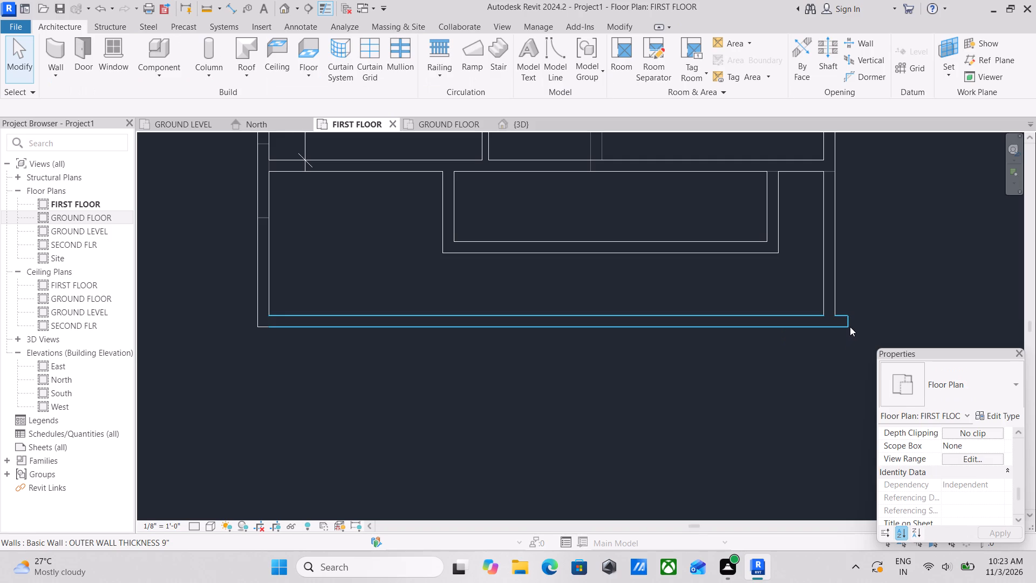
# Shorten the new south wall's overhanging east end so it meets the east wall at the corner.
pyautogui.click(850, 326)
pyautogui.scroll(2, 850, 326)
pyautogui.moveTo(844, 321); pyautogui.dragTo(839, 320)
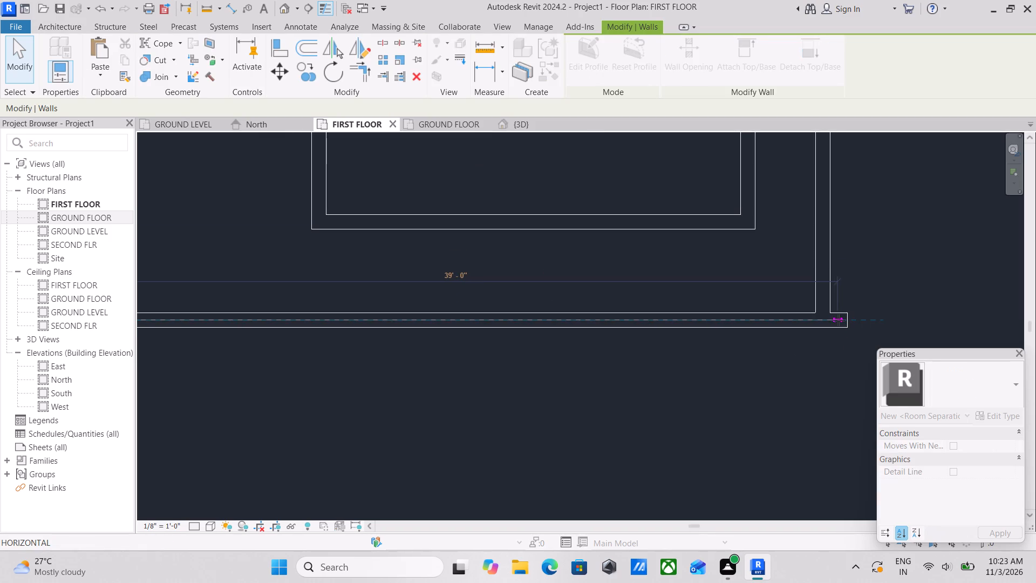
pyautogui.moveTo(839, 320); pyautogui.dragTo(828, 320)
pyautogui.click(828, 320)
pyautogui.scroll(-3, 832, 321)
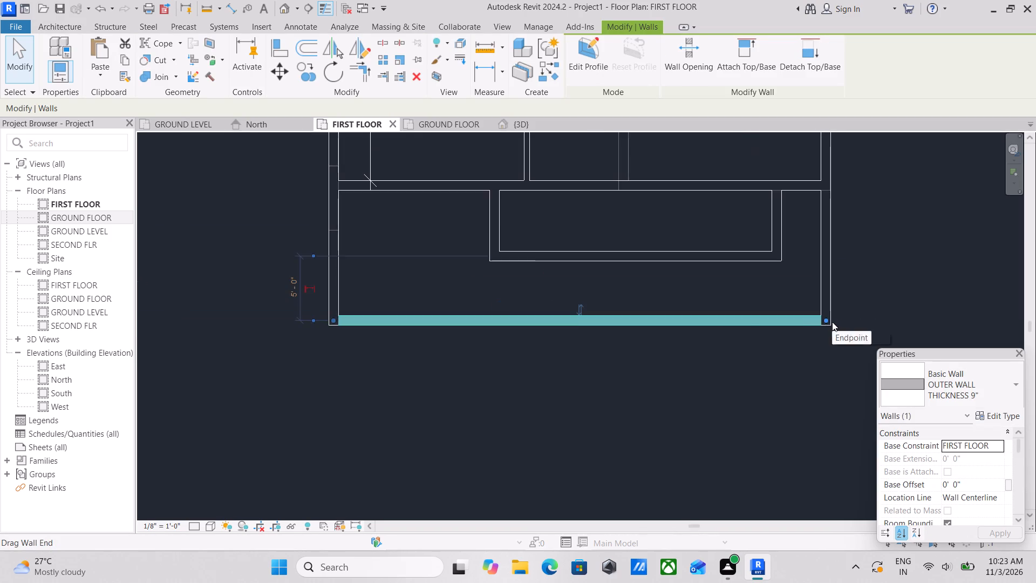
pyautogui.scroll(-5, 711, 327)
pyautogui.scroll(-2, 647, 327)
pyautogui.press('Escape')
# Examine the first floor plan's overall wall layout, including the rooms, staircase and new front enclosure.
pyautogui.scroll(-3, 642, 323)
pyautogui.moveTo(642, 322); pyautogui.dragTo(672, 289, button='middle')
pyautogui.scroll(2, 655, 294)
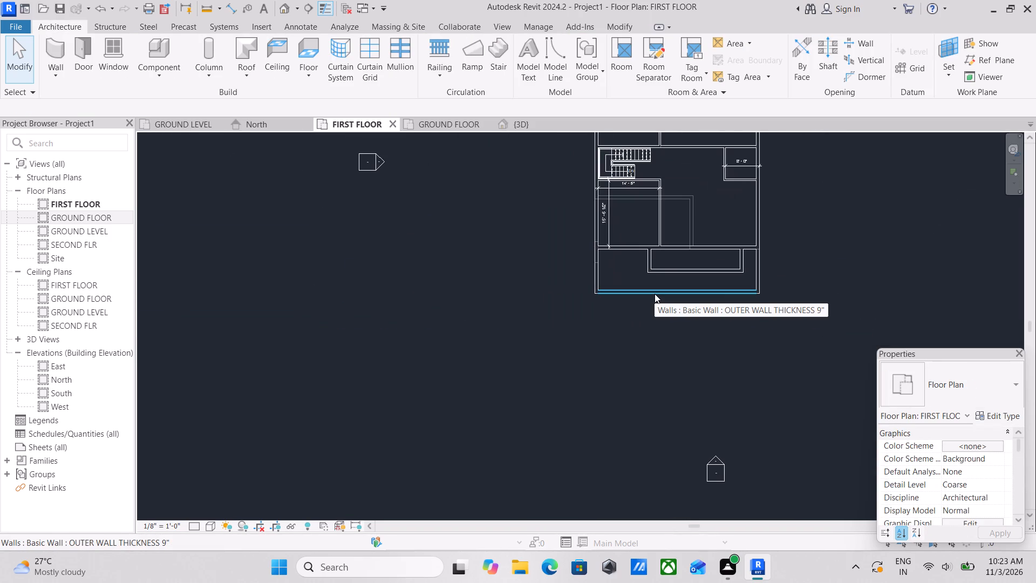
pyautogui.scroll(3, 719, 100)
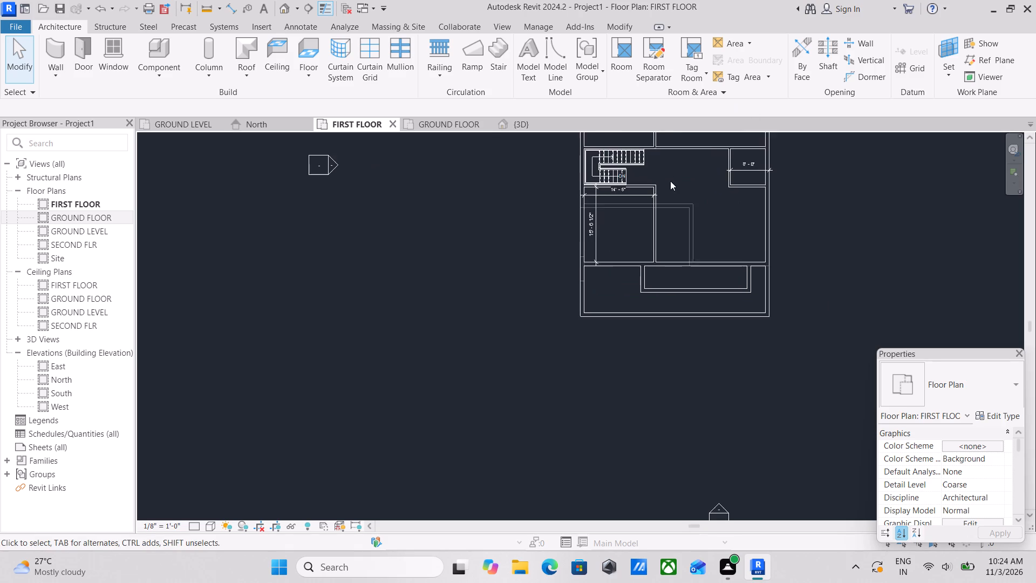
pyautogui.moveTo(672, 181); pyautogui.dragTo(638, 367, button='middle')
pyautogui.scroll(2, 641, 342)
pyautogui.scroll(4, 667, 291)
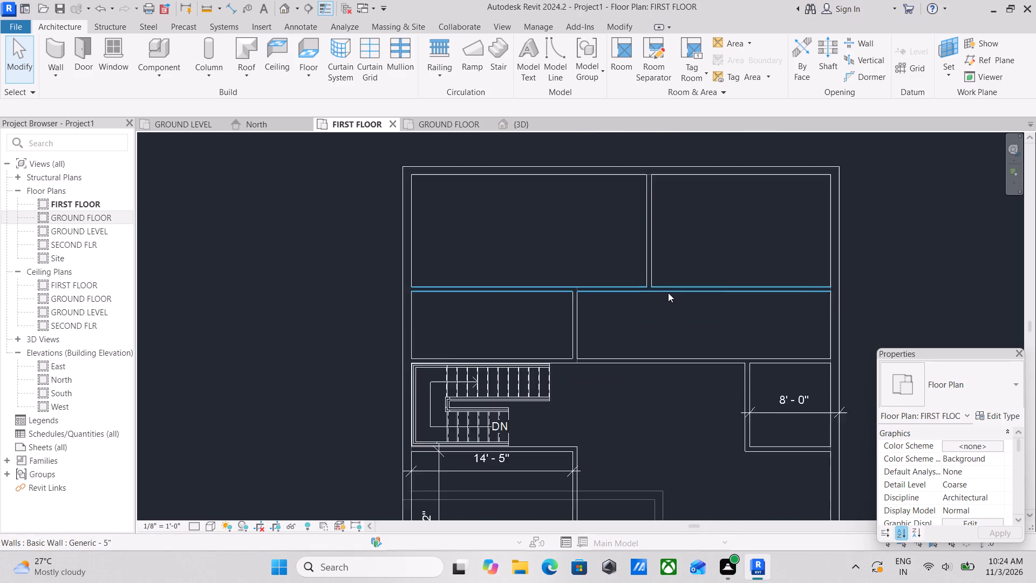
pyautogui.scroll(1, 668, 293)
pyautogui.scroll(-2, 668, 292)
pyautogui.moveTo(663, 306); pyautogui.dragTo(614, 277, button='middle')
pyautogui.scroll(-6, 606, 284)
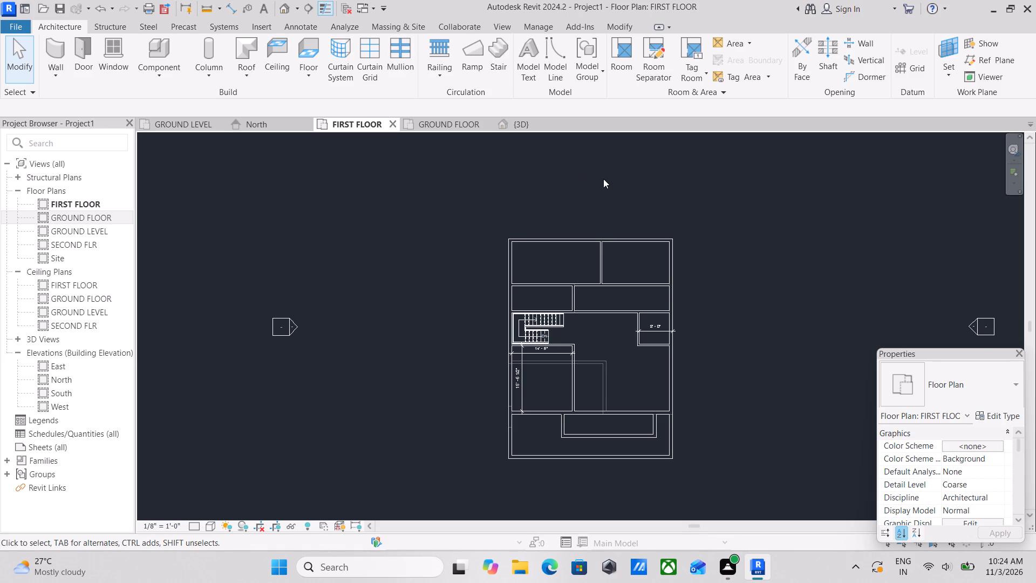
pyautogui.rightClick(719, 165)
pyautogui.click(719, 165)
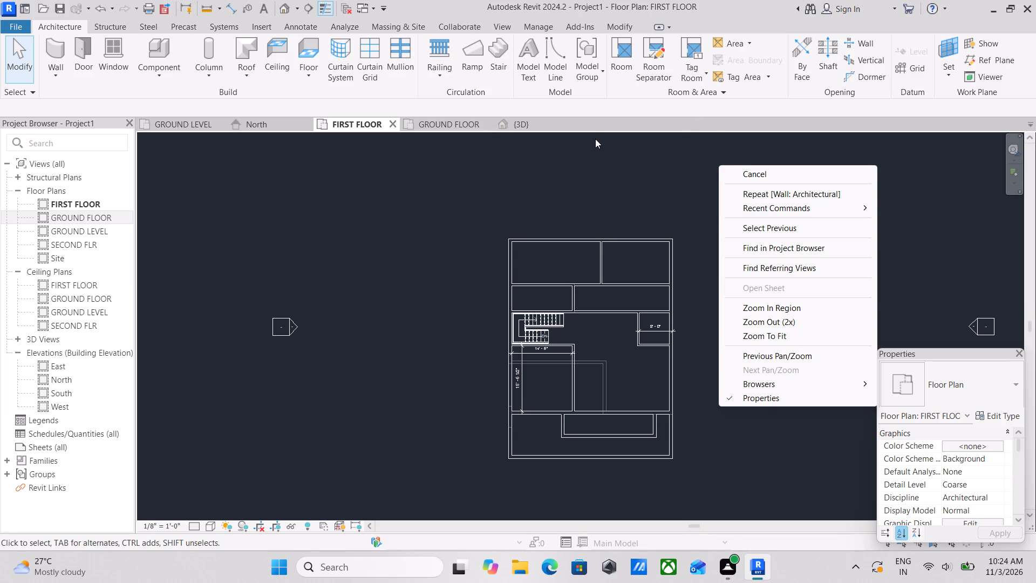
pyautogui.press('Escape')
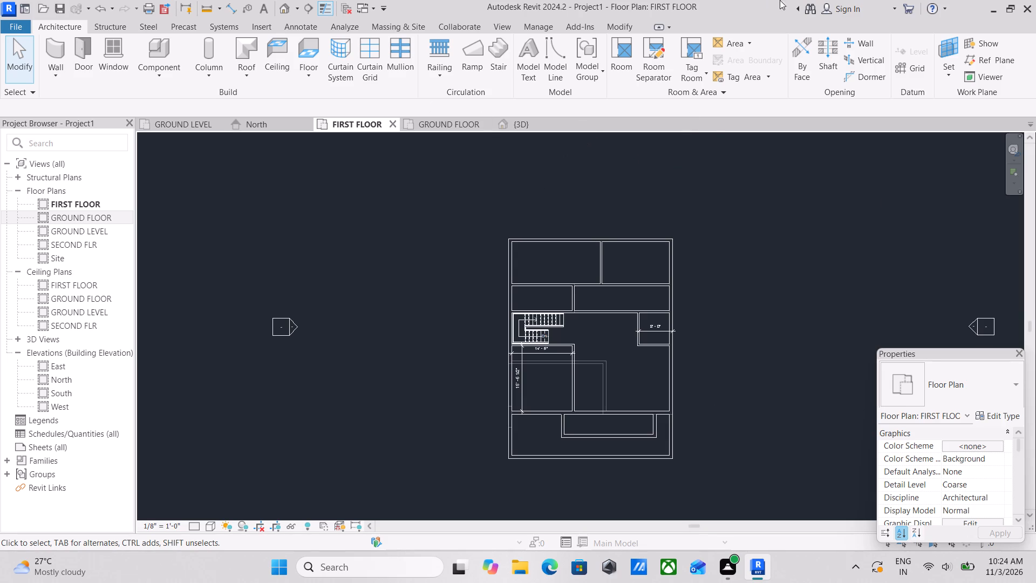
# Open the GROUND FLOOR plan and examine its outer walls, staircase, interior room and front projection.
pyautogui.click(430, 124)
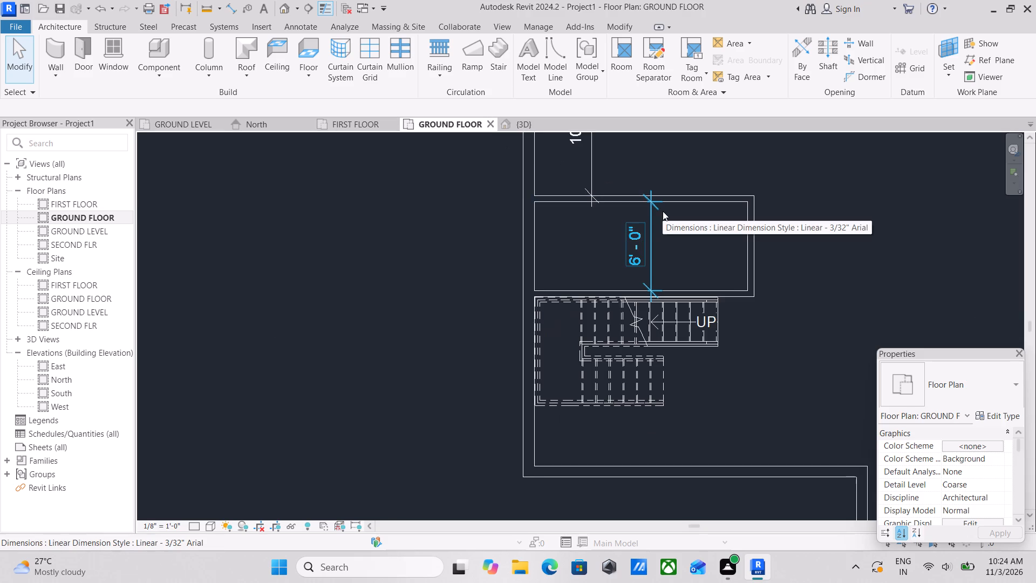
pyautogui.scroll(-1, 663, 211)
pyautogui.scroll(3, 663, 211)
pyautogui.scroll(-4, 663, 211)
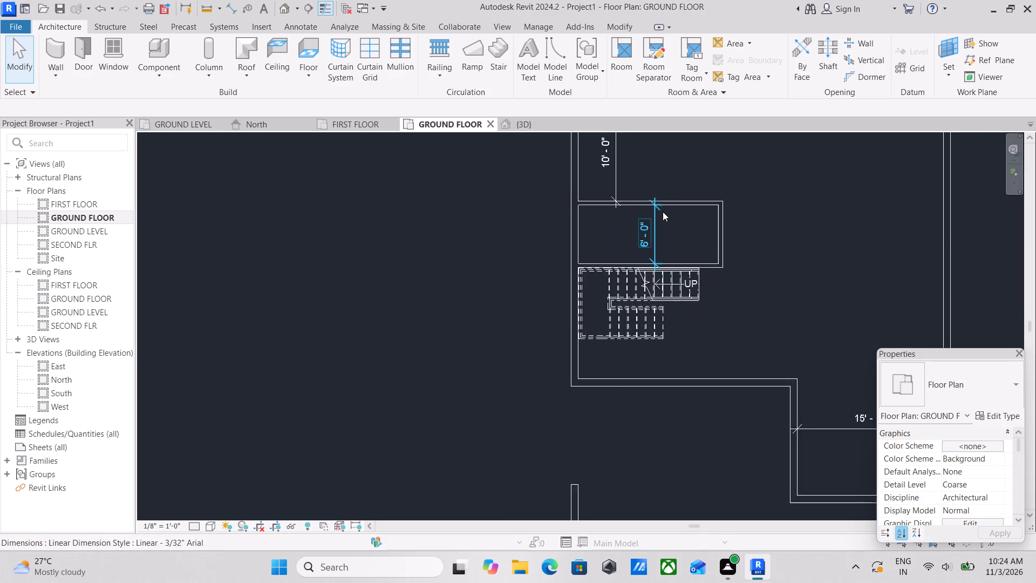
pyautogui.scroll(-6, 663, 212)
pyautogui.middleClick(663, 213)
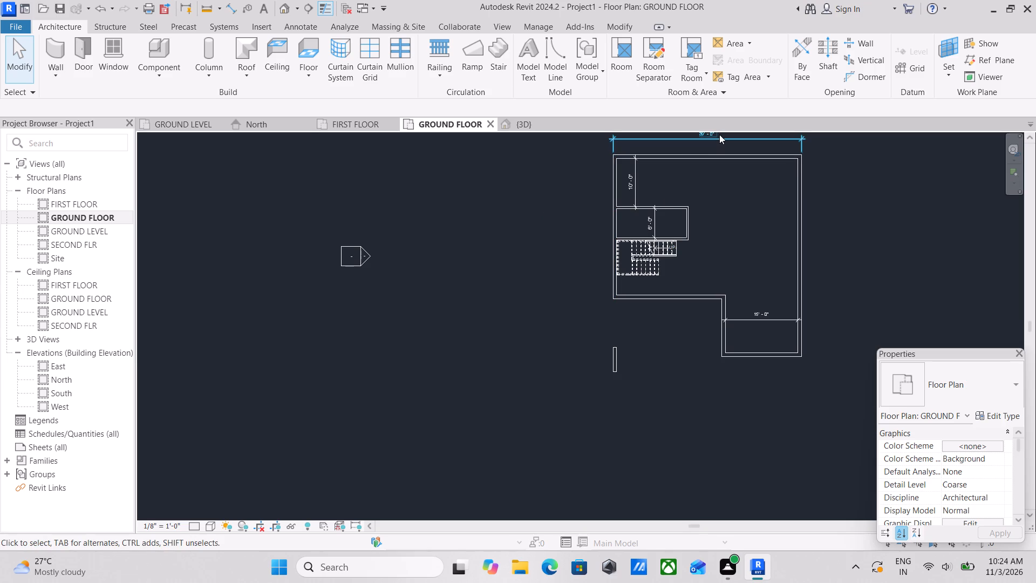
pyautogui.press('Escape')
pyautogui.scroll(-2, 764, 245)
pyautogui.moveTo(756, 240); pyautogui.dragTo(598, 244, button='middle')
pyautogui.scroll(1, 598, 244)
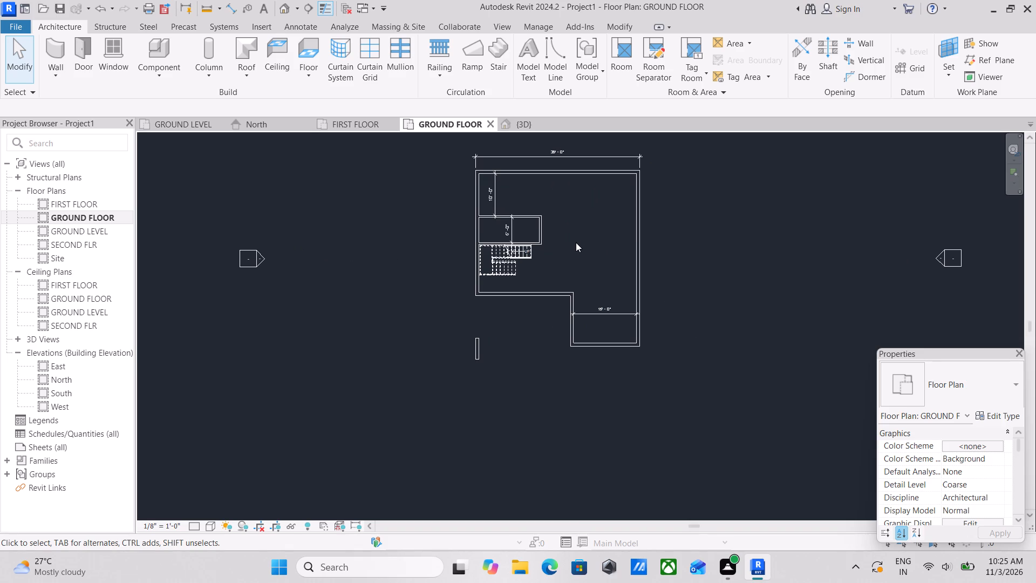
pyautogui.scroll(3, 572, 250)
pyautogui.moveTo(570, 252); pyautogui.dragTo(571, 268, button='middle')
pyautogui.scroll(-2, 567, 263)
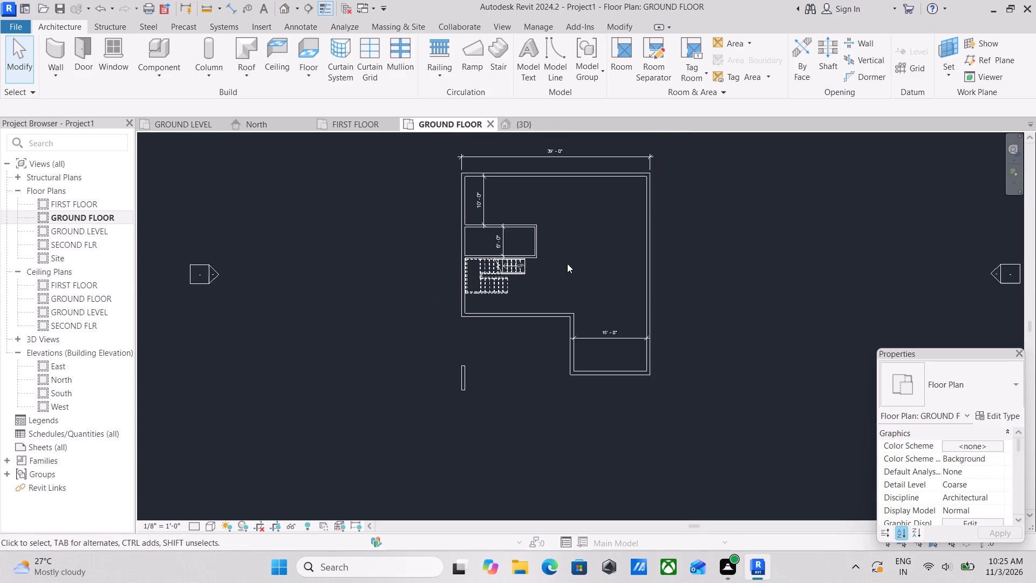
pyautogui.scroll(6, 572, 277)
pyautogui.scroll(-3, 559, 238)
pyautogui.moveTo(559, 237); pyautogui.dragTo(550, 310, button='middle')
pyautogui.scroll(1, 550, 310)
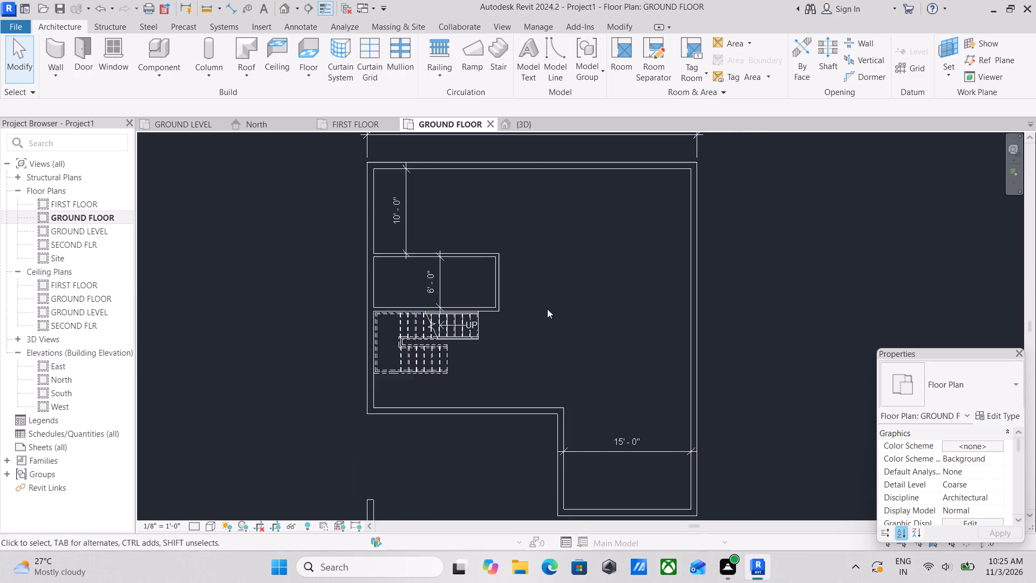
pyautogui.moveTo(479, 257); pyautogui.dragTo(519, 306, button='middle')
pyautogui.scroll(-4, 564, 415)
pyautogui.moveTo(555, 403); pyautogui.dragTo(546, 373, button='middle')
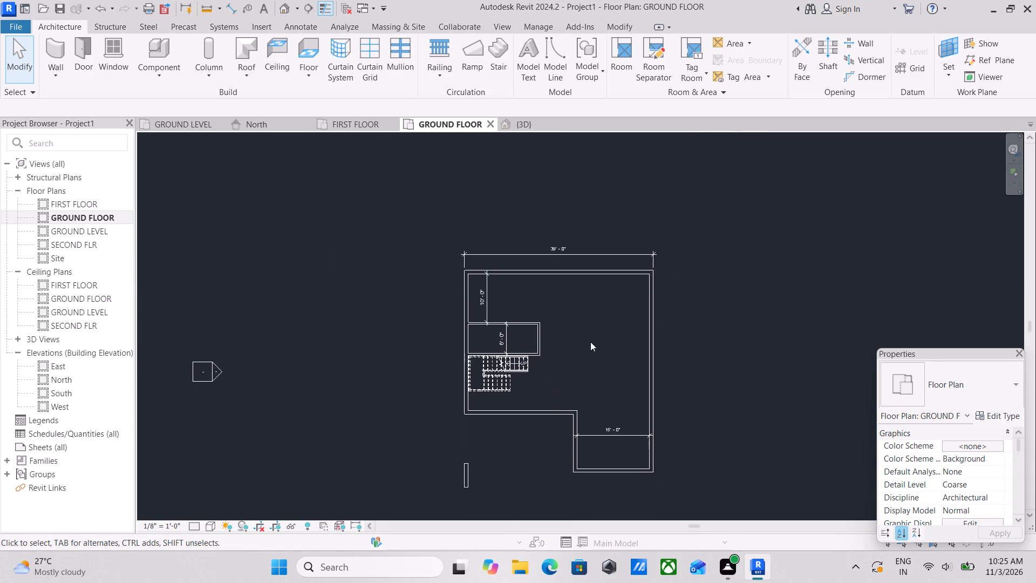
pyautogui.scroll(4, 669, 304)
pyautogui.moveTo(589, 310); pyautogui.dragTo(591, 315, button='middle')
pyautogui.scroll(2, 575, 310)
pyautogui.scroll(-2, 415, 276)
pyautogui.moveTo(415, 276); pyautogui.dragTo(516, 265, button='middle')
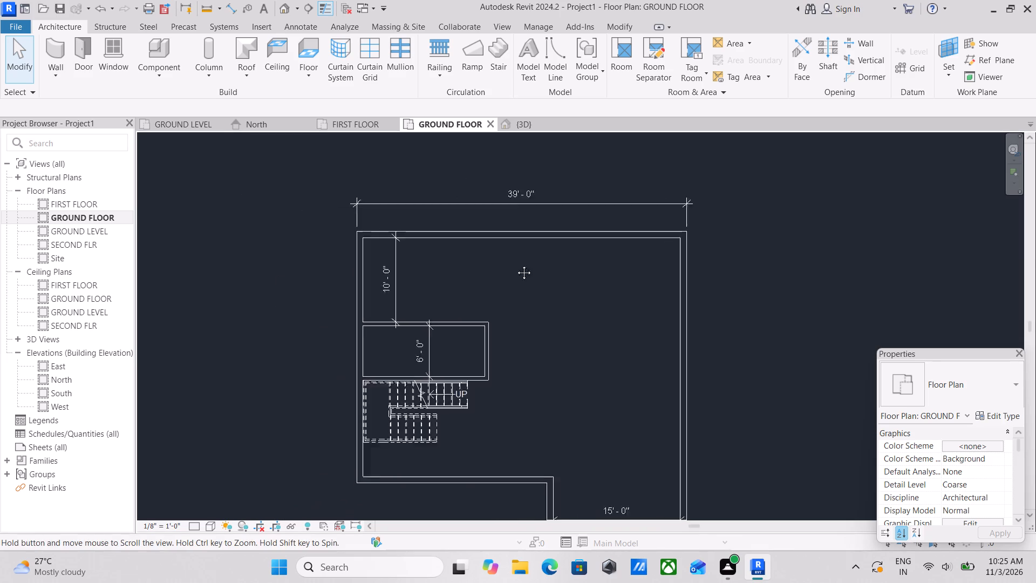
pyautogui.moveTo(516, 265); pyautogui.dragTo(547, 265, button='middle')
pyautogui.scroll(-3, 565, 273)
pyautogui.moveTo(570, 268); pyautogui.dragTo(528, 197, button='middle')
pyautogui.scroll(3, 506, 283)
pyautogui.scroll(-2, 512, 272)
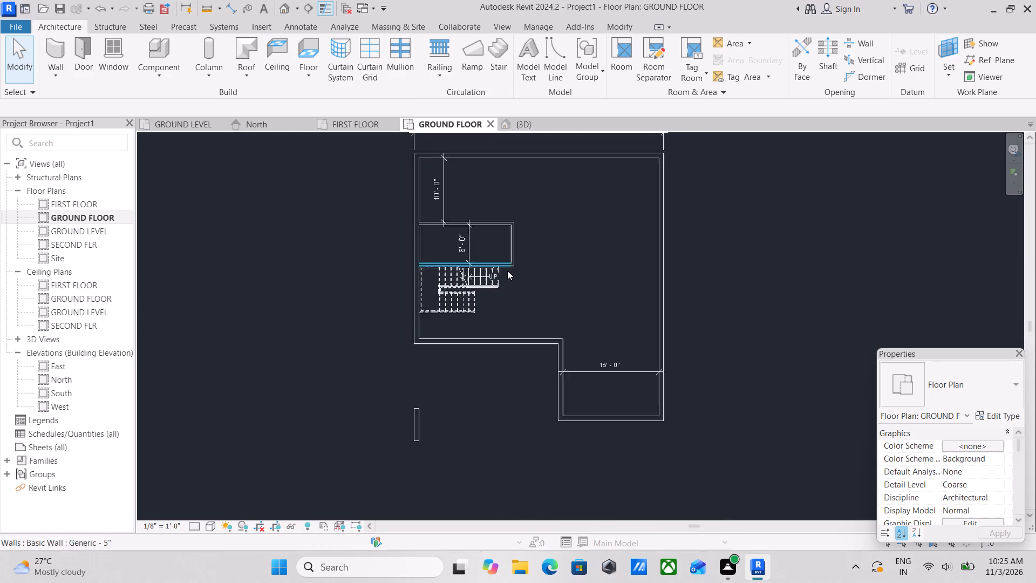
pyautogui.scroll(-1, 507, 270)
pyautogui.moveTo(497, 270); pyautogui.dragTo(484, 282, button='middle')
pyautogui.scroll(1, 621, 239)
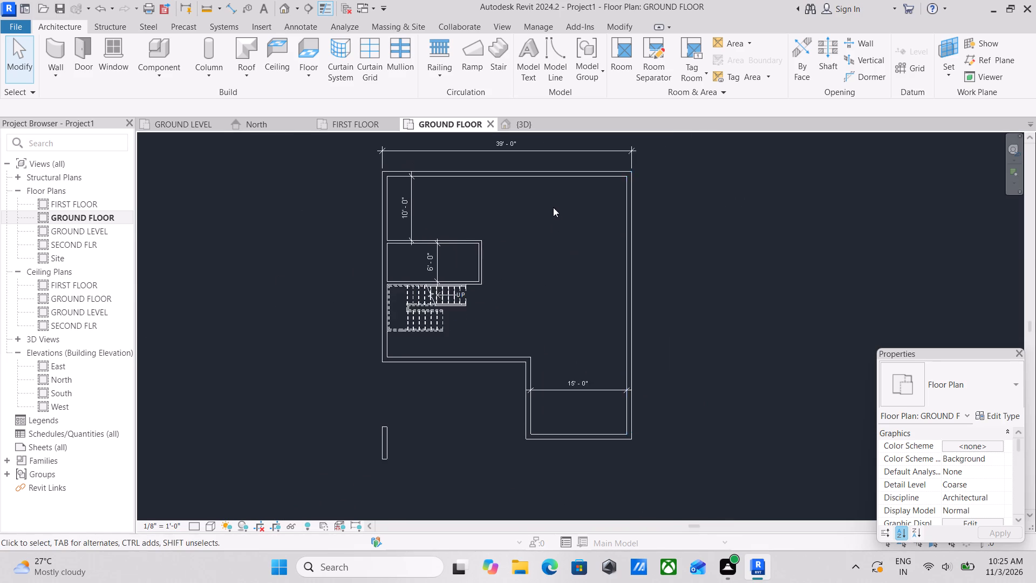
pyautogui.scroll(3, 553, 207)
pyautogui.scroll(2, 498, 212)
pyautogui.scroll(-3, 497, 219)
pyautogui.moveTo(505, 211); pyautogui.dragTo(513, 188, button='middle')
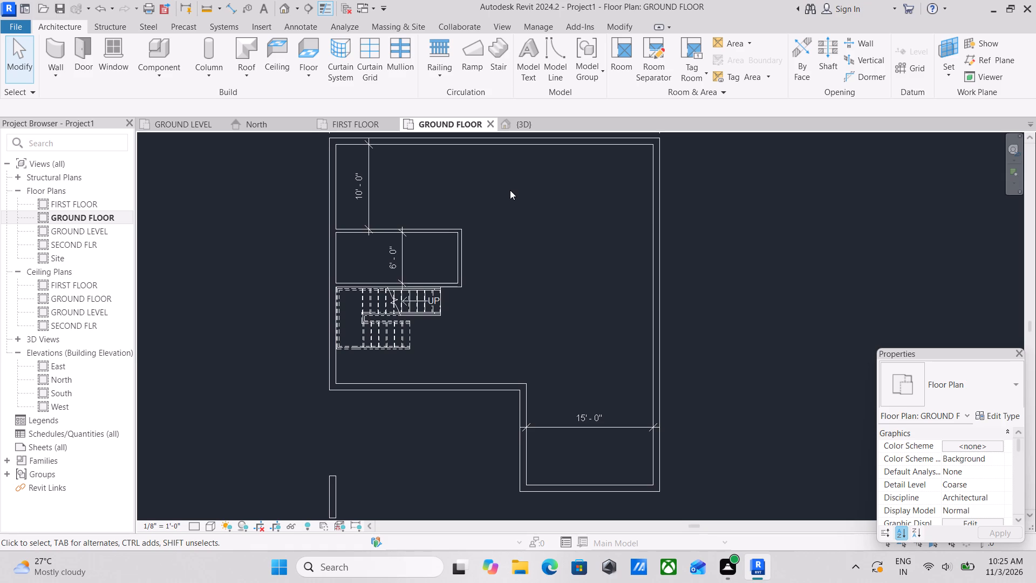
pyautogui.scroll(2, 442, 176)
pyautogui.scroll(-1, 391, 212)
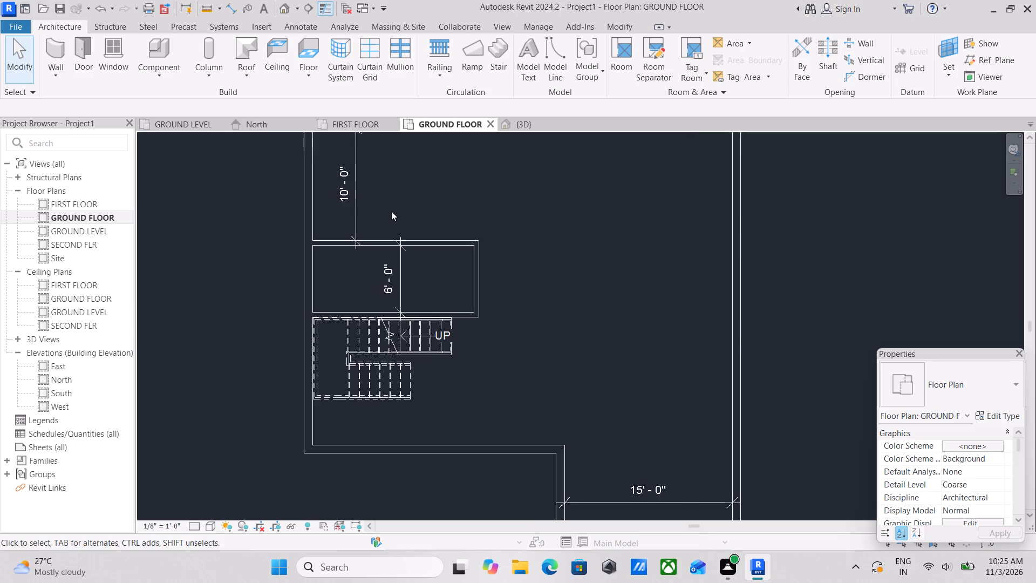
pyautogui.moveTo(391, 211); pyautogui.dragTo(337, 118, button='middle')
pyautogui.scroll(-1, 391, 211)
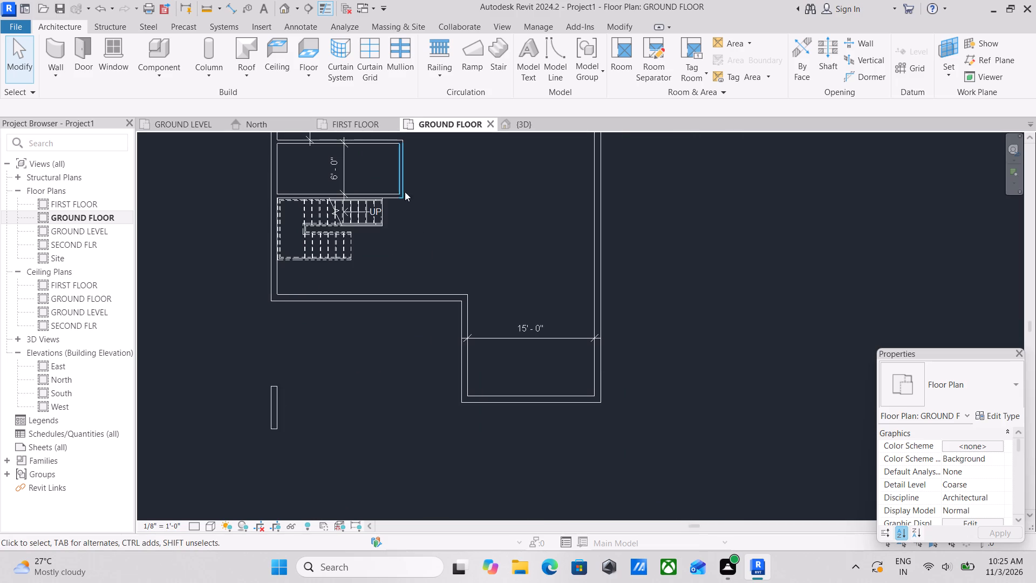
pyautogui.scroll(1, 406, 215)
pyautogui.scroll(-2, 412, 192)
pyautogui.moveTo(412, 192); pyautogui.dragTo(370, 227, button='middle')
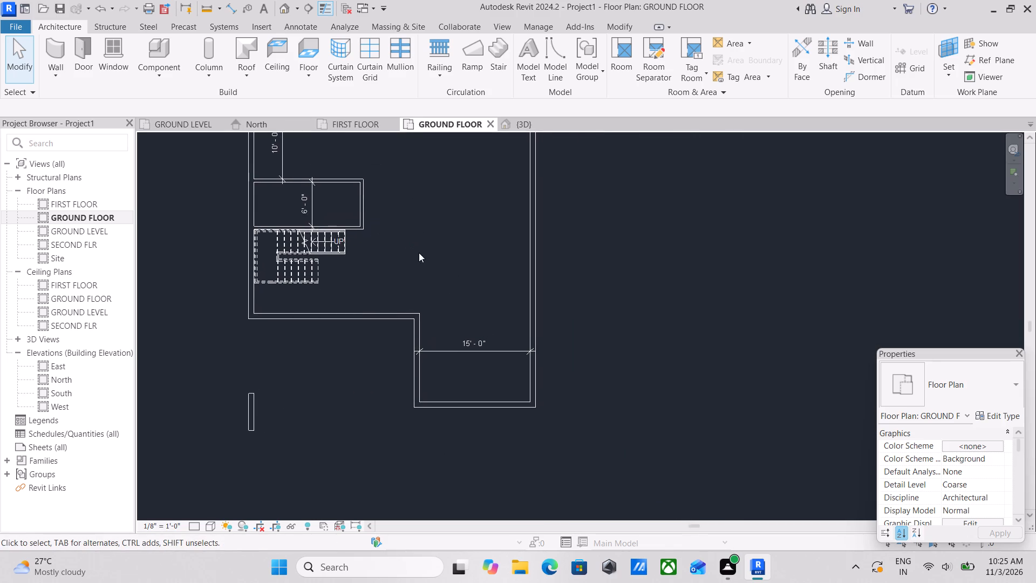
pyautogui.scroll(-3, 430, 255)
pyautogui.scroll(4, 443, 273)
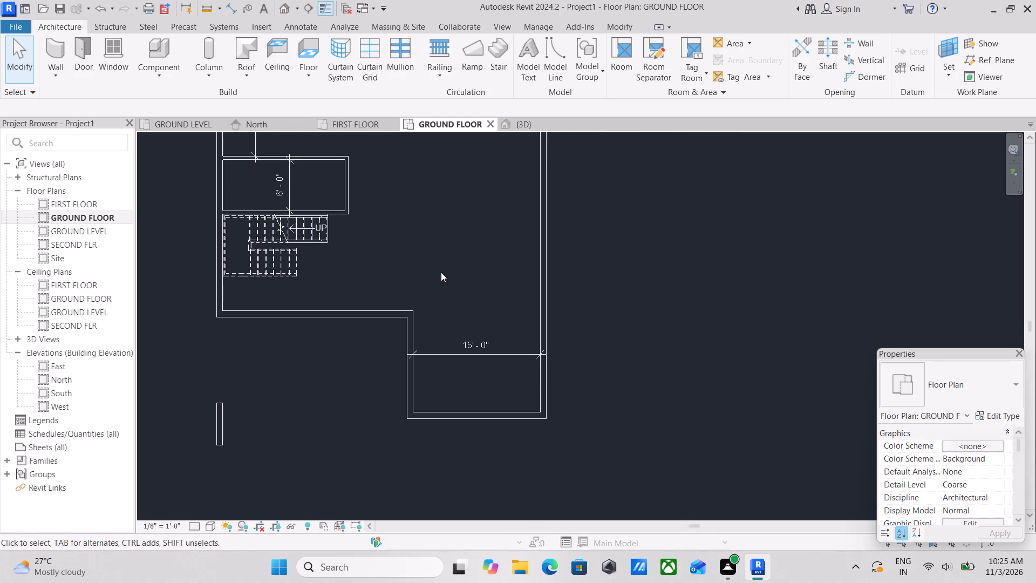
pyautogui.scroll(-3, 441, 272)
pyautogui.moveTo(440, 271); pyautogui.dragTo(446, 227, button='middle')
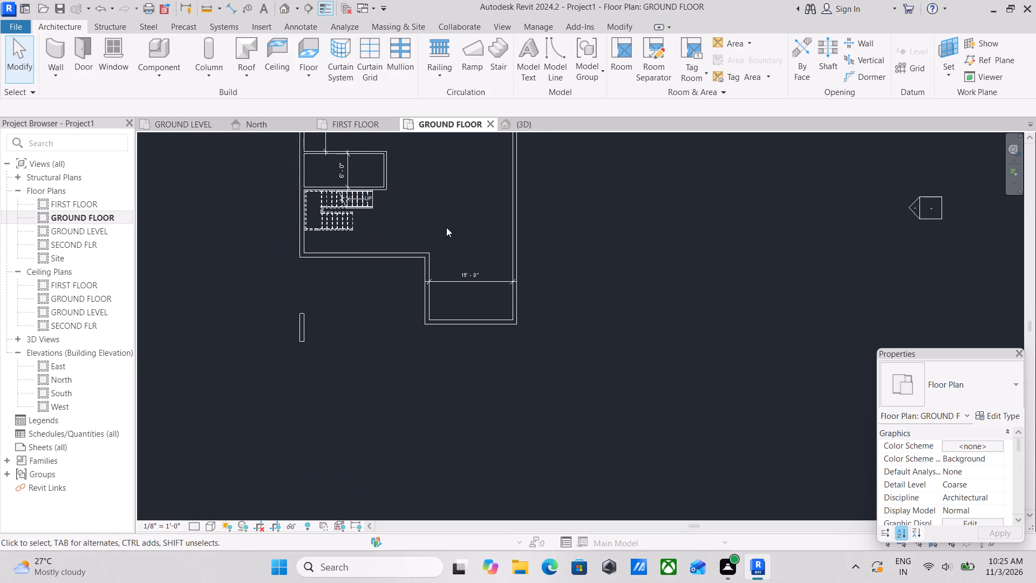
# Examine the ground floor plan's outer walls, staircase, interior rooms and dimensioned front projection.
pyautogui.scroll(2, 274, 294)
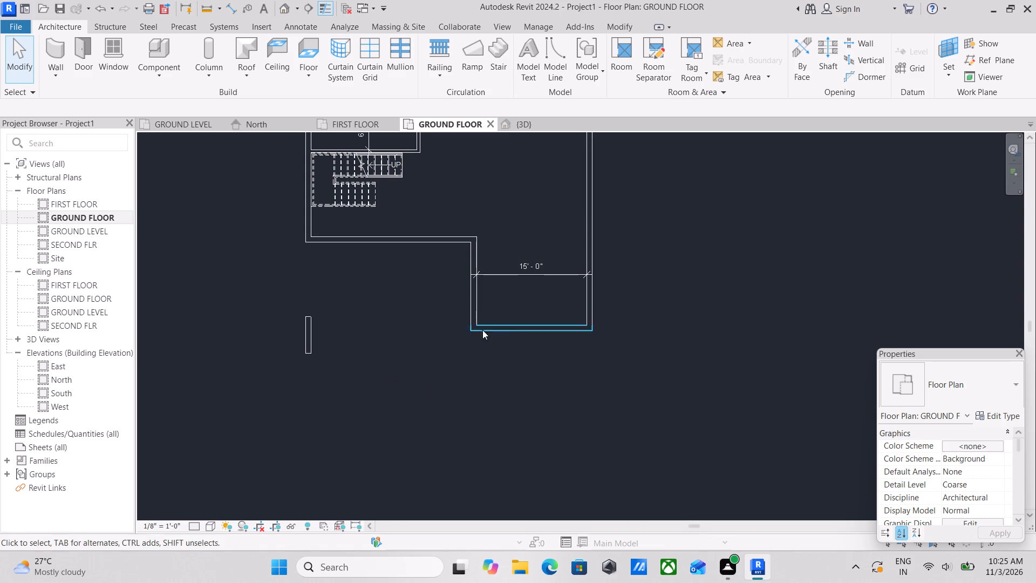
pyautogui.scroll(-1, 764, 296)
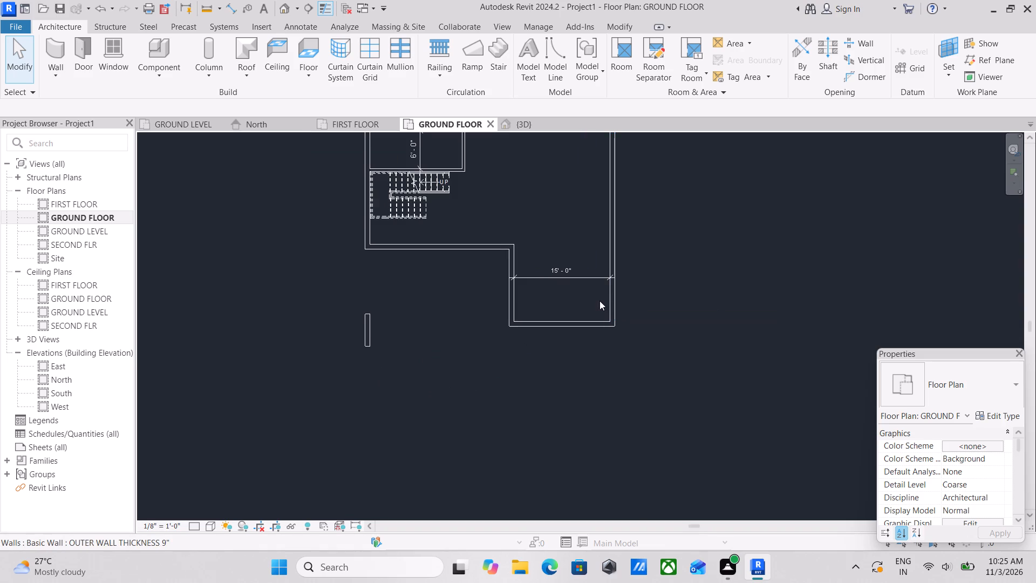
pyautogui.scroll(-1, 592, 295)
pyautogui.moveTo(580, 291); pyautogui.dragTo(493, 304, button='middle')
pyautogui.scroll(-2, 487, 306)
pyautogui.moveTo(487, 306); pyautogui.dragTo(483, 340, button='middle')
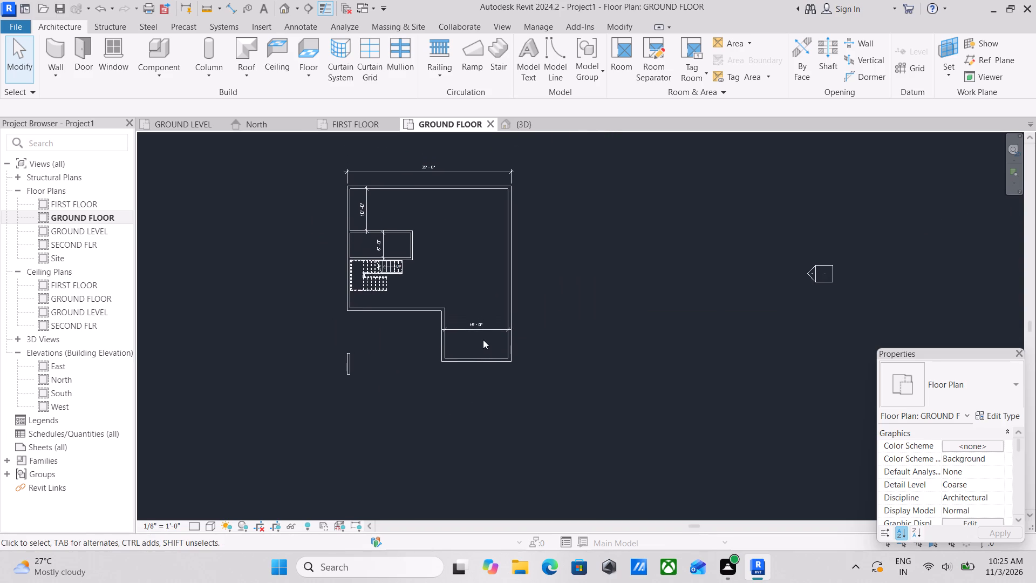
pyautogui.scroll(2, 473, 331)
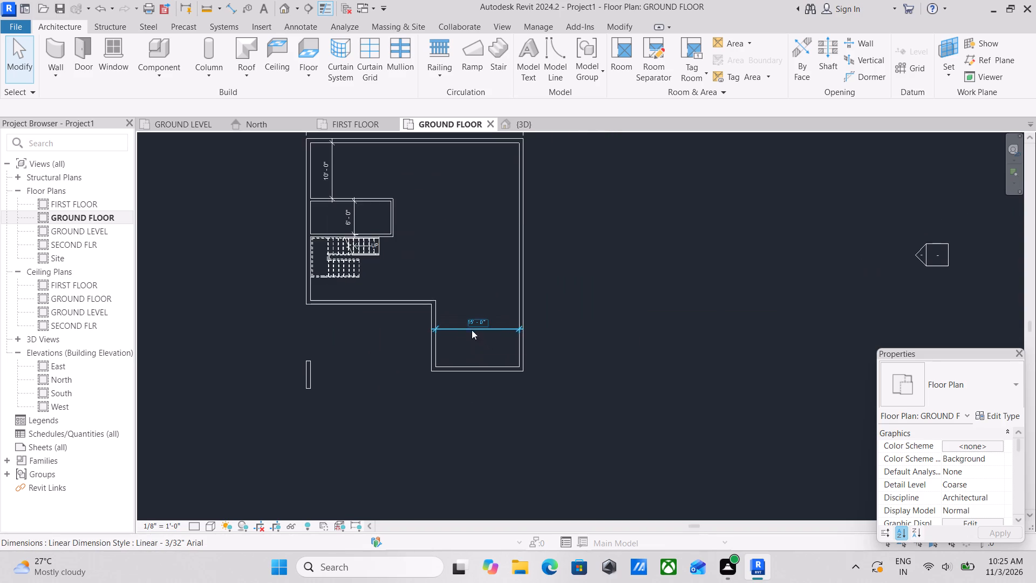
pyautogui.scroll(3, 463, 325)
pyautogui.scroll(1, 376, 263)
pyautogui.moveTo(369, 263); pyautogui.dragTo(432, 338, button='middle')
pyautogui.scroll(-2, 422, 334)
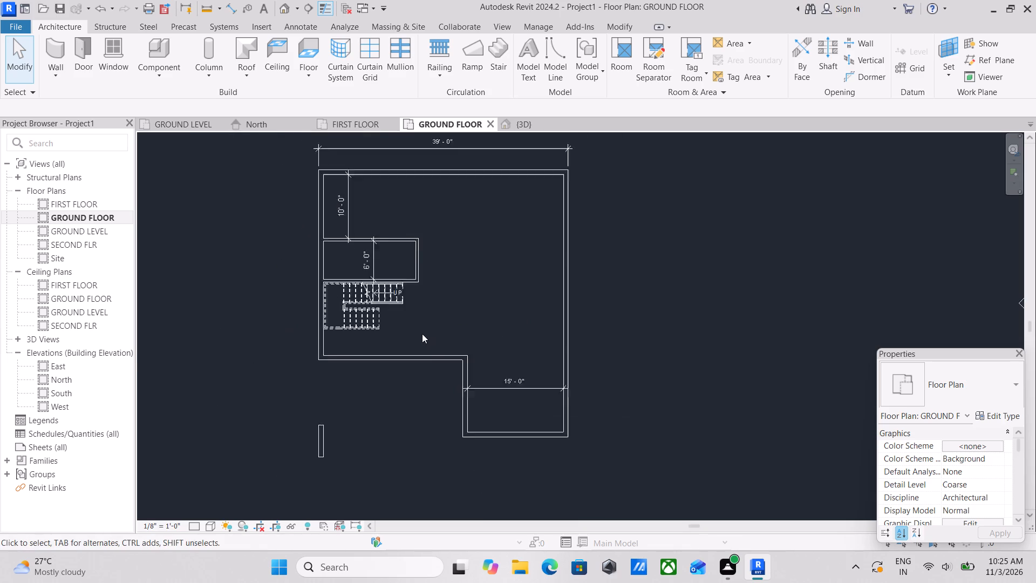
pyautogui.scroll(-2, 422, 334)
pyautogui.moveTo(422, 334); pyautogui.dragTo(427, 379, button='middle')
pyautogui.scroll(-3, 421, 363)
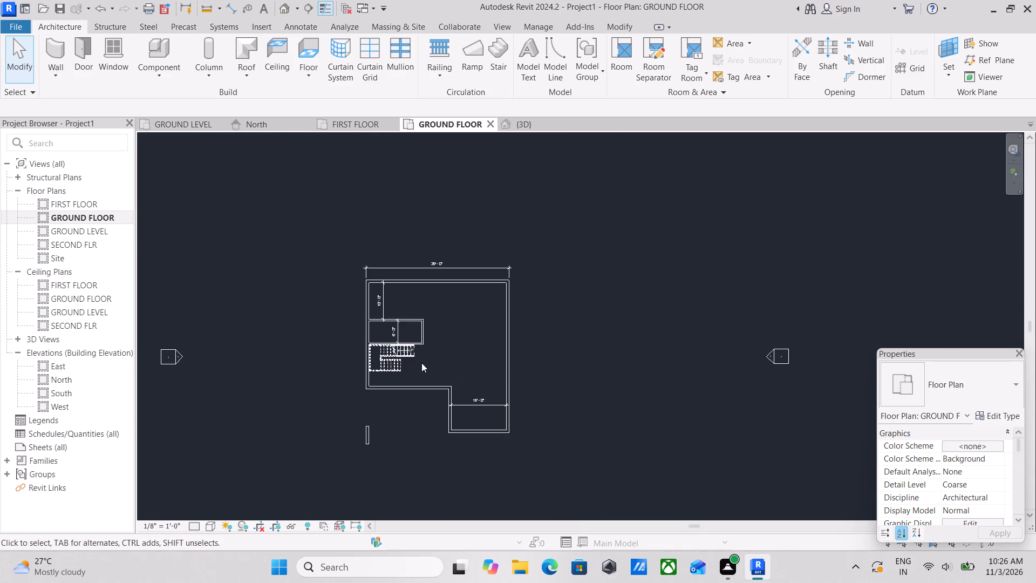
pyautogui.scroll(3, 419, 359)
pyautogui.scroll(2, 421, 296)
pyautogui.scroll(-3, 427, 289)
pyautogui.moveTo(431, 287); pyautogui.dragTo(434, 314, button='middle')
pyautogui.scroll(1, 434, 314)
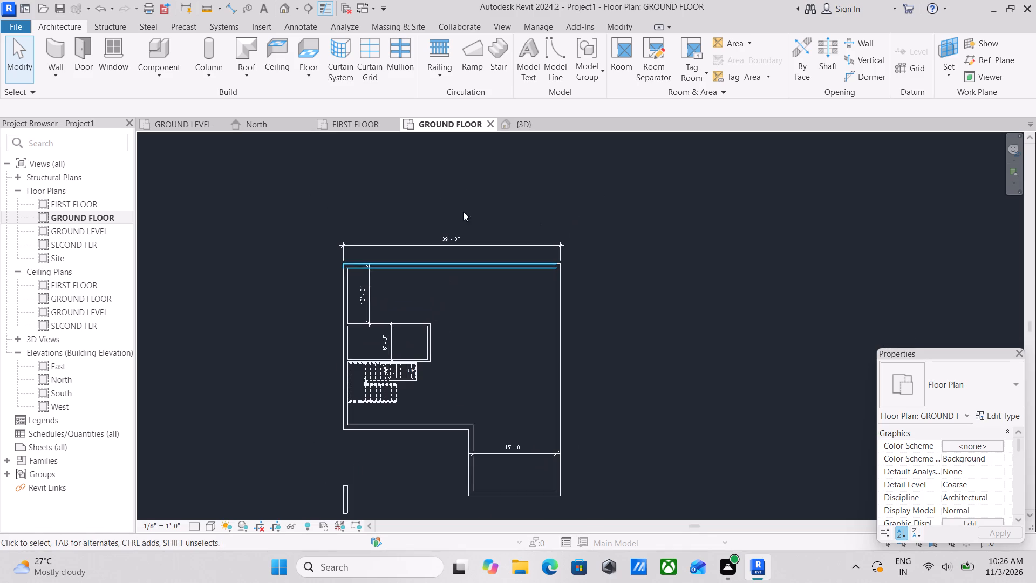
# Return to the FIRST FLOOR plan and examine its room partitions, staircase and front enclosure.
pyautogui.click(379, 121)
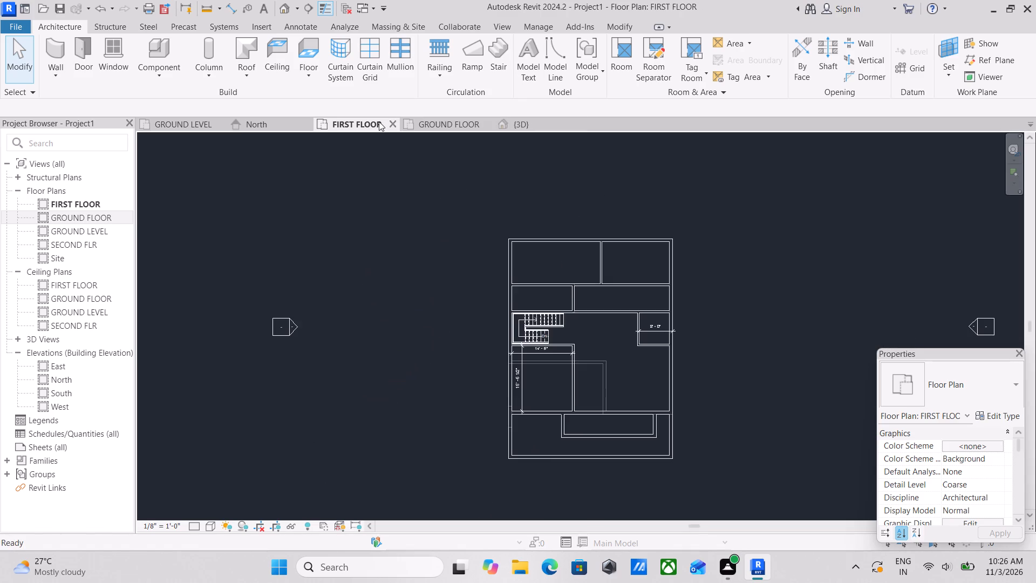
pyautogui.scroll(2, 531, 266)
pyautogui.scroll(-3, 533, 257)
pyautogui.moveTo(529, 254); pyautogui.dragTo(470, 238, button='middle')
pyautogui.scroll(-1, 470, 238)
pyautogui.scroll(1, 470, 237)
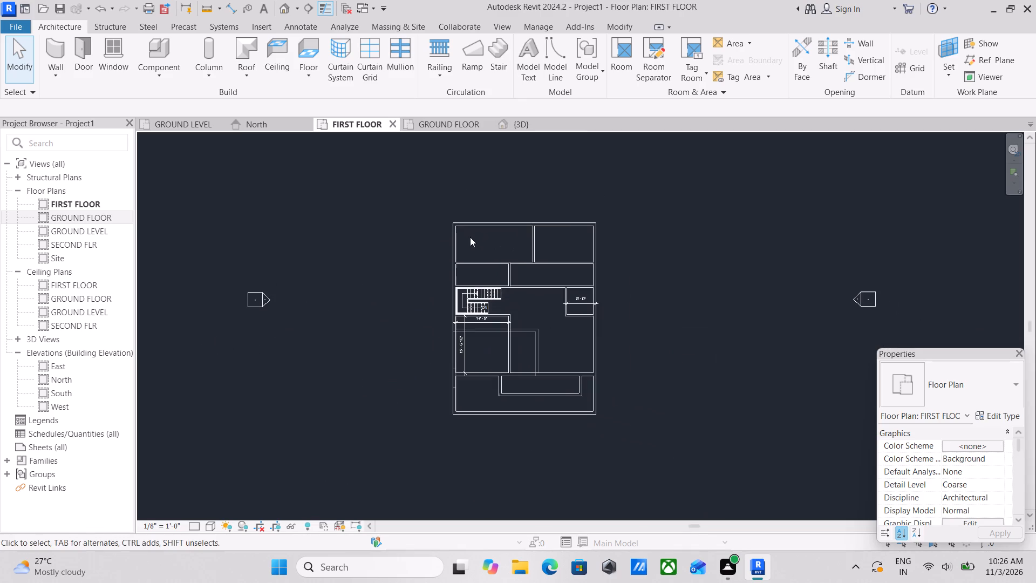
pyautogui.scroll(-2, 472, 247)
pyautogui.scroll(3, 502, 267)
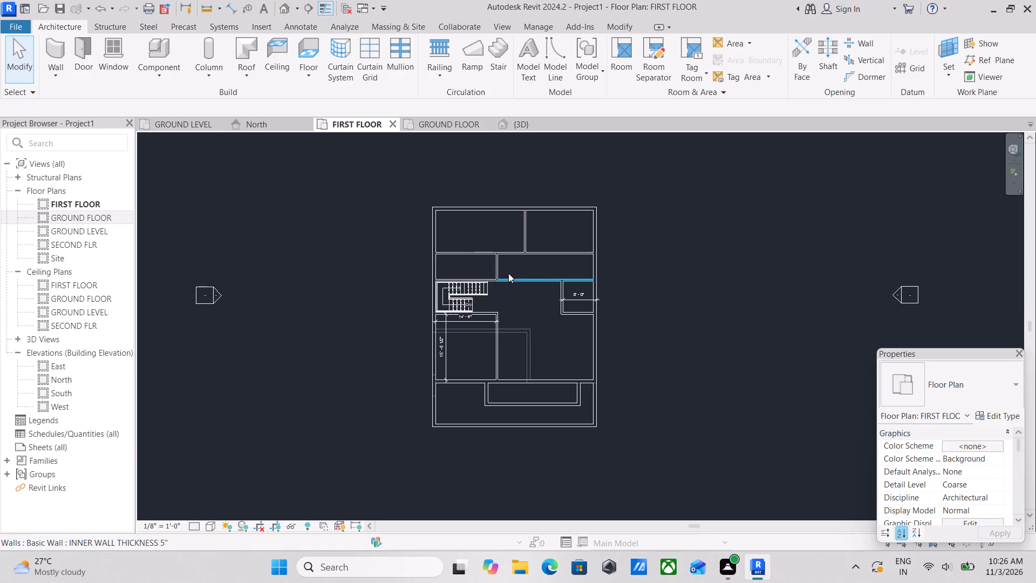
pyautogui.scroll(2, 513, 272)
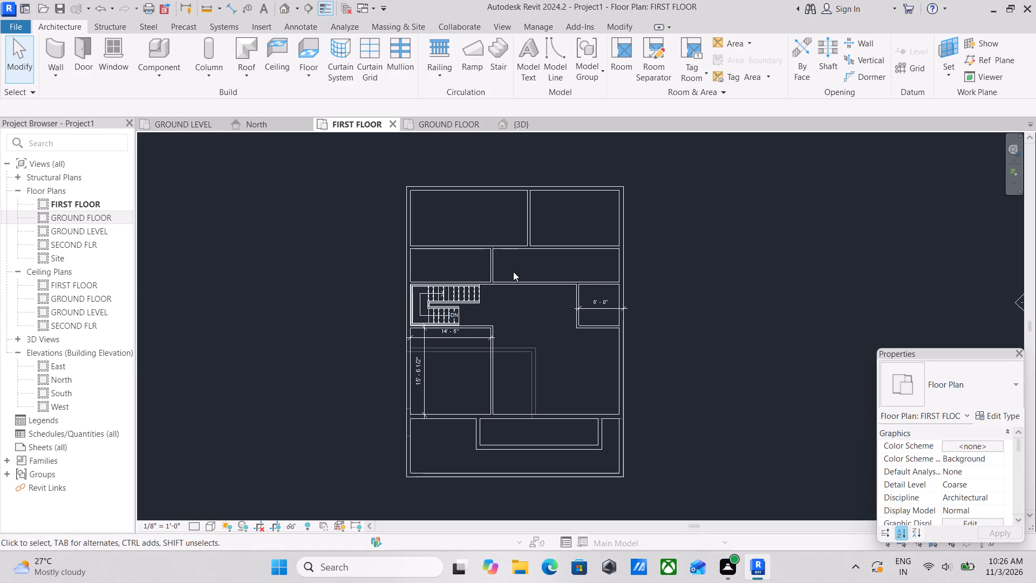
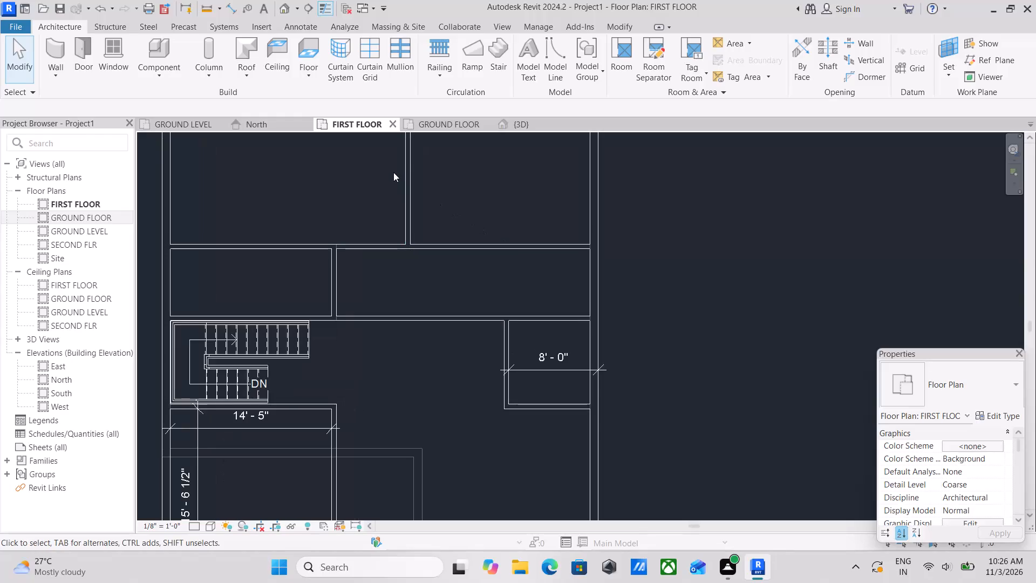
# Examine the first floor plan's room partitions, staircase, dimensions and front enclosure against the overall outline.
pyautogui.scroll(-4, 392, 173)
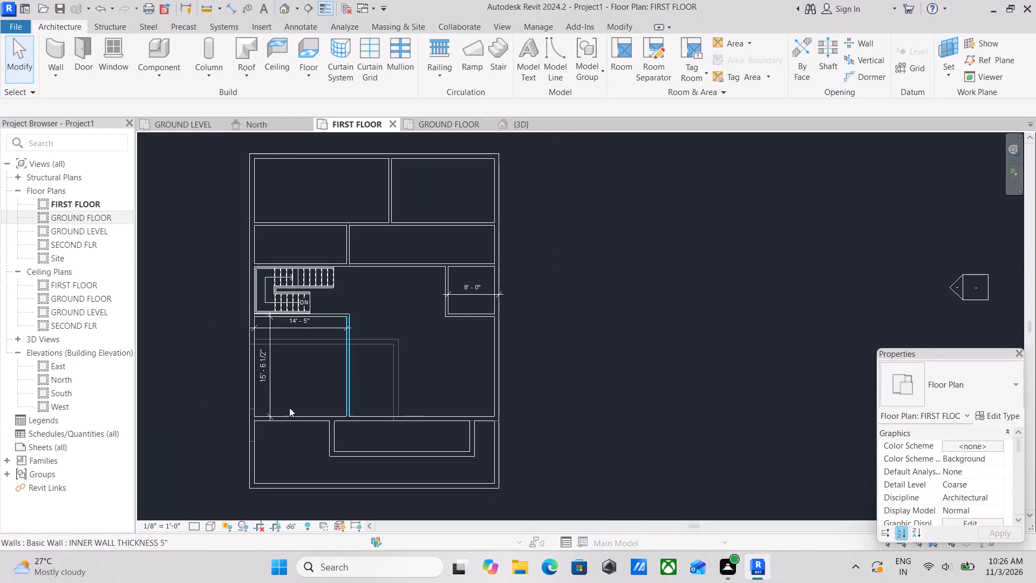
pyautogui.scroll(3, 504, 294)
pyautogui.scroll(-4, 553, 279)
pyautogui.scroll(-2, 640, 291)
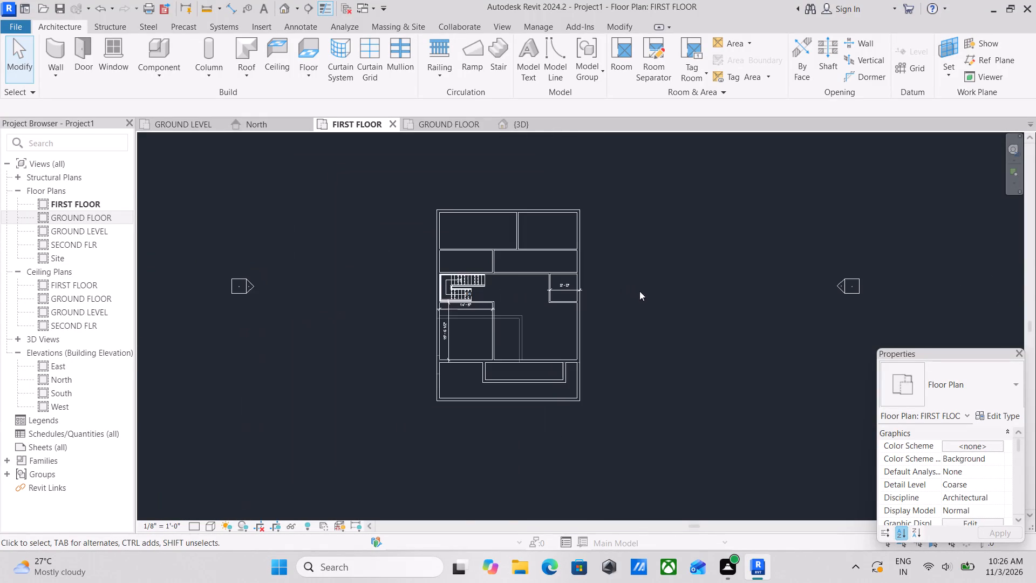
pyautogui.scroll(-1, 639, 291)
pyautogui.moveTo(626, 290); pyautogui.dragTo(725, 300, button='middle')
pyautogui.scroll(3, 571, 331)
pyautogui.scroll(2, 668, 324)
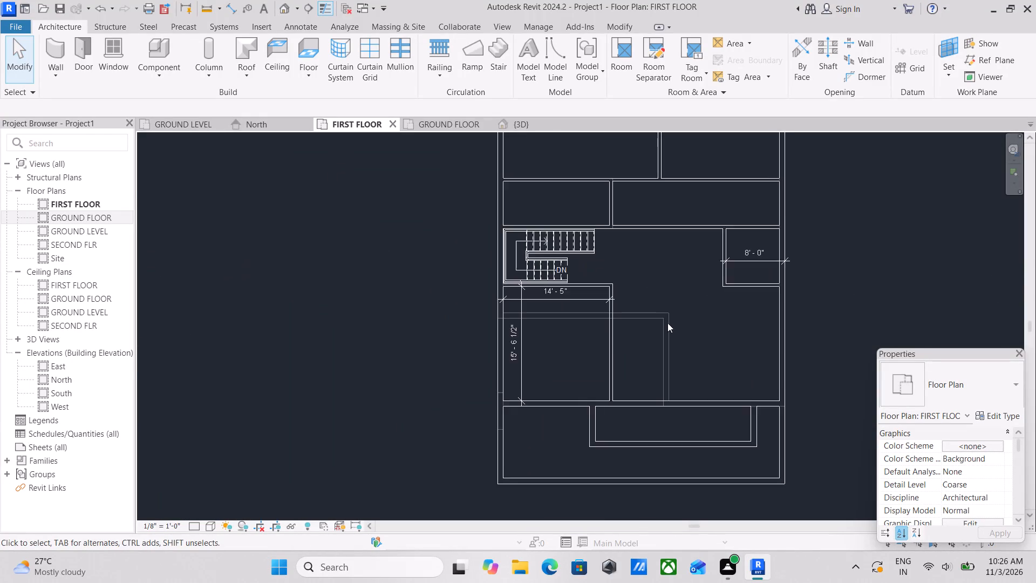
pyautogui.moveTo(656, 313); pyautogui.dragTo(640, 361, button='middle')
pyautogui.scroll(4, 633, 350)
pyautogui.scroll(-2, 632, 344)
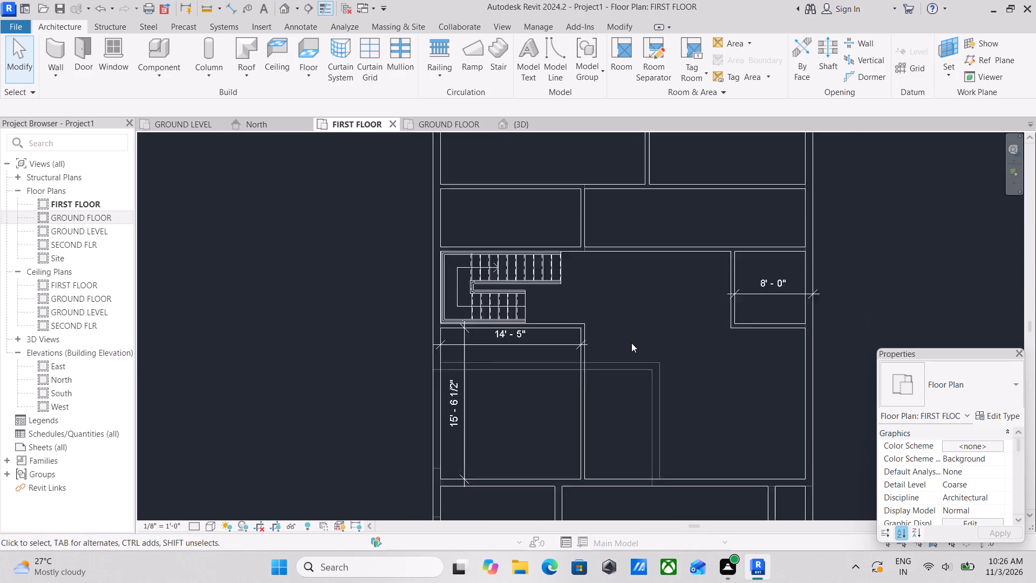
pyautogui.scroll(-2, 631, 343)
pyautogui.moveTo(631, 343); pyautogui.dragTo(614, 403, button='middle')
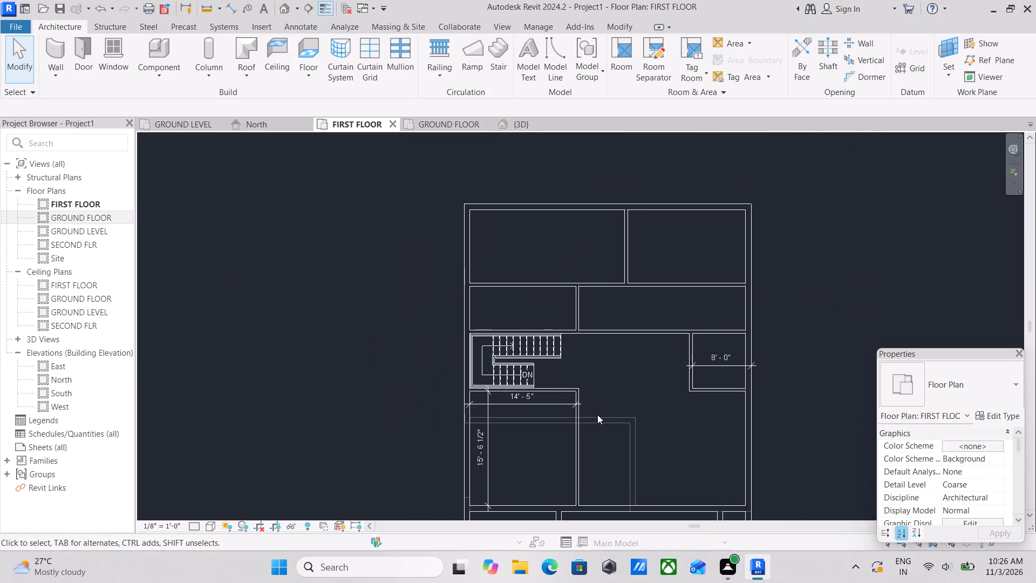
pyautogui.scroll(-5, 626, 303)
pyautogui.scroll(2, 628, 337)
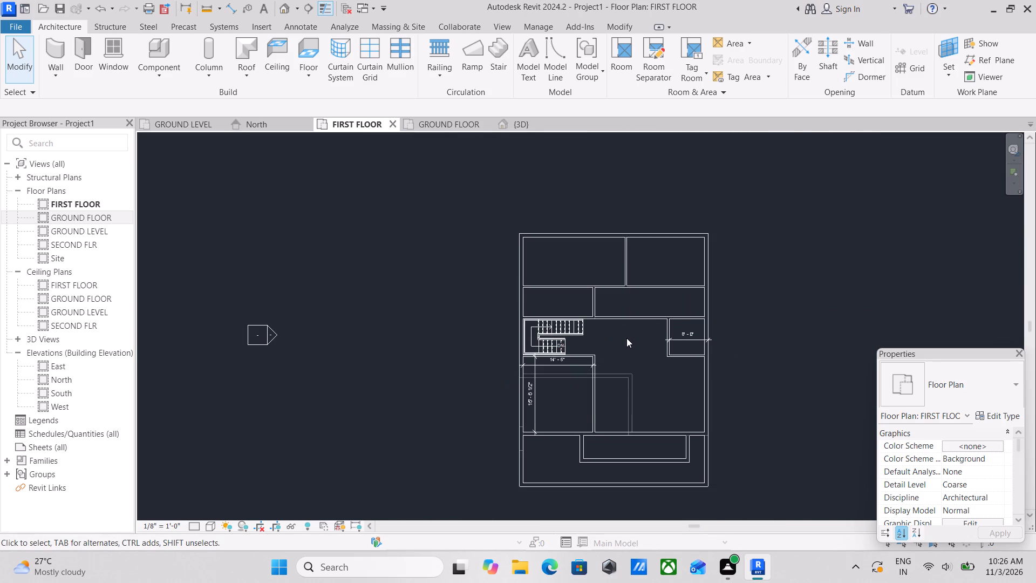
pyautogui.scroll(-2, 626, 338)
pyautogui.moveTo(625, 338); pyautogui.dragTo(542, 352, button='middle')
pyautogui.scroll(-1, 542, 352)
pyautogui.moveTo(560, 365); pyautogui.dragTo(528, 358, button='middle')
pyautogui.scroll(1, 528, 358)
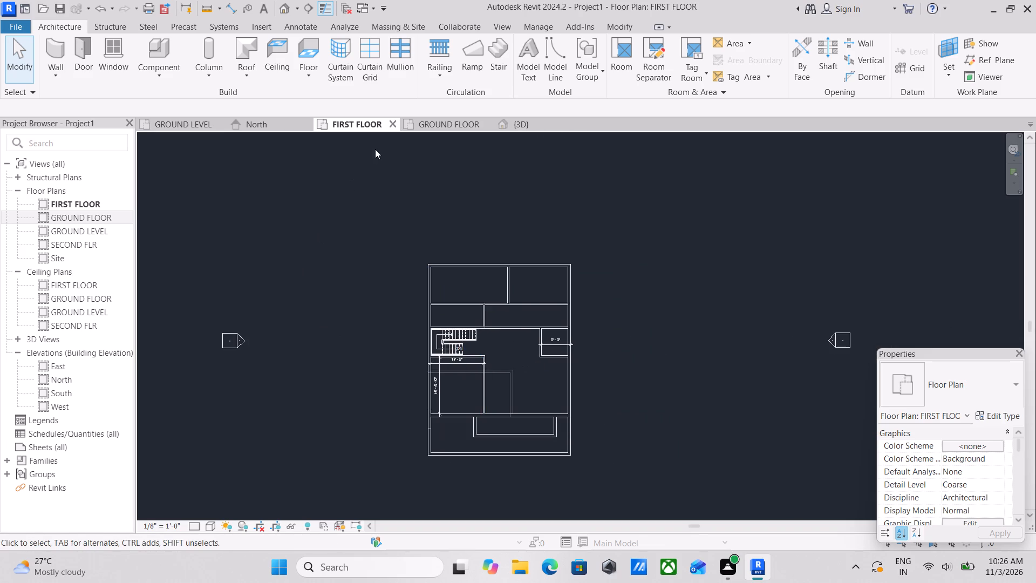
# Open the 3D view and examine the heights of the first-floor walls around the front enclosure.
pyautogui.click(427, 121)
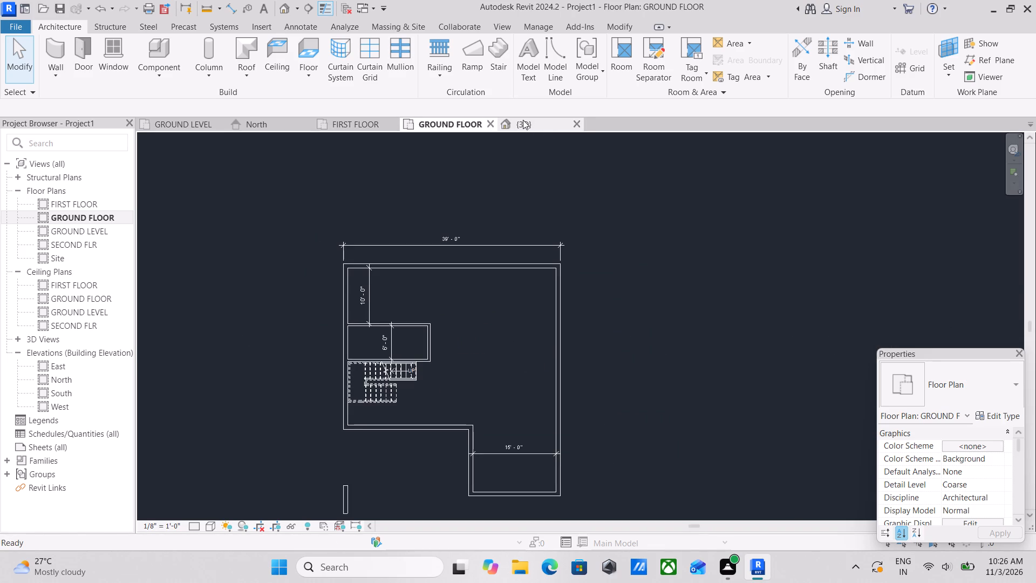
pyautogui.click(522, 120)
pyautogui.scroll(-2, 589, 280)
pyautogui.moveTo(557, 254); pyautogui.dragTo(519, 221, button='middle')
pyautogui.scroll(-3, 523, 371)
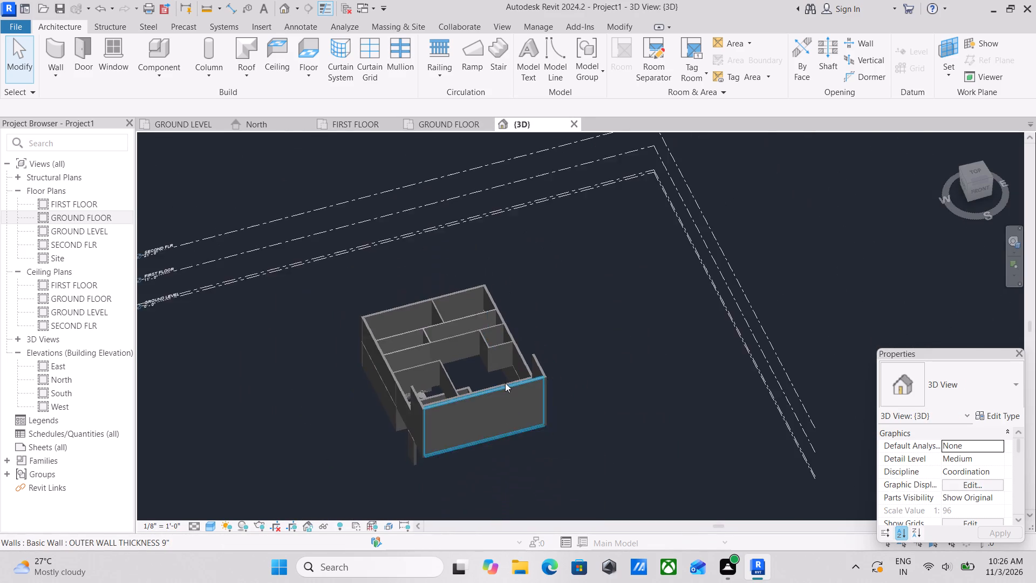
pyautogui.scroll(-2, 500, 386)
pyautogui.keyDown('shift'); pyautogui.moveTo(495, 395); pyautogui.dragTo(603, 336, button='middle'); pyautogui.keyUp('shift')
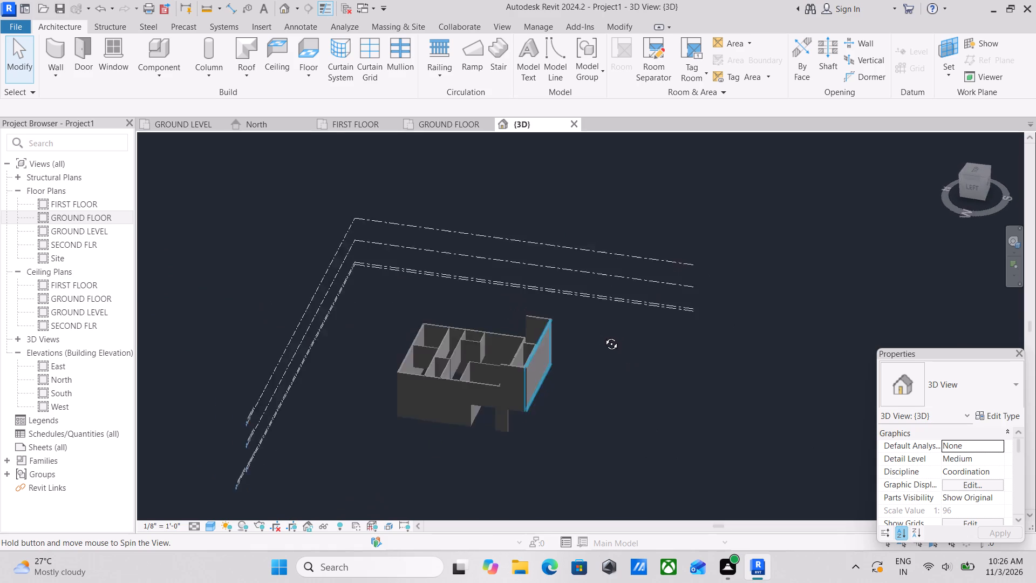
pyautogui.keyDown('shift'); pyautogui.moveTo(603, 336); pyautogui.dragTo(554, 374, button='middle'); pyautogui.keyUp('shift')
pyautogui.keyDown('shift'); pyautogui.moveTo(526, 386); pyautogui.dragTo(508, 383, button='middle'); pyautogui.keyUp('shift')
pyautogui.scroll(2, 491, 373)
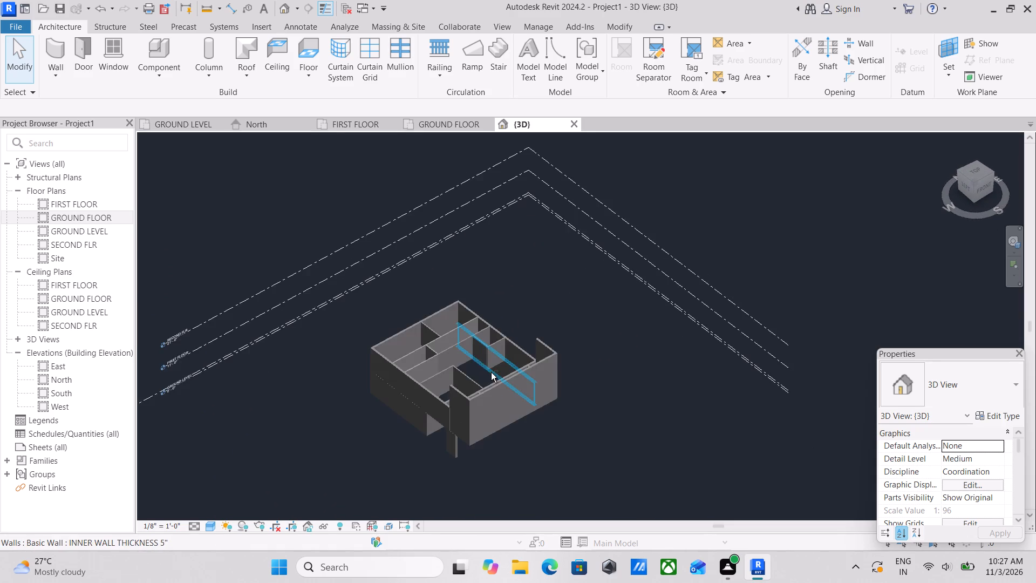
pyautogui.keyDown('shift'); pyautogui.moveTo(491, 372); pyautogui.dragTo(564, 355, button='middle'); pyautogui.keyUp('shift')
pyautogui.scroll(6, 485, 381)
pyautogui.moveTo(514, 362); pyautogui.dragTo(533, 383, button='middle')
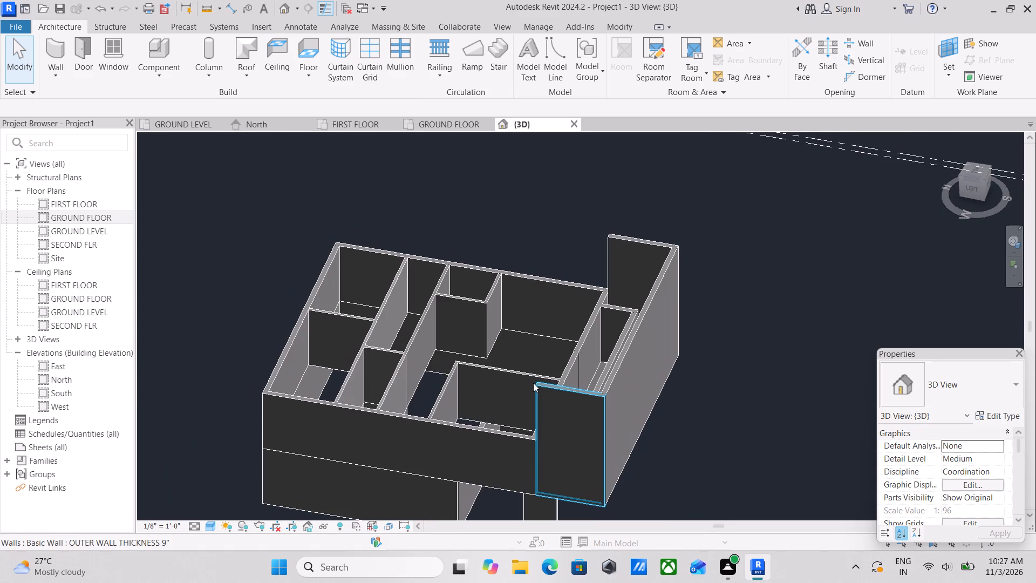
# Align the top of the front enclosure's west side wall with the top of the adjoining first-floor front wall.
pyautogui.press('a')
pyautogui.press('l')
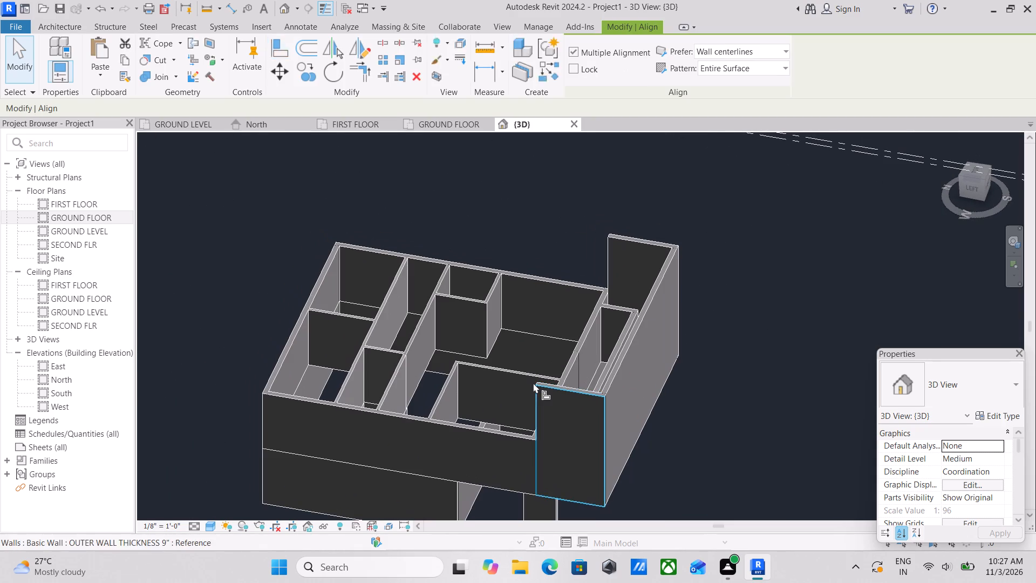
pyautogui.scroll(5, 441, 427)
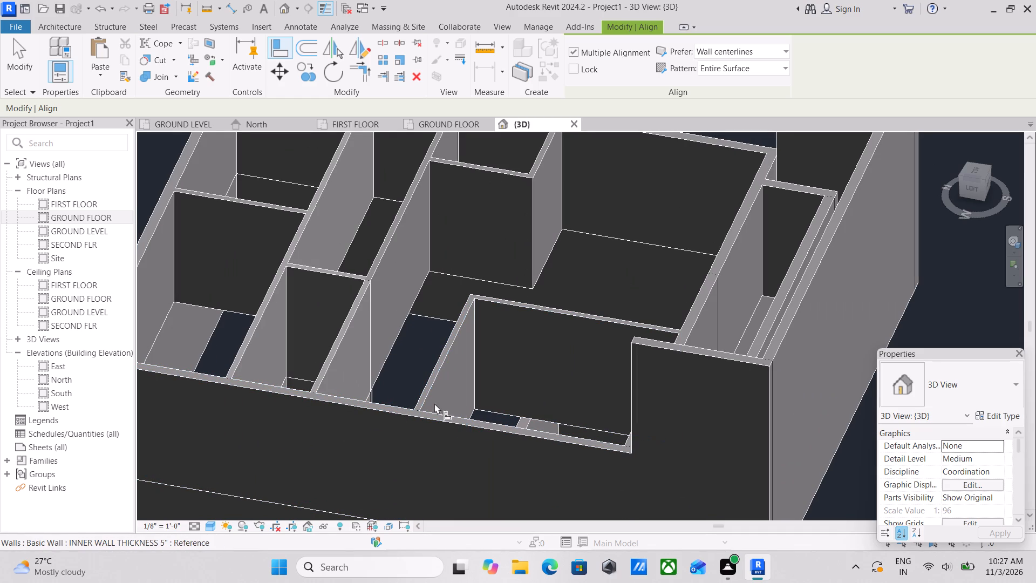
pyautogui.scroll(4, 603, 305)
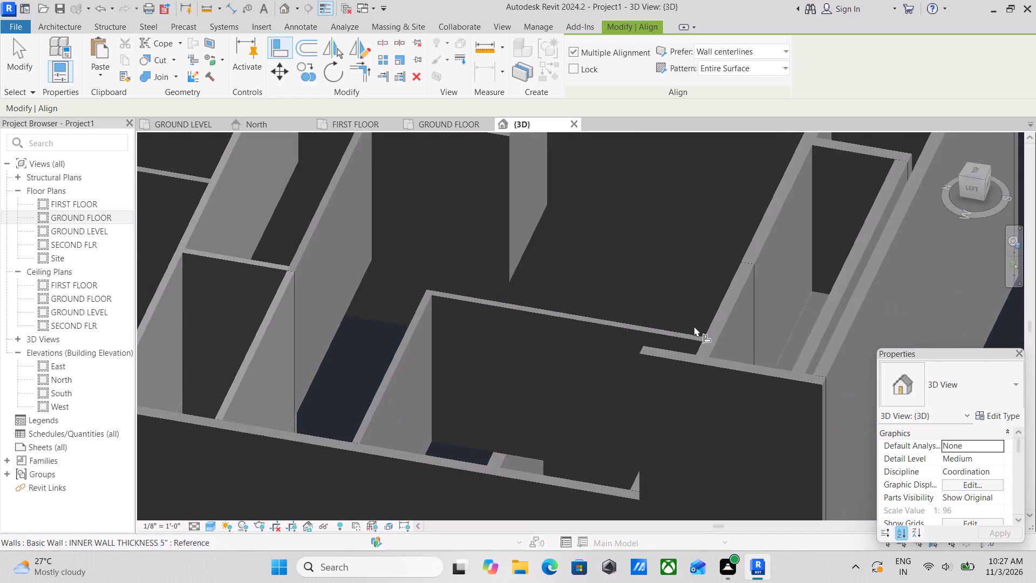
pyautogui.scroll(5, 694, 326)
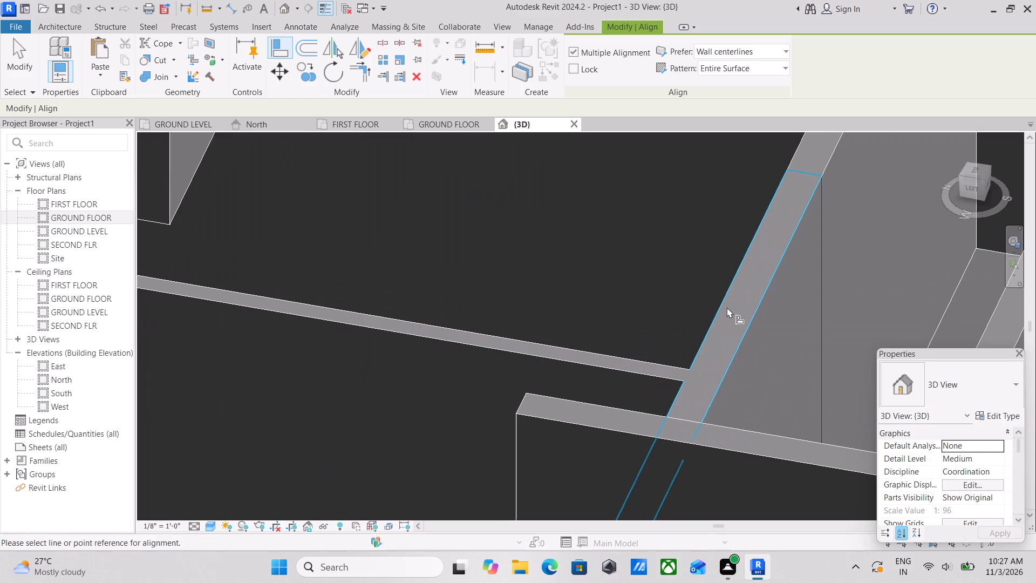
pyautogui.click(724, 305)
pyautogui.scroll(-7, 726, 306)
pyautogui.moveTo(721, 298); pyautogui.dragTo(623, 317, button='middle')
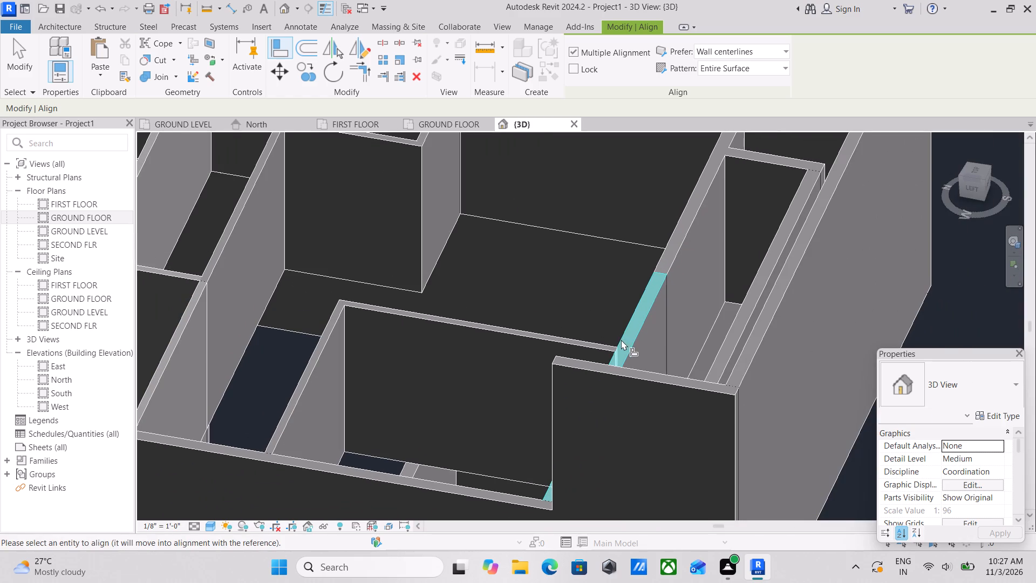
pyautogui.click(628, 371)
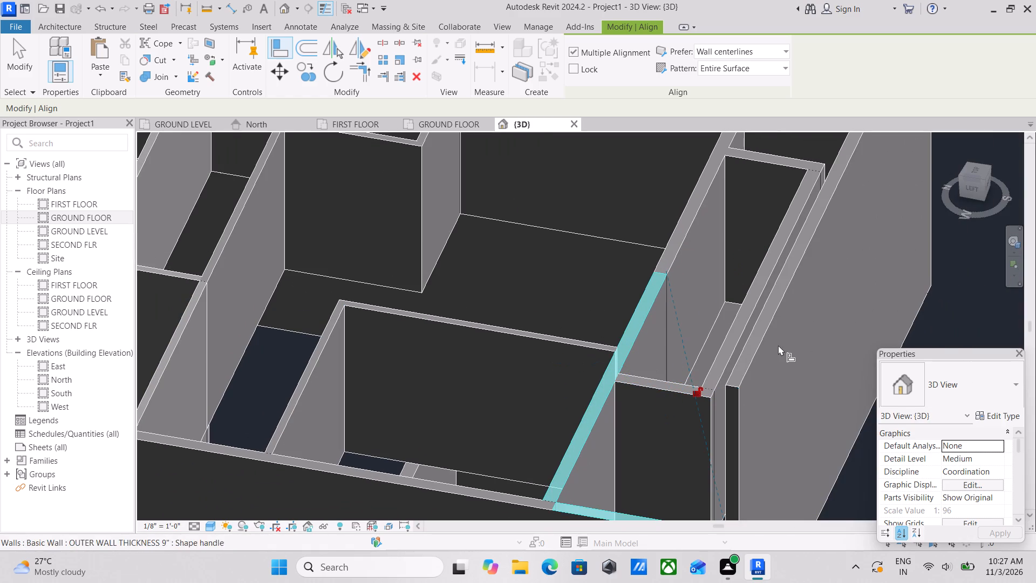
# Align the tops of the front enclosure's long front wall and east side wall with the same first-floor wall top.
pyautogui.scroll(-5, 767, 316)
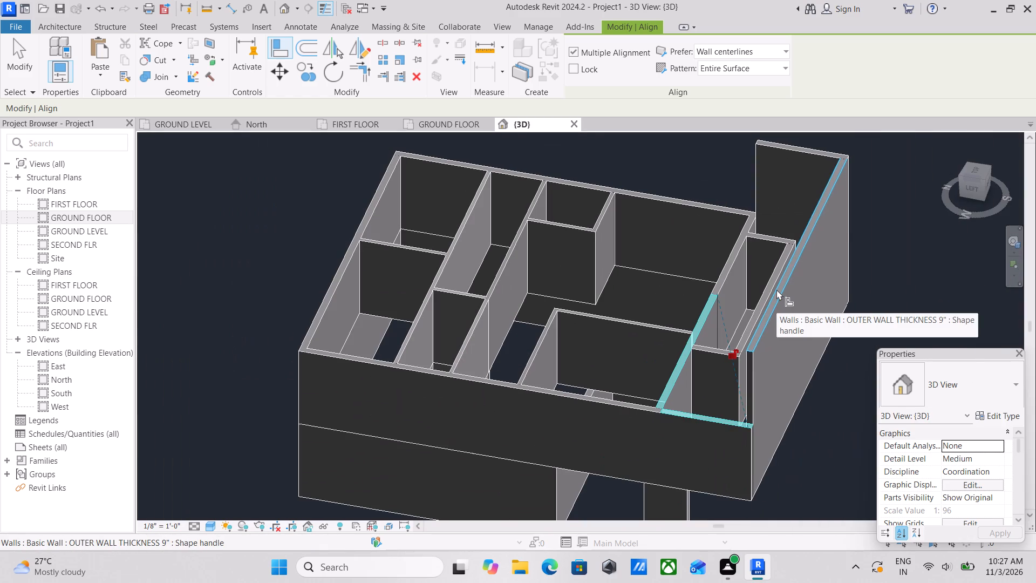
pyautogui.click(776, 289)
pyautogui.scroll(-1, 665, 308)
pyautogui.moveTo(665, 308); pyautogui.dragTo(651, 328, button='middle')
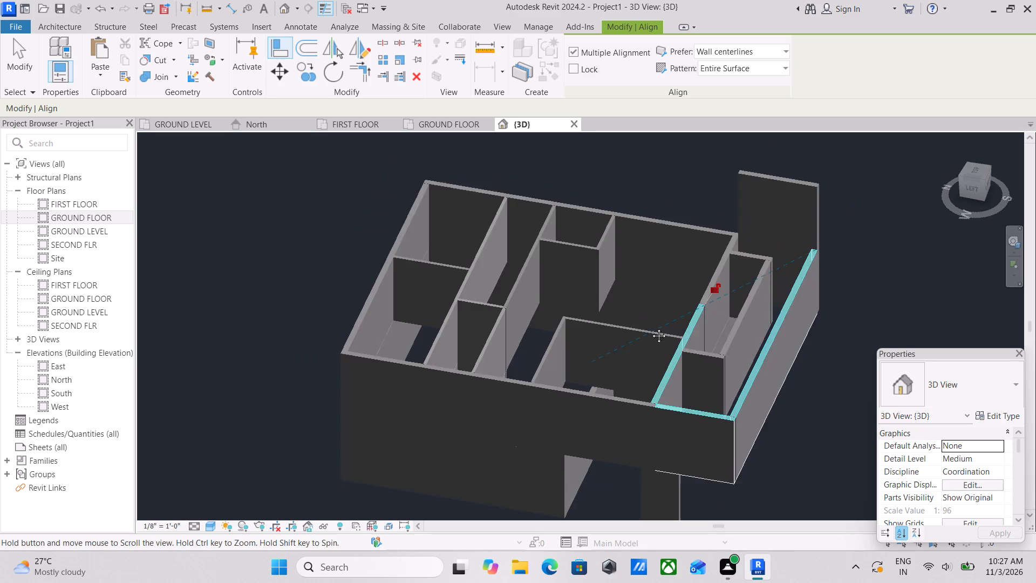
pyautogui.moveTo(651, 328); pyautogui.dragTo(533, 438, button='middle')
pyautogui.click(656, 298)
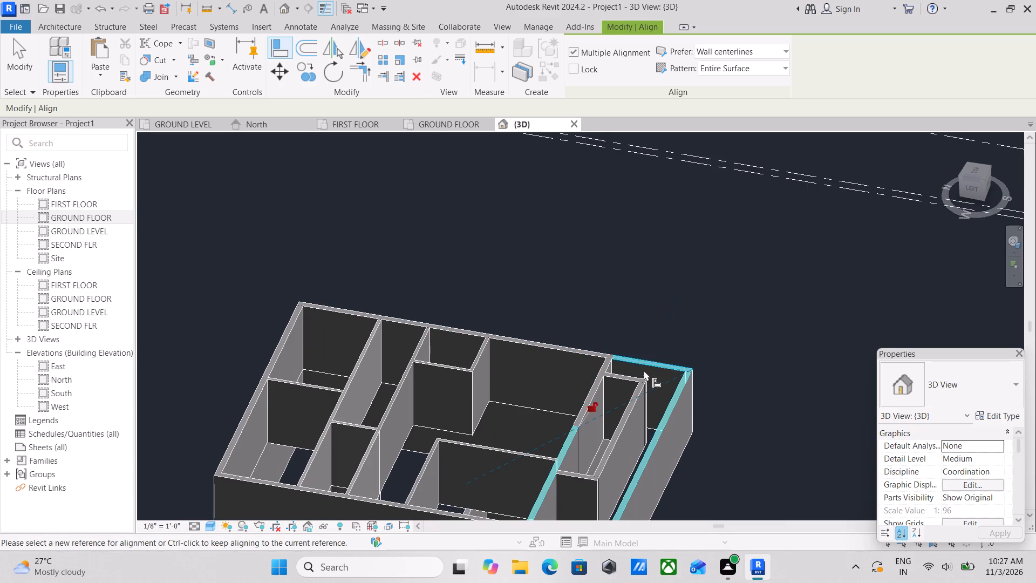
pyautogui.scroll(-4, 643, 373)
pyautogui.scroll(2, 650, 404)
pyautogui.press('Escape')
pyautogui.scroll(-3, 652, 407)
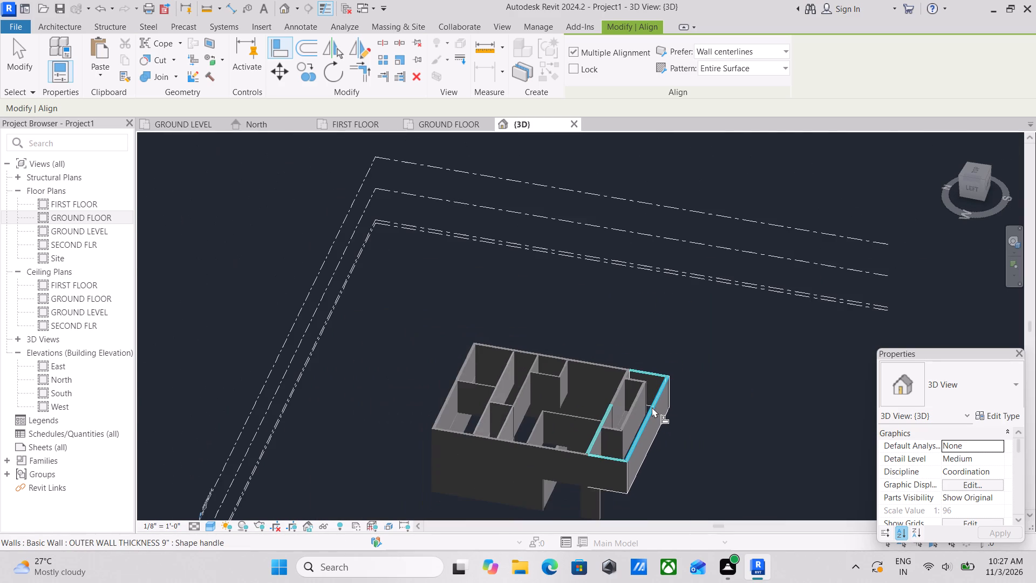
pyautogui.press('Escape')
# Examine the two-storey model in 3D from several sides, checking the wall tops against the level lines.
pyautogui.scroll(-2, 638, 400)
pyautogui.scroll(1, 651, 456)
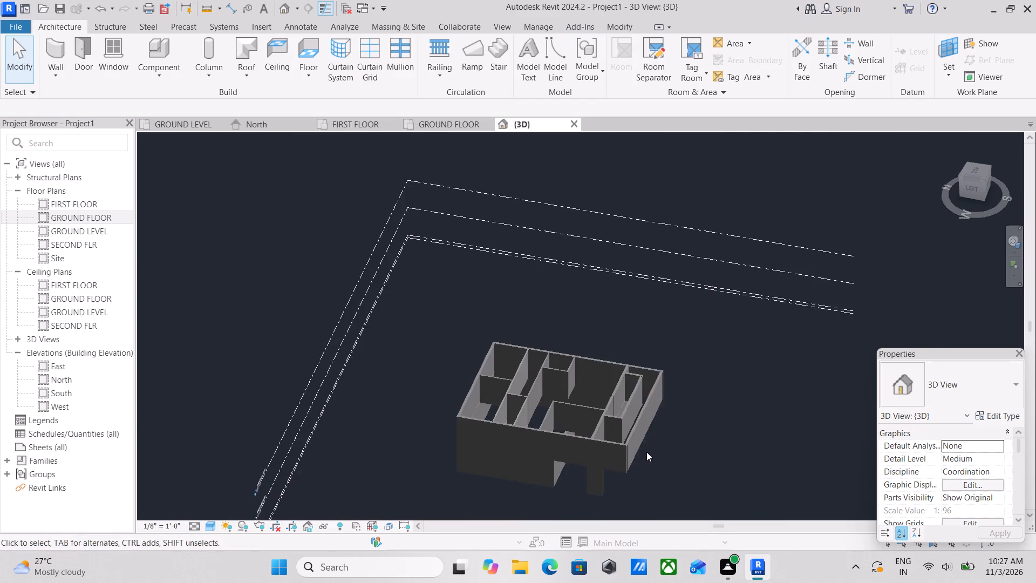
pyautogui.scroll(-2, 630, 424)
pyautogui.keyDown('shift'); pyautogui.moveTo(633, 428); pyautogui.dragTo(684, 365, button='middle'); pyautogui.keyUp('shift')
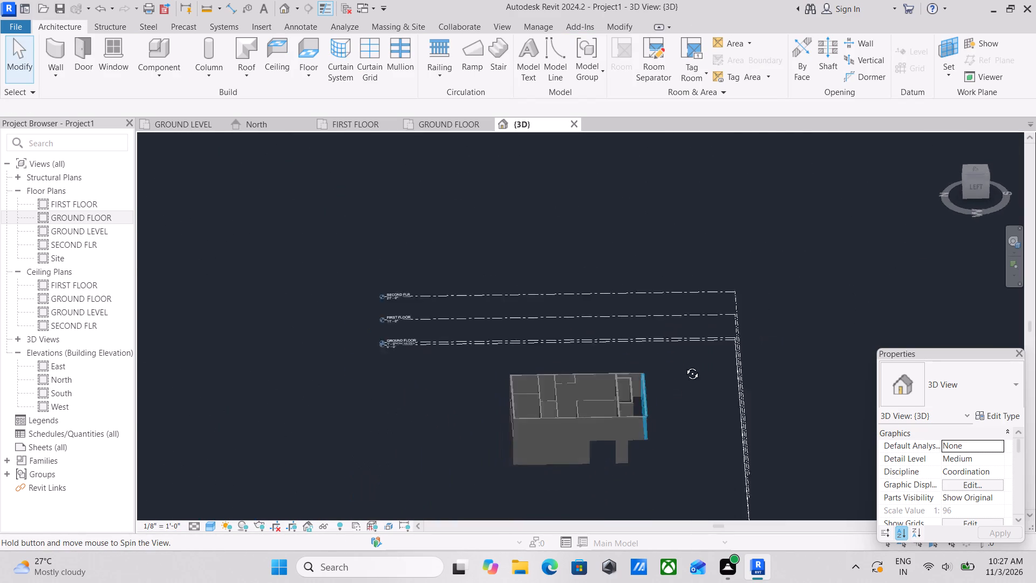
pyautogui.keyDown('shift'); pyautogui.moveTo(684, 365); pyautogui.dragTo(776, 309, button='middle'); pyautogui.keyUp('shift')
pyautogui.keyDown('shift'); pyautogui.moveTo(690, 366); pyautogui.dragTo(512, 410, button='middle'); pyautogui.keyUp('shift')
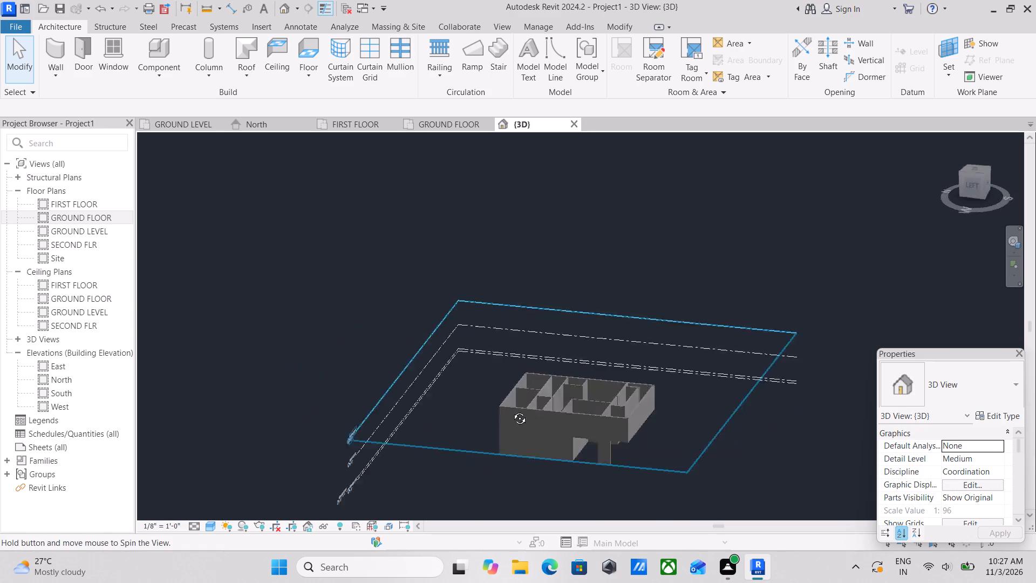
pyautogui.keyDown('shift'); pyautogui.moveTo(512, 410); pyautogui.dragTo(611, 346, button='middle'); pyautogui.keyUp('shift')
pyautogui.keyDown('shift'); pyautogui.moveTo(608, 382); pyautogui.dragTo(541, 358, button='middle'); pyautogui.keyUp('shift')
pyautogui.keyDown('shift'); pyautogui.moveTo(563, 382); pyautogui.dragTo(540, 383, button='middle'); pyautogui.keyUp('shift')
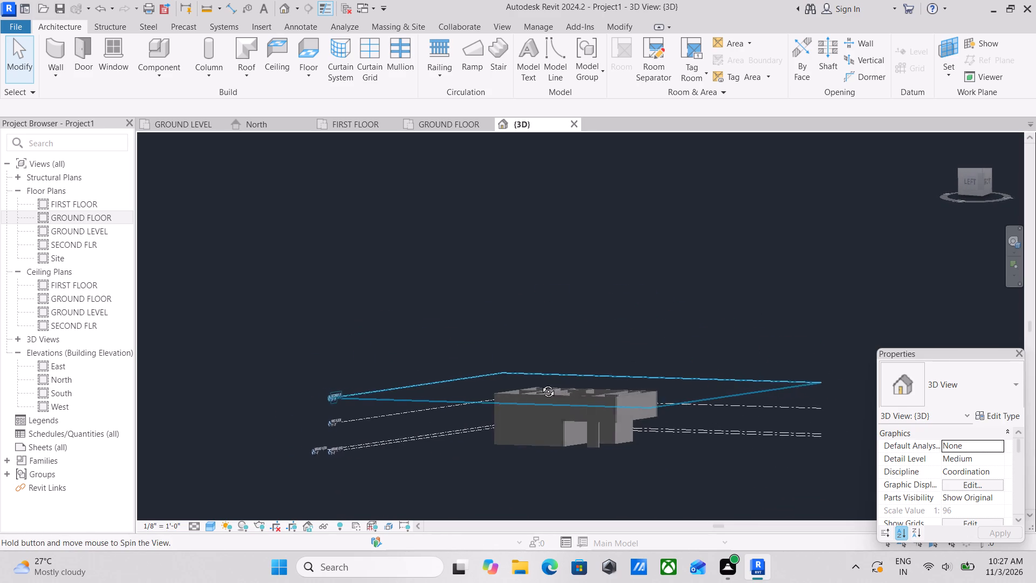
pyautogui.keyDown('shift'); pyautogui.moveTo(540, 383); pyautogui.dragTo(541, 383, button='middle'); pyautogui.keyUp('shift')
pyautogui.keyDown('shift'); pyautogui.moveTo(647, 418); pyautogui.dragTo(756, 436, button='middle'); pyautogui.keyUp('shift')
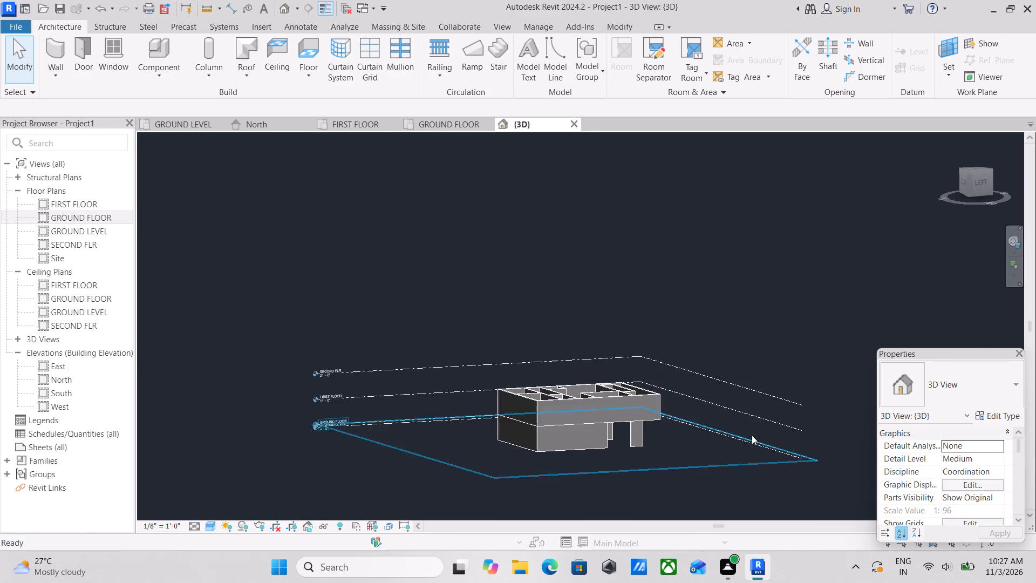
pyautogui.keyDown('shift'); pyautogui.moveTo(514, 353); pyautogui.dragTo(355, 381, button='middle'); pyautogui.keyUp('shift')
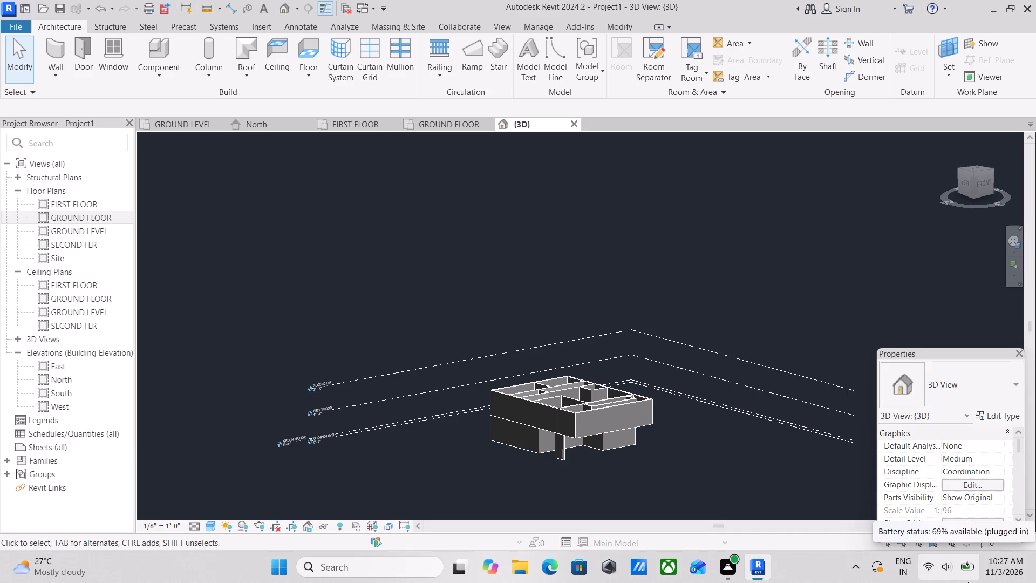
# Copy all the first-floor walls from the 3D side view and paste them aligned to the SECOND FLR level.
pyautogui.click(965, 183)
pyautogui.scroll(4, 499, 444)
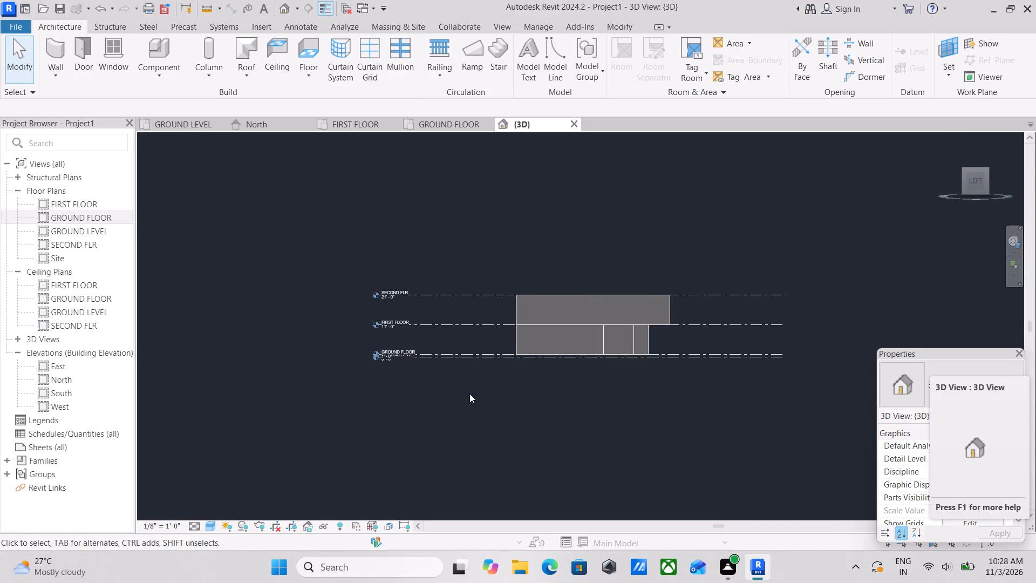
pyautogui.scroll(3, 469, 390)
pyautogui.scroll(-2, 446, 370)
pyautogui.moveTo(447, 371); pyautogui.dragTo(442, 410, button='middle')
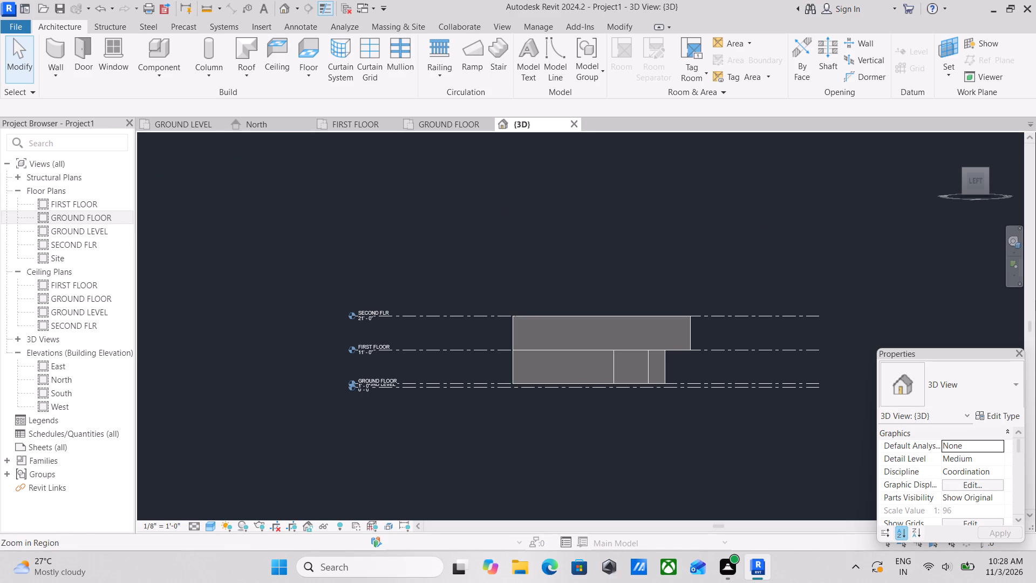
pyautogui.moveTo(464, 280); pyautogui.dragTo(629, 347)
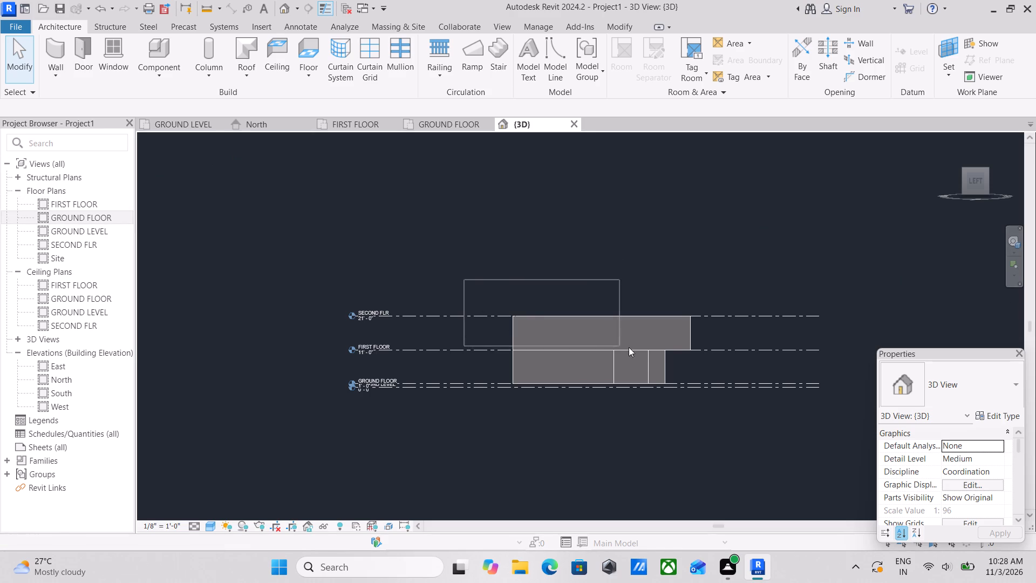
pyautogui.moveTo(629, 347); pyautogui.dragTo(712, 353)
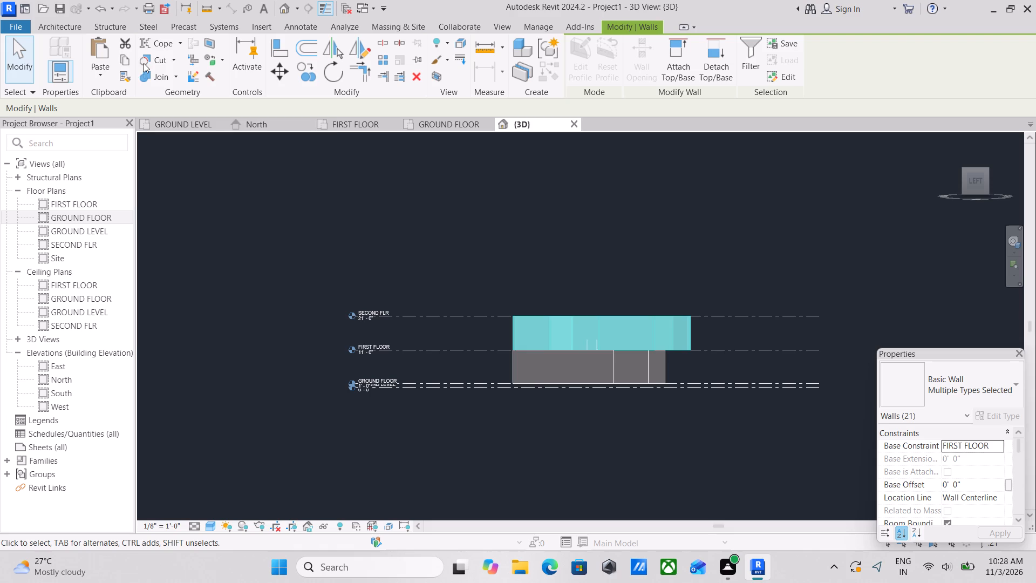
pyautogui.click(125, 59)
pyautogui.click(100, 73)
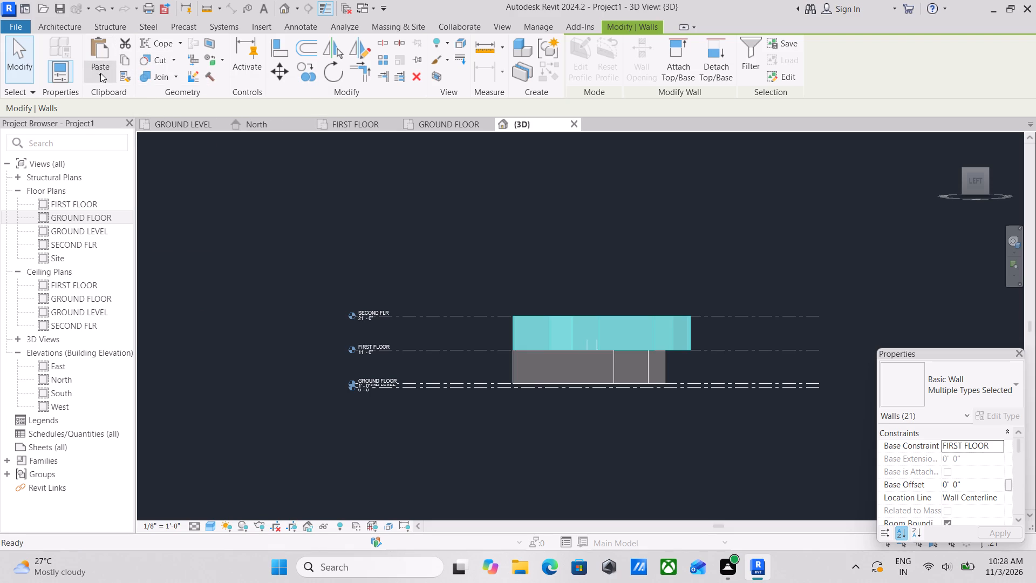
pyautogui.click(98, 113)
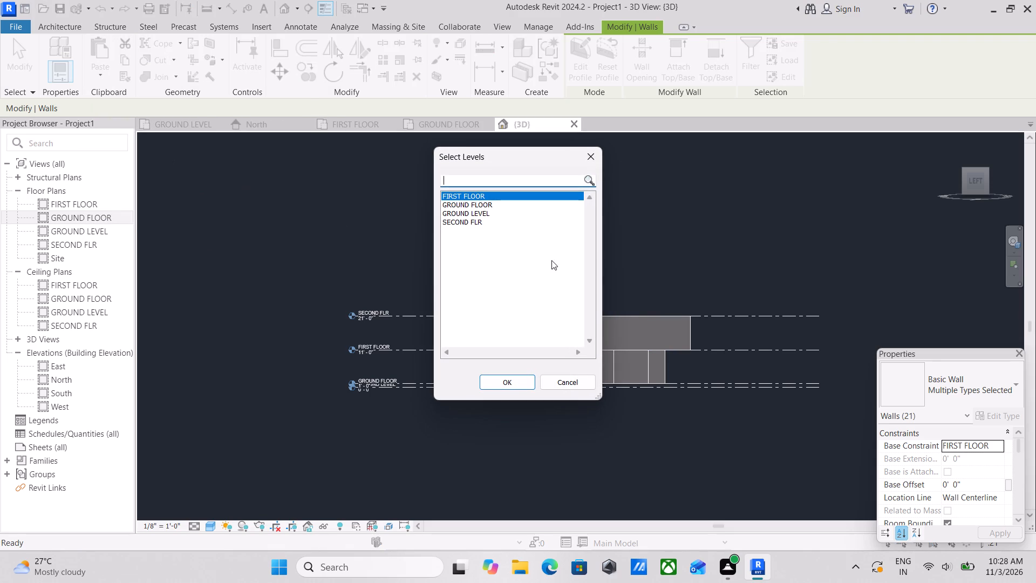
pyautogui.click(468, 221)
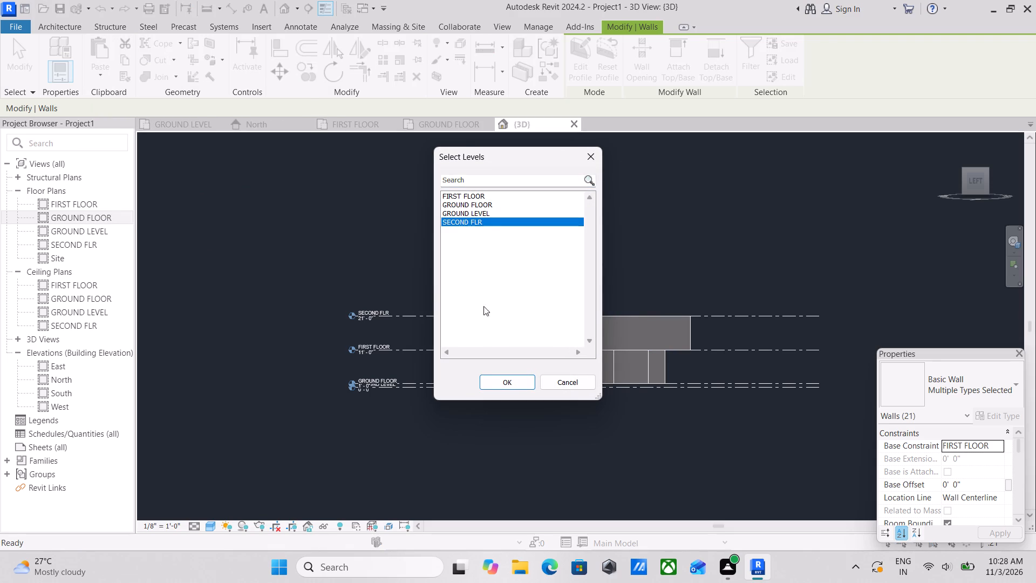
pyautogui.click(504, 386)
pyautogui.scroll(-2, 549, 284)
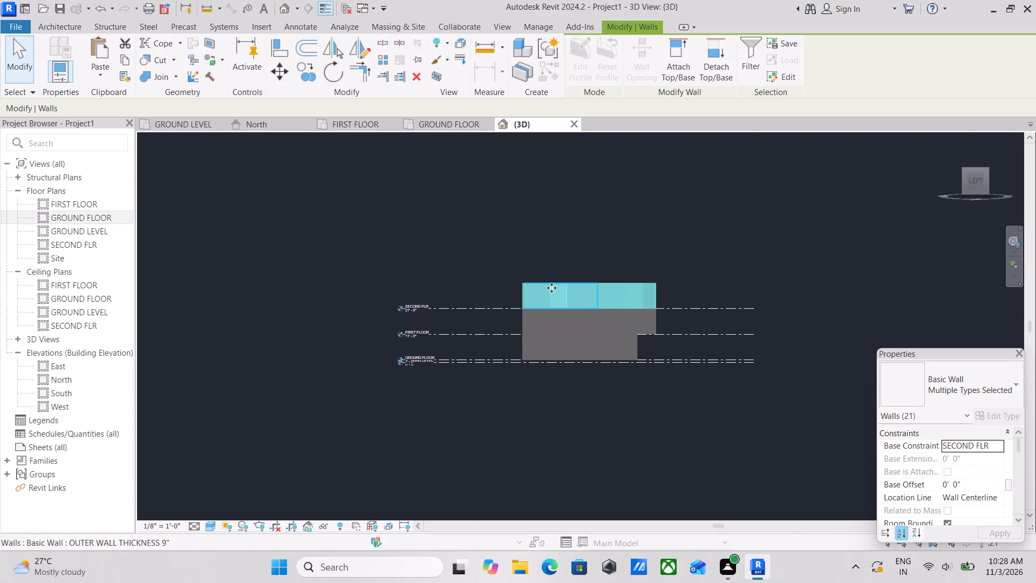
pyautogui.press('Escape')
pyautogui.scroll(2, 551, 288)
pyautogui.scroll(1, 612, 285)
pyautogui.keyDown('shift'); pyautogui.moveTo(612, 284); pyautogui.dragTo(590, 295, button='middle'); pyautogui.keyUp('shift')
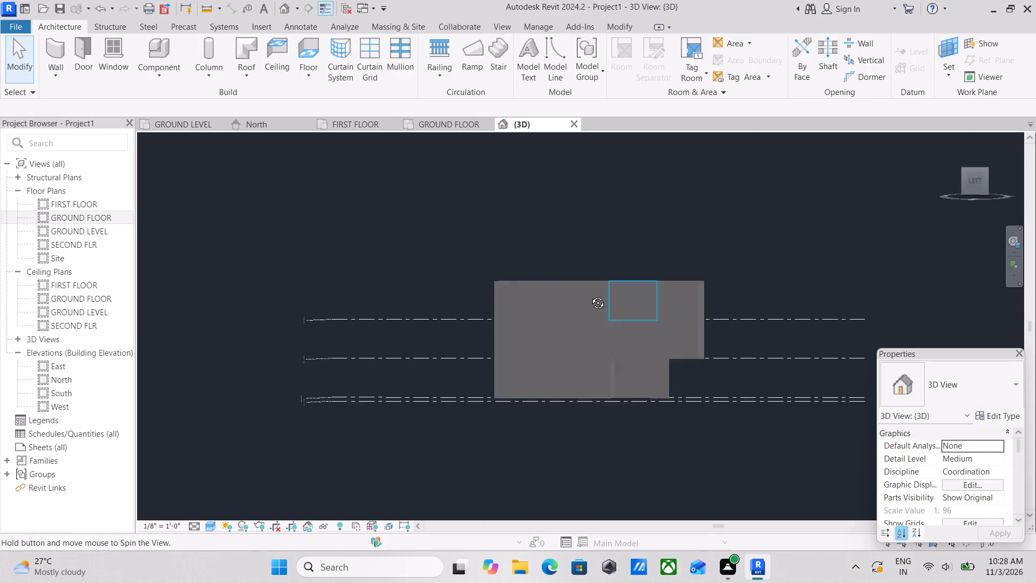
pyautogui.keyDown('shift'); pyautogui.moveTo(590, 295); pyautogui.dragTo(578, 303, button='middle'); pyautogui.keyUp('shift')
pyautogui.moveTo(562, 242); pyautogui.dragTo(493, 307, button='middle')
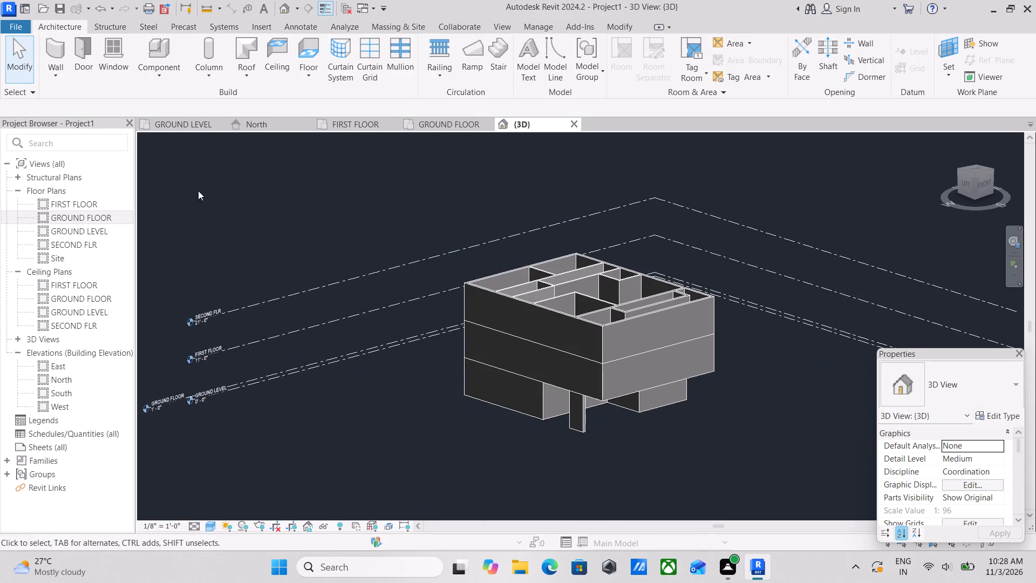
# In the SECOND FLR floor plan, shorten the inner wall north of the small east room so it ends at that room's west wall.
pyautogui.doubleClick(79, 243)
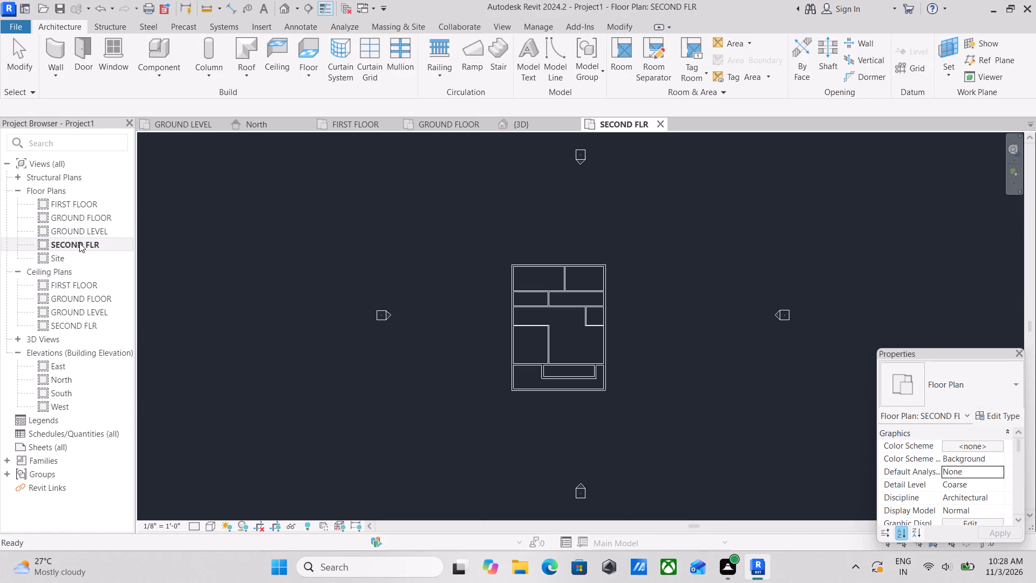
pyautogui.scroll(4, 659, 324)
pyautogui.scroll(4, 500, 275)
pyautogui.moveTo(487, 256); pyautogui.dragTo(500, 269, button='middle')
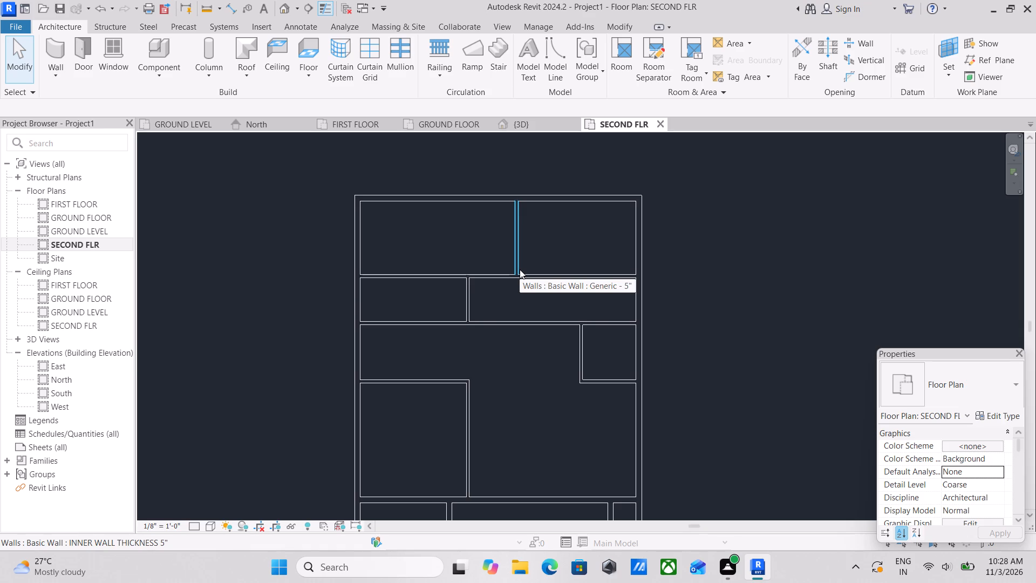
pyautogui.click(580, 322)
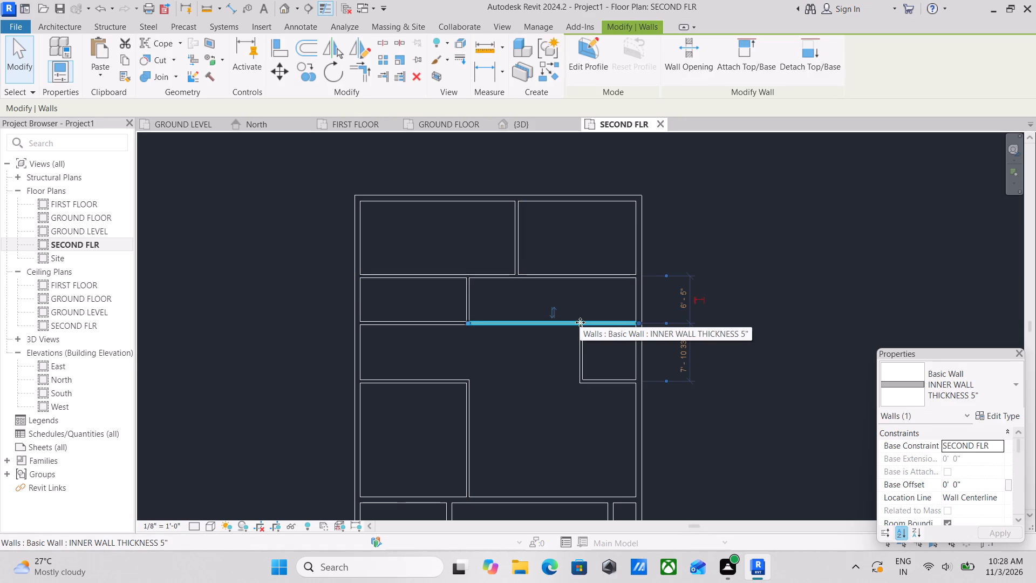
pyautogui.scroll(1, 447, 333)
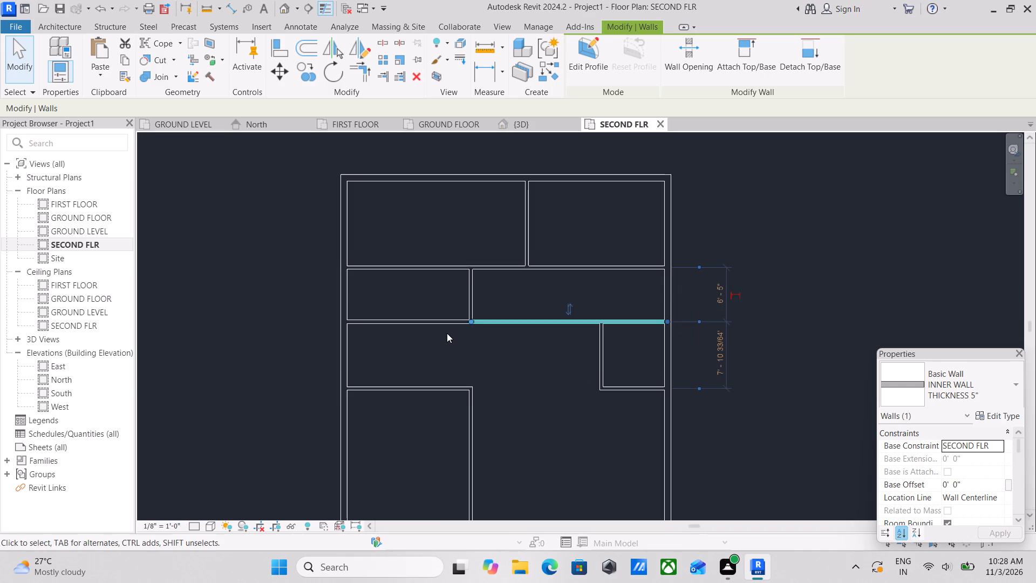
pyautogui.scroll(-1, 475, 326)
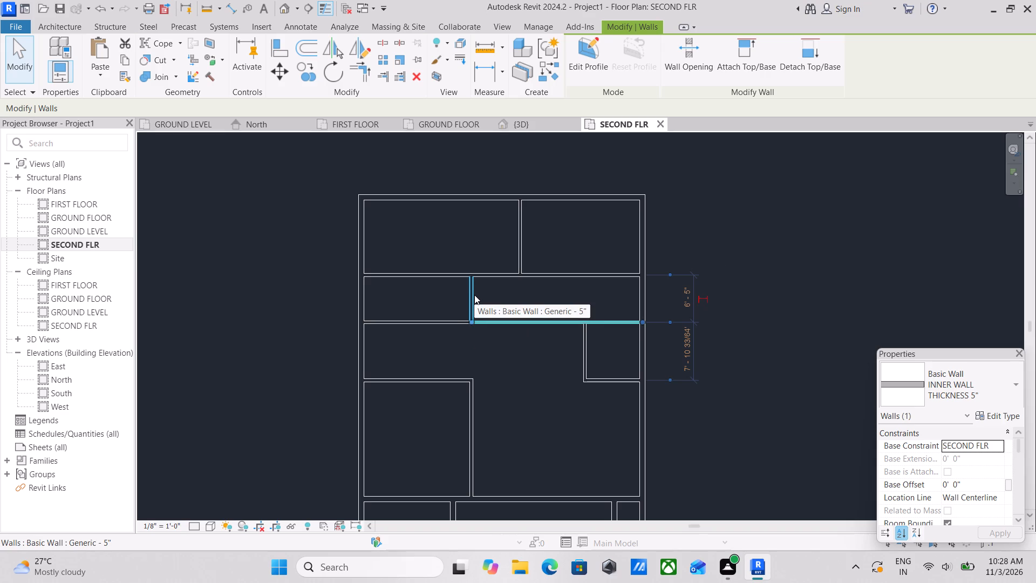
pyautogui.scroll(2, 474, 287)
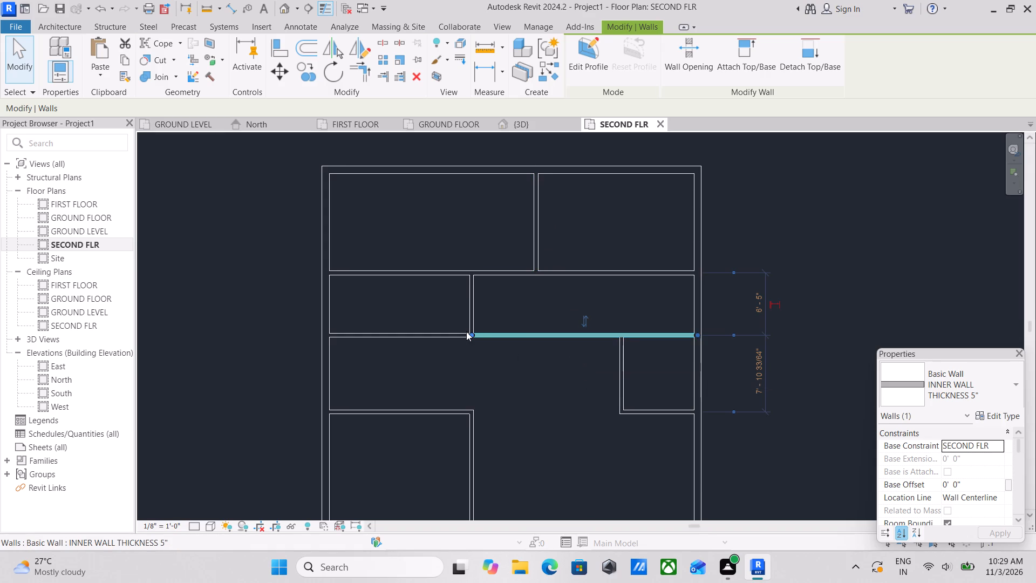
pyautogui.moveTo(468, 332); pyautogui.dragTo(614, 330)
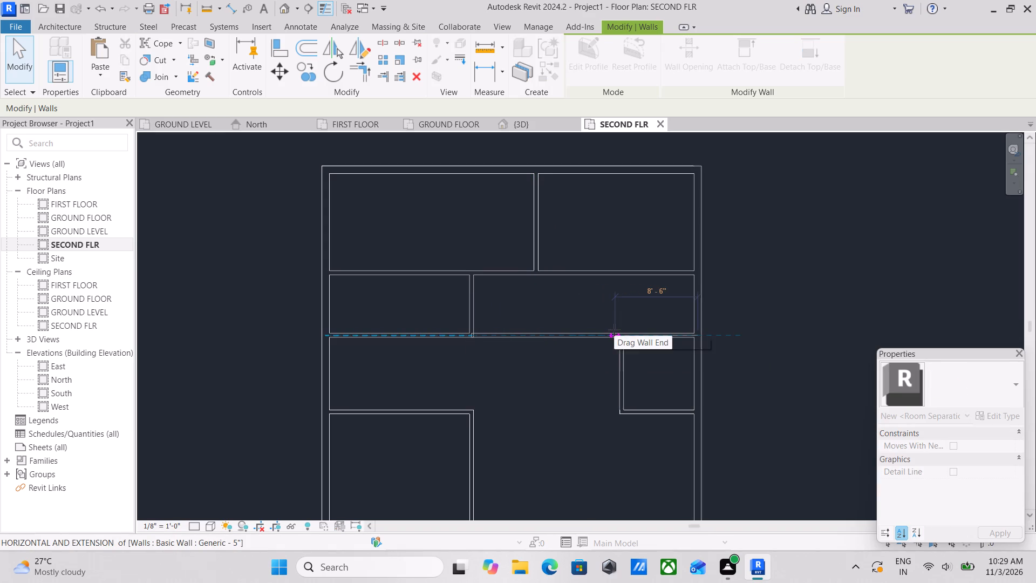
pyautogui.moveTo(614, 330); pyautogui.dragTo(619, 331)
pyautogui.scroll(-1, 587, 296)
pyautogui.moveTo(587, 295); pyautogui.dragTo(603, 344, button='middle')
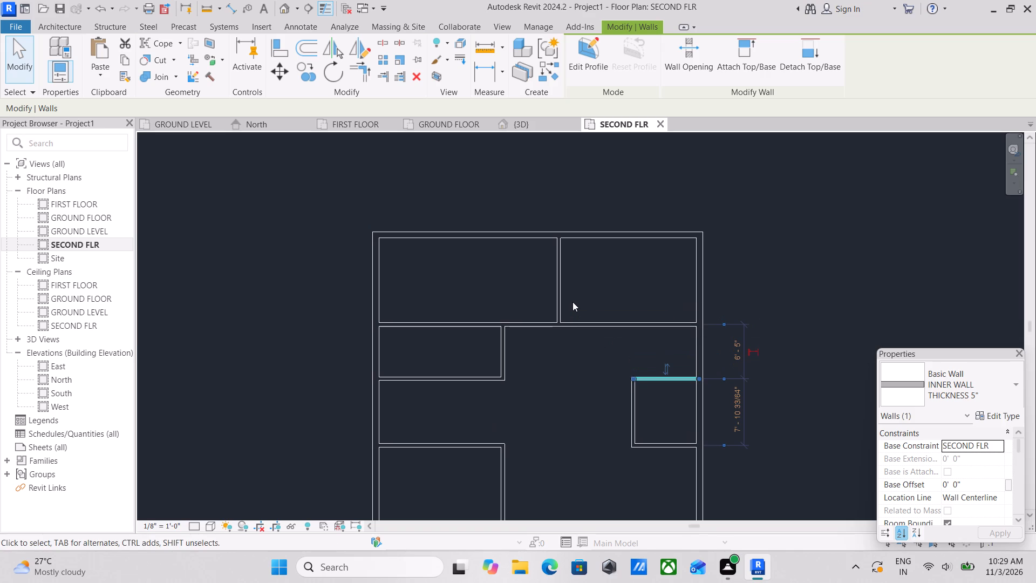
# Examine the layout of the partition walls across the second-floor plan.
pyautogui.scroll(1, 544, 291)
pyautogui.scroll(-2, 595, 277)
pyautogui.scroll(2, 550, 272)
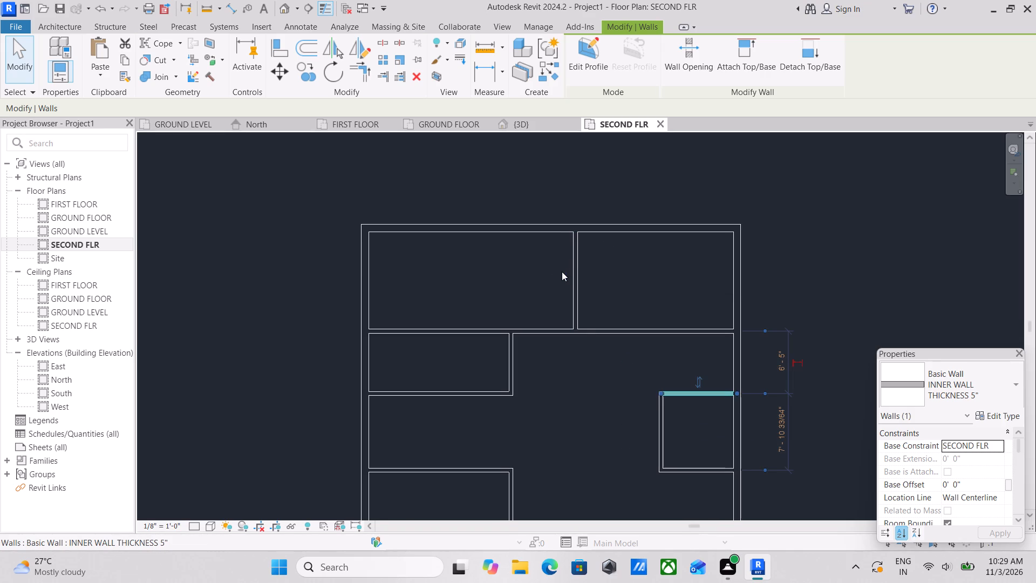
pyautogui.scroll(-2, 558, 281)
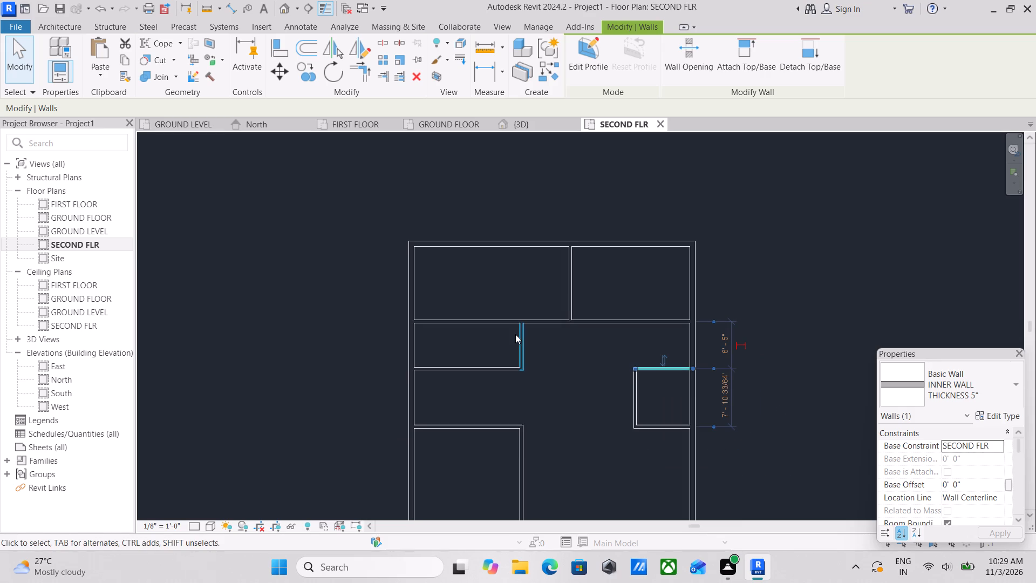
pyautogui.scroll(-4, 515, 334)
pyautogui.scroll(2, 514, 340)
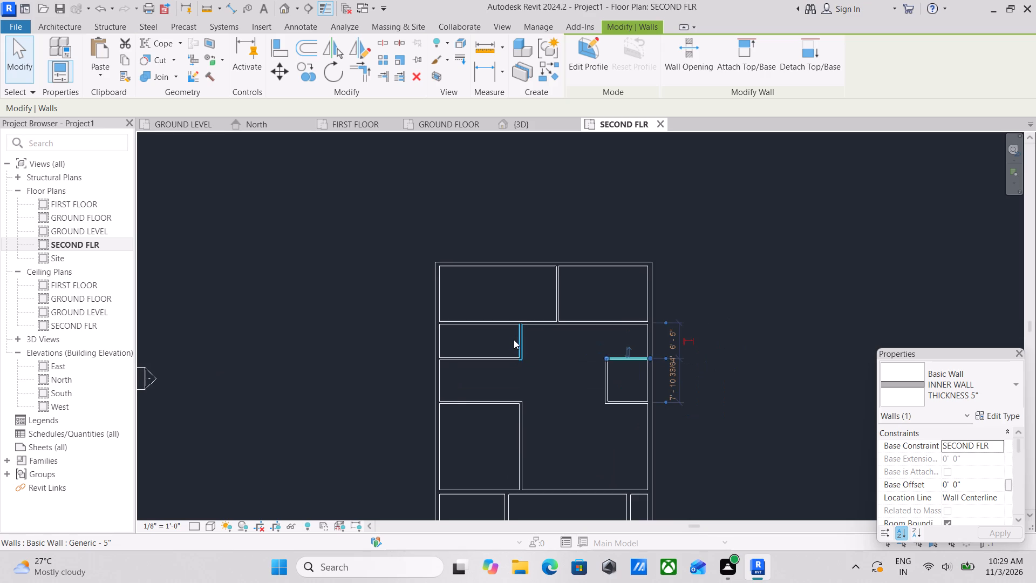
pyautogui.scroll(-2, 514, 340)
pyautogui.middleClick(514, 340)
pyautogui.scroll(2, 514, 345)
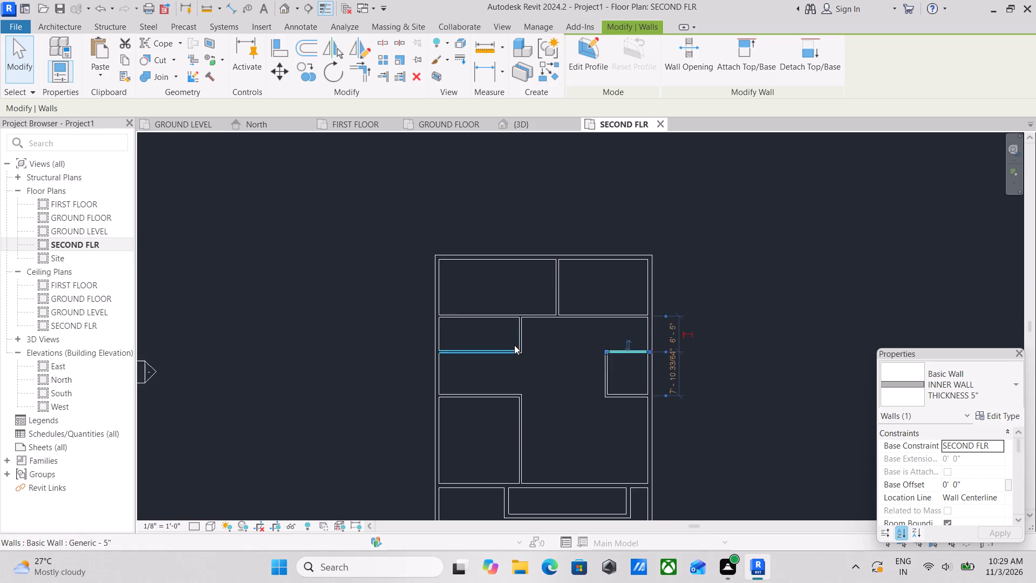
pyautogui.scroll(-2, 514, 345)
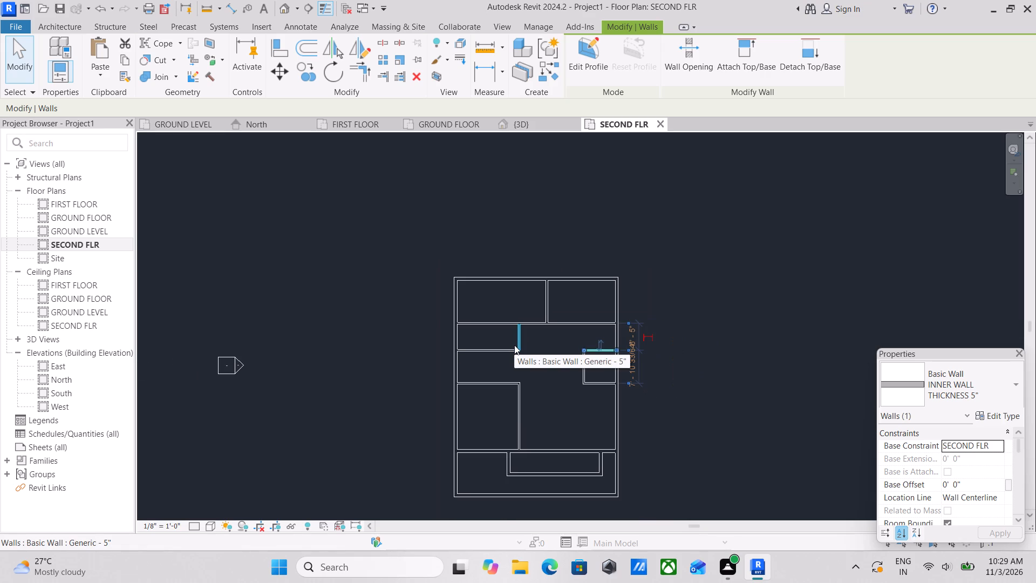
pyautogui.scroll(2, 514, 345)
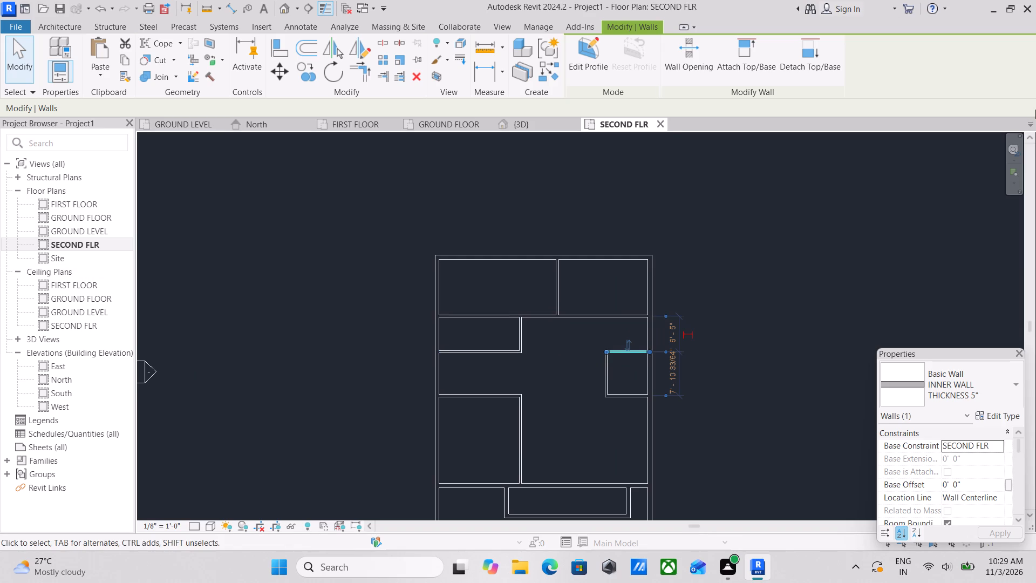
# Delete the divider between the two north rooms, the short divider south of it, and the full-width partition between them.
pyautogui.rightClick(556, 288)
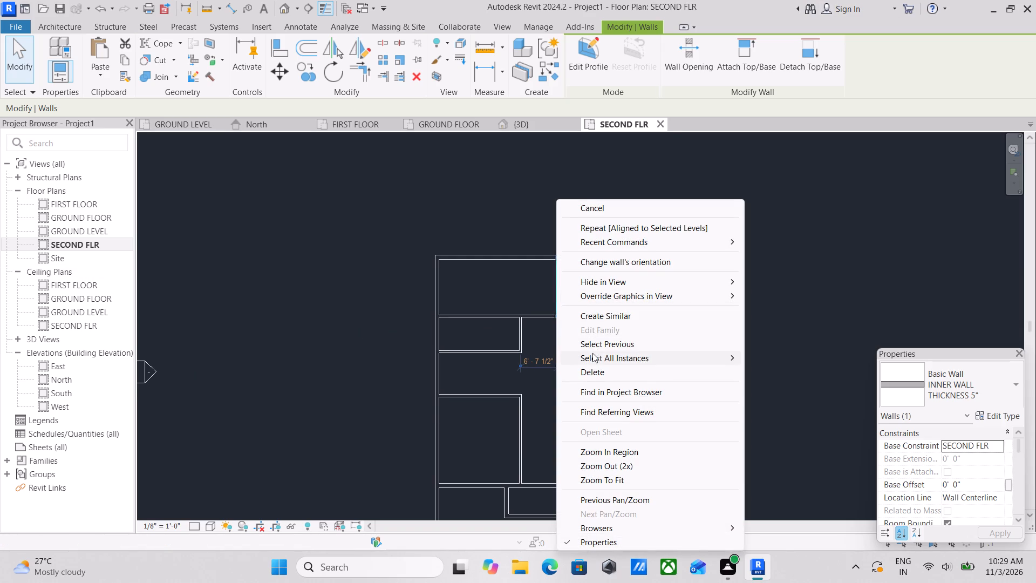
pyautogui.click(589, 368)
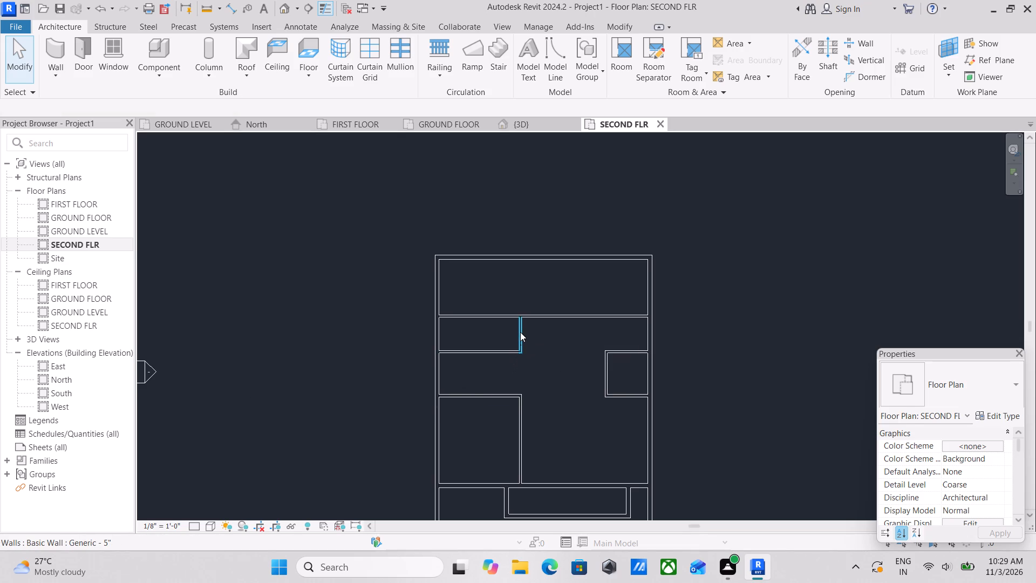
pyautogui.click(520, 332)
pyautogui.rightClick(520, 332)
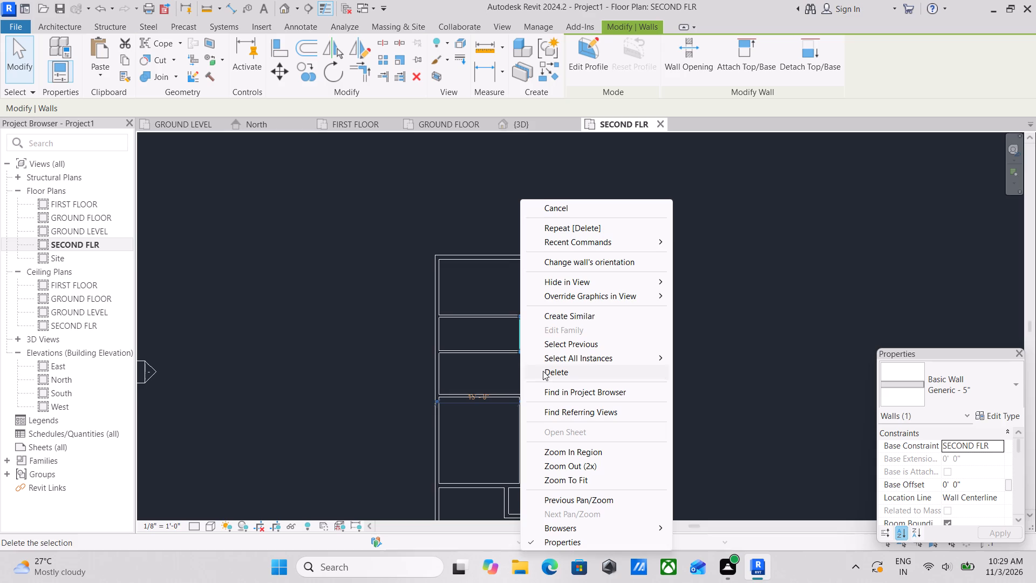
pyautogui.click(549, 374)
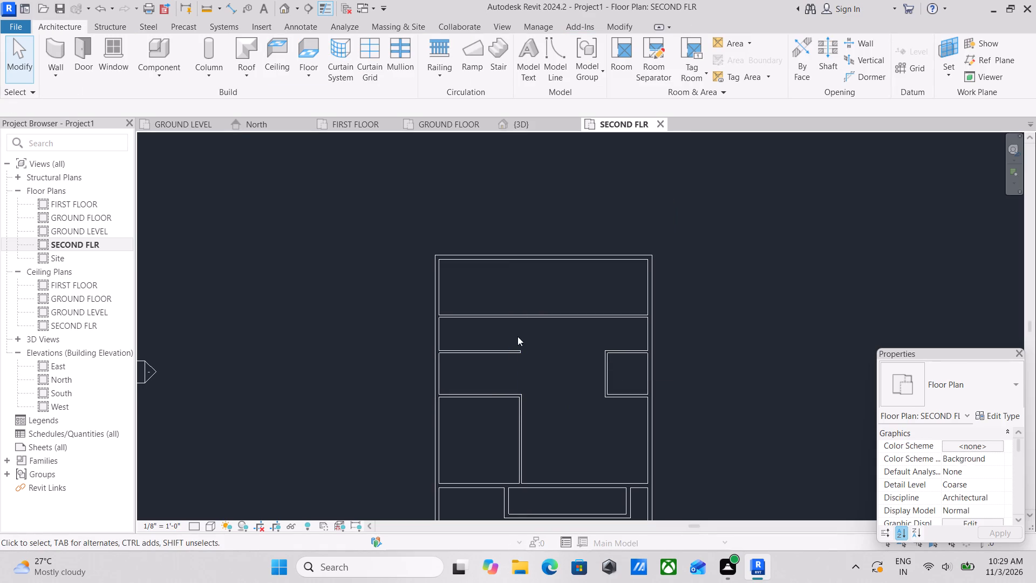
pyautogui.click(526, 322)
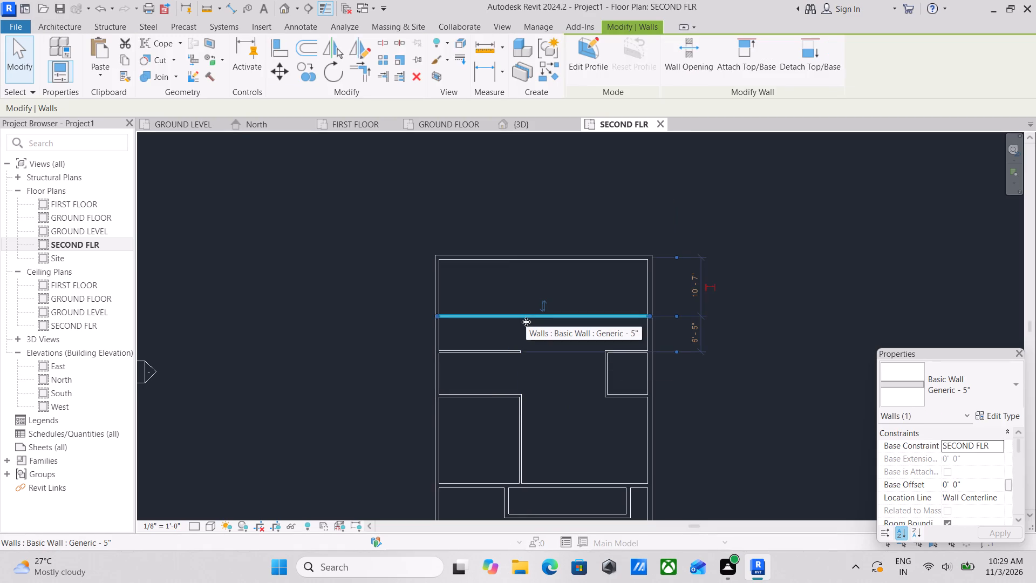
pyautogui.rightClick(526, 322)
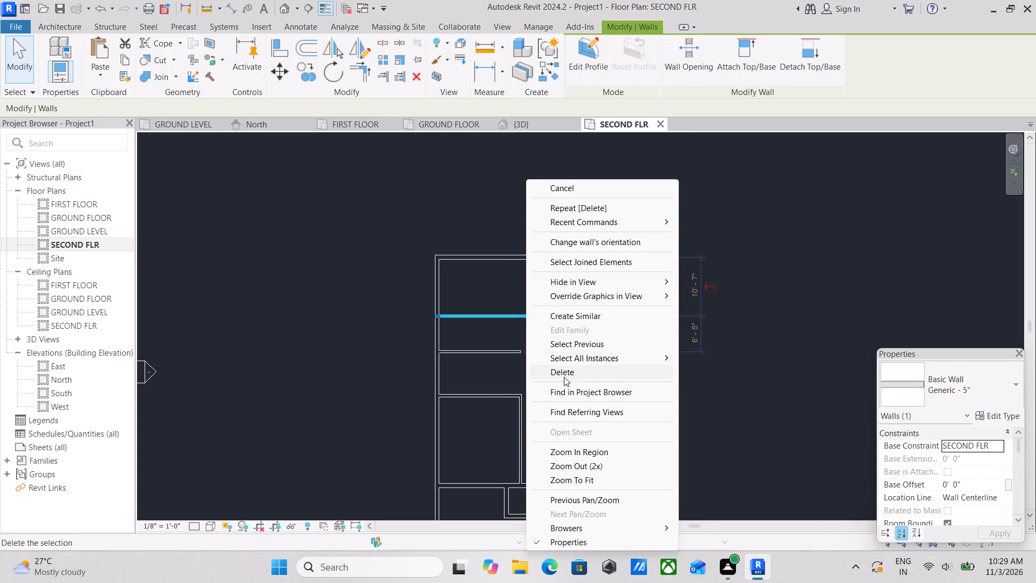
pyautogui.click(567, 370)
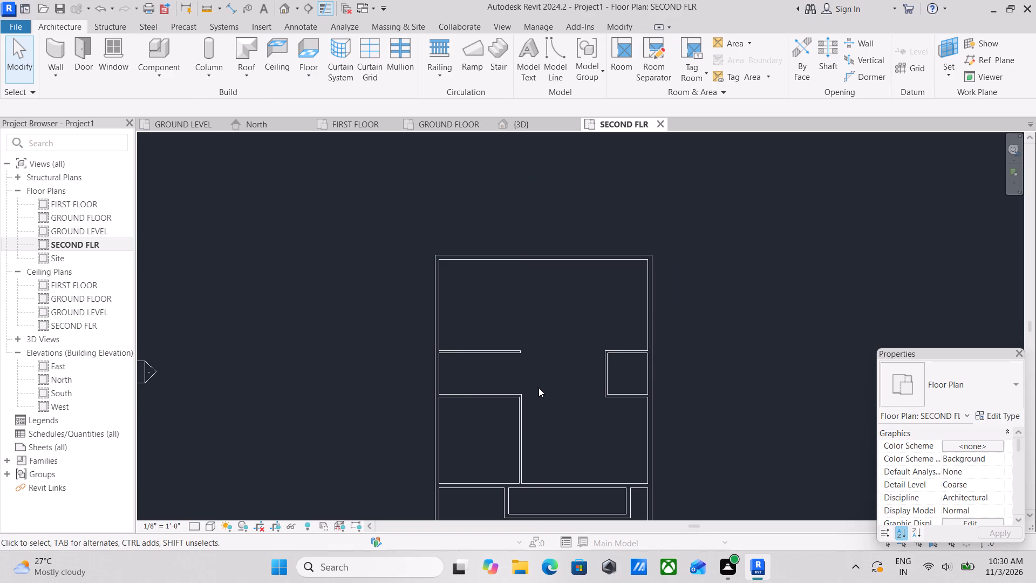
# Extend the free-ended west partition eastward to meet the northwest corner of the small east room.
pyautogui.scroll(1, 502, 381)
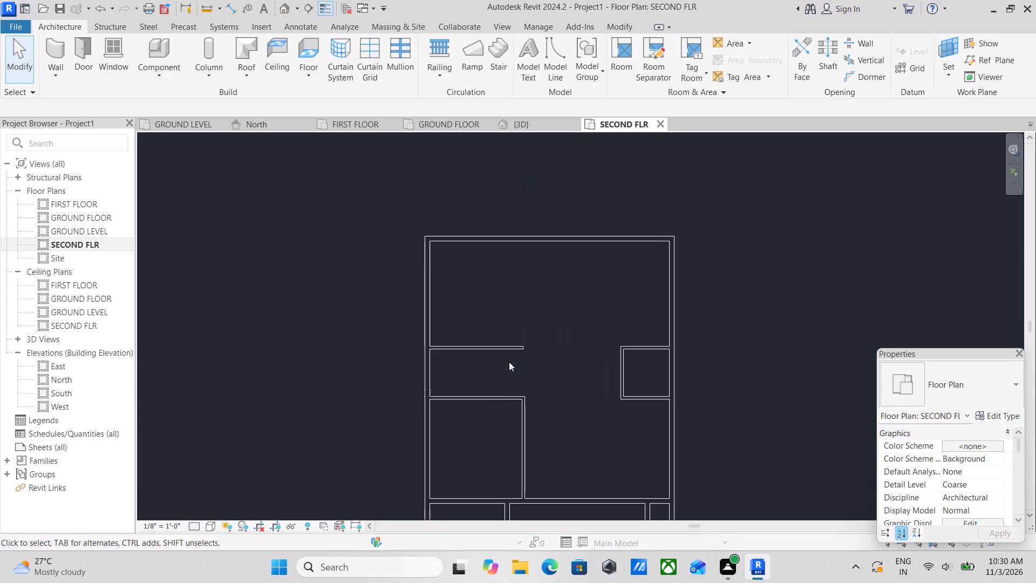
pyautogui.scroll(3, 549, 377)
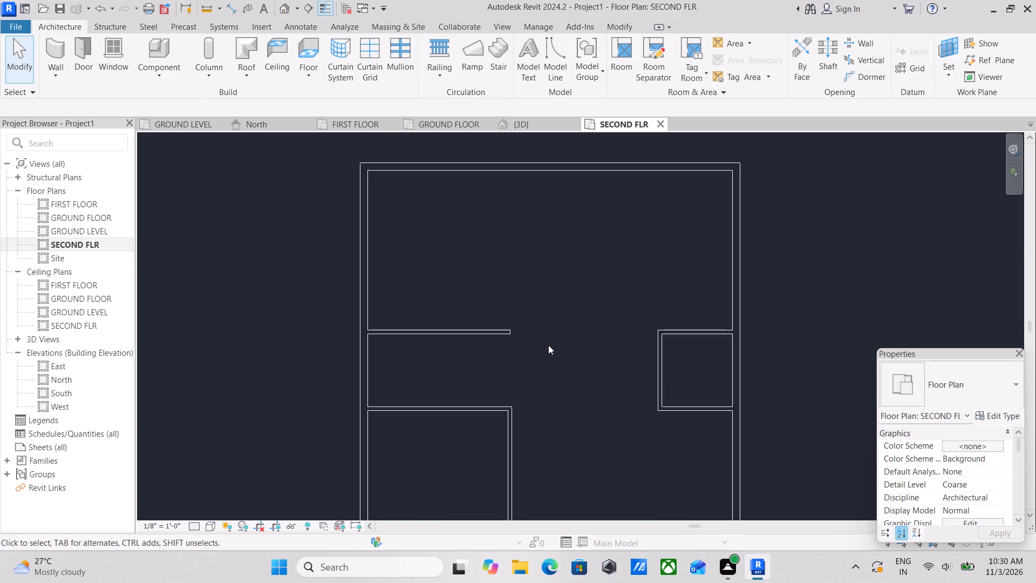
pyautogui.click(491, 331)
pyautogui.moveTo(508, 330); pyautogui.dragTo(618, 326)
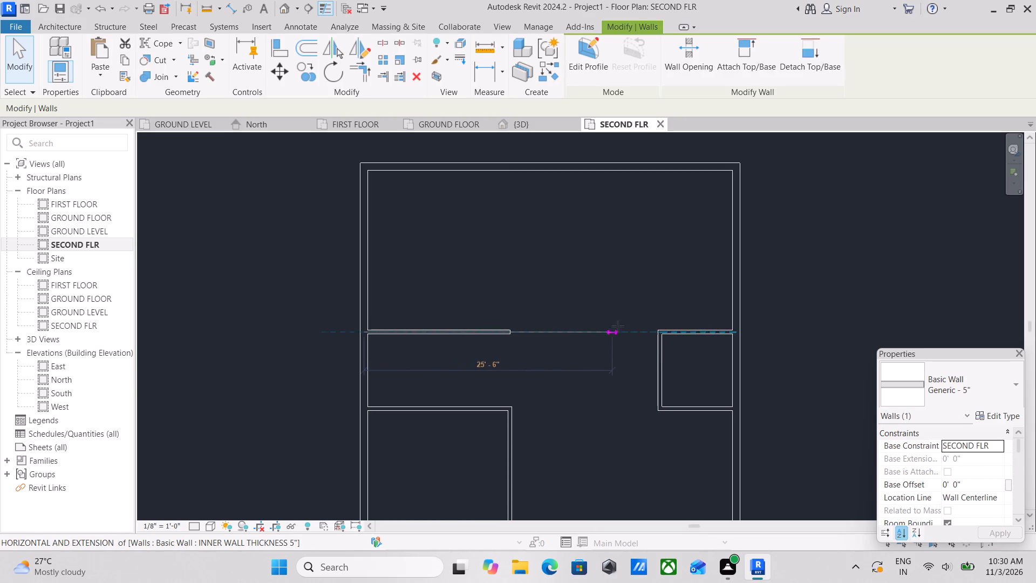
pyautogui.moveTo(618, 326); pyautogui.dragTo(656, 331)
pyautogui.scroll(-3, 623, 312)
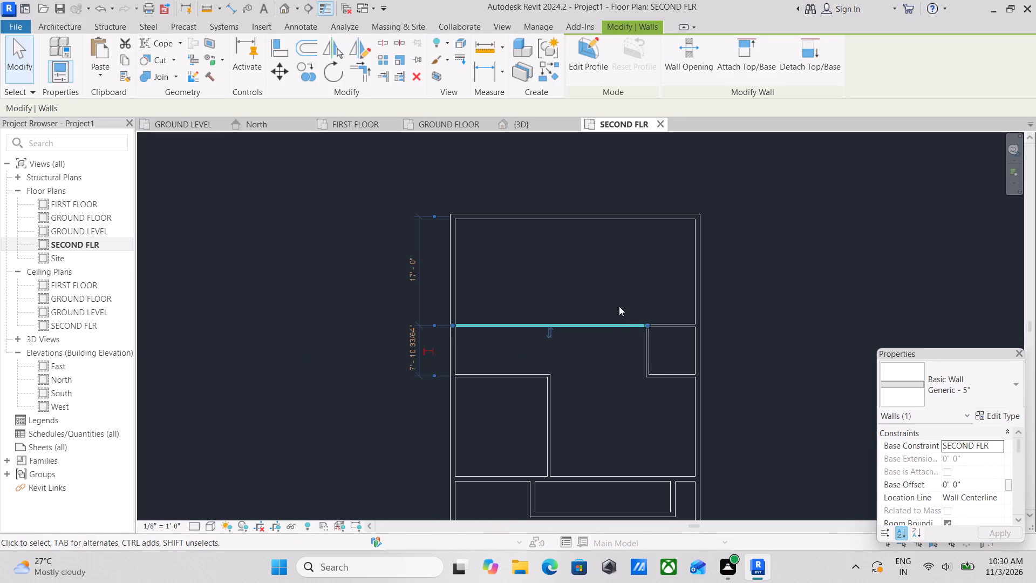
# Delete the north–south inner wall that closes the east side of the southwest room on the second floor.
pyautogui.press('Escape')
pyautogui.scroll(-2, 602, 300)
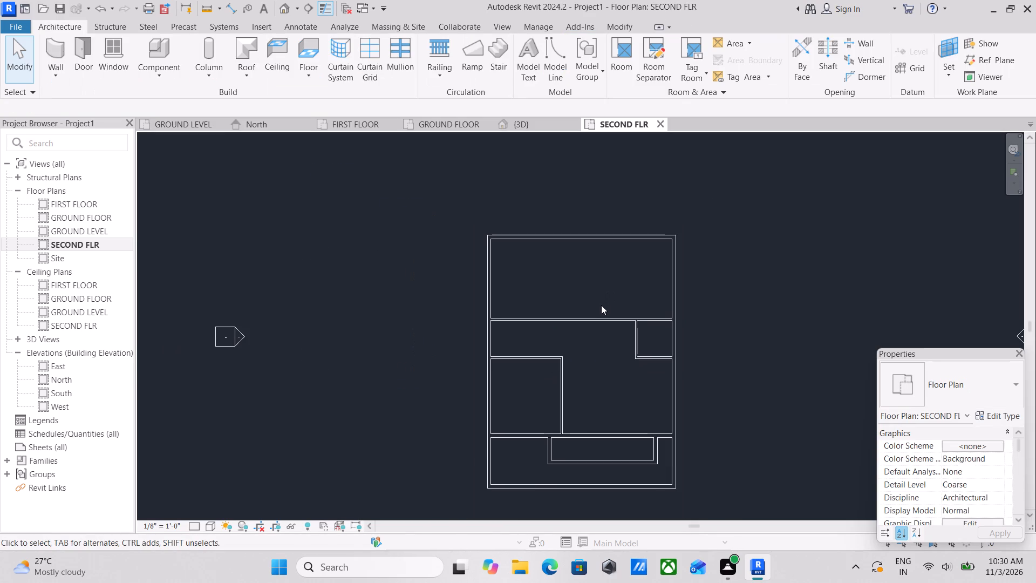
pyautogui.scroll(1, 601, 305)
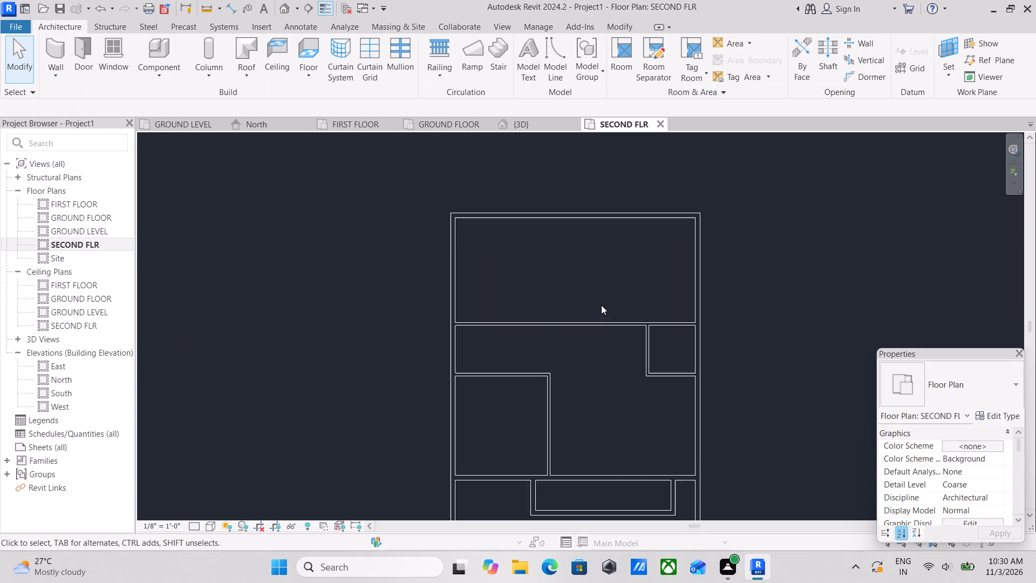
pyautogui.scroll(1, 601, 305)
pyautogui.scroll(-1, 608, 308)
pyautogui.moveTo(600, 306); pyautogui.dragTo(583, 302, button='middle')
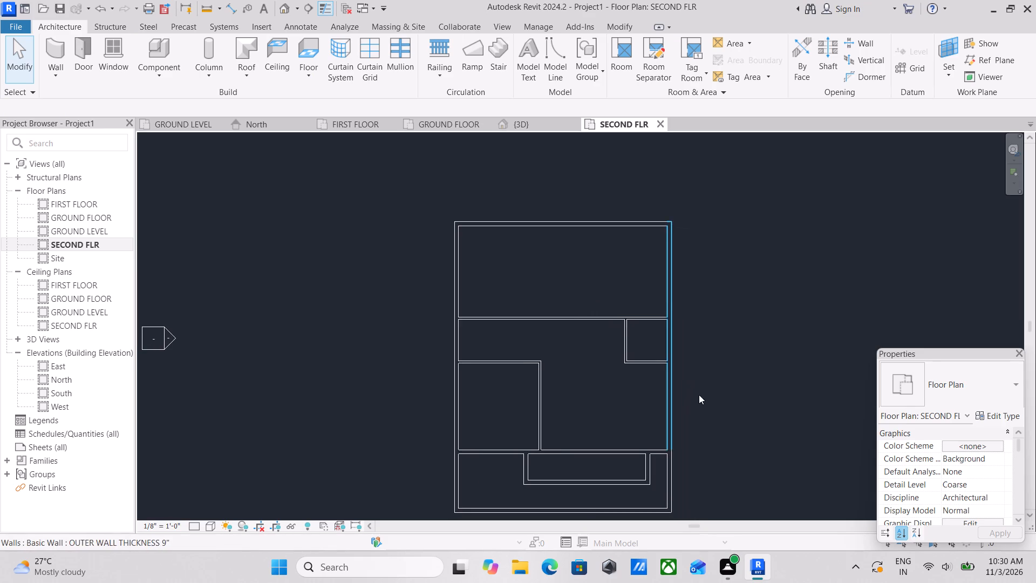
pyautogui.scroll(-2, 705, 402)
pyautogui.moveTo(692, 397); pyautogui.dragTo(676, 381, button='middle')
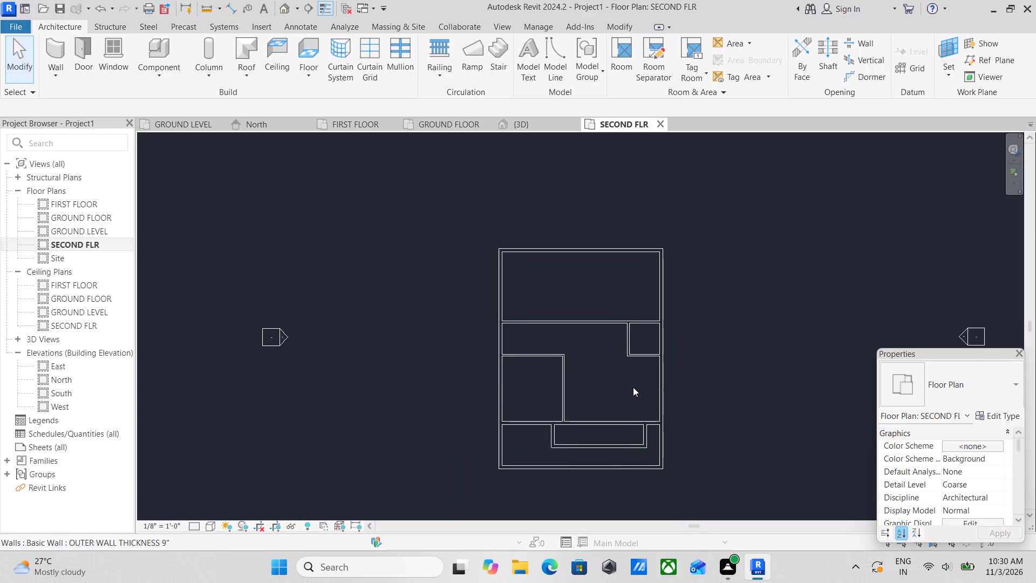
pyautogui.scroll(1, 623, 389)
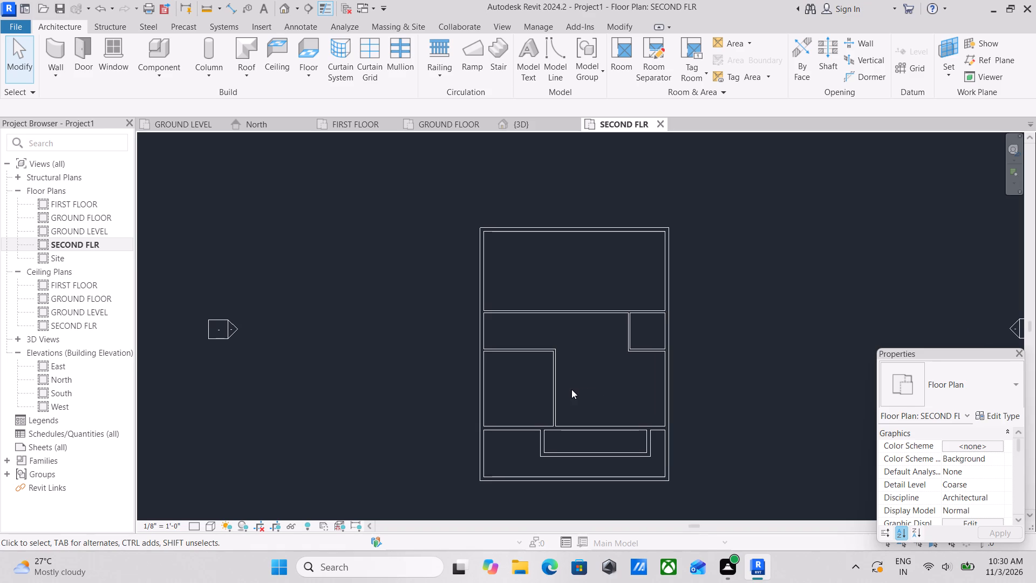
pyautogui.click(550, 394)
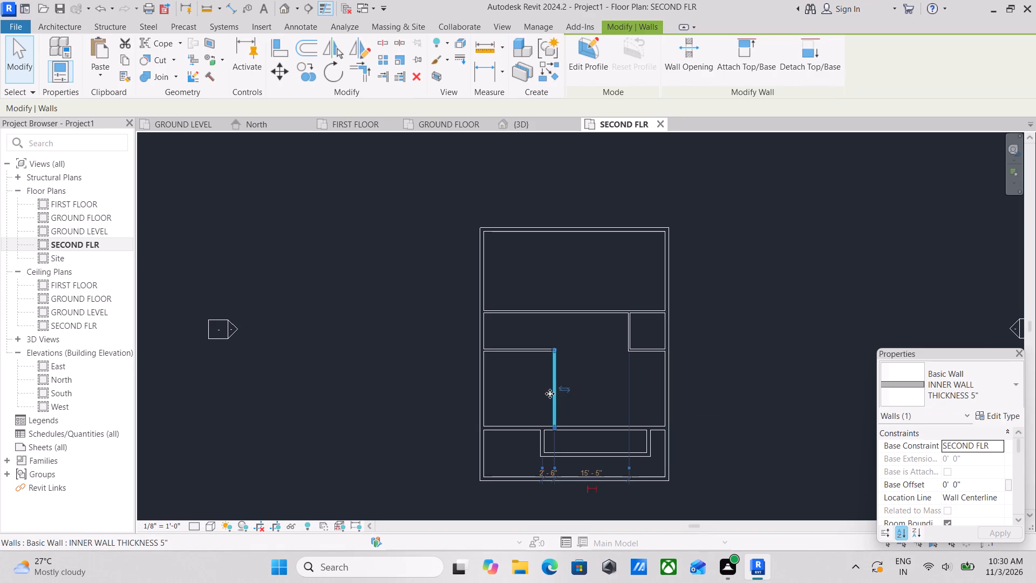
pyautogui.rightClick(550, 394)
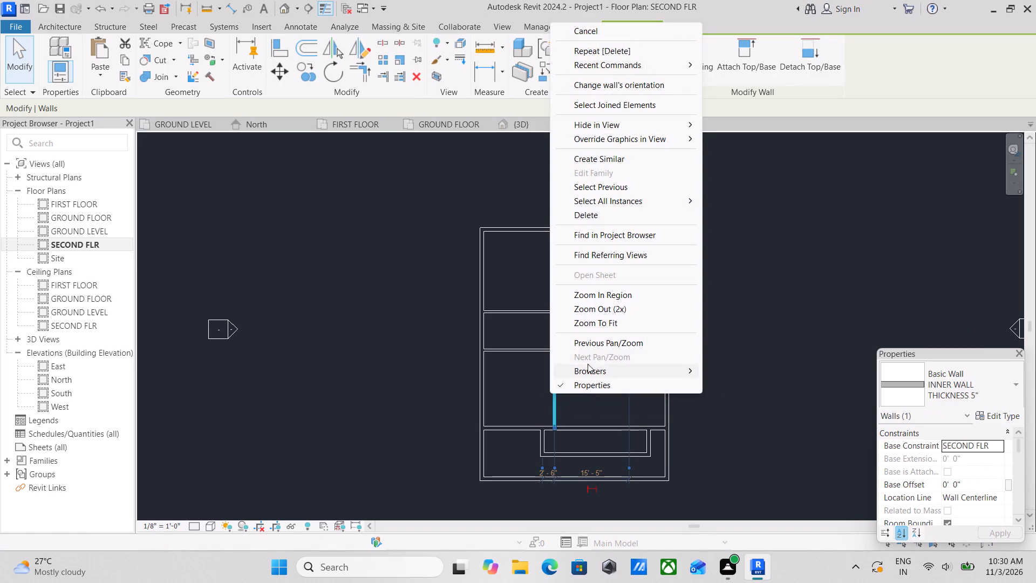
pyautogui.click(609, 211)
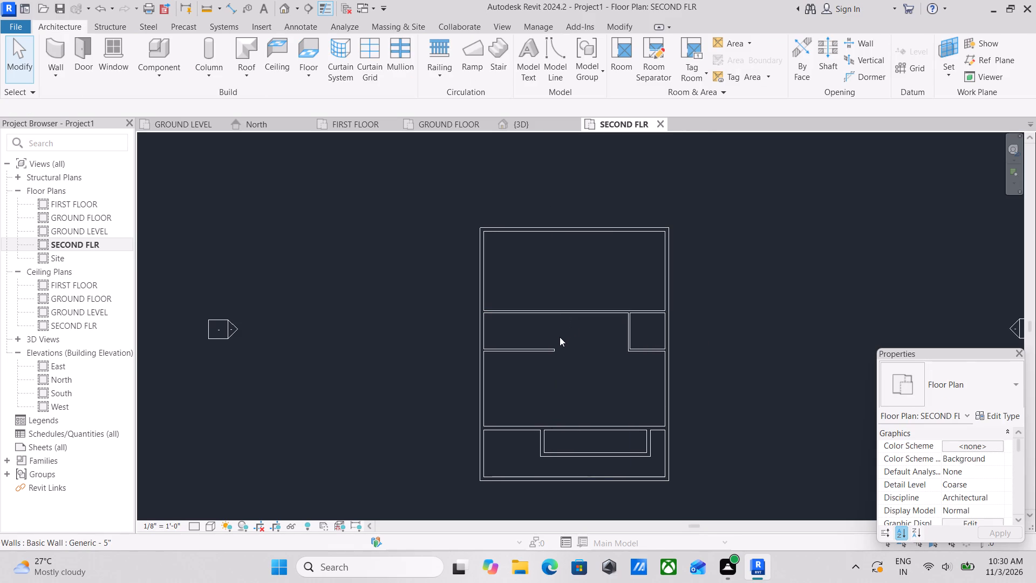
# Extend the free-ended west partition eastward to join the south wall of the small east room, forming one full-width partition.
pyautogui.click(552, 345)
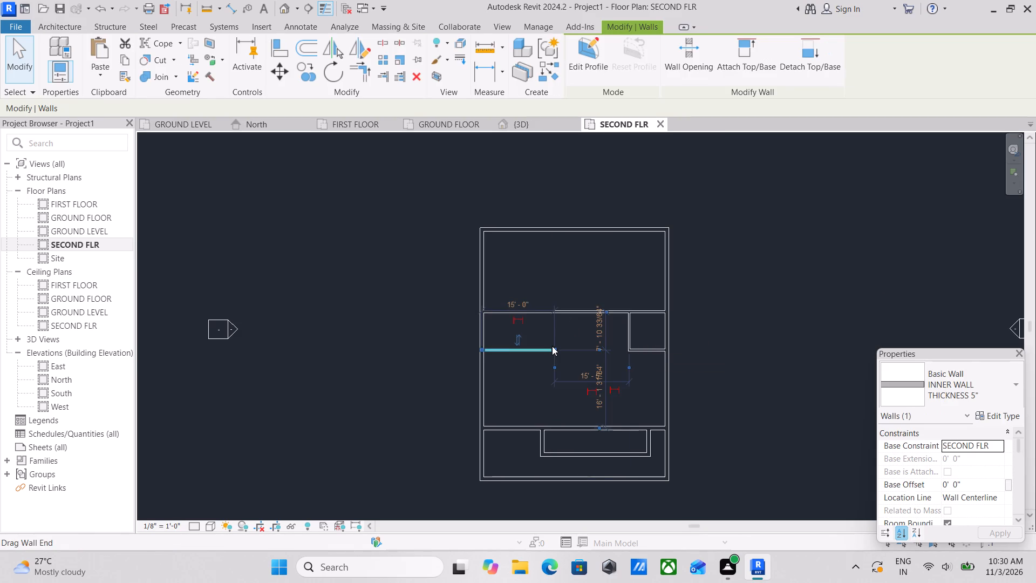
pyautogui.scroll(9, 552, 346)
pyautogui.scroll(-3, 552, 340)
pyautogui.middleClick(552, 340)
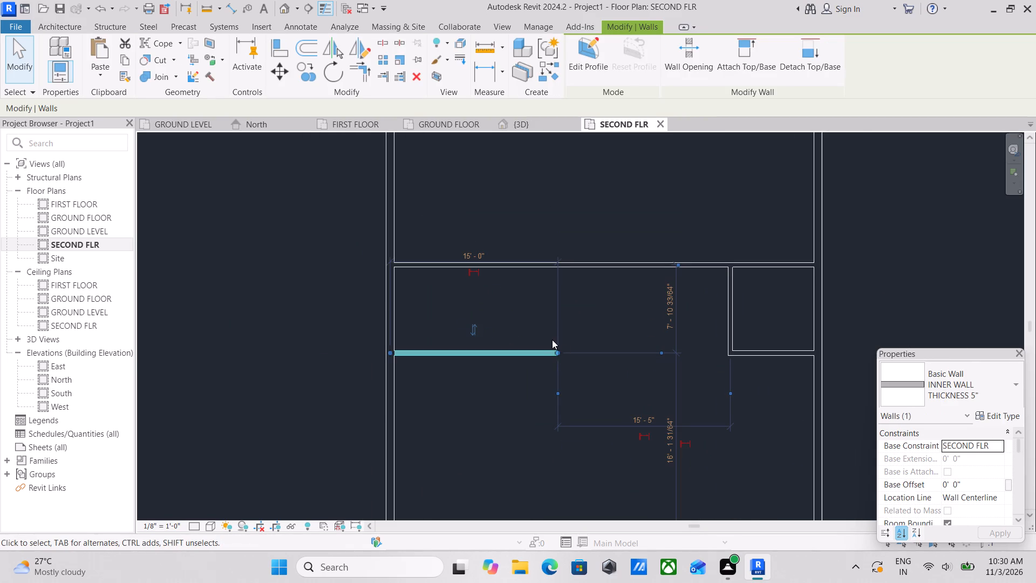
pyautogui.scroll(2, 552, 340)
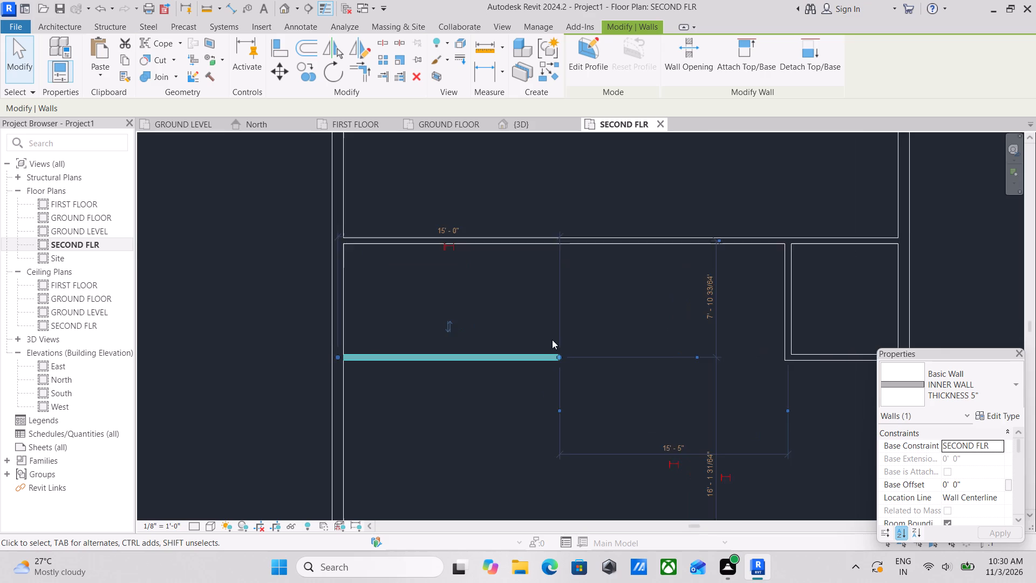
pyautogui.scroll(1, 552, 340)
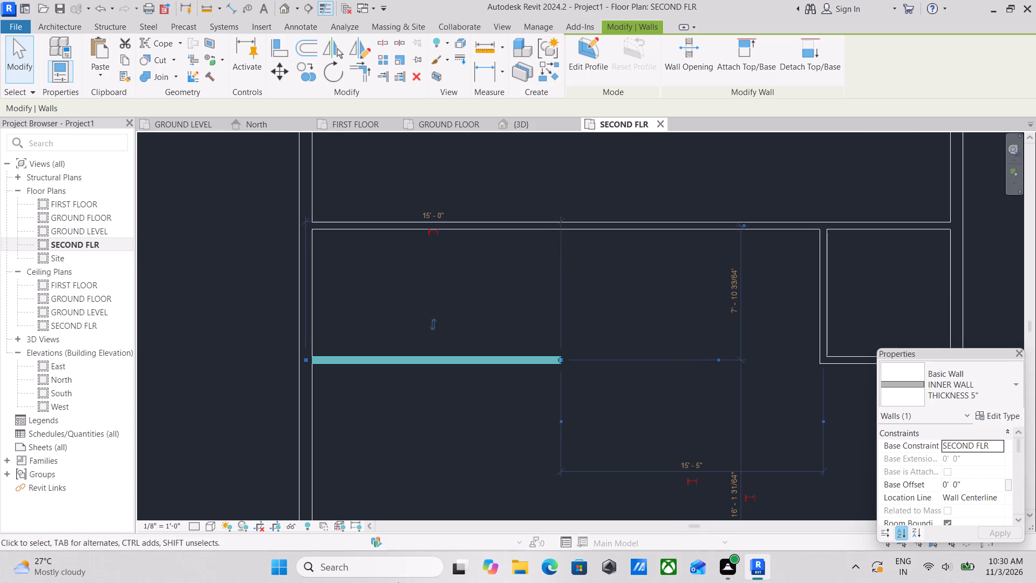
pyautogui.scroll(3, 583, 346)
pyautogui.scroll(1, 529, 403)
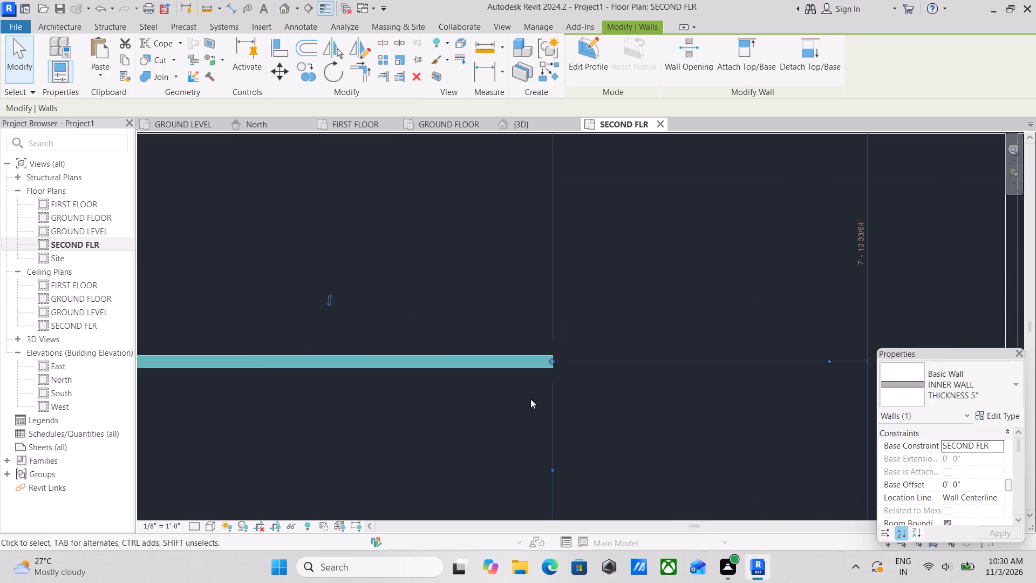
pyautogui.moveTo(550, 360); pyautogui.dragTo(727, 358)
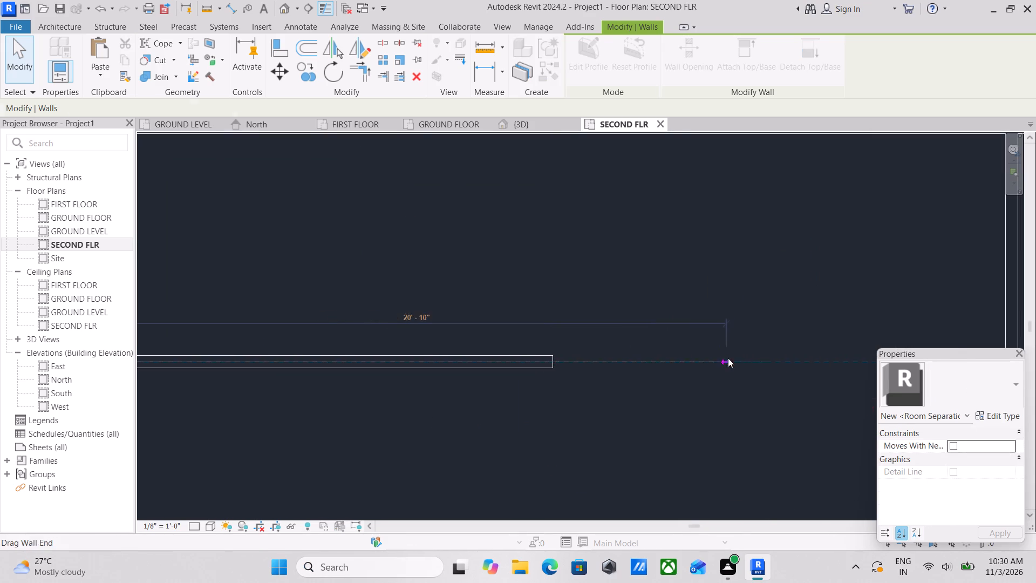
pyautogui.scroll(-3, 728, 358)
pyautogui.moveTo(727, 357); pyautogui.dragTo(656, 356, button='middle')
pyautogui.scroll(-2, 657, 357)
pyautogui.moveTo(656, 356); pyautogui.dragTo(539, 375, button='middle')
pyautogui.scroll(3, 540, 375)
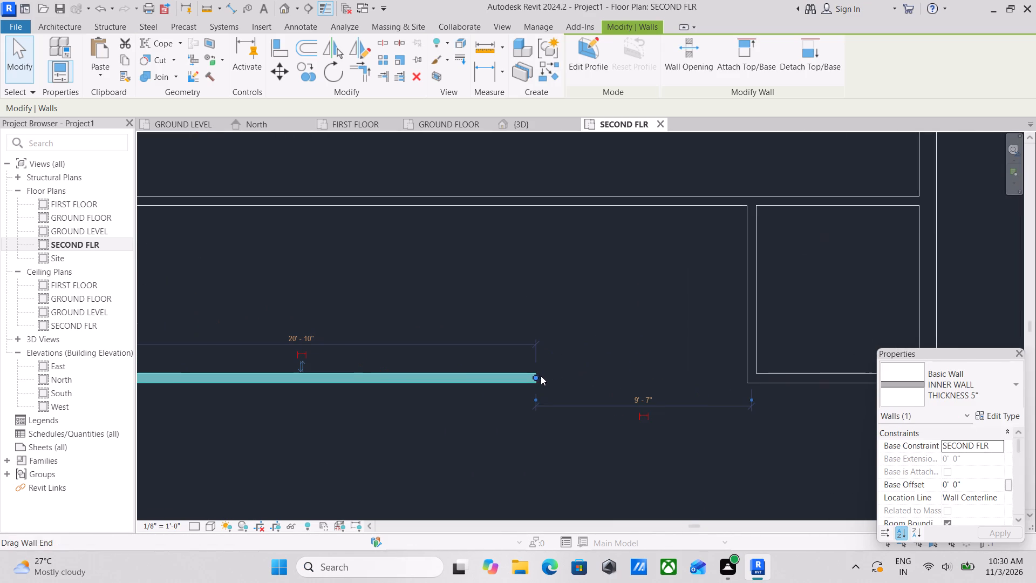
pyautogui.moveTo(534, 375); pyautogui.dragTo(746, 370)
pyautogui.scroll(-4, 746, 370)
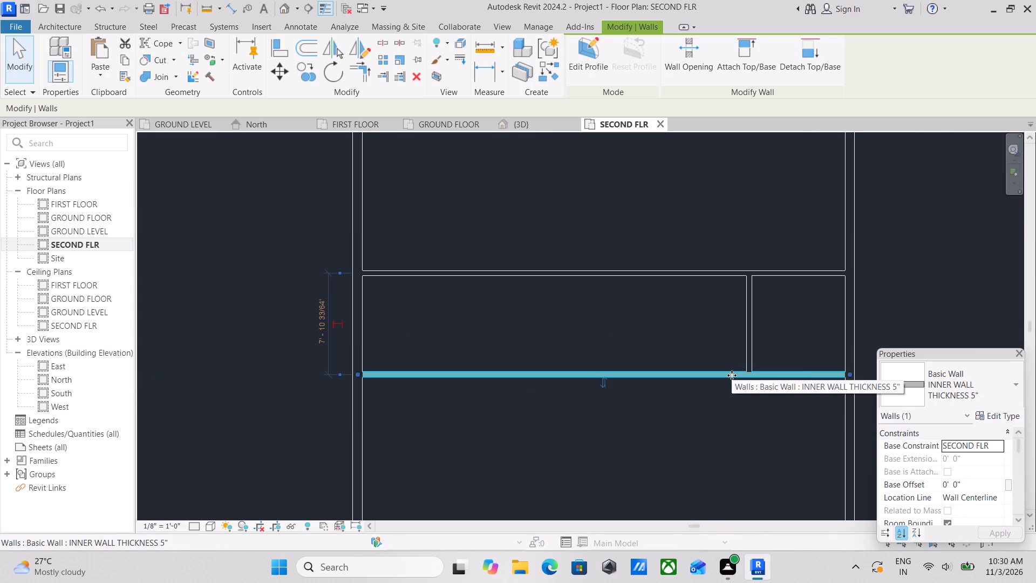
pyautogui.scroll(2, 558, 376)
pyautogui.scroll(-3, 593, 340)
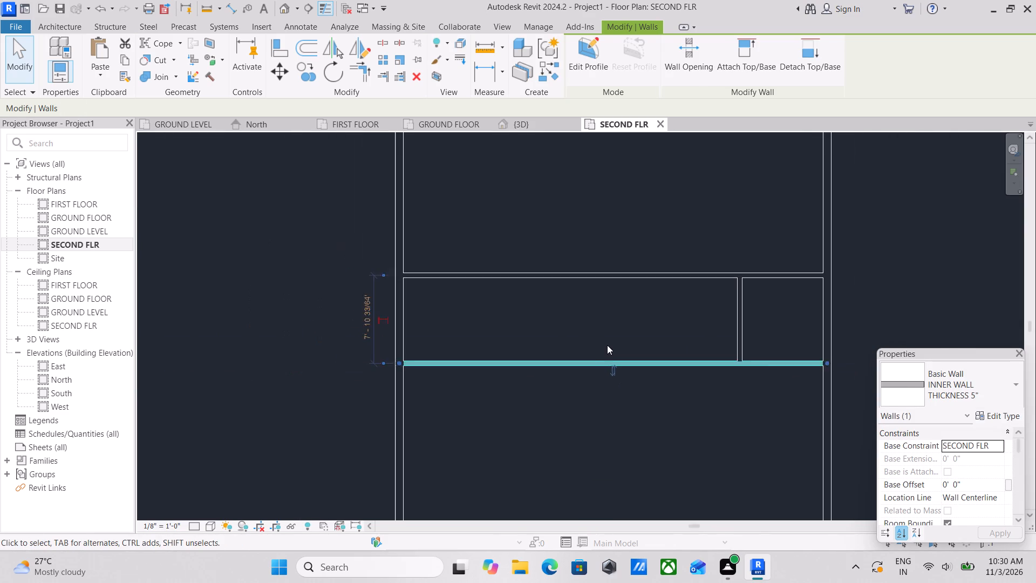
pyautogui.press('Escape')
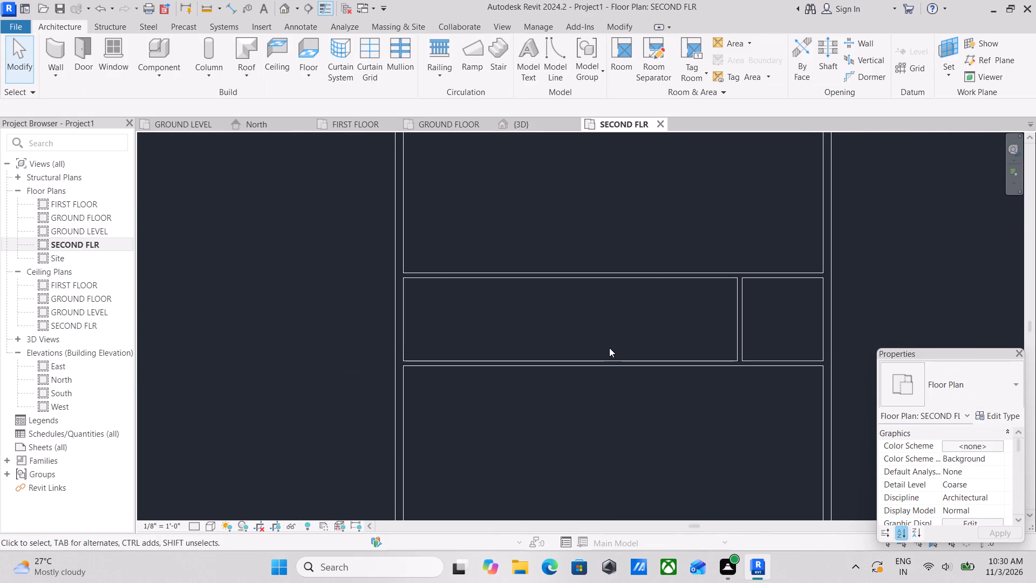
# Extend the west wall of the small east room northward to meet the north outer wall.
pyautogui.scroll(2, 585, 325)
pyautogui.scroll(-4, 578, 306)
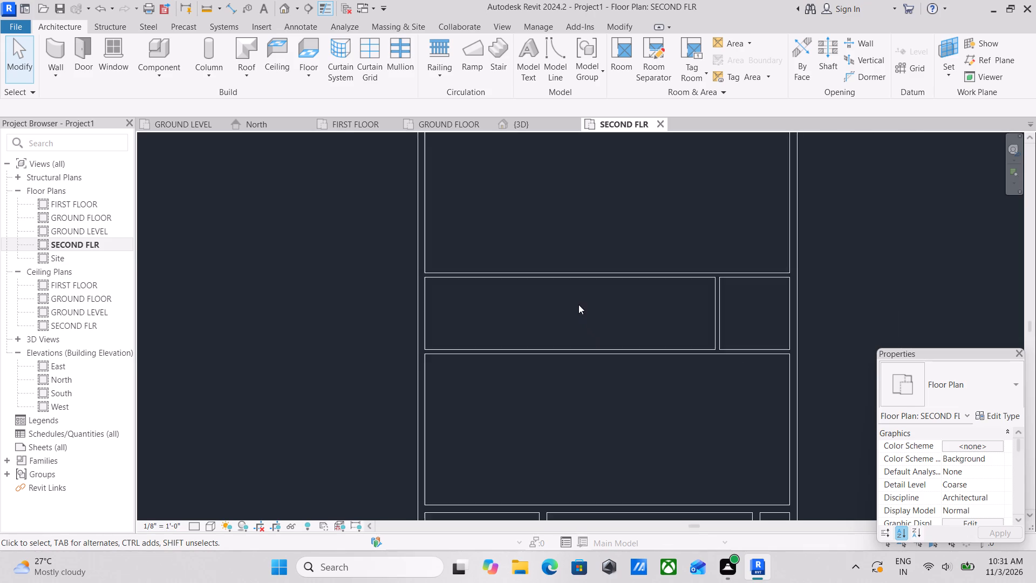
pyautogui.moveTo(578, 304); pyautogui.dragTo(590, 410, button='middle')
pyautogui.scroll(1, 590, 410)
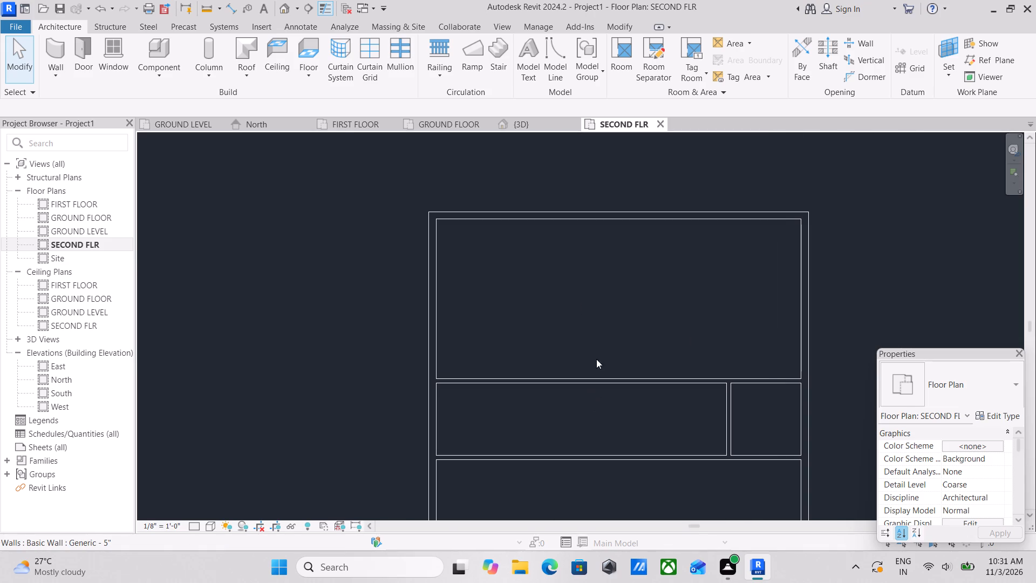
pyautogui.click(724, 410)
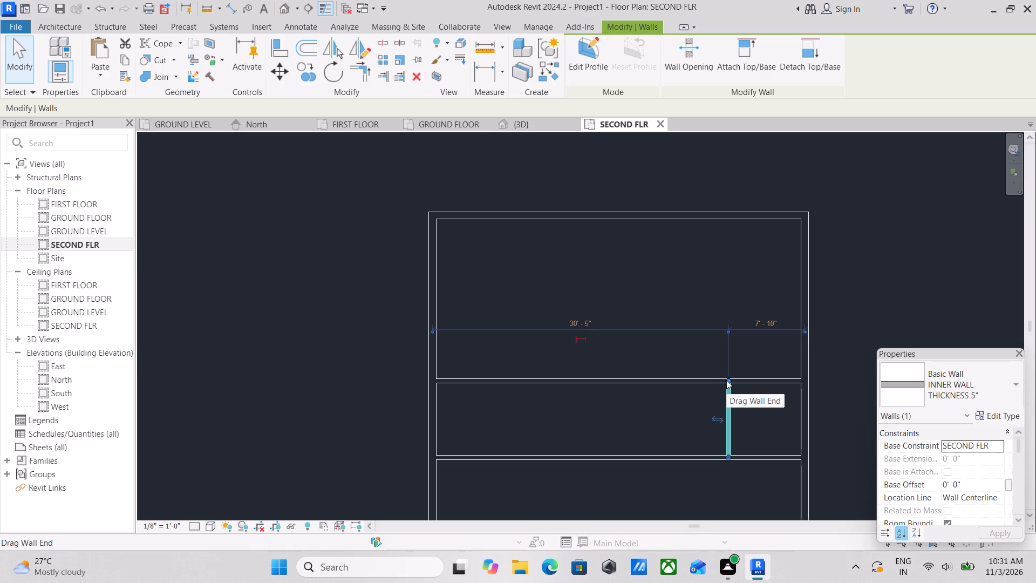
pyautogui.moveTo(726, 380); pyautogui.dragTo(735, 227)
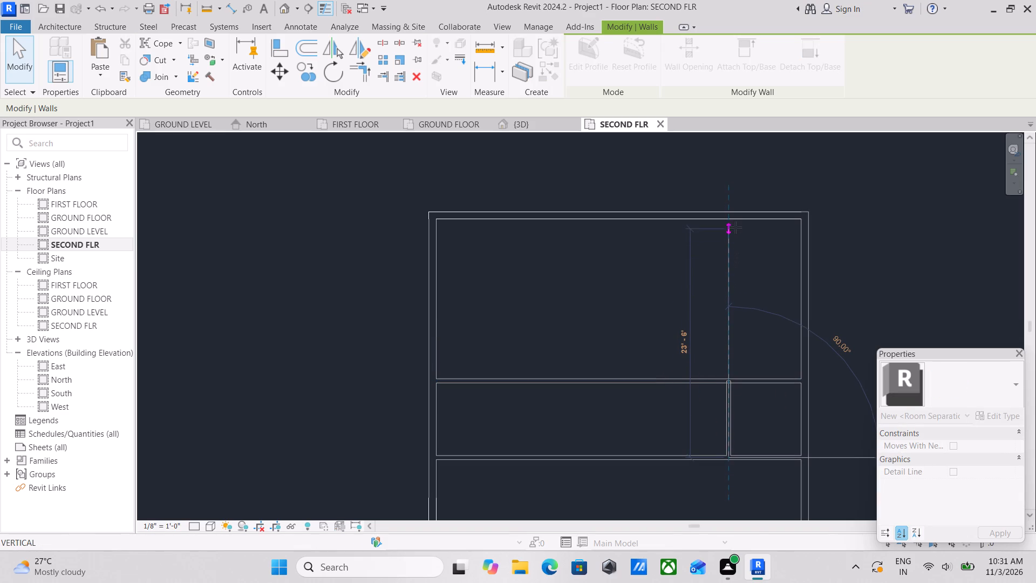
pyautogui.moveTo(735, 227); pyautogui.dragTo(735, 223)
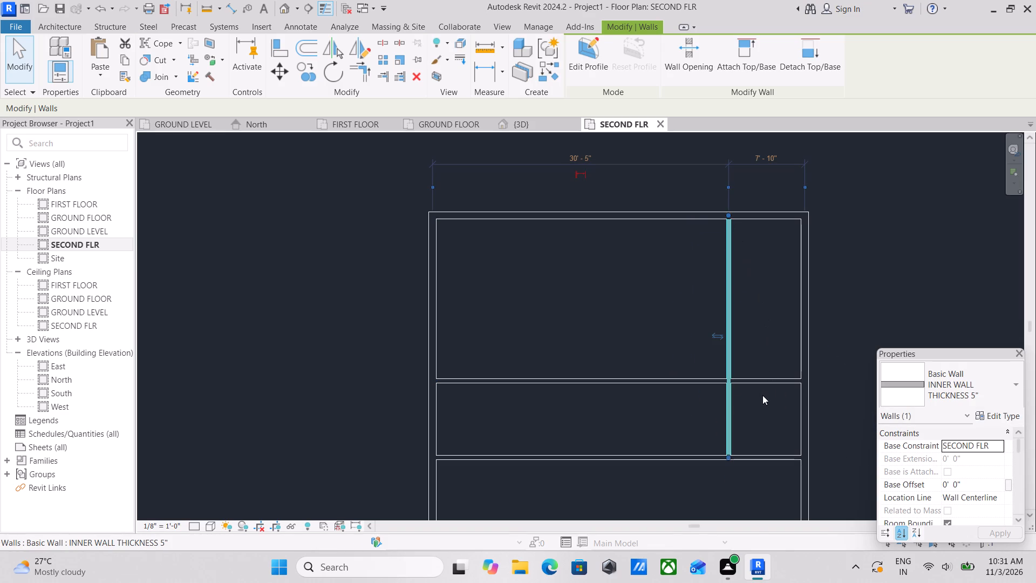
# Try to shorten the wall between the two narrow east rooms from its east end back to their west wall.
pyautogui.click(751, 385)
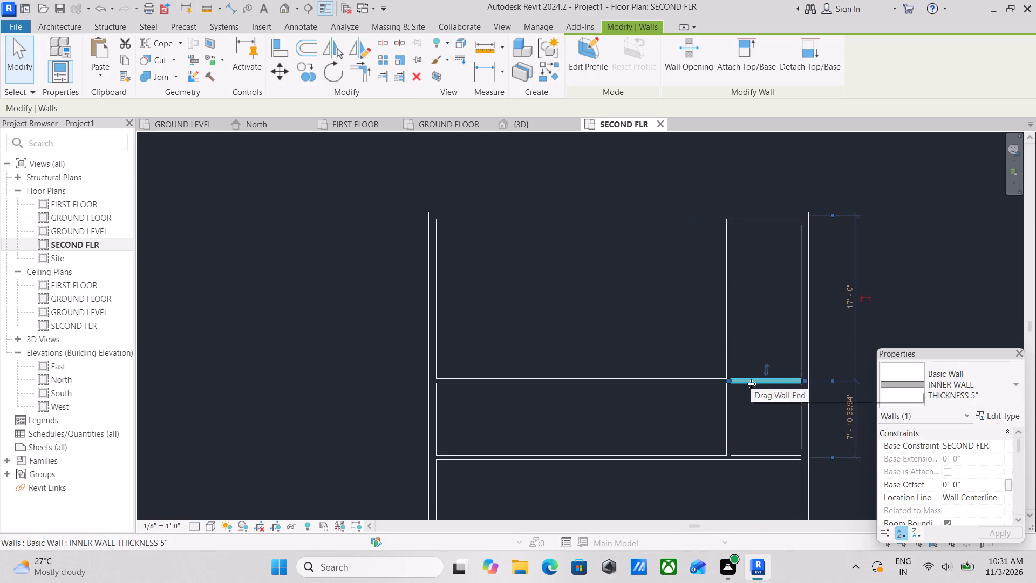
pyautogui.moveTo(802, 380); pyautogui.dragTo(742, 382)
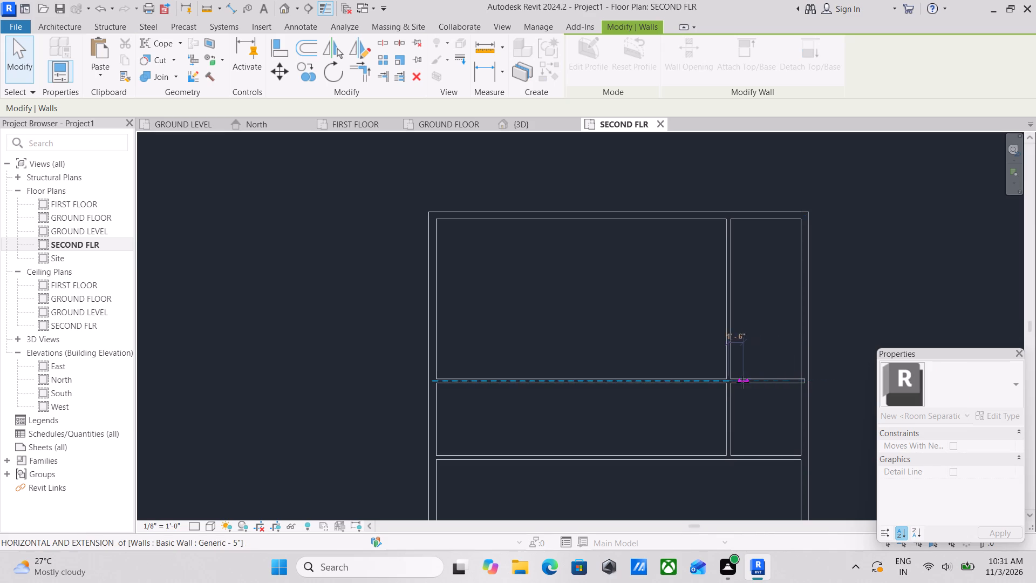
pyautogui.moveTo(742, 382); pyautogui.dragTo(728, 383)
# Delete the short wall between the two narrow east rooms to merge them into one long room.
pyautogui.scroll(2, 756, 336)
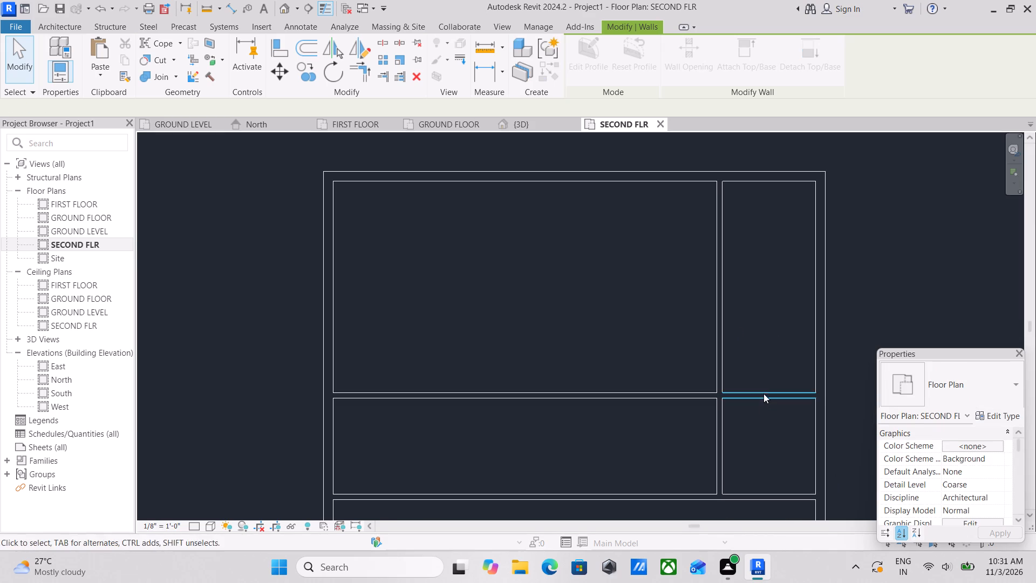
pyautogui.click(764, 394)
pyautogui.rightClick(796, 395)
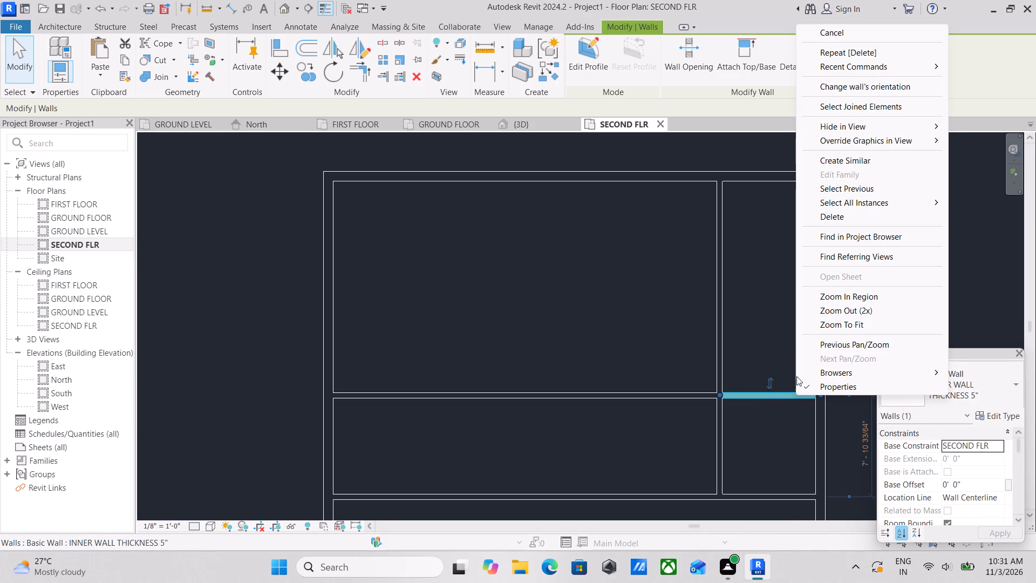
pyautogui.click(823, 212)
# Start placing a new wall at the inner wall west of the long, narrow northeast room.
pyautogui.scroll(-1, 782, 311)
pyautogui.moveTo(780, 310); pyautogui.dragTo(769, 324, button='middle')
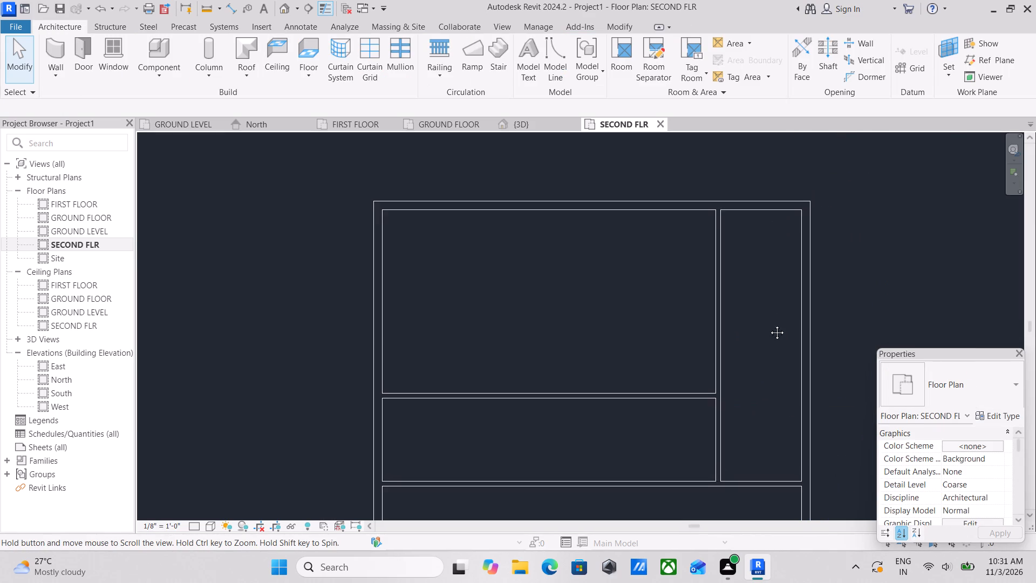
pyautogui.moveTo(769, 324); pyautogui.dragTo(769, 325, button='middle')
pyautogui.write('wa')
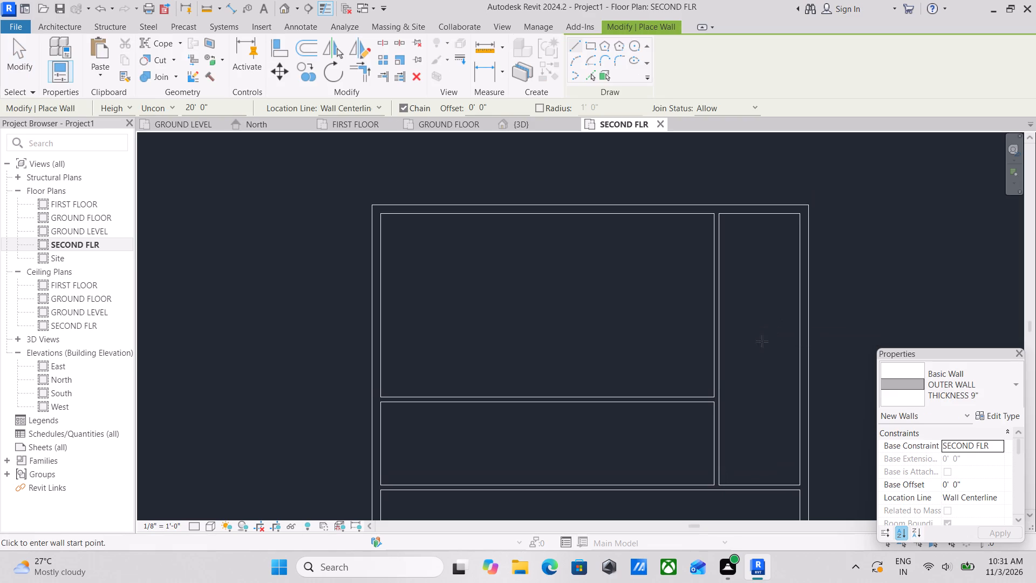
pyautogui.scroll(2, 761, 341)
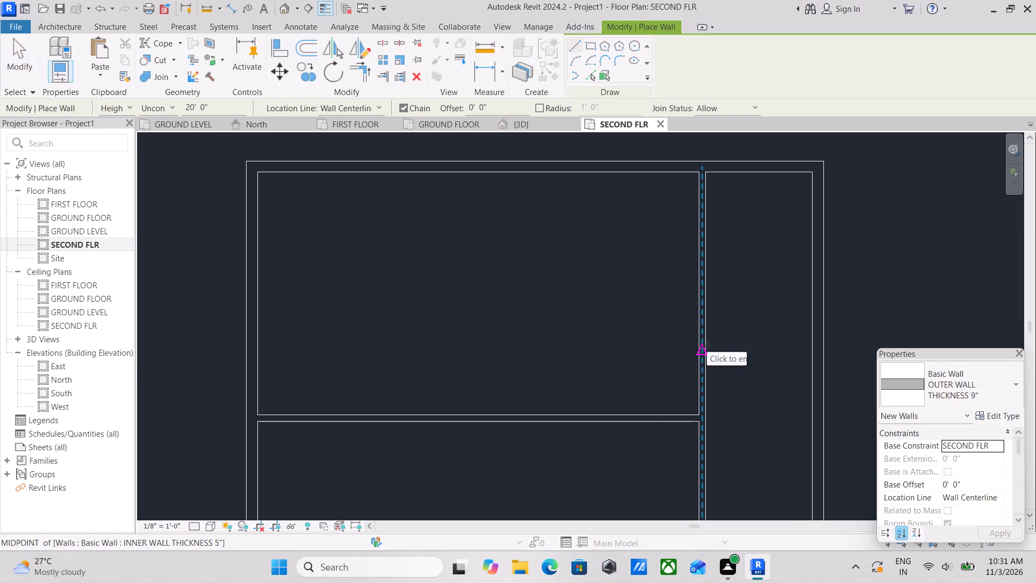
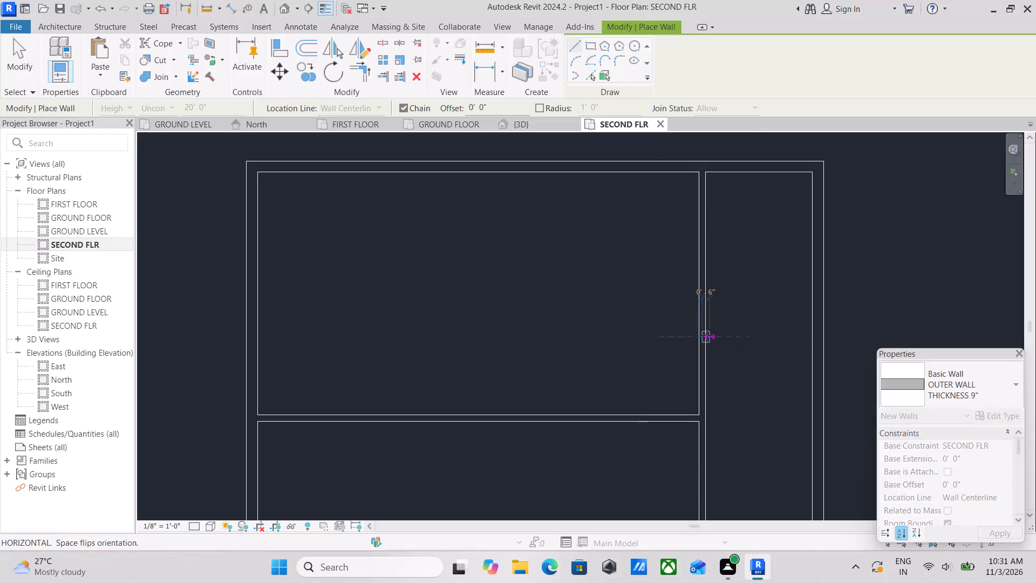
# Draw an INNER WALL THICKNESS 5" wall across the narrow northeast room to the east outer wall, about 11' south of the north outer wall.
pyautogui.press('Escape')
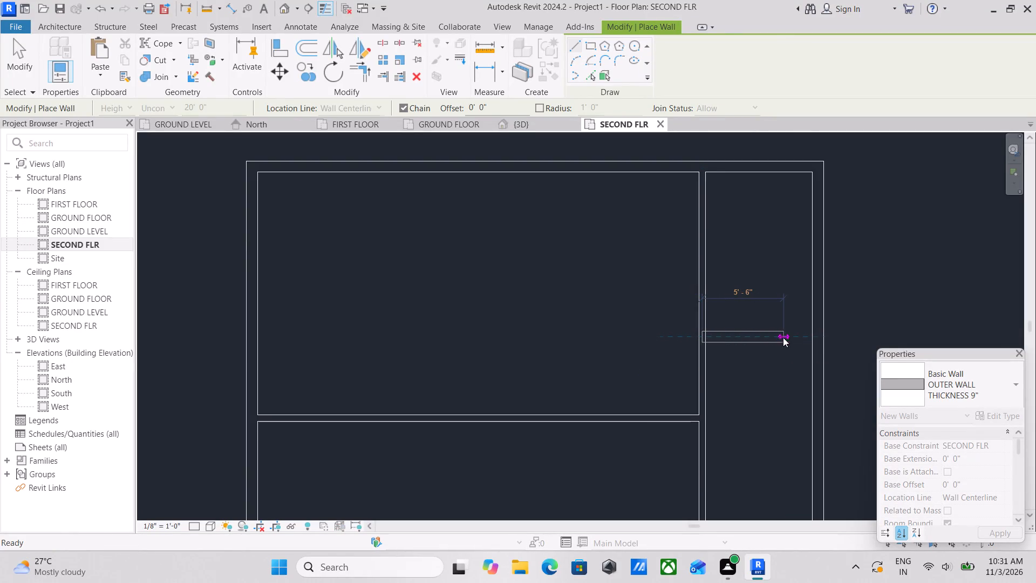
pyautogui.write('wa')
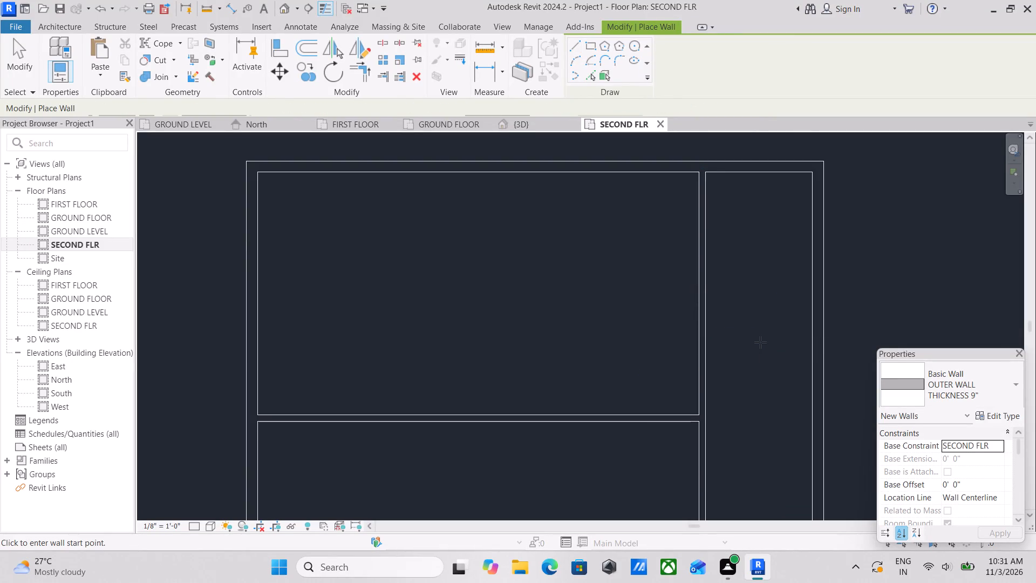
pyautogui.click(978, 396)
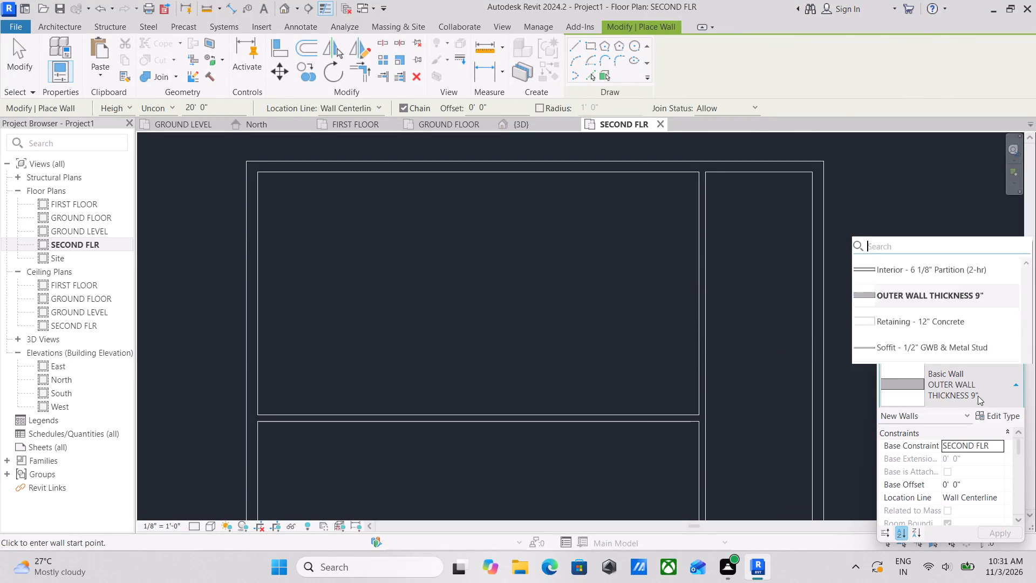
pyautogui.scroll(1, 917, 98)
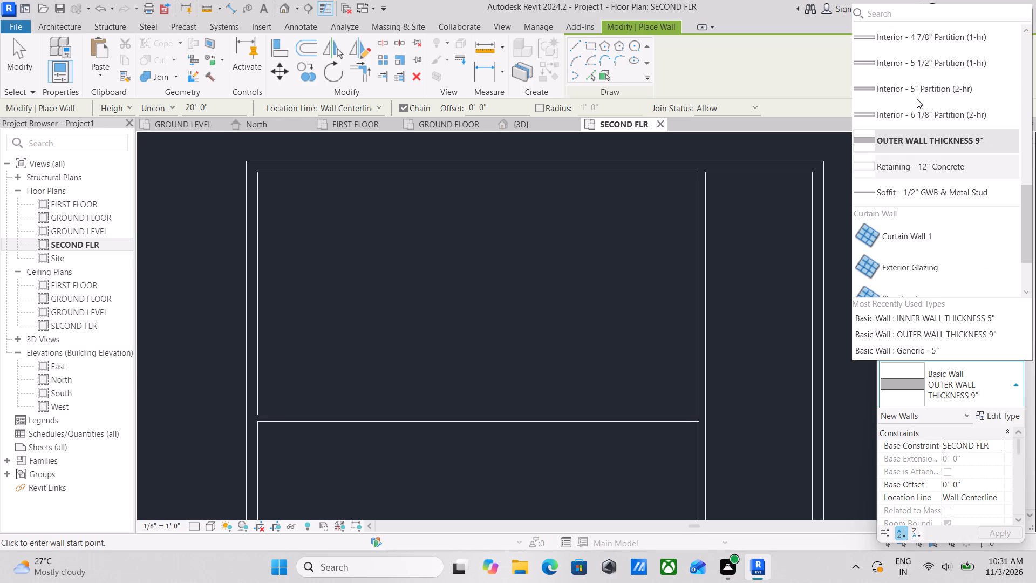
pyautogui.scroll(2, 933, 124)
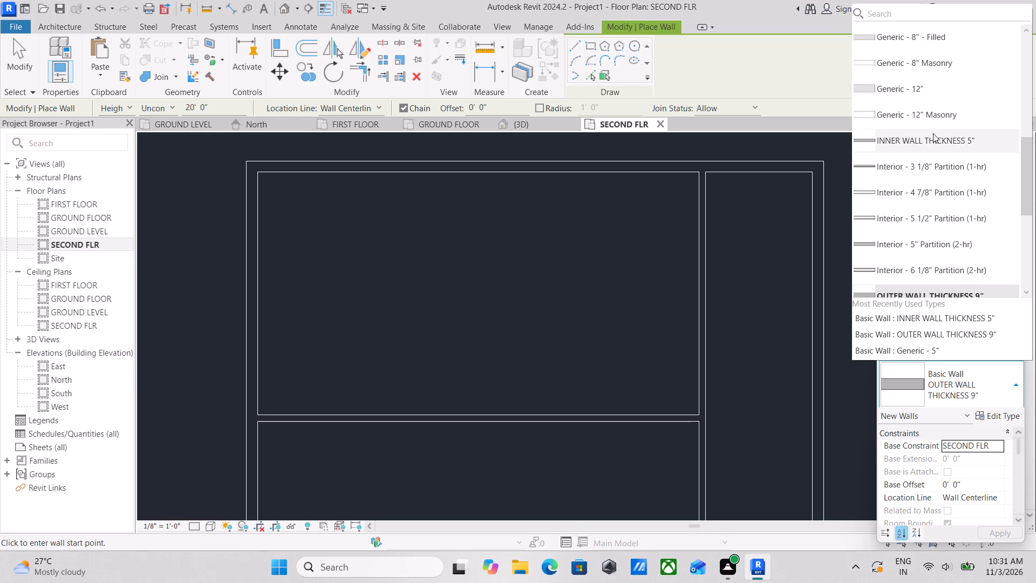
pyautogui.click(932, 143)
pyautogui.scroll(-2, 703, 413)
pyautogui.moveTo(710, 384); pyautogui.dragTo(712, 327, button='middle')
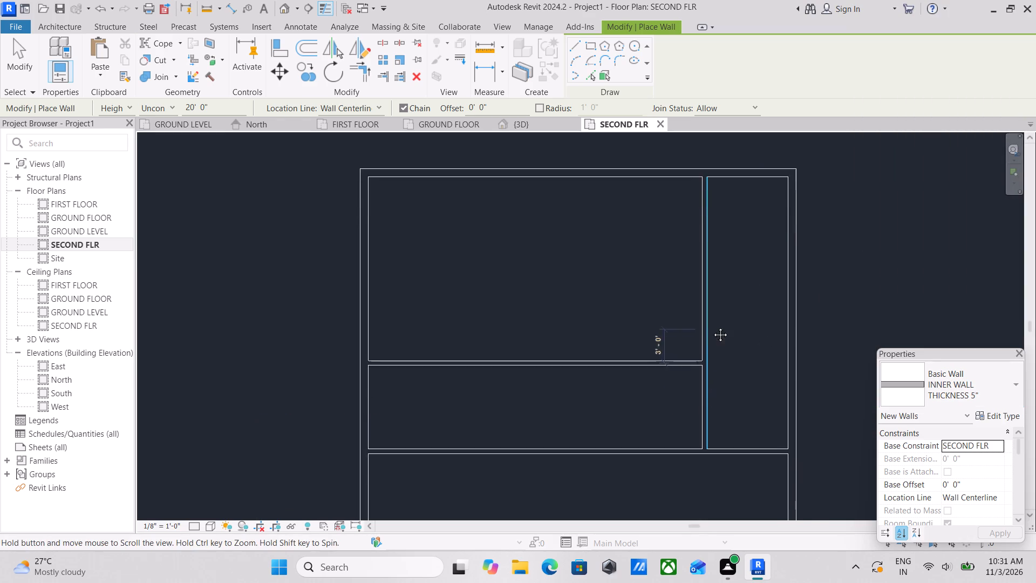
pyautogui.moveTo(712, 327); pyautogui.dragTo(713, 323, button='middle')
pyautogui.scroll(-2, 721, 279)
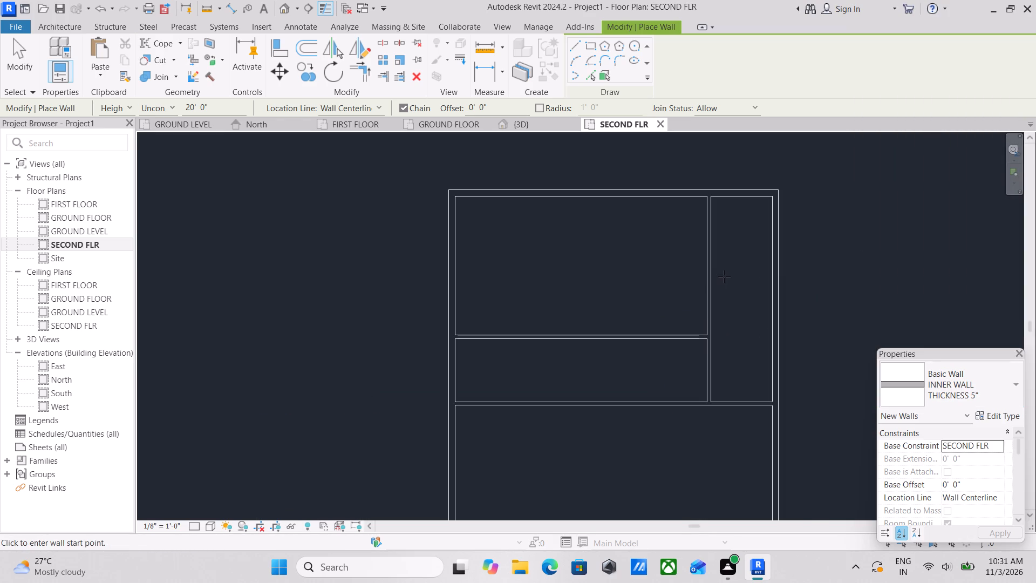
pyautogui.scroll(2, 718, 291)
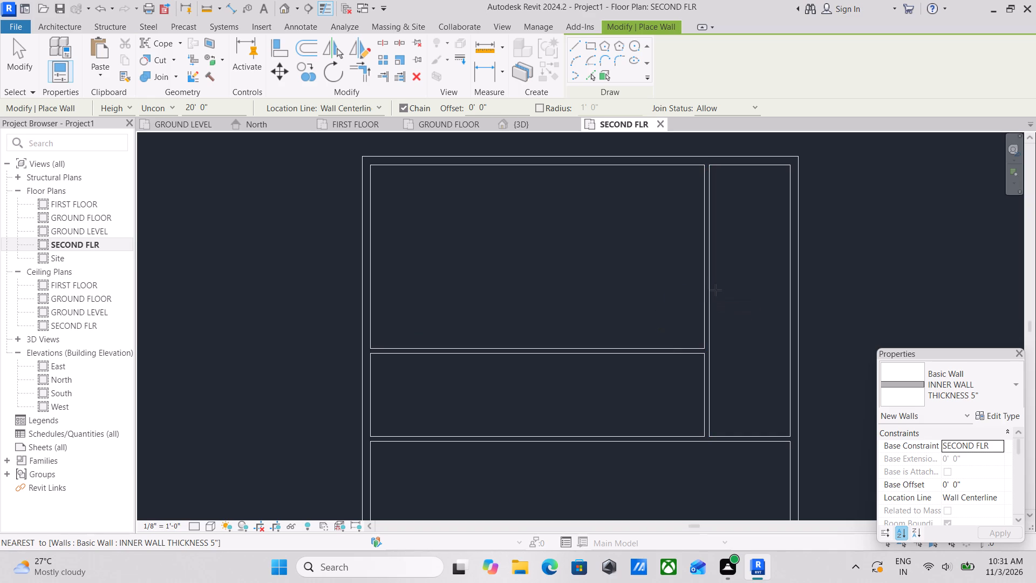
pyautogui.click(711, 283)
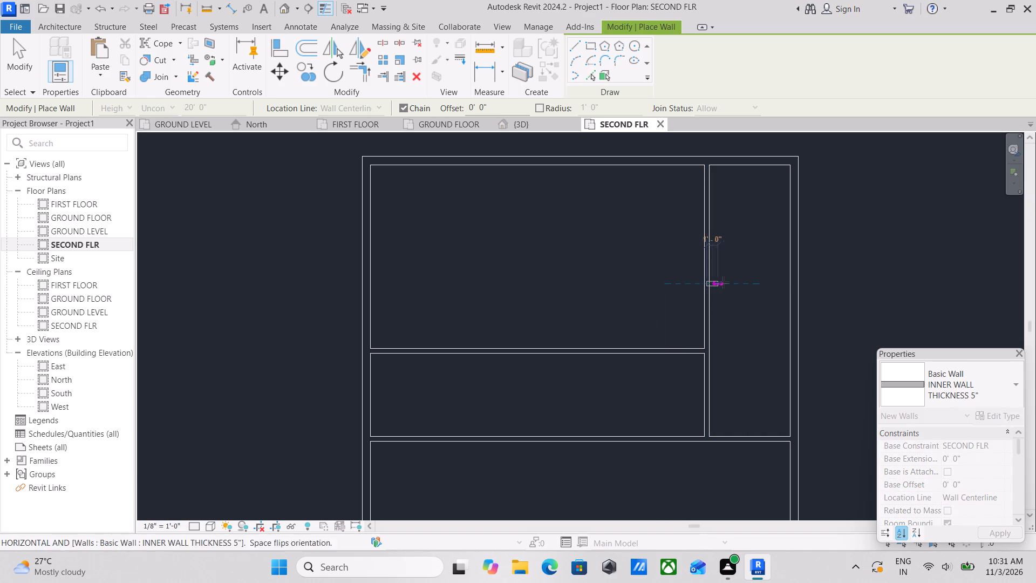
pyautogui.click(792, 285)
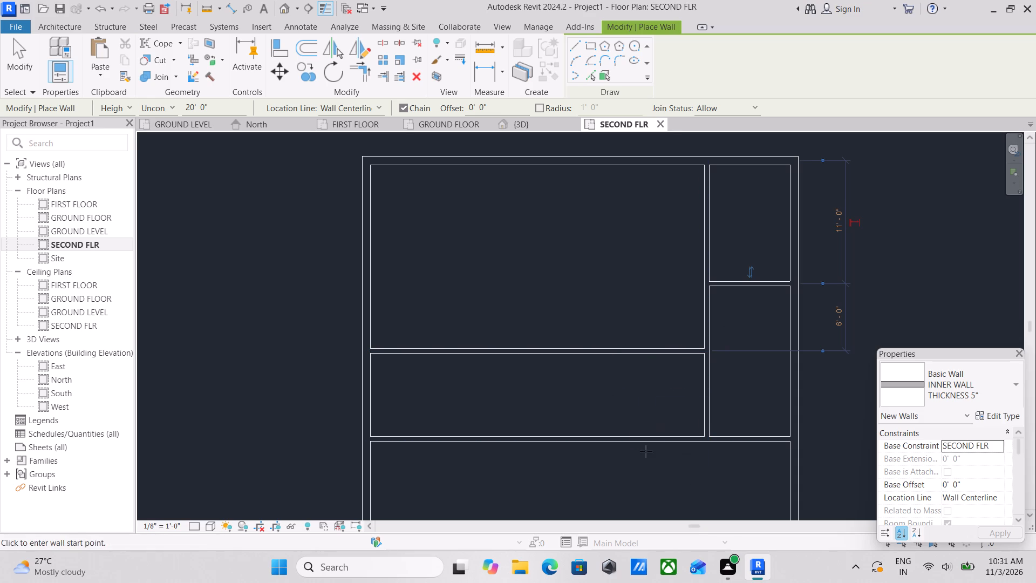
# Draw an inner wall about 11' 6" long southward from the north outer wall, about 7' west of the narrow northeast room's west wall.
pyautogui.scroll(-1, 582, 275)
pyautogui.moveTo(579, 275); pyautogui.dragTo(582, 279, button='middle')
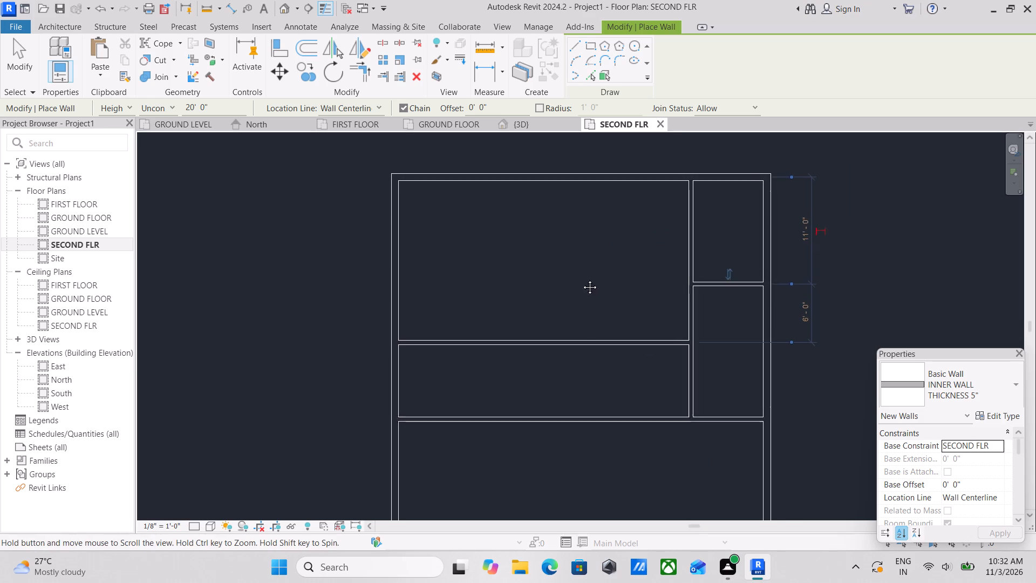
pyautogui.moveTo(582, 279); pyautogui.dragTo(781, 443, button='middle')
pyautogui.moveTo(753, 355); pyautogui.dragTo(635, 336, button='middle')
pyautogui.scroll(-1, 749, 354)
pyautogui.scroll(1, 635, 336)
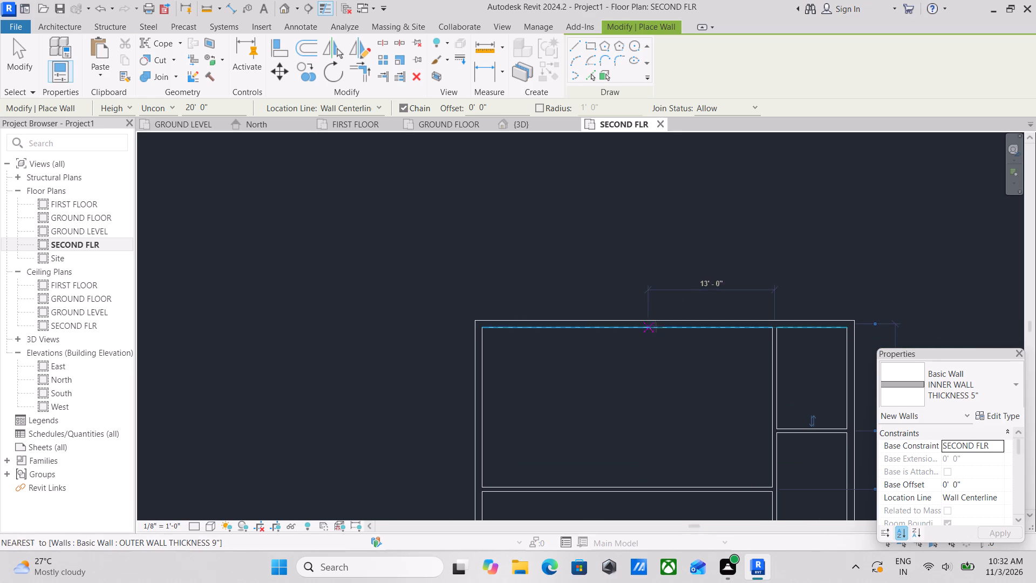
pyautogui.click(707, 332)
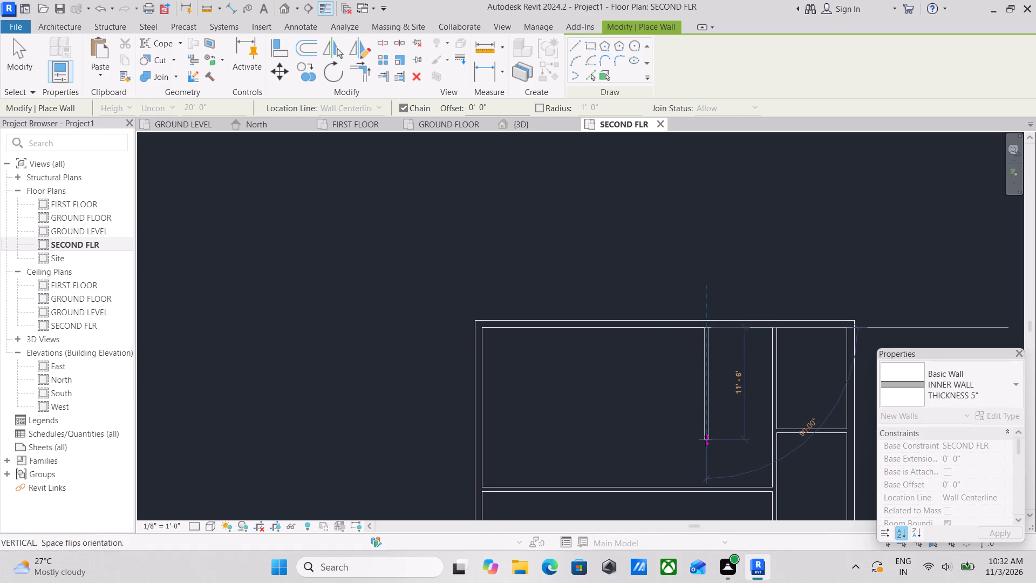
pyautogui.click(705, 440)
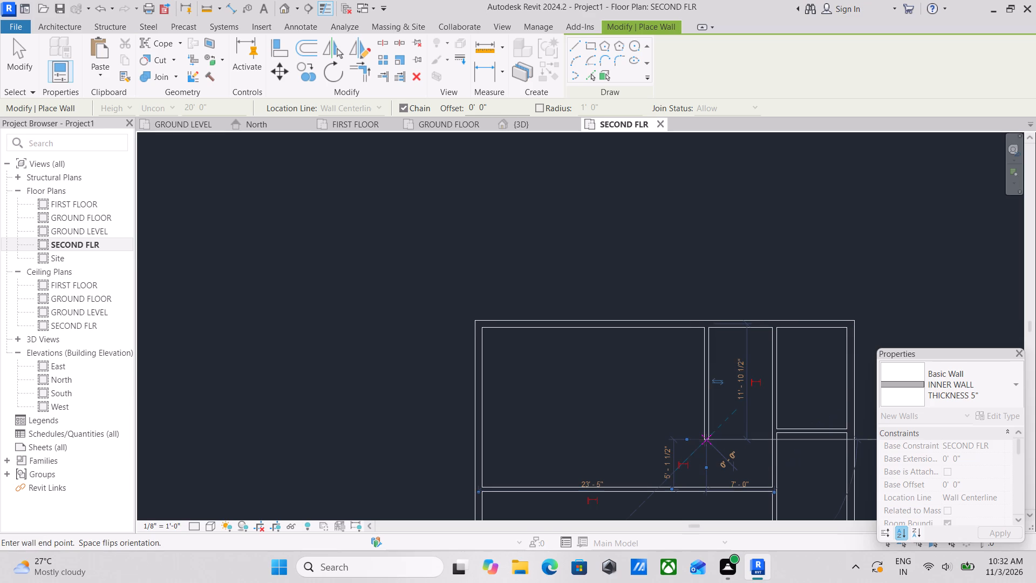
pyautogui.press('Escape')
pyautogui.scroll(-2, 732, 394)
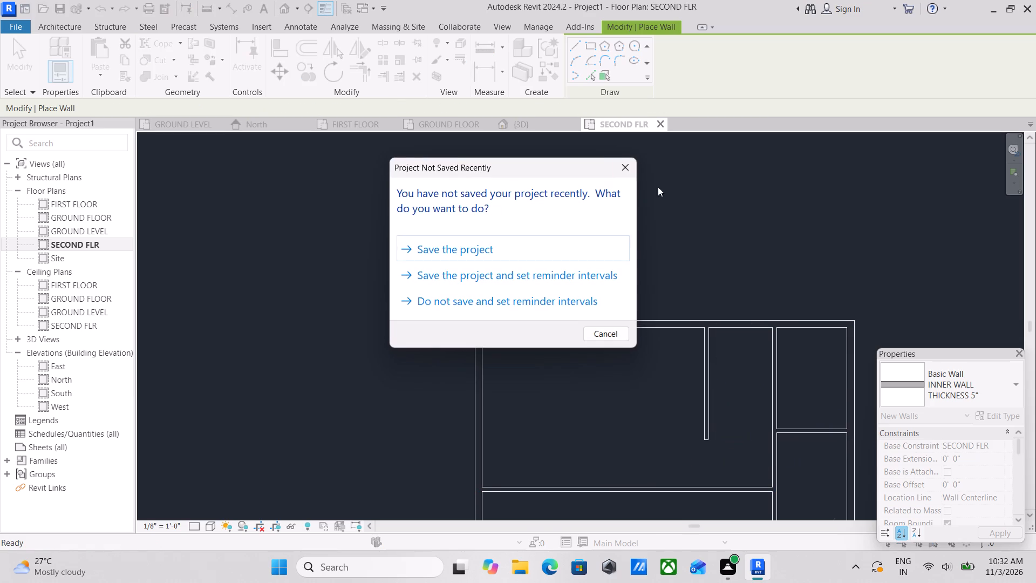
pyautogui.click(627, 165)
pyautogui.press('Escape')
# Examine the overall second-floor partition layout, from the north rooms down to the large middle room.
pyautogui.scroll(-4, 684, 344)
pyautogui.moveTo(681, 338); pyautogui.dragTo(676, 333, button='middle')
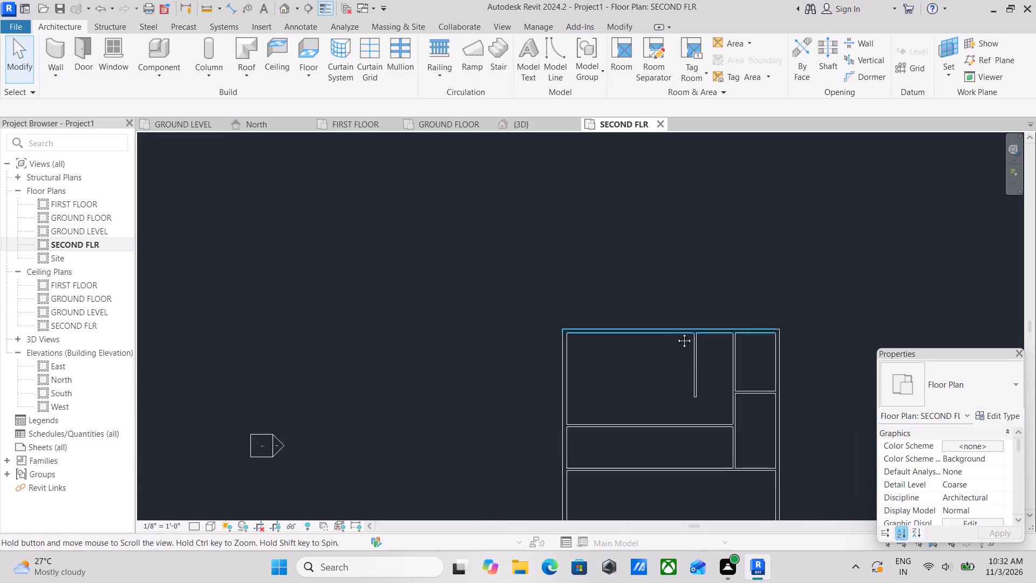
pyautogui.moveTo(676, 333); pyautogui.dragTo(644, 280, button='middle')
pyautogui.scroll(-2, 700, 379)
pyautogui.moveTo(698, 374); pyautogui.dragTo(676, 299, button='middle')
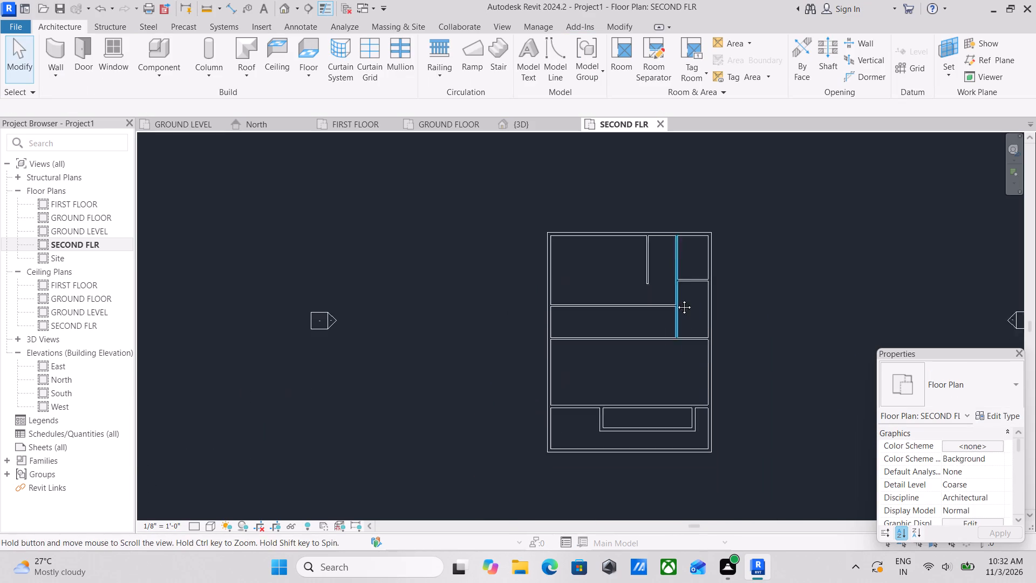
pyautogui.moveTo(676, 299); pyautogui.dragTo(676, 298, button='middle')
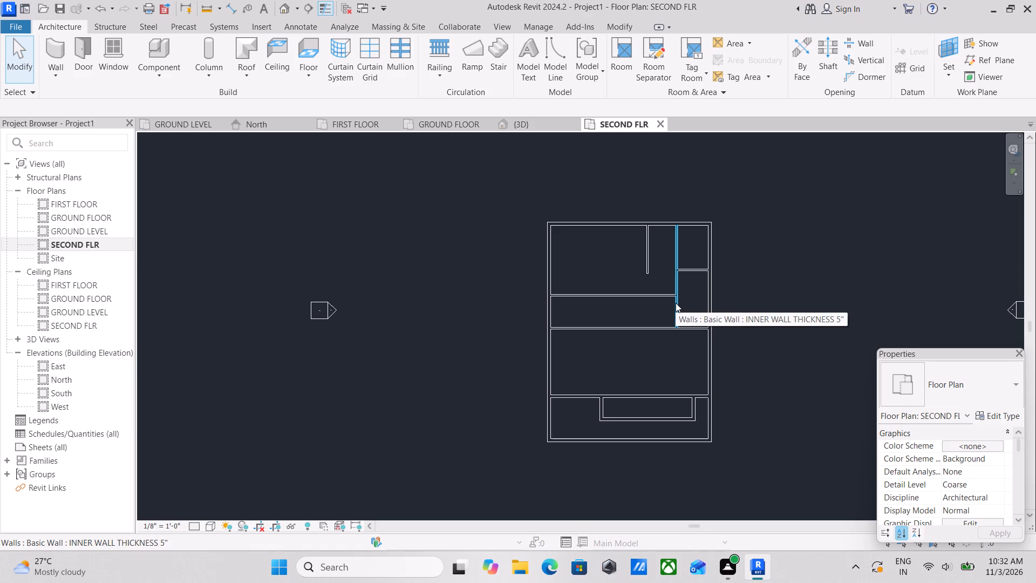
pyautogui.scroll(3, 653, 314)
pyautogui.scroll(-2, 631, 308)
pyautogui.moveTo(631, 309); pyautogui.dragTo(663, 379, button='middle')
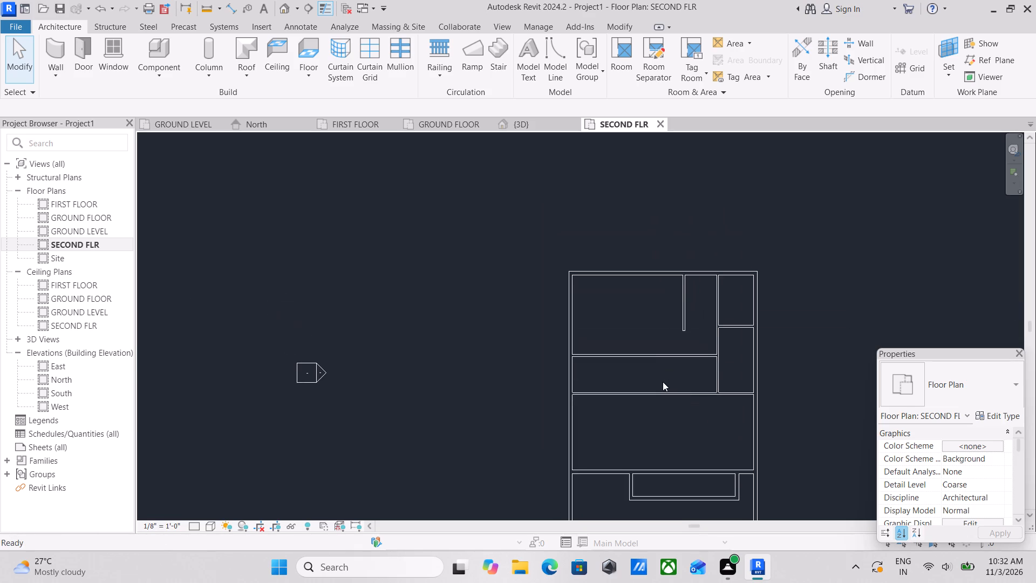
pyautogui.scroll(-2, 660, 412)
pyautogui.moveTo(650, 401); pyautogui.dragTo(605, 315, button='middle')
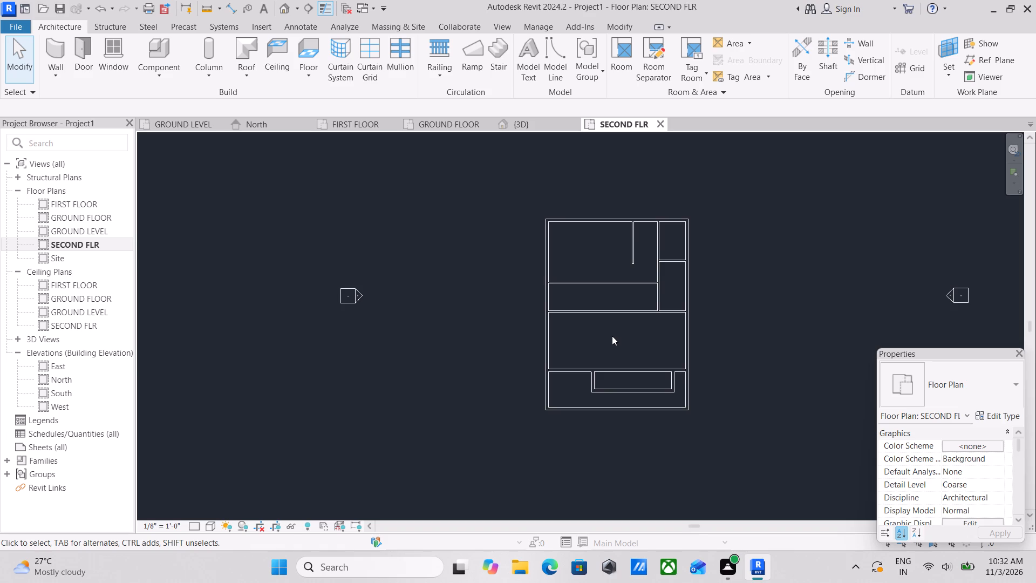
pyautogui.scroll(2, 625, 329)
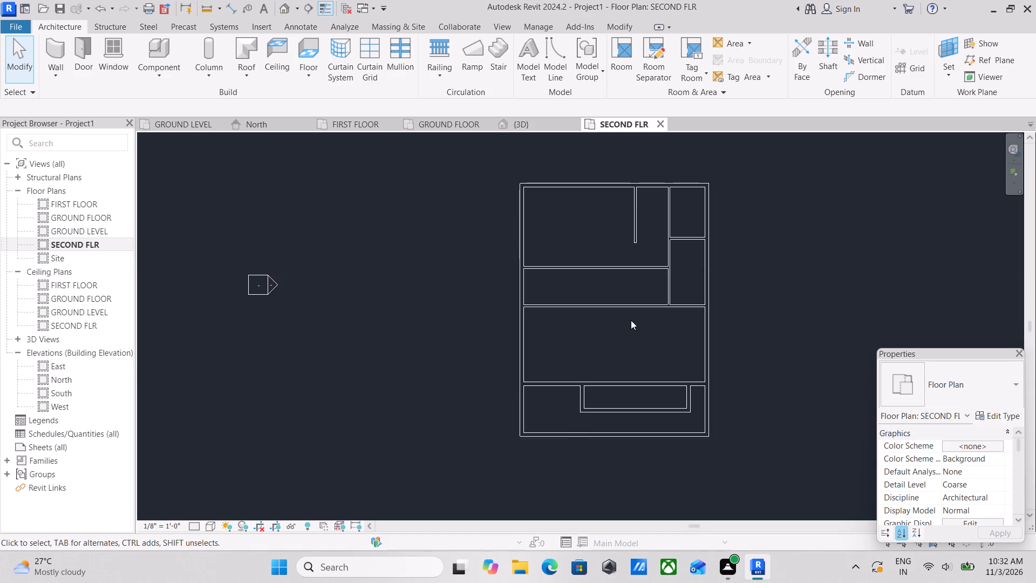
pyautogui.scroll(2, 631, 320)
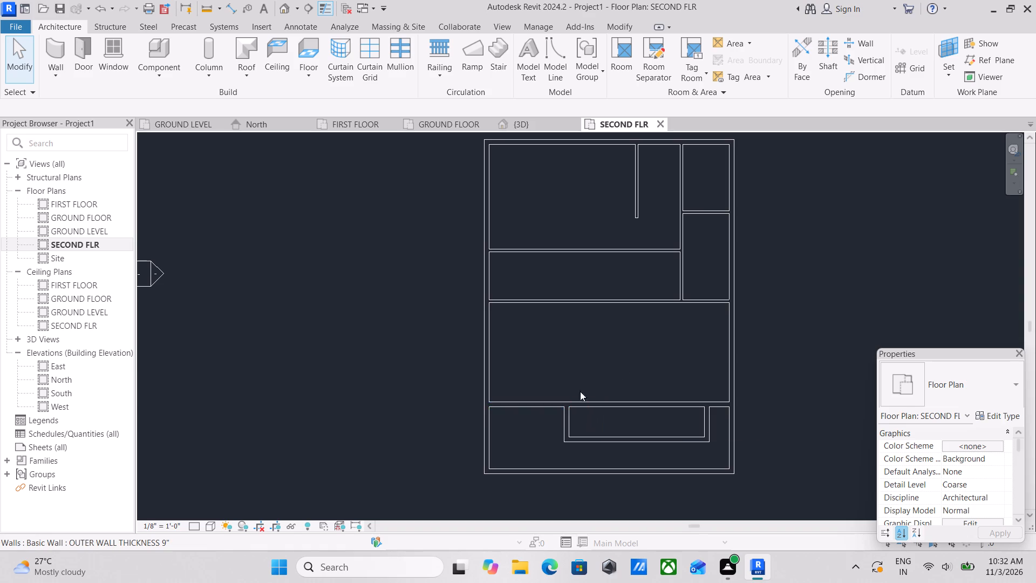
pyautogui.scroll(1, 580, 361)
pyautogui.scroll(-1, 580, 362)
pyautogui.moveTo(580, 362); pyautogui.dragTo(618, 410, button='middle')
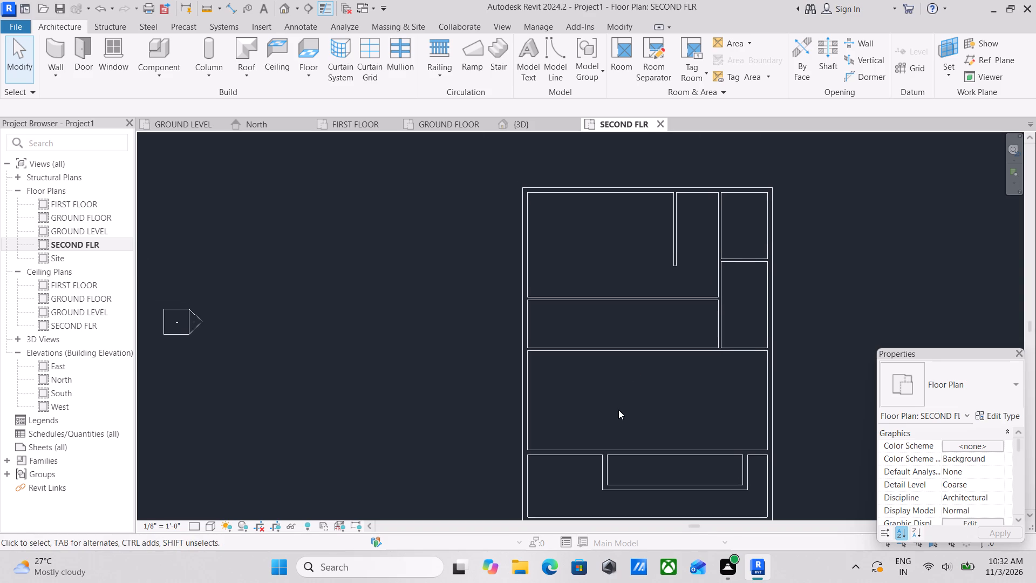
# Draw an inner wall about 10' long northward from the south wall of the large middle room, dividing its southern part.
pyautogui.write('wa')
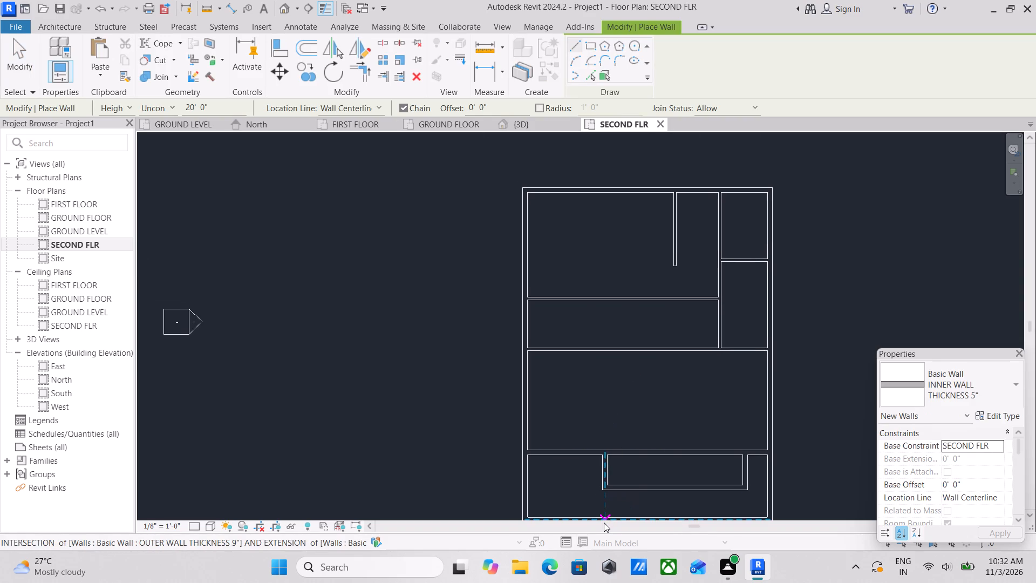
pyautogui.click(630, 446)
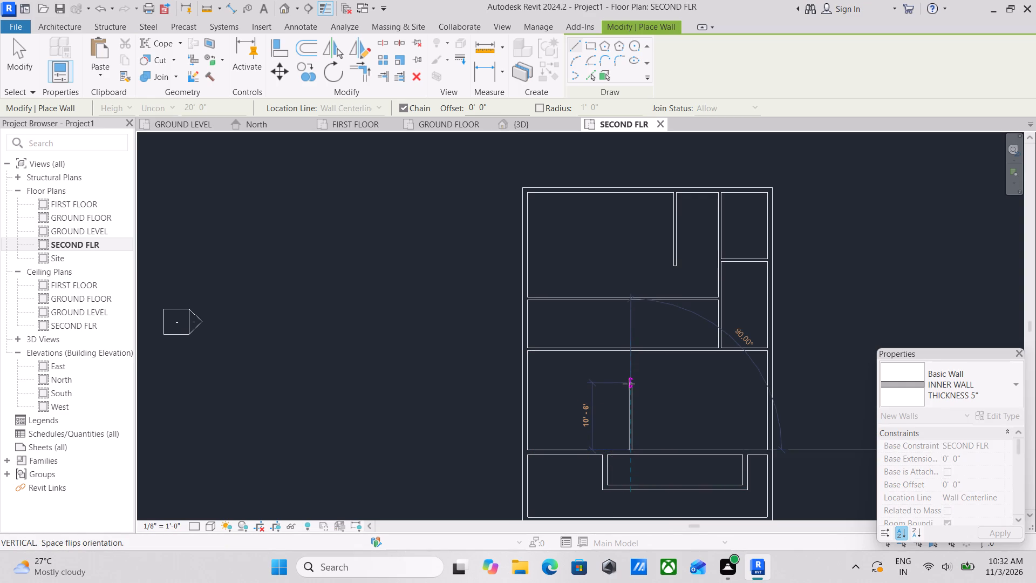
pyautogui.scroll(2, 631, 390)
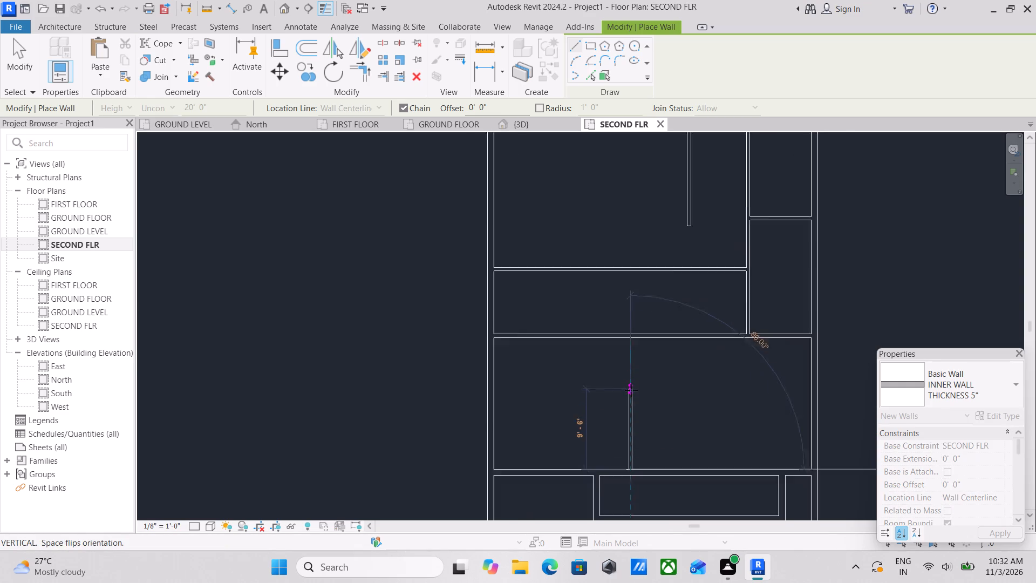
pyautogui.scroll(2, 631, 390)
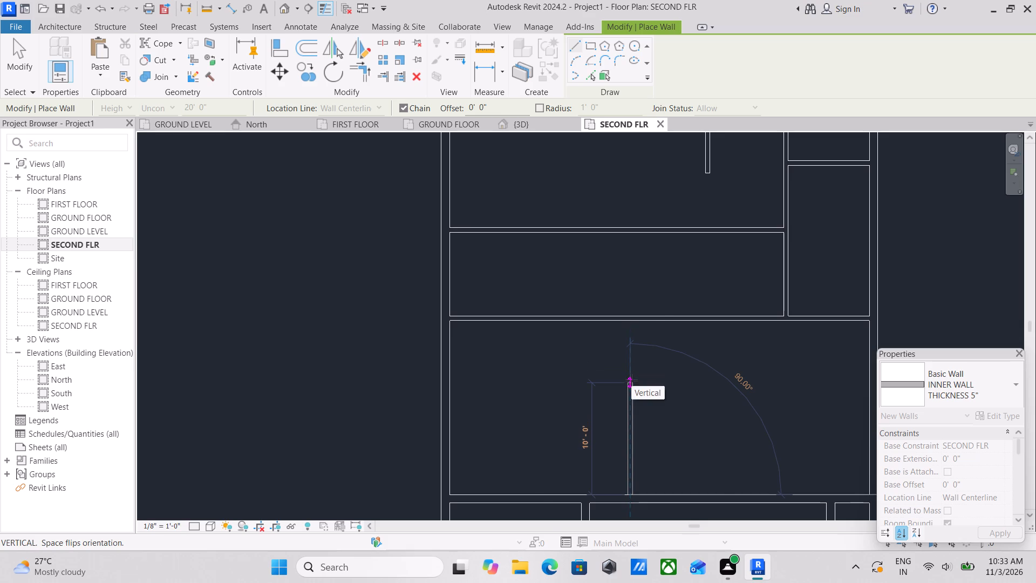
pyautogui.click(631, 380)
pyautogui.press('Escape')
pyautogui.scroll(-3, 631, 380)
pyautogui.press('Escape')
pyautogui.scroll(-2, 666, 372)
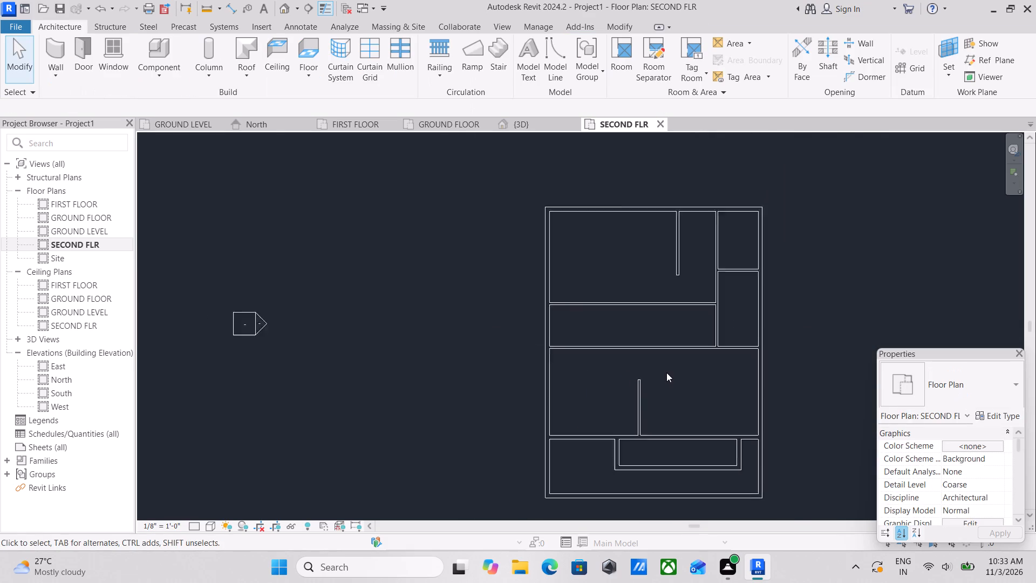
pyautogui.scroll(-1, 666, 372)
pyautogui.press('Escape')
# Examine the new second-floor partitions and their heights against the surrounding walls in the 3D view from several sides.
pyautogui.scroll(-2, 685, 383)
pyautogui.scroll(3, 685, 382)
pyautogui.scroll(-3, 665, 340)
pyautogui.moveTo(664, 338); pyautogui.dragTo(664, 403, button='middle')
pyautogui.scroll(3, 636, 365)
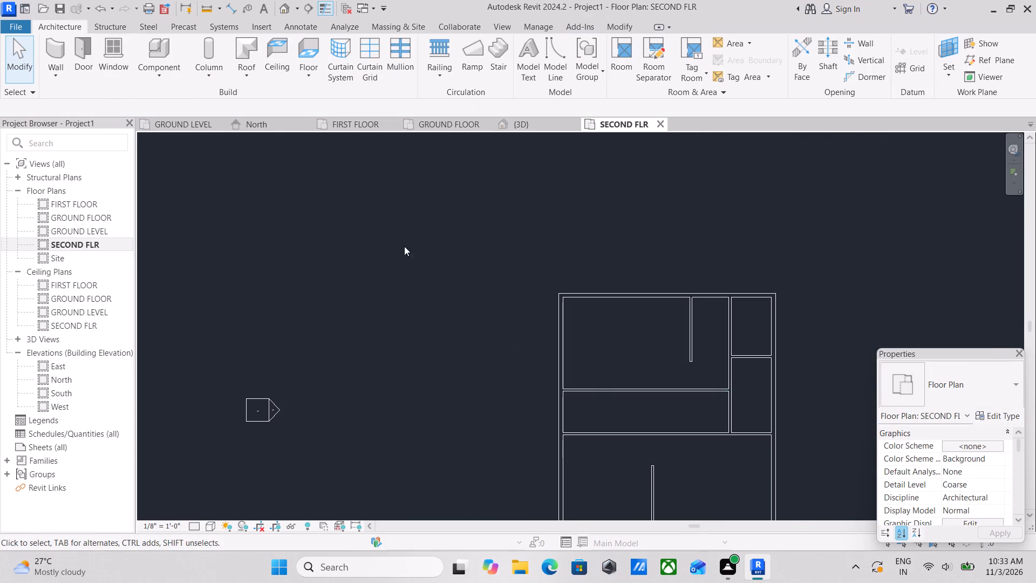
pyautogui.click(509, 124)
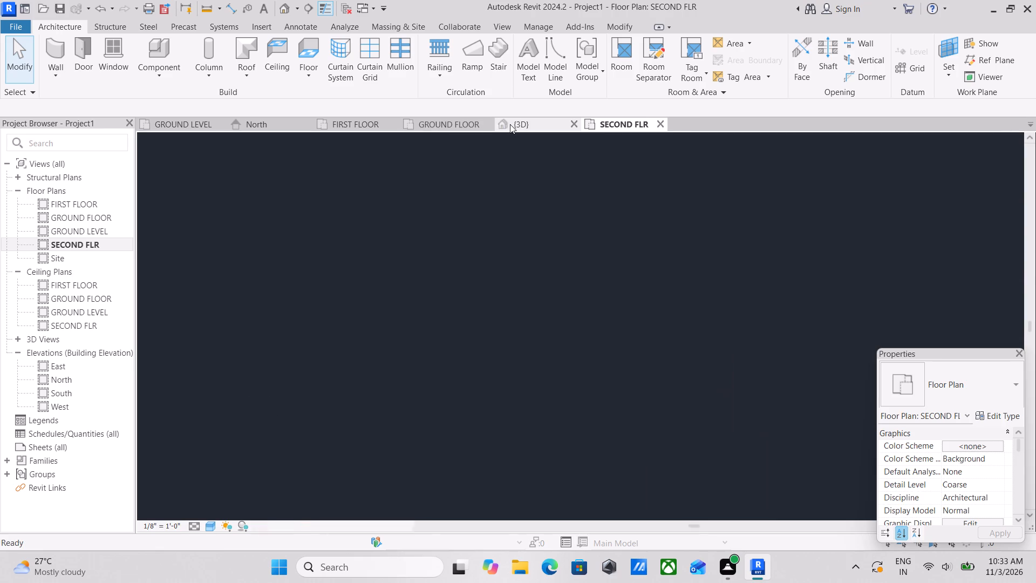
pyautogui.scroll(-2, 616, 374)
pyautogui.scroll(-3, 587, 327)
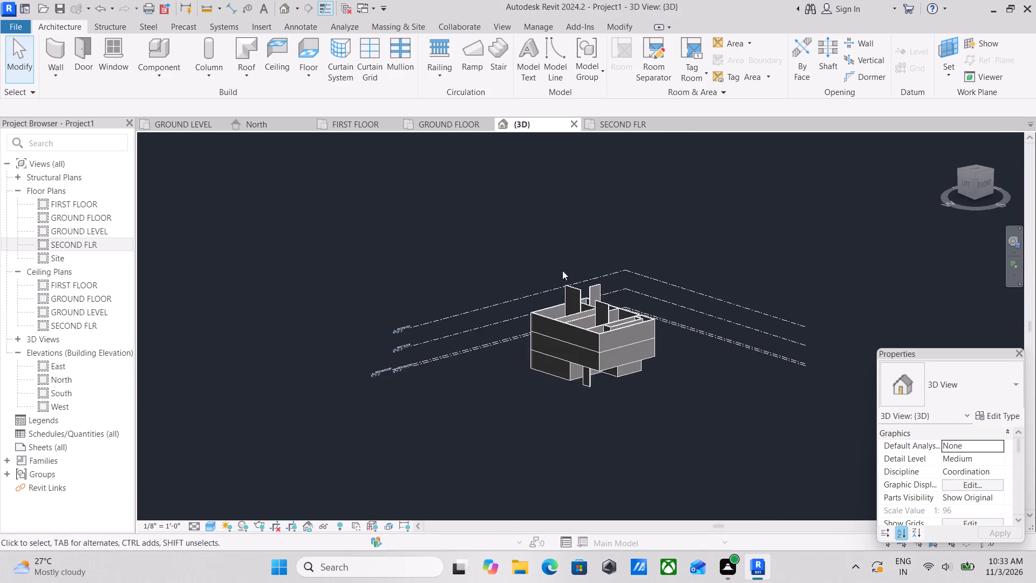
pyautogui.keyDown('shift'); pyautogui.moveTo(562, 270); pyautogui.dragTo(720, 369, button='middle'); pyautogui.keyUp('shift')
pyautogui.scroll(12, 595, 314)
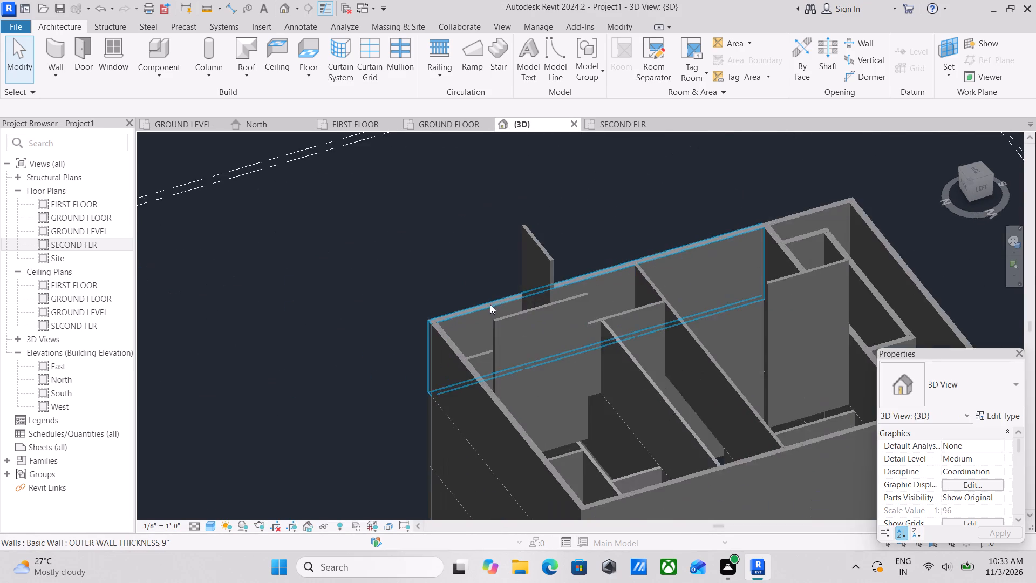
pyautogui.scroll(2, 490, 304)
pyautogui.keyDown('shift'); pyautogui.scroll(-1, 522, 287); pyautogui.keyUp('shift')
pyautogui.keyDown('shift'); pyautogui.moveTo(522, 287); pyautogui.dragTo(718, 315, button='middle'); pyautogui.keyUp('shift')
pyautogui.moveTo(617, 236); pyautogui.dragTo(476, 208, button='middle')
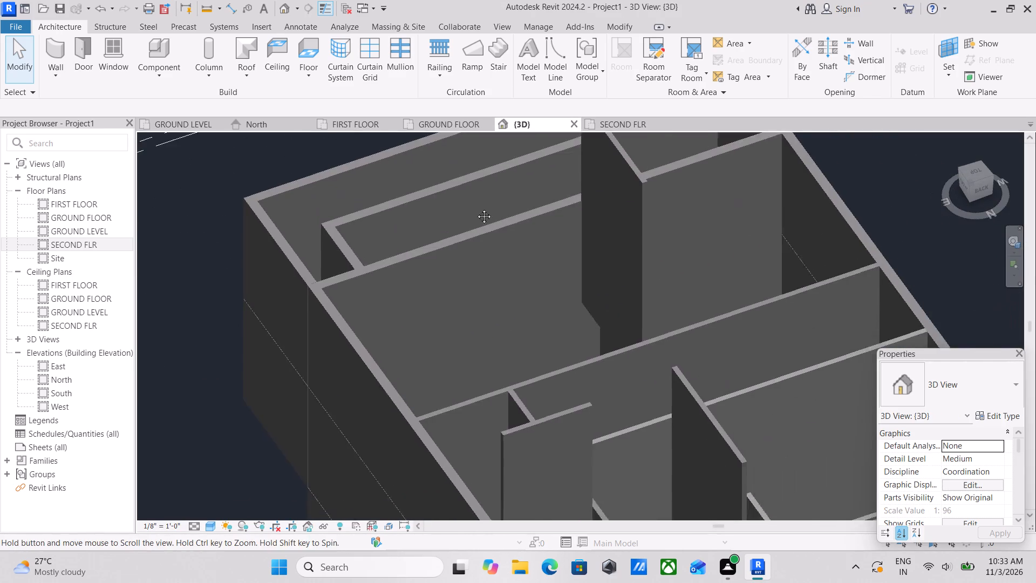
pyautogui.moveTo(476, 208); pyautogui.dragTo(457, 206, button='middle')
pyautogui.keyDown('shift'); pyautogui.moveTo(483, 259); pyautogui.dragTo(614, 321, button='middle'); pyautogui.keyUp('shift')
pyautogui.keyDown('shift'); pyautogui.moveTo(494, 321); pyautogui.dragTo(447, 274, button='middle'); pyautogui.keyUp('shift')
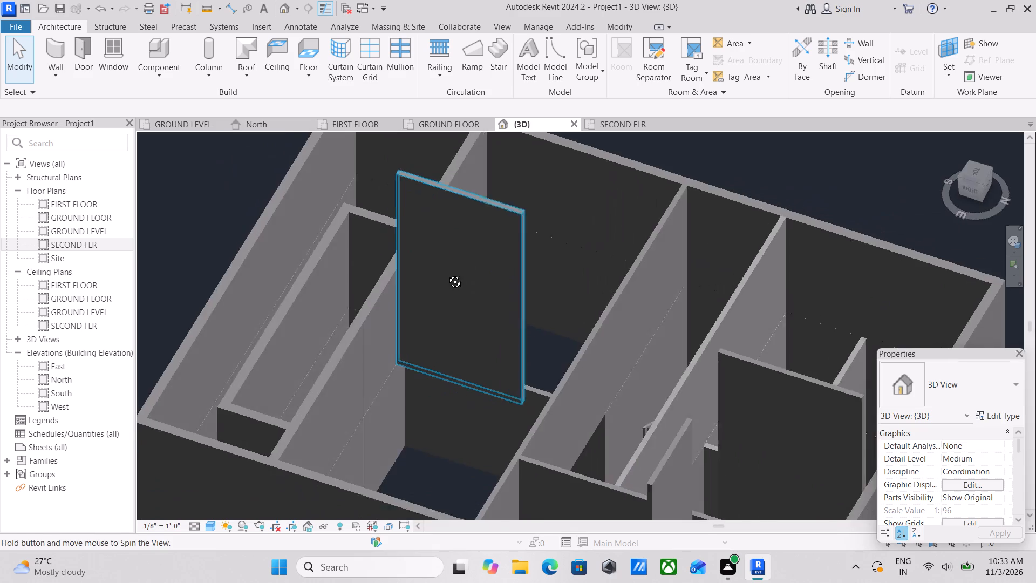
pyautogui.keyDown('shift'); pyautogui.moveTo(447, 274); pyautogui.dragTo(434, 252, button='middle'); pyautogui.keyUp('shift')
pyautogui.moveTo(421, 324); pyautogui.dragTo(436, 321, button='middle')
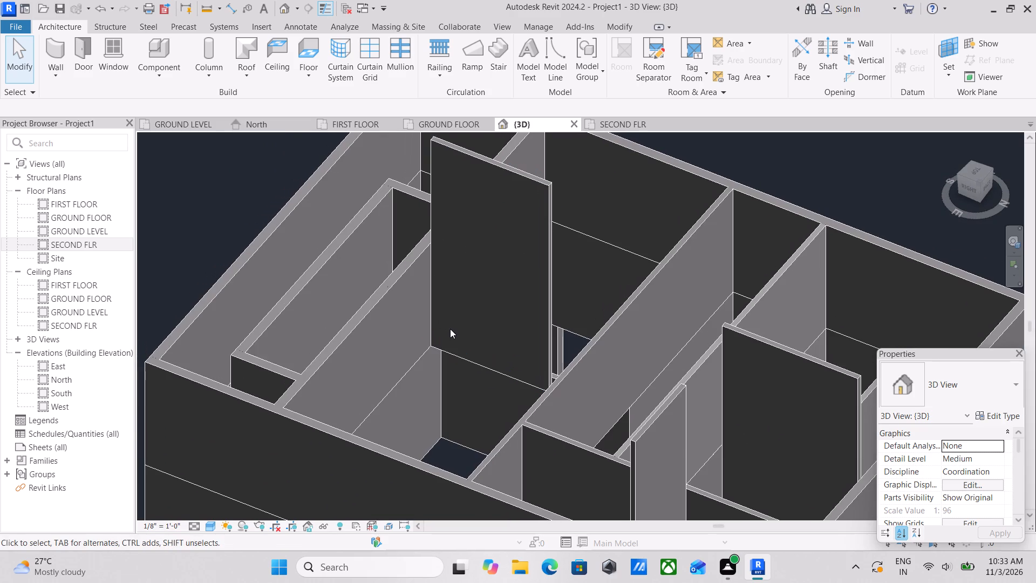
# Align the top of the tall partition in the large middle room with the top of the 9" wall beside it.
pyautogui.press('a')
pyautogui.press('l')
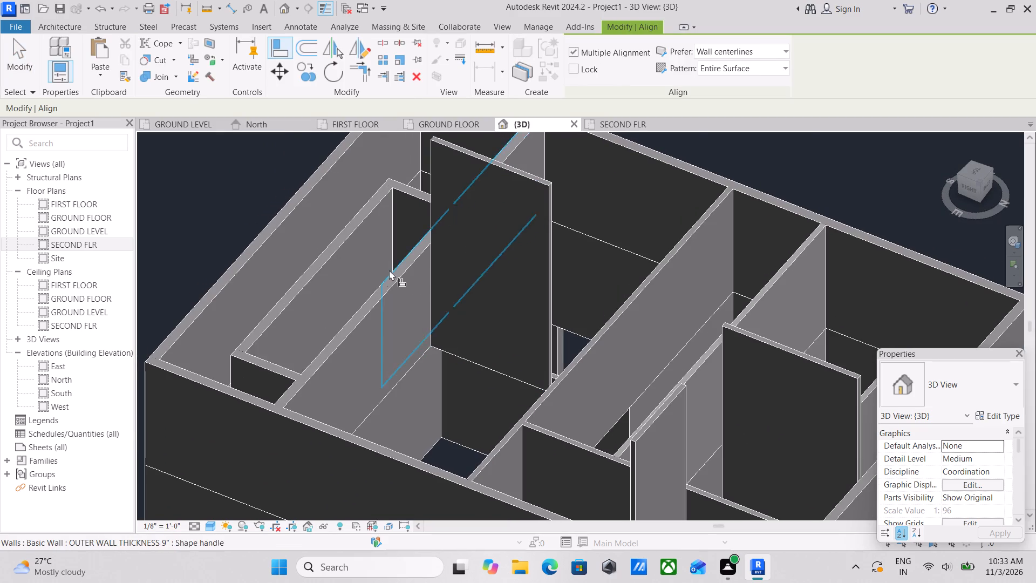
pyautogui.scroll(5, 390, 273)
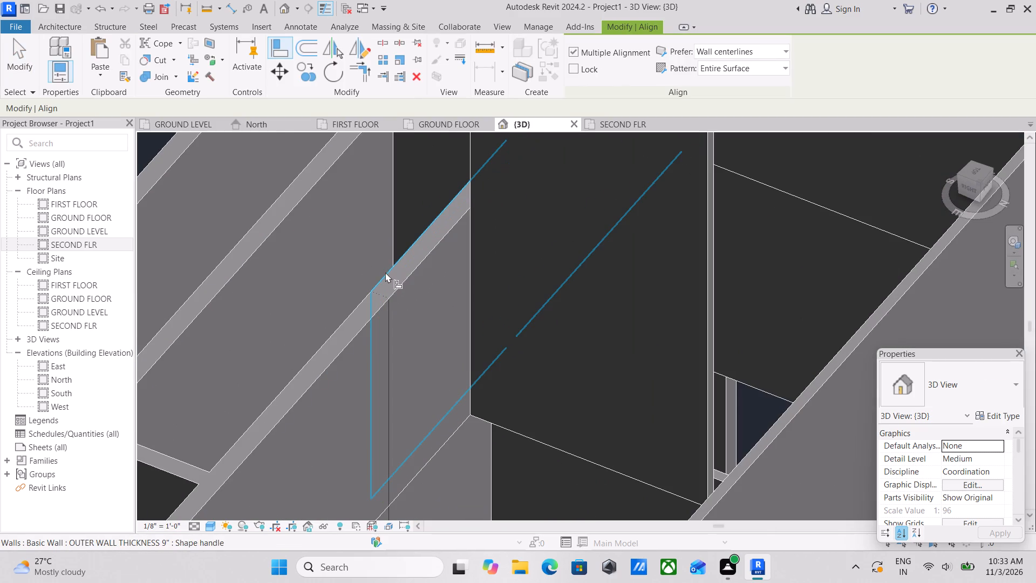
pyautogui.click(386, 282)
pyautogui.scroll(-3, 408, 277)
pyautogui.moveTo(409, 281); pyautogui.dragTo(411, 396, button='middle')
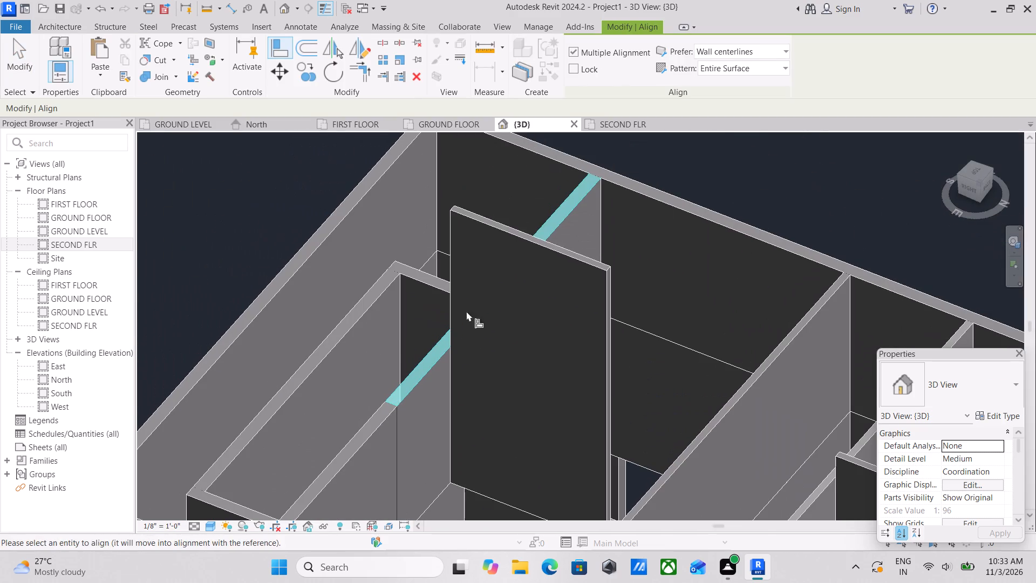
pyautogui.click(534, 234)
pyautogui.scroll(-2, 562, 267)
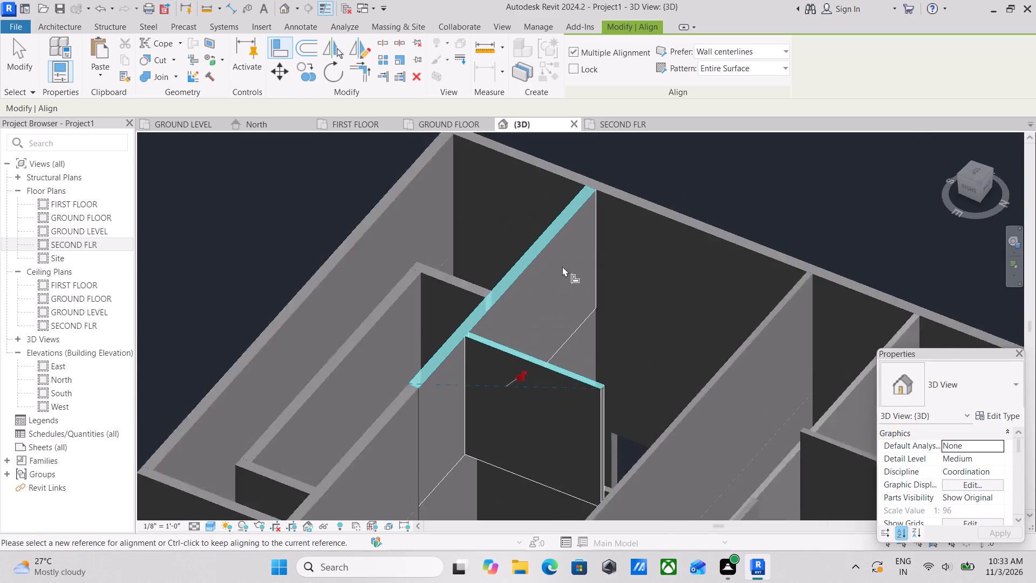
# Align the top of the tall partition running south from the north outer wall with the same wall-top reference.
pyautogui.scroll(-1, 562, 266)
pyautogui.moveTo(535, 245); pyautogui.dragTo(393, 145, button='middle')
pyautogui.scroll(-3, 520, 283)
pyautogui.moveTo(506, 271); pyautogui.dragTo(465, 235, button='middle')
pyautogui.scroll(5, 573, 256)
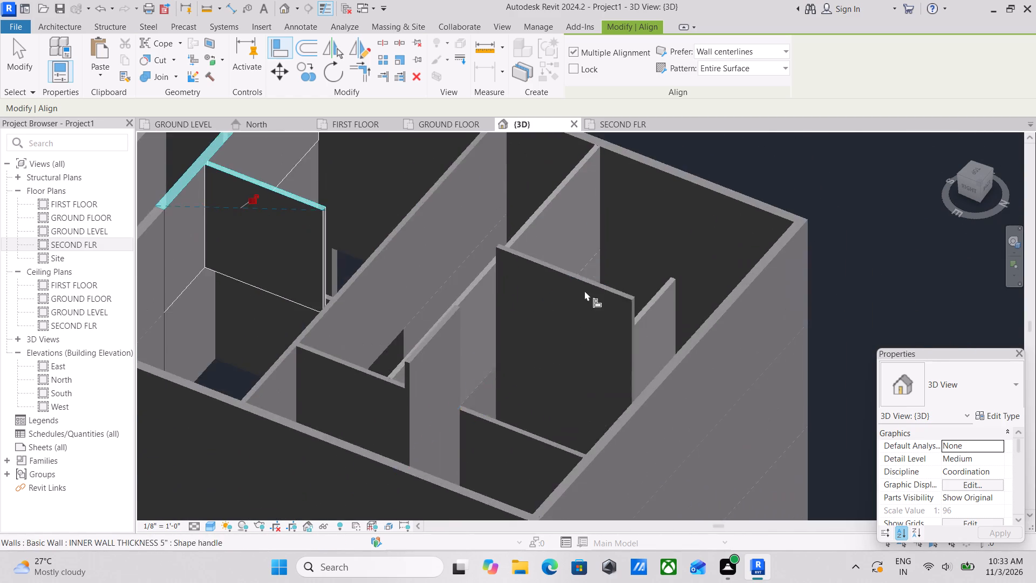
pyautogui.scroll(2, 584, 290)
pyautogui.click(596, 272)
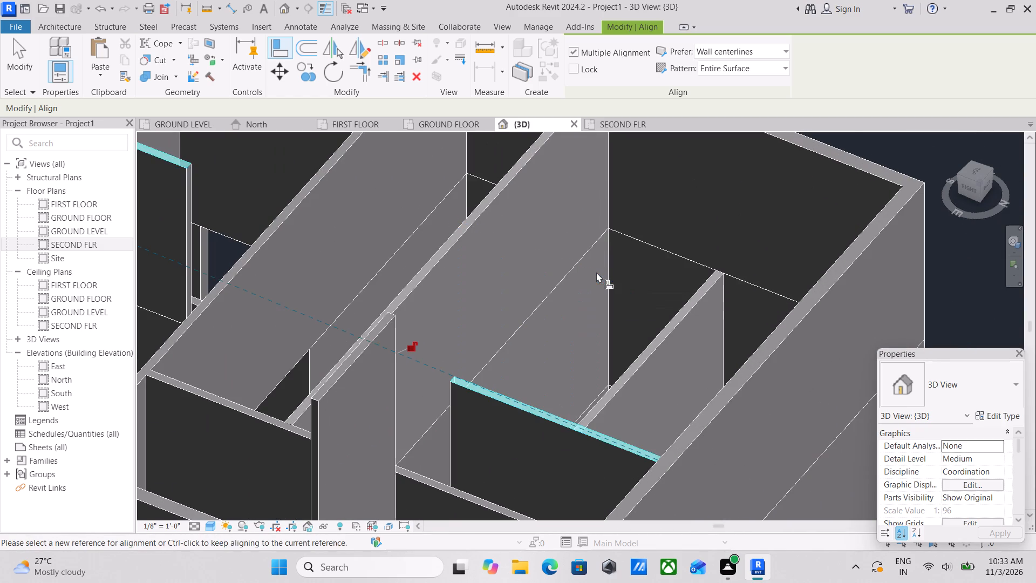
# Align the top of the short east-west partition near the east outer wall with its neighbouring walls and finish aligning.
pyautogui.scroll(-3, 489, 287)
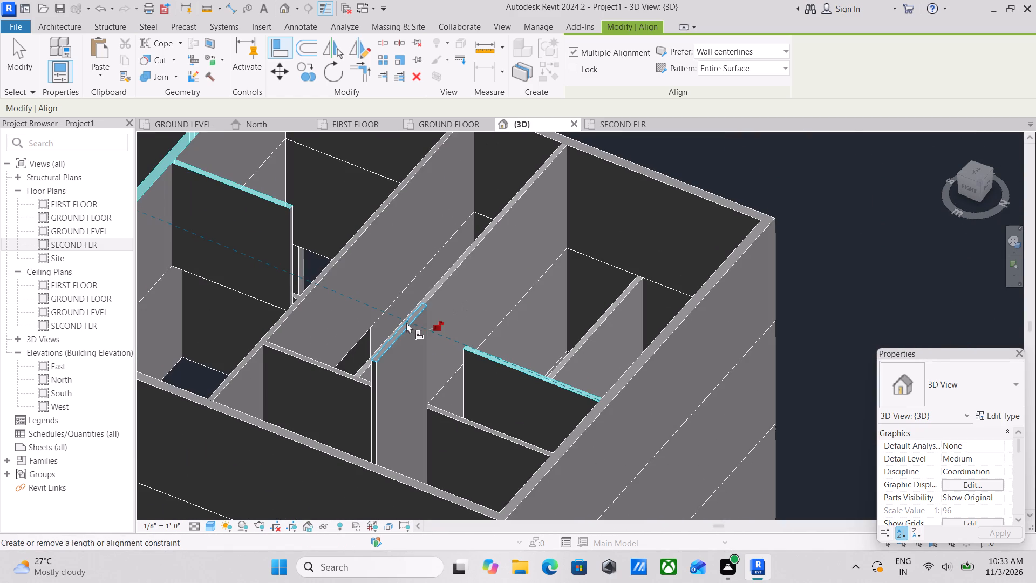
pyautogui.click(406, 322)
pyautogui.scroll(-4, 454, 319)
pyautogui.scroll(-2, 506, 284)
pyautogui.moveTo(506, 284); pyautogui.dragTo(589, 375, button='middle')
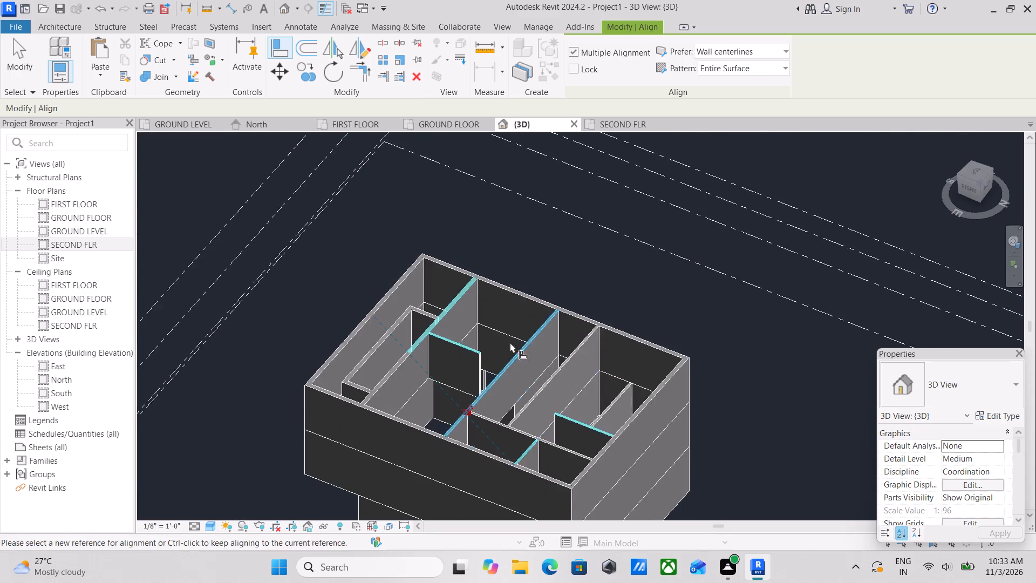
pyautogui.scroll(-3, 478, 322)
pyautogui.press('Escape')
pyautogui.scroll(-3, 478, 324)
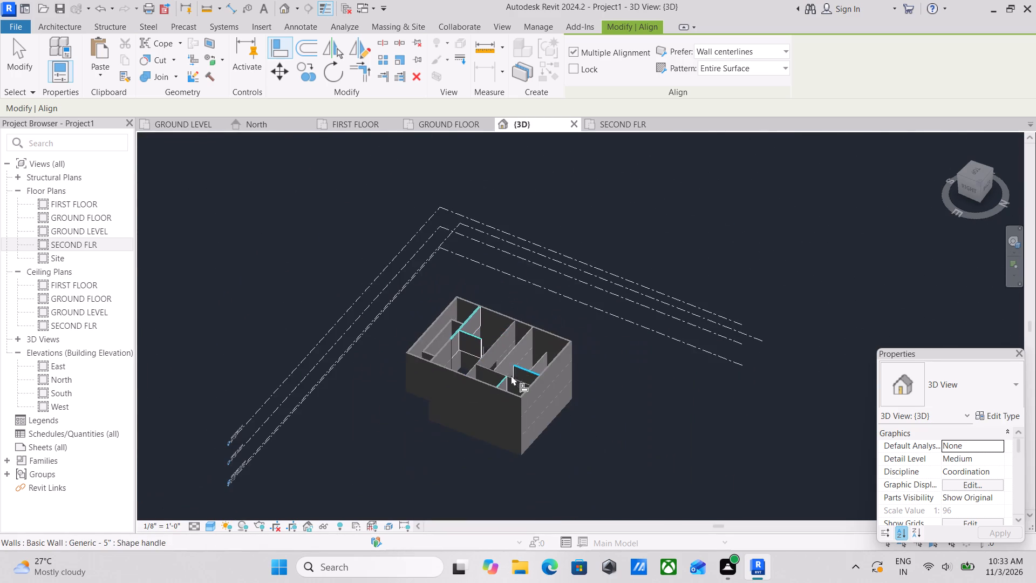
pyautogui.scroll(3, 503, 391)
pyautogui.press('Escape')
# Examine the whole building and its second-floor partitions in the 3D view from above and from several sides.
pyautogui.keyDown('shift'); pyautogui.scroll(-1, 509, 351); pyautogui.keyUp('shift')
pyautogui.keyDown('shift'); pyautogui.moveTo(509, 350); pyautogui.dragTo(636, 242, button='middle'); pyautogui.keyUp('shift')
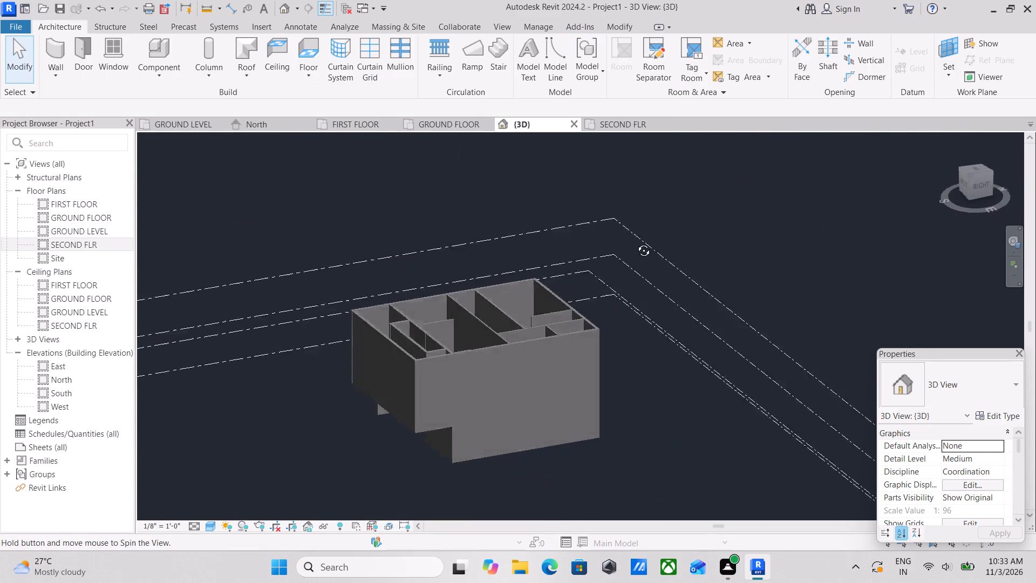
pyautogui.keyDown('shift'); pyautogui.moveTo(636, 242); pyautogui.dragTo(672, 417, button='middle'); pyautogui.keyUp('shift')
pyautogui.keyDown('shift'); pyautogui.moveTo(668, 417); pyautogui.dragTo(493, 351, button='middle'); pyautogui.keyUp('shift')
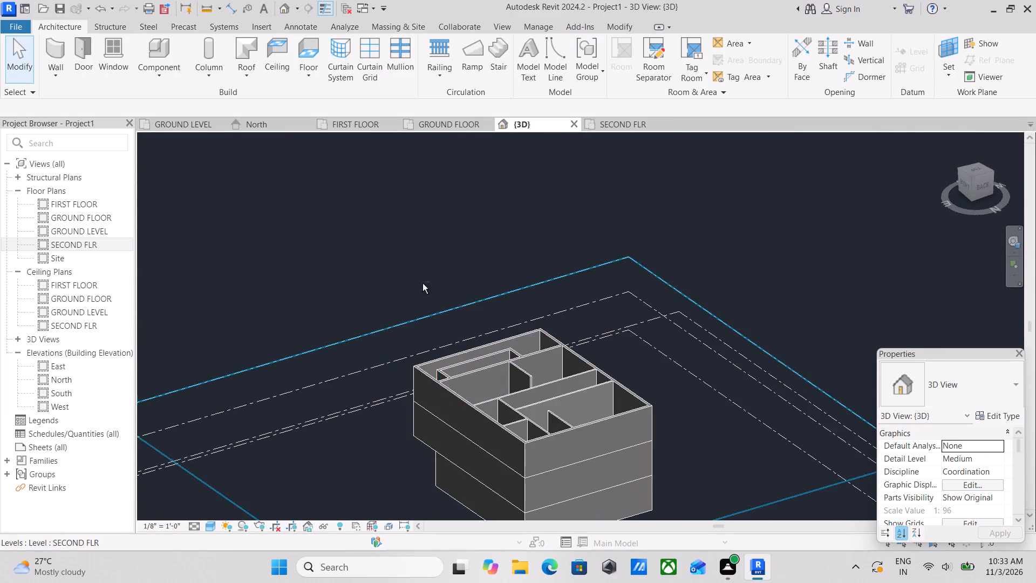
pyautogui.keyDown('shift'); pyautogui.moveTo(403, 271); pyautogui.dragTo(566, 192, button='middle'); pyautogui.keyUp('shift')
pyautogui.keyDown('shift'); pyautogui.moveTo(500, 294); pyautogui.dragTo(600, 478, button='middle'); pyautogui.keyUp('shift')
pyautogui.keyDown('shift'); pyautogui.moveTo(504, 436); pyautogui.dragTo(628, 525, button='middle'); pyautogui.keyUp('shift')
pyautogui.scroll(-2, 601, 493)
pyautogui.moveTo(600, 491); pyautogui.dragTo(514, 541, button='middle')
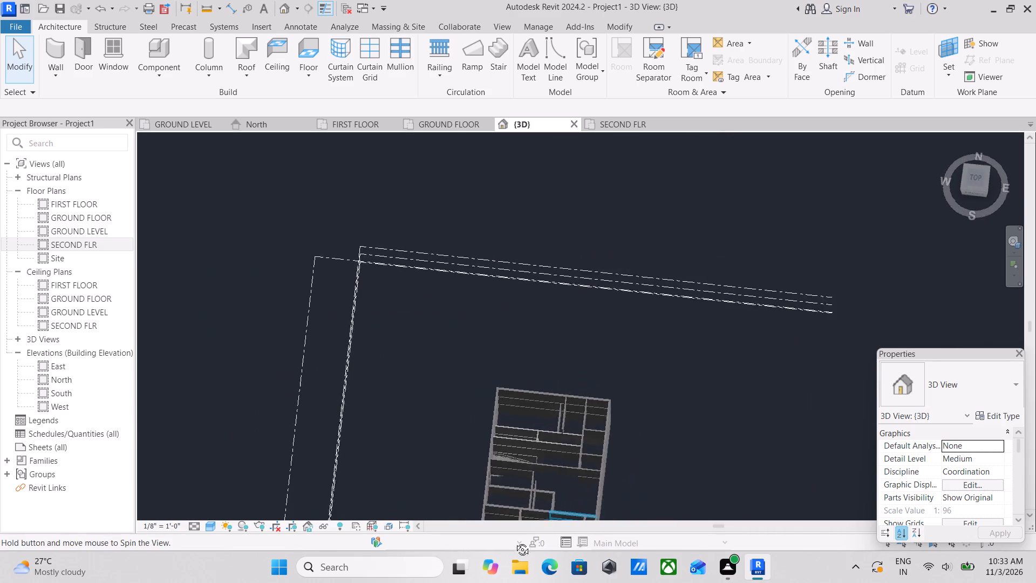
pyautogui.moveTo(514, 541); pyautogui.dragTo(514, 550, button='middle')
pyautogui.keyDown('shift'); pyautogui.moveTo(544, 438); pyautogui.dragTo(561, 488, button='middle'); pyautogui.keyUp('shift')
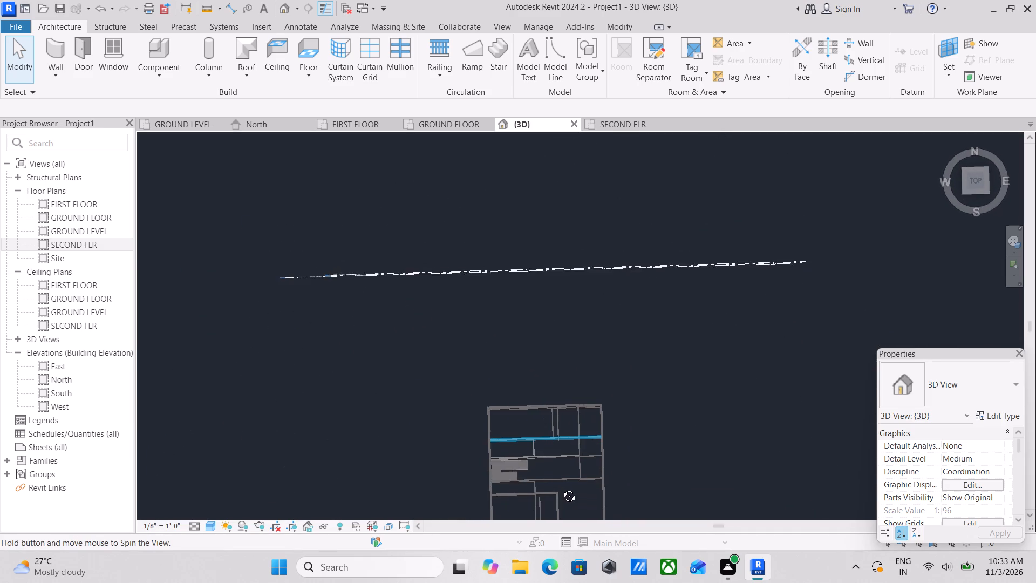
pyautogui.keyDown('shift'); pyautogui.moveTo(561, 488); pyautogui.dragTo(580, 289, button='middle'); pyautogui.keyUp('shift')
pyautogui.moveTo(591, 388); pyautogui.dragTo(568, 304, button='middle')
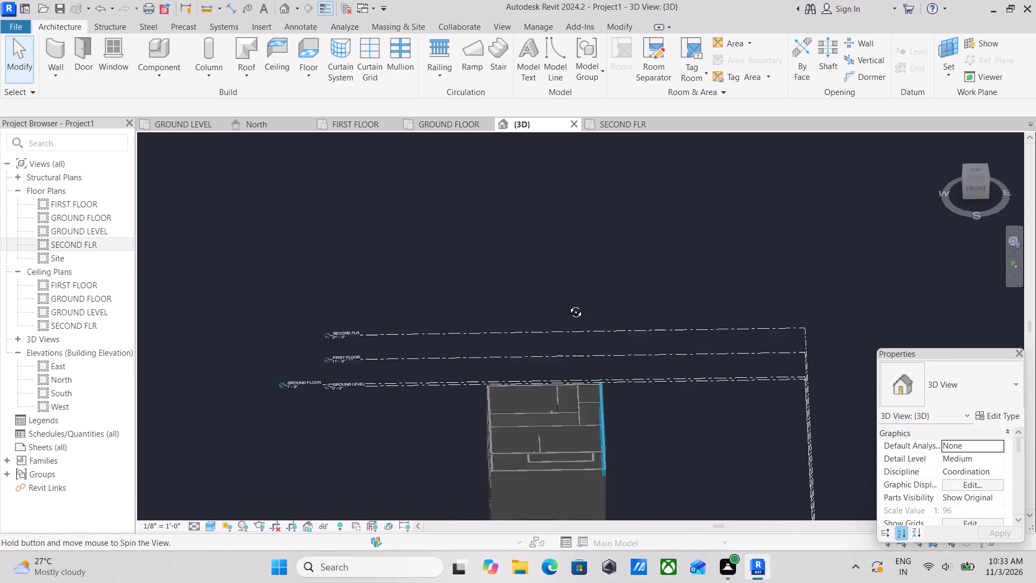
pyautogui.moveTo(568, 304); pyautogui.dragTo(602, 235, button='middle')
pyautogui.keyDown('shift'); pyautogui.moveTo(601, 334); pyautogui.dragTo(687, 241, button='middle'); pyautogui.keyUp('shift')
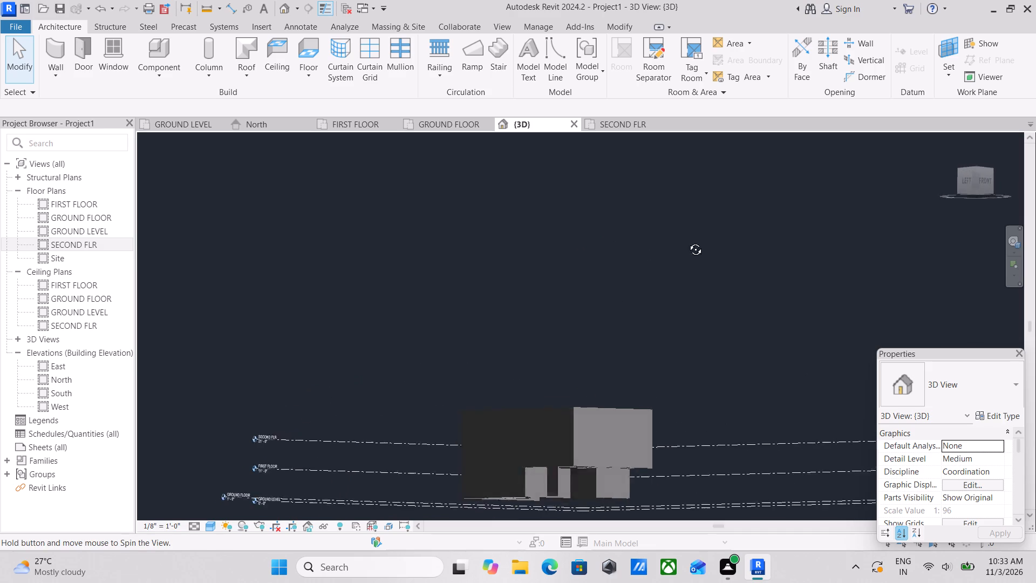
pyautogui.keyDown('shift'); pyautogui.moveTo(687, 241); pyautogui.dragTo(528, 370, button='middle'); pyautogui.keyUp('shift')
pyautogui.keyDown('shift'); pyautogui.moveTo(687, 370); pyautogui.dragTo(569, 336, button='middle'); pyautogui.keyUp('shift')
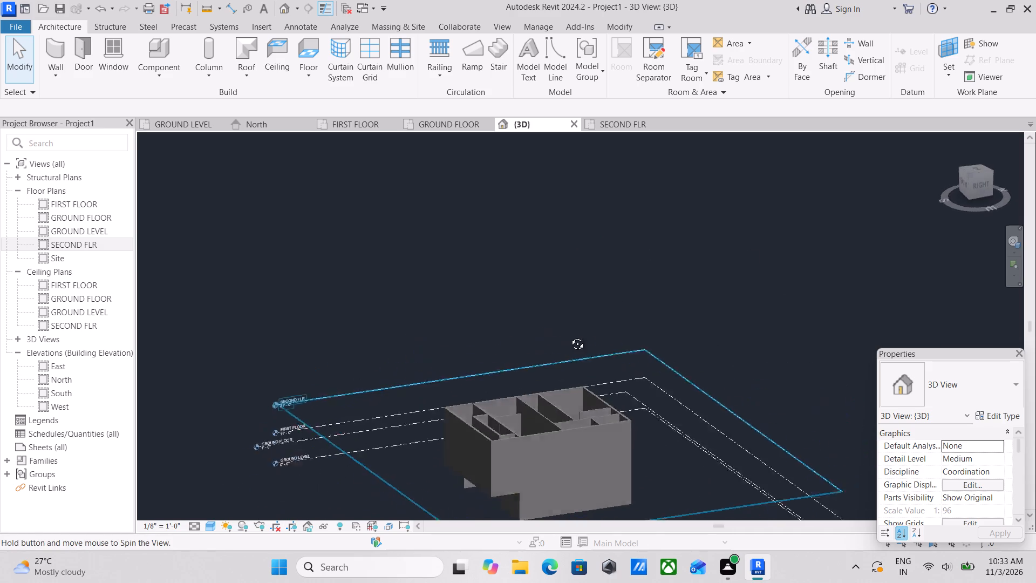
pyautogui.keyDown('shift'); pyautogui.moveTo(569, 336); pyautogui.dragTo(637, 254, button='middle'); pyautogui.keyUp('shift')
pyautogui.moveTo(556, 348); pyautogui.dragTo(672, 311, button='middle')
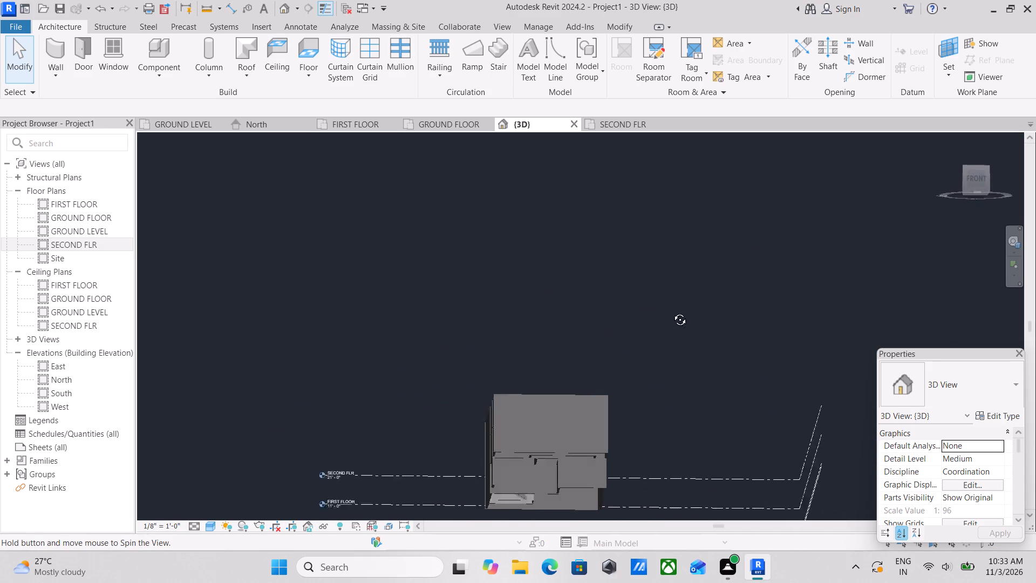
pyautogui.moveTo(672, 311); pyautogui.dragTo(750, 499, button='middle')
pyautogui.keyDown('shift'); pyautogui.moveTo(607, 425); pyautogui.dragTo(609, 472, button='middle'); pyautogui.keyUp('shift')
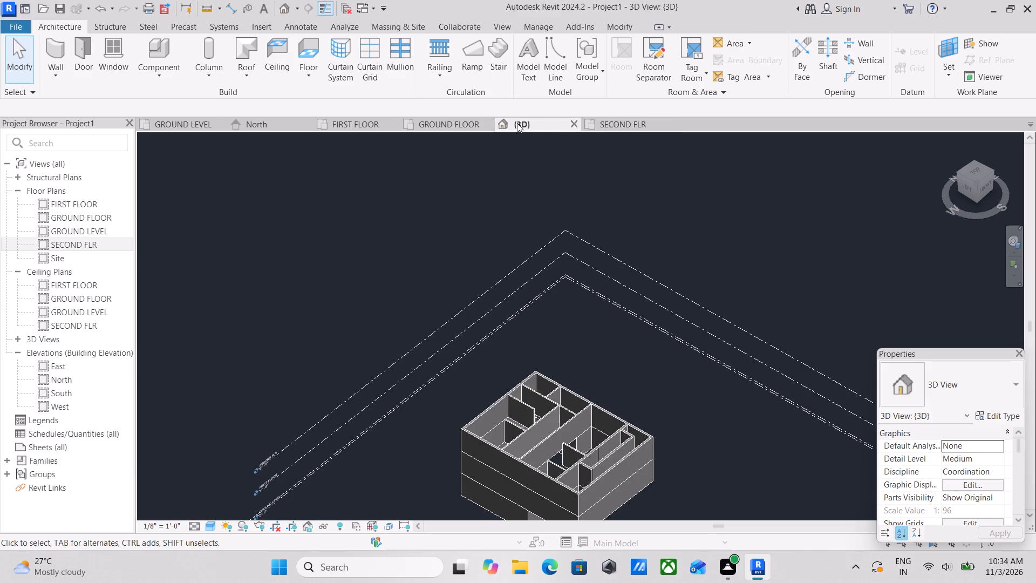
# In the GROUND FLOOR plan, start an architectural floor and duplicate the Generic - 12" type as "marble flooring 1'".
pyautogui.click(433, 122)
pyautogui.scroll(-3, 491, 339)
pyautogui.moveTo(490, 336); pyautogui.dragTo(509, 280, button='middle')
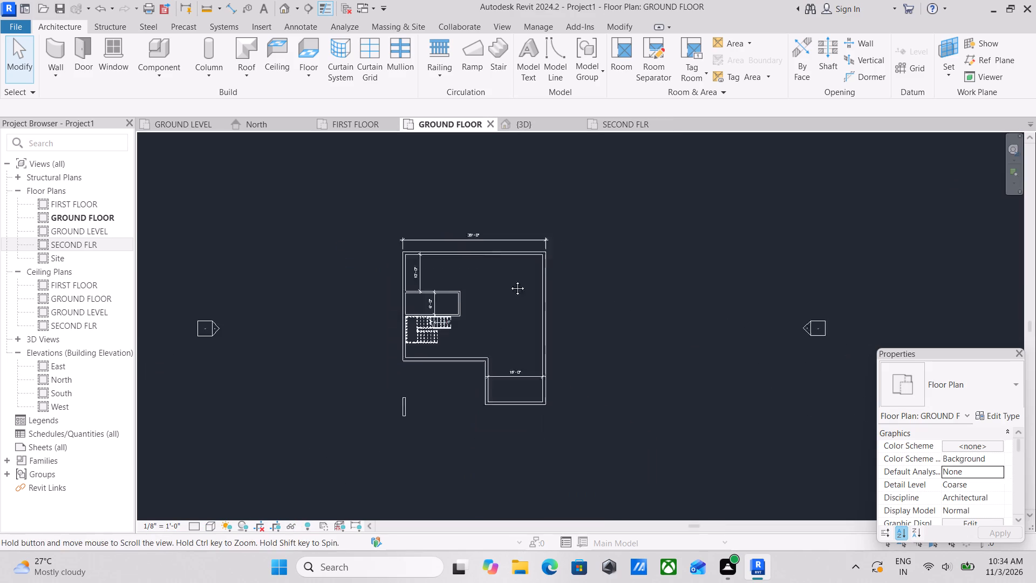
pyautogui.moveTo(509, 280); pyautogui.dragTo(517, 265, button='middle')
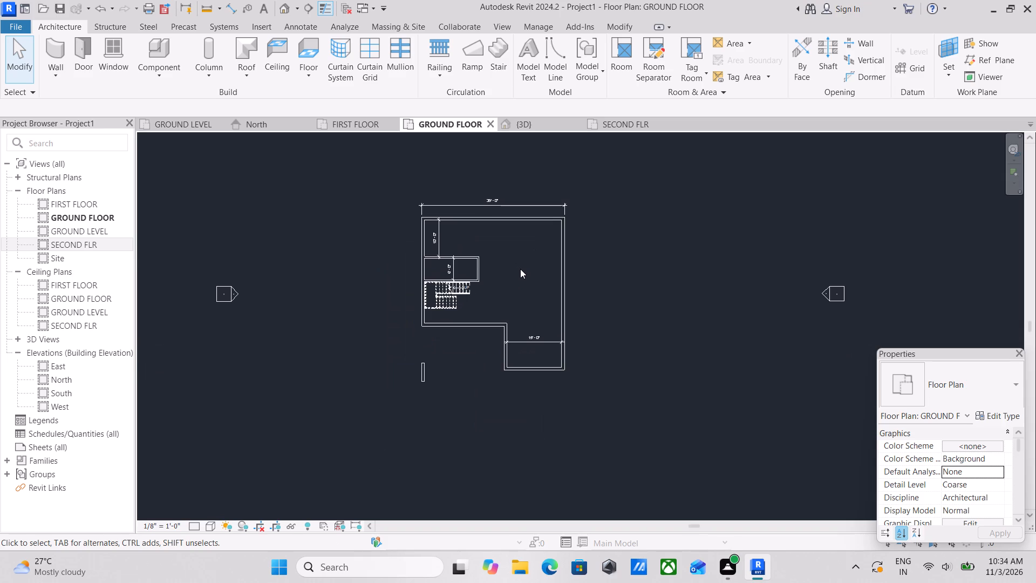
pyautogui.scroll(2, 480, 283)
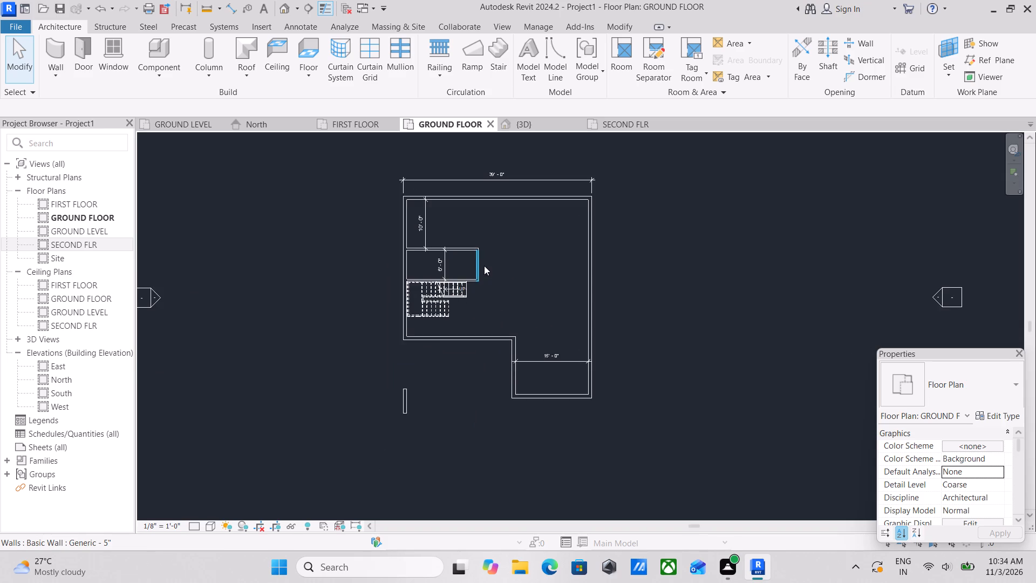
pyautogui.scroll(-1, 497, 259)
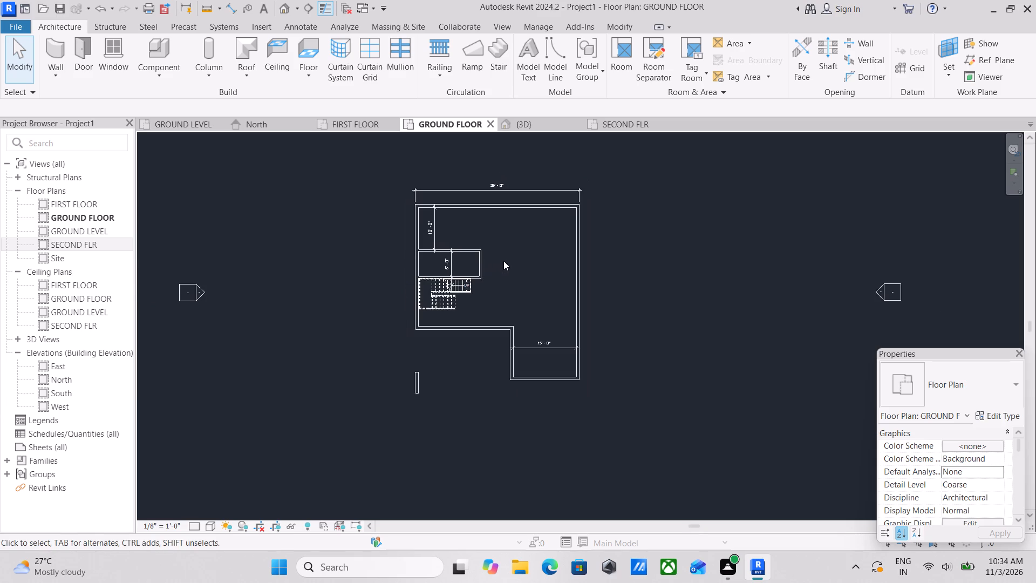
pyautogui.scroll(2, 503, 261)
pyautogui.scroll(-1, 503, 261)
pyautogui.moveTo(508, 261); pyautogui.dragTo(567, 255, button='middle')
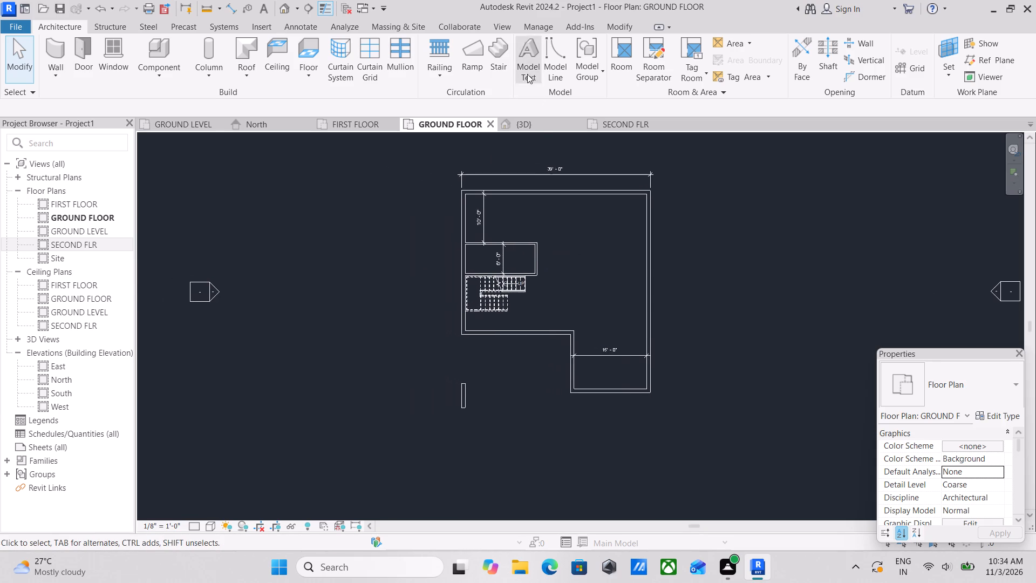
pyautogui.click(314, 75)
pyautogui.click(357, 99)
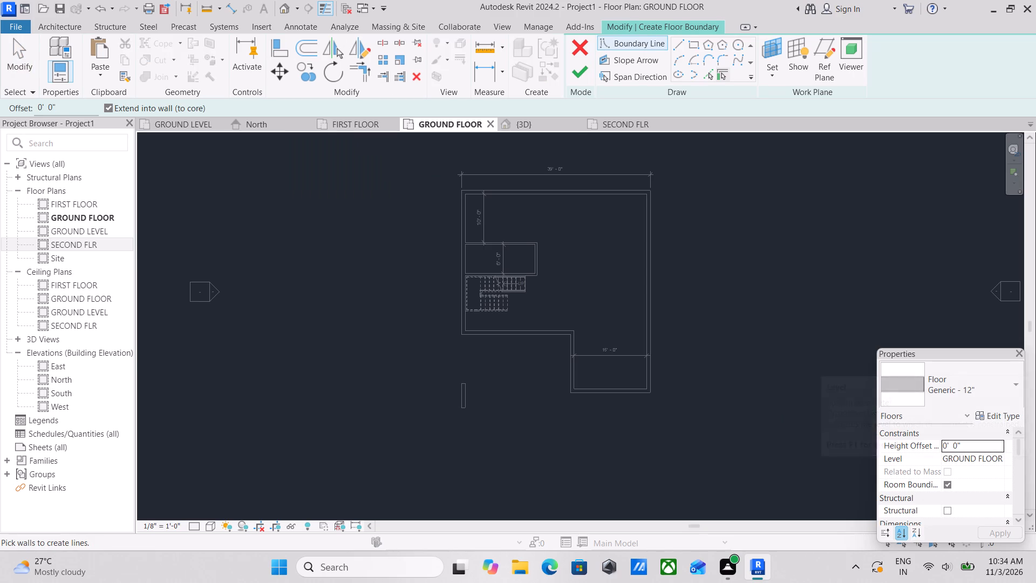
pyautogui.click(1001, 419)
pyautogui.moveTo(819, 212); pyautogui.dragTo(819, 206)
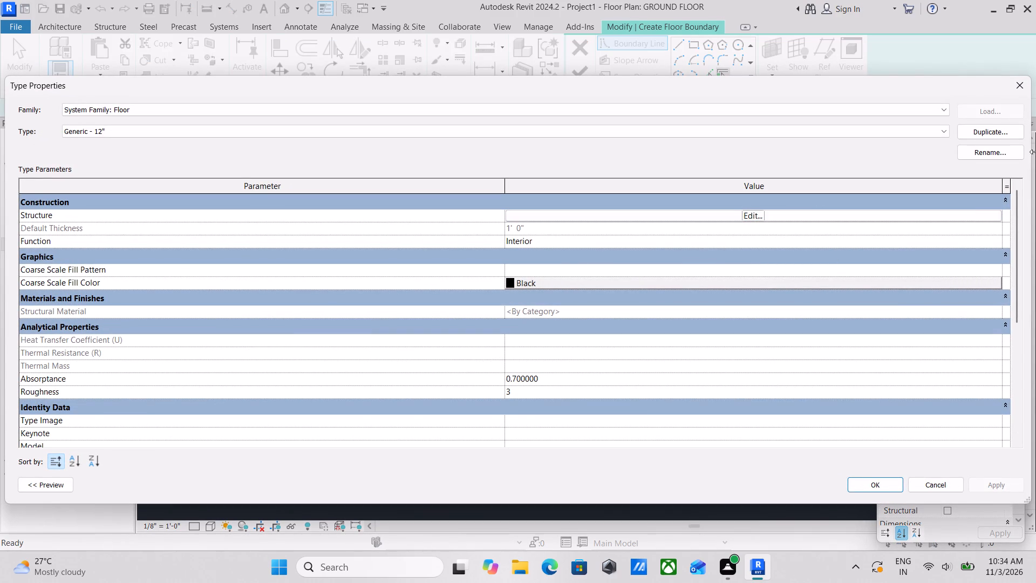
pyautogui.click(1013, 132)
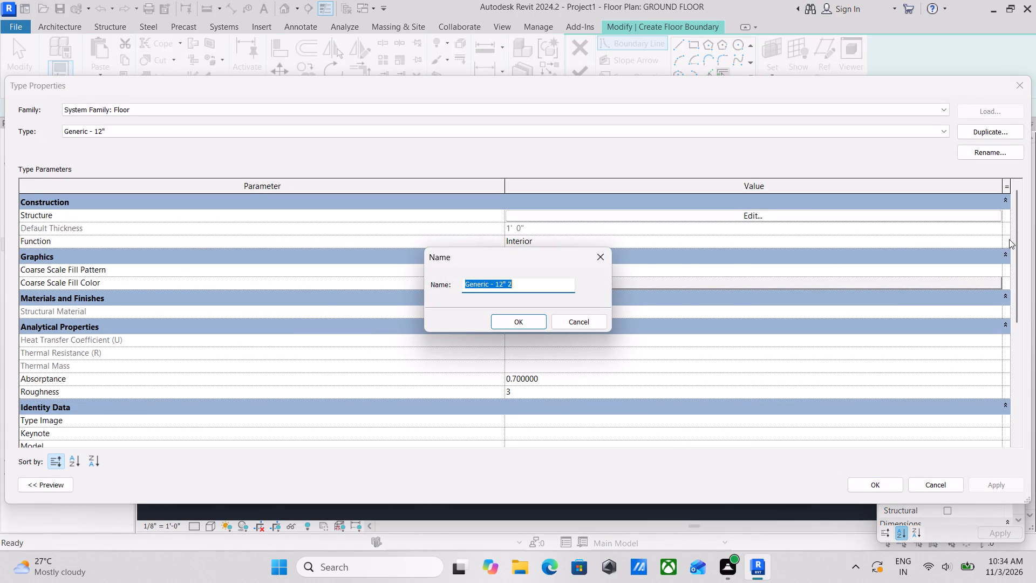
pyautogui.write('marbl')
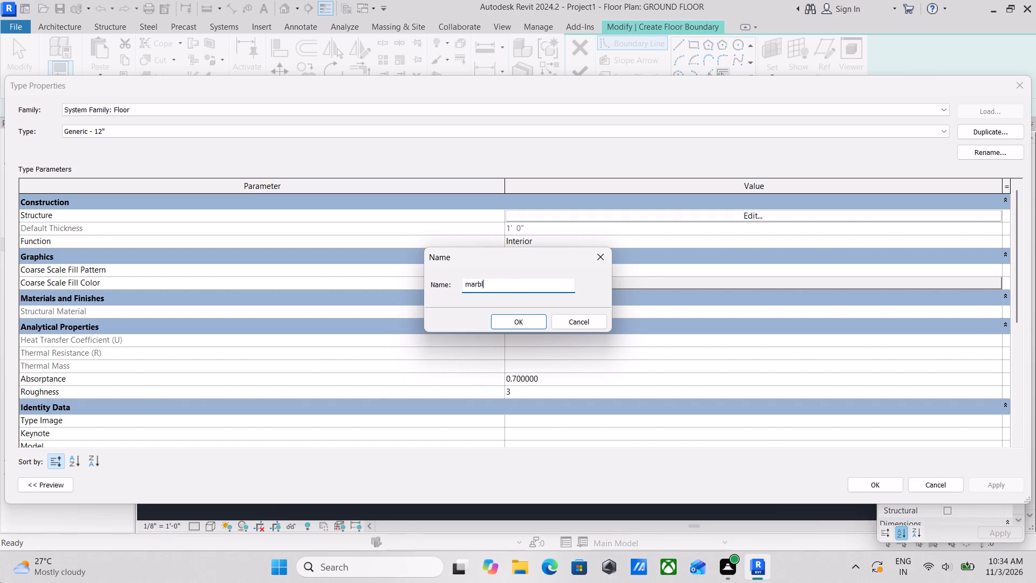
pyautogui.write('e floo')
pyautogui.write('ring')
pyautogui.press('space')
pyautogui.press('1')
pyautogui.press("'")
pyautogui.click(516, 324)
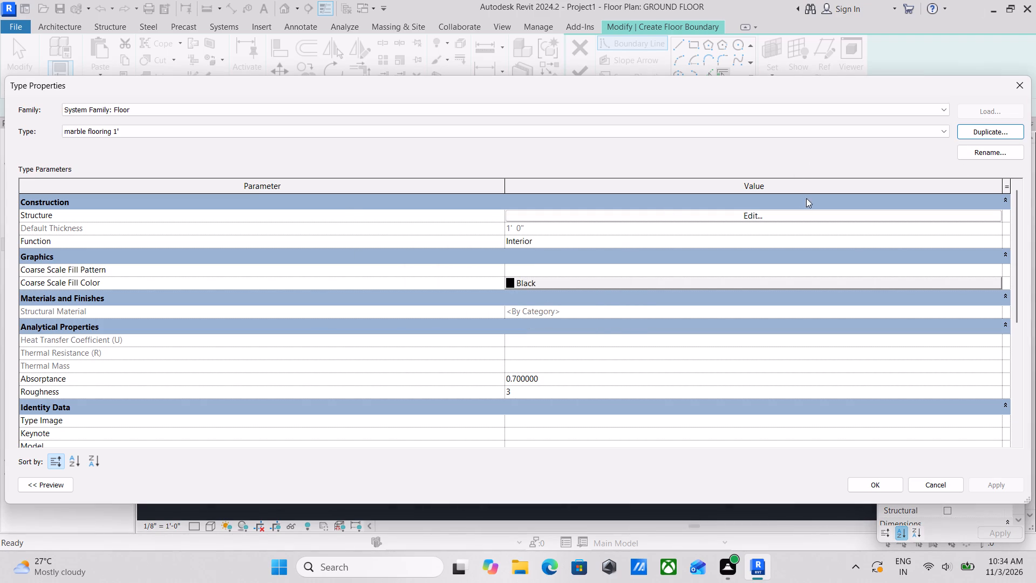
# Open the structure of the marble flooring 1' type and create a new material for its Structure [1] layer.
pyautogui.click(789, 218)
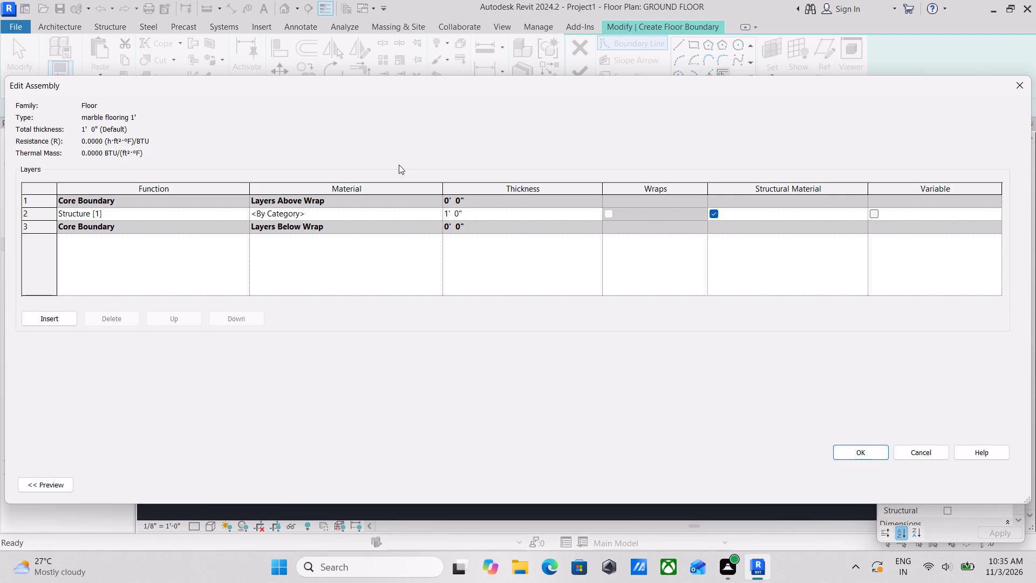
pyautogui.click(401, 212)
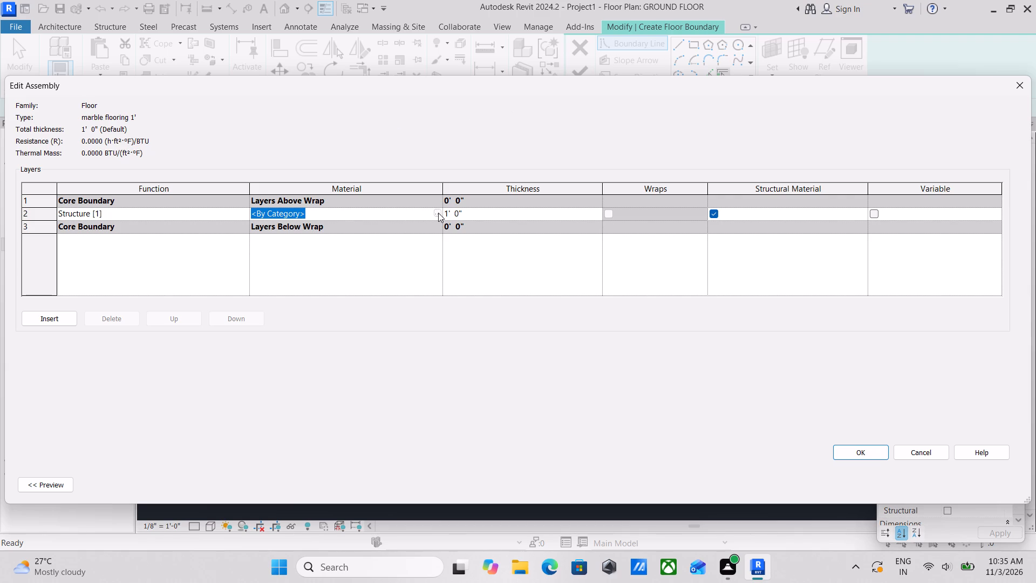
pyautogui.click(438, 212)
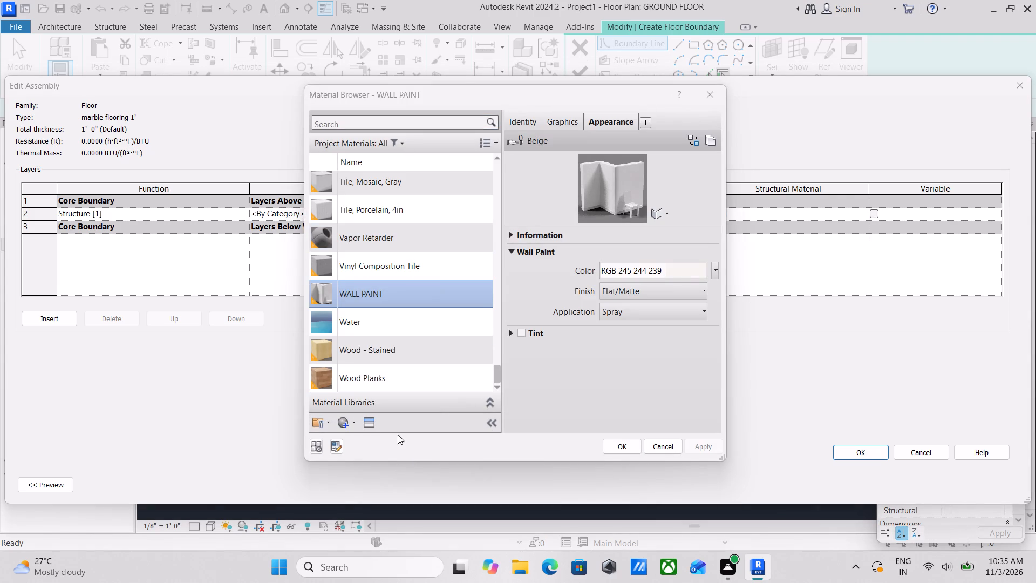
pyautogui.click(344, 421)
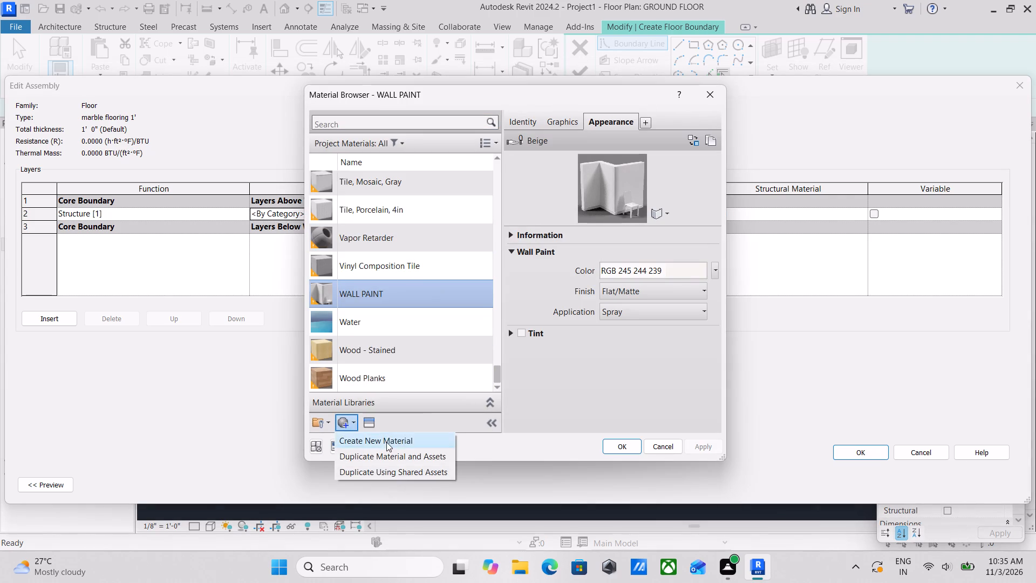
pyautogui.click(387, 443)
# Rename the new material as MARBLE FLOORING.
pyautogui.rightClick(362, 255)
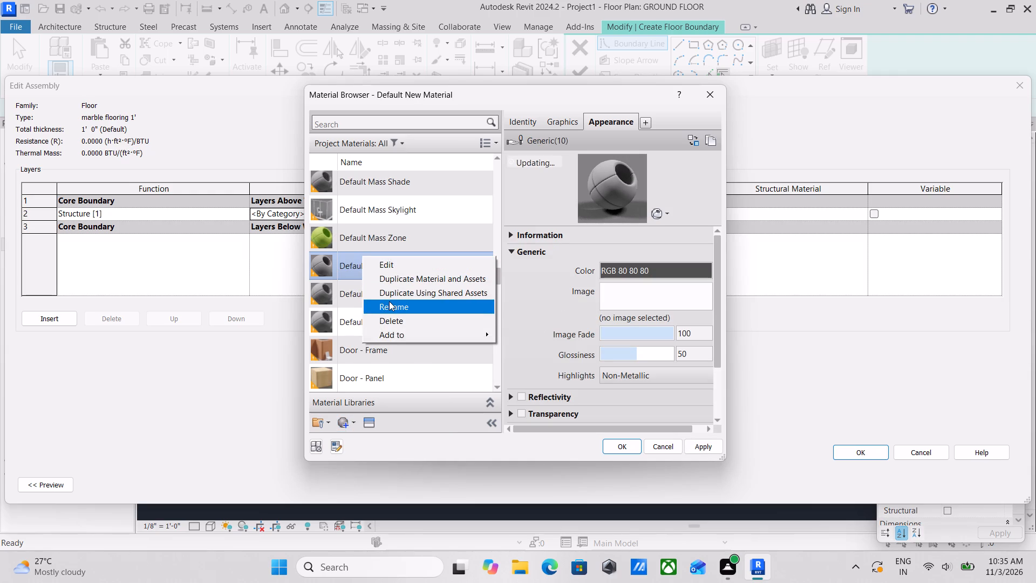
pyautogui.click(389, 301)
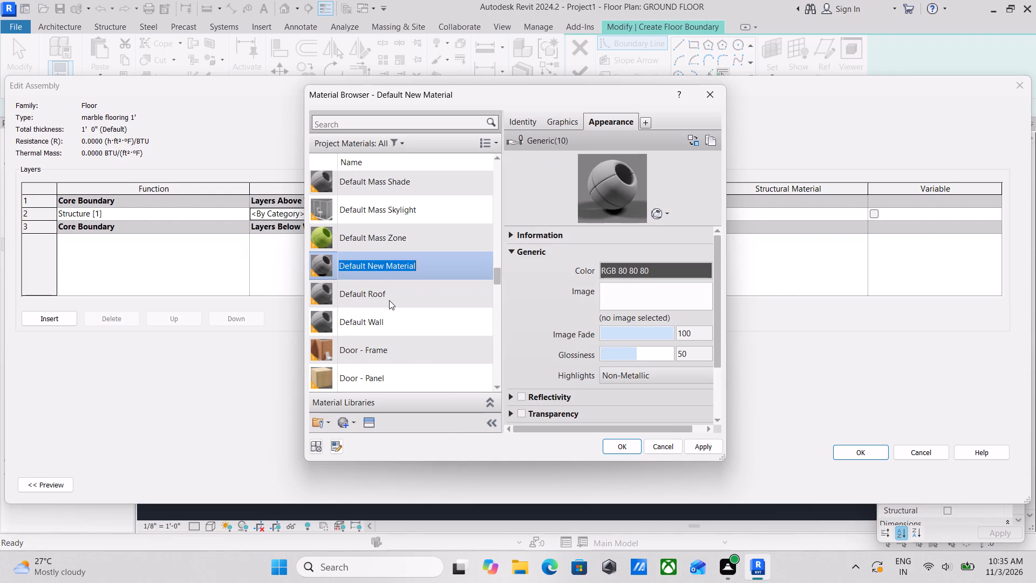
pyautogui.write('mar')
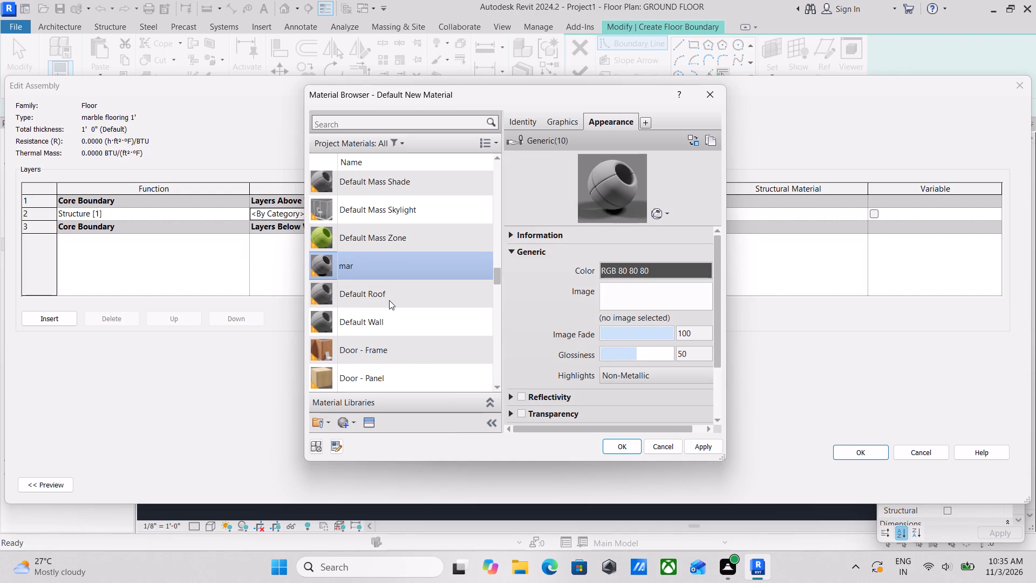
pyautogui.press('BackSpace')
pyautogui.press('BackSpace')
pyautogui.press('BackSpace')
pyautogui.press('BackSpace')
pyautogui.press('BackSpace')
pyautogui.press('BackSpace')
pyautogui.write('MARBLR')
pyautogui.press('BackSpace')
pyautogui.write('E')
pyautogui.press('space')
pyautogui.write('FLOORING')
pyautogui.press('space')
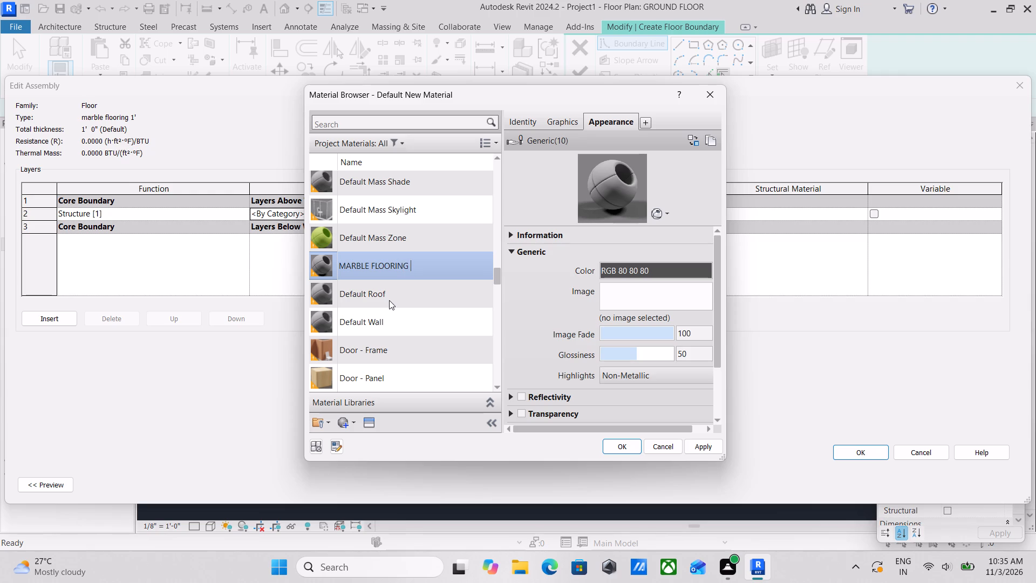
pyautogui.press('1')
pyautogui.press('BackSpace')
pyautogui.press('BackSpace')
# Browse the Autodesk Physical Assets library and examine the Granite and Marble assets under Stone.
pyautogui.click(368, 424)
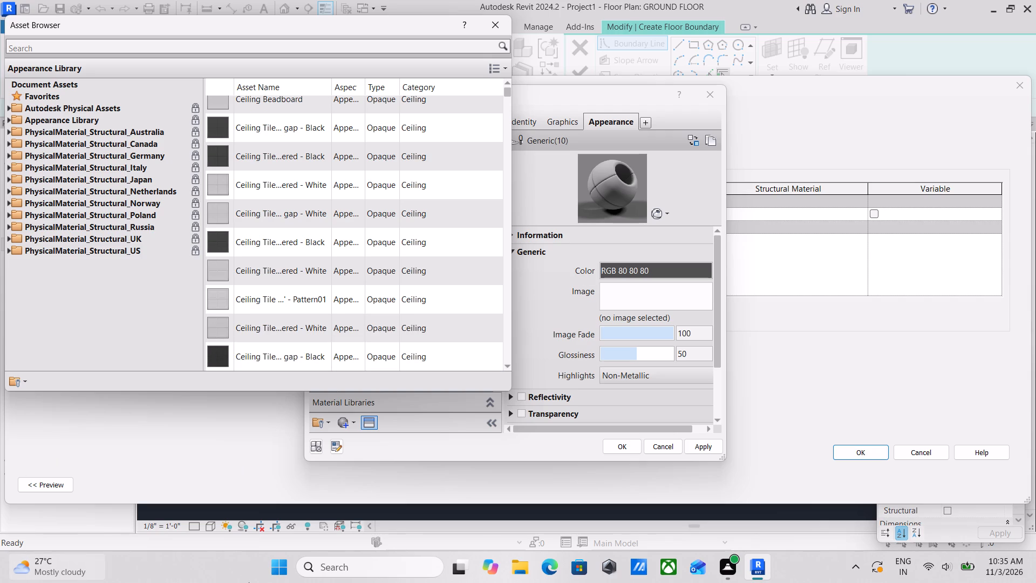
pyautogui.scroll(1, 0, 582)
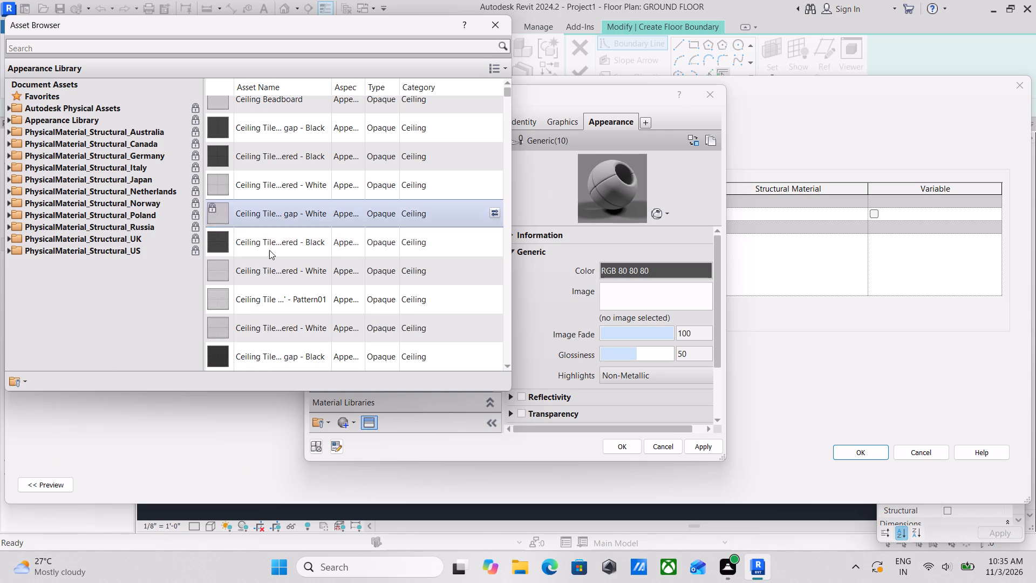
pyautogui.click(6, 105)
pyautogui.doubleClick(6, 105)
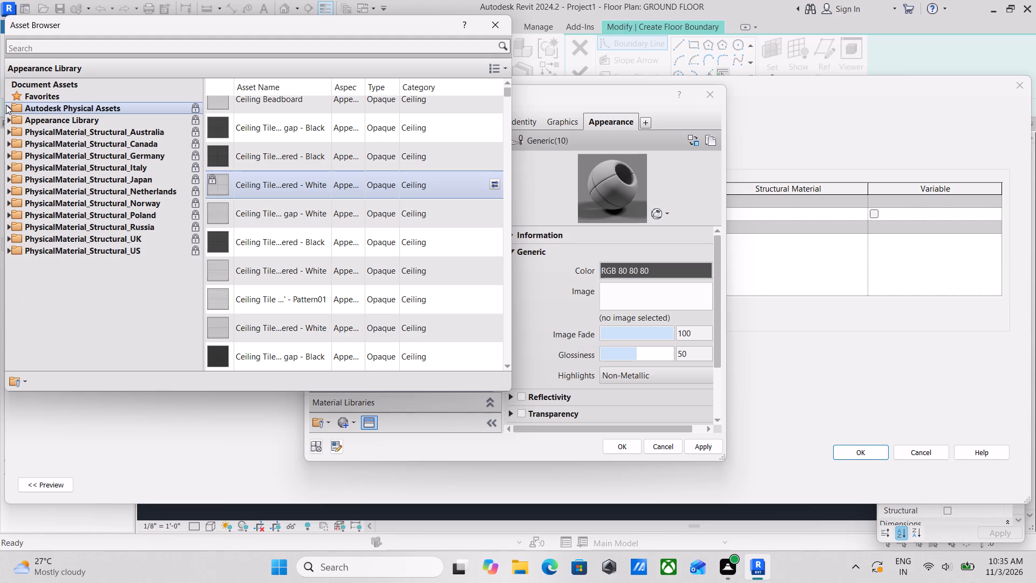
pyautogui.click(9, 111)
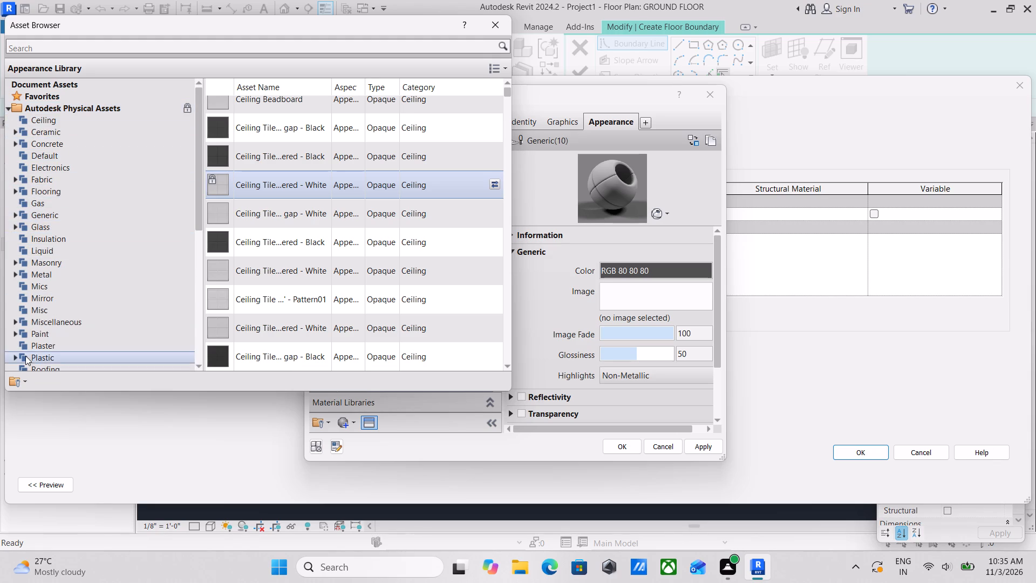
pyautogui.scroll(-3, 25, 355)
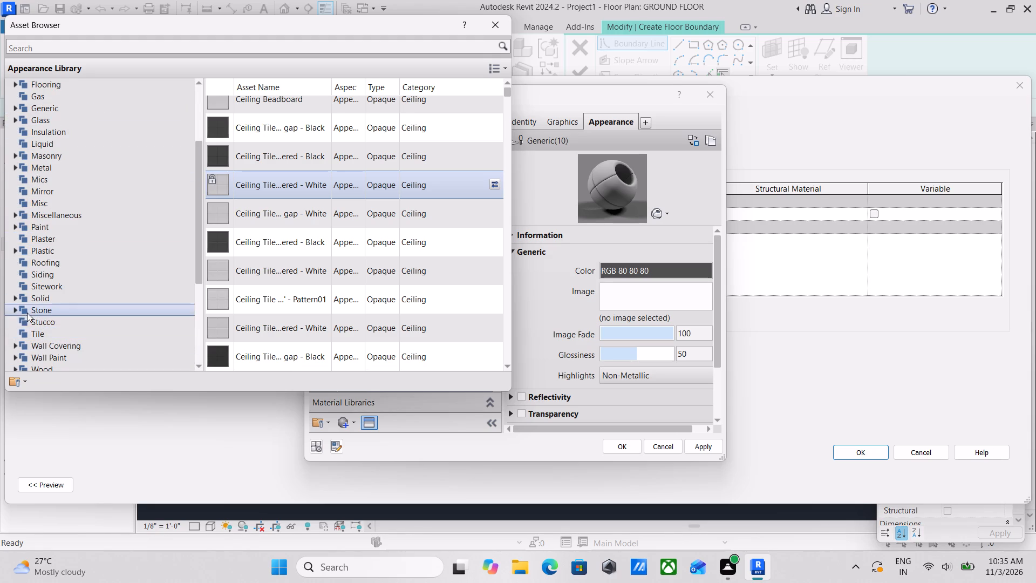
pyautogui.click(15, 309)
pyautogui.doubleClick(52, 331)
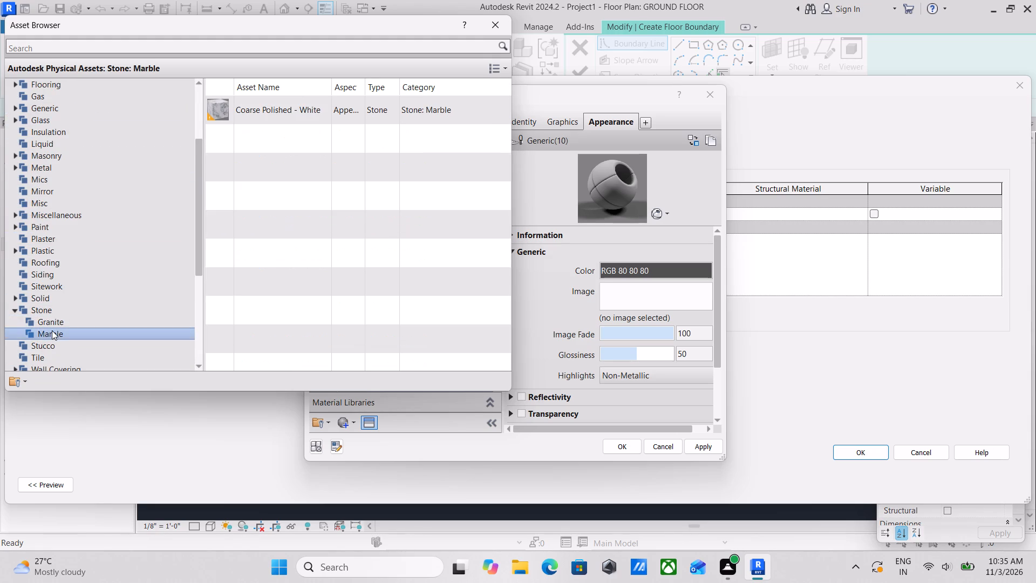
pyautogui.doubleClick(57, 318)
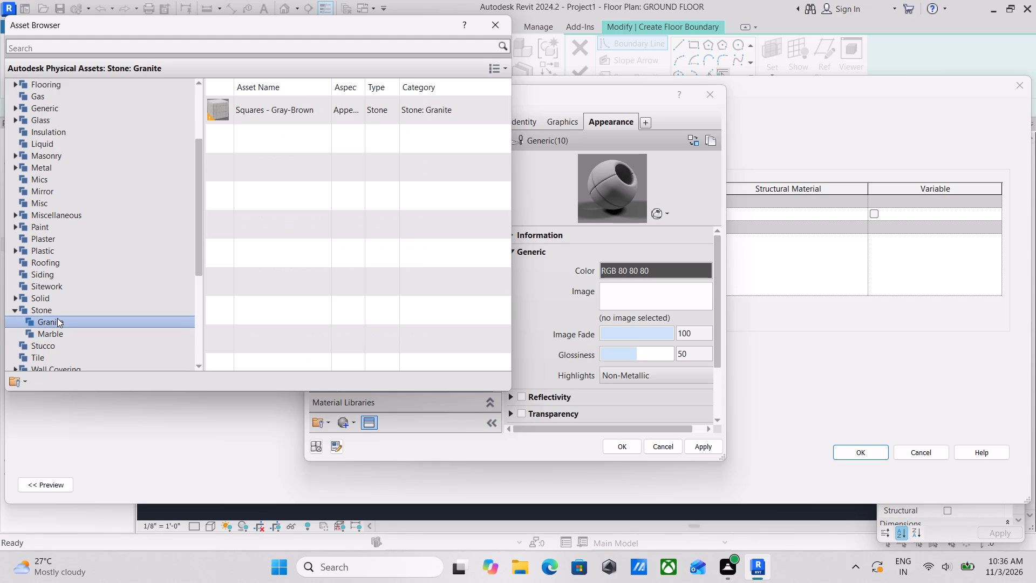
pyautogui.doubleClick(99, 333)
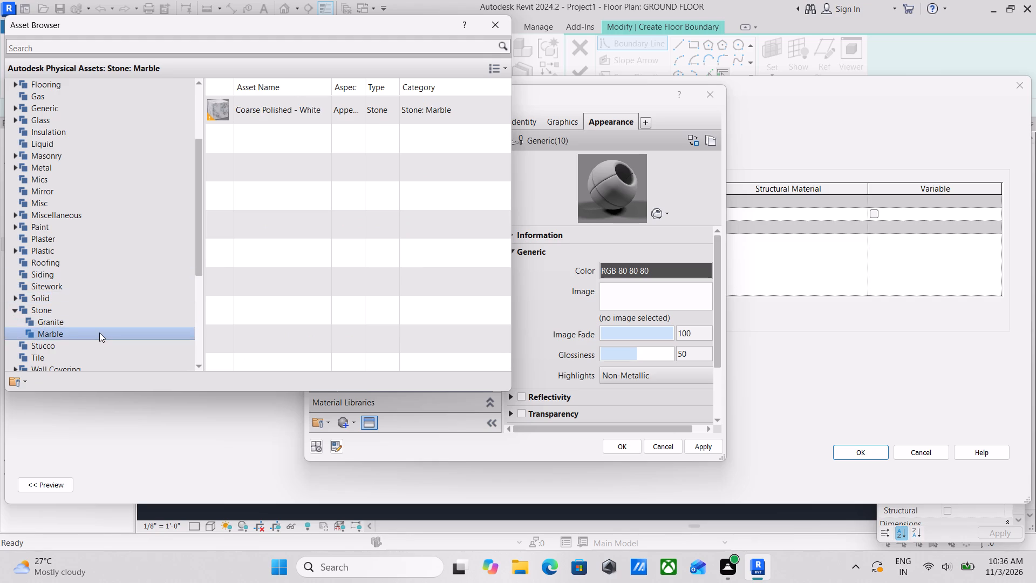
pyautogui.doubleClick(99, 333)
pyautogui.doubleClick(57, 316)
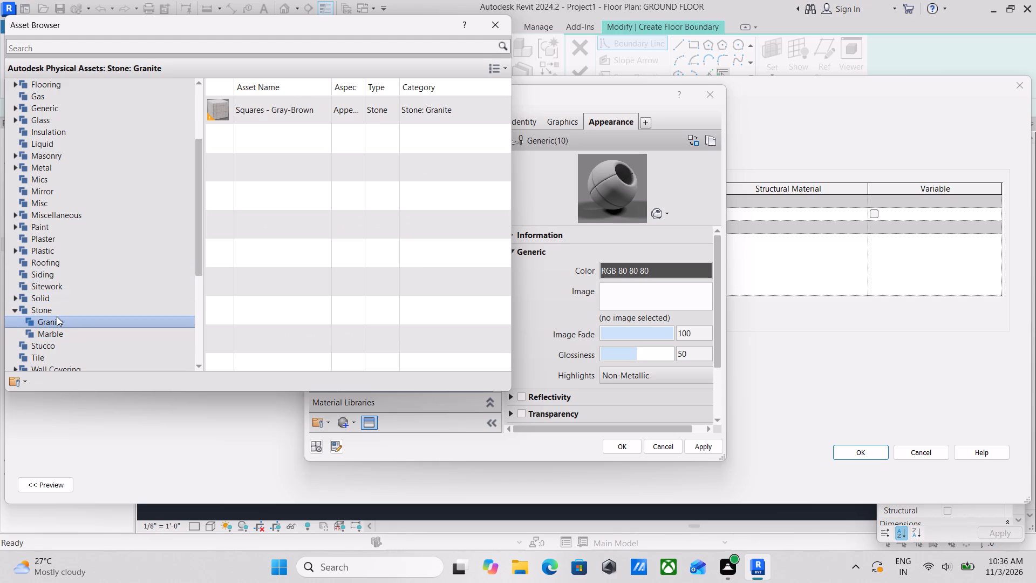
pyautogui.scroll(-2, 480, 309)
pyautogui.scroll(2, 422, 222)
pyautogui.scroll(2, 328, 122)
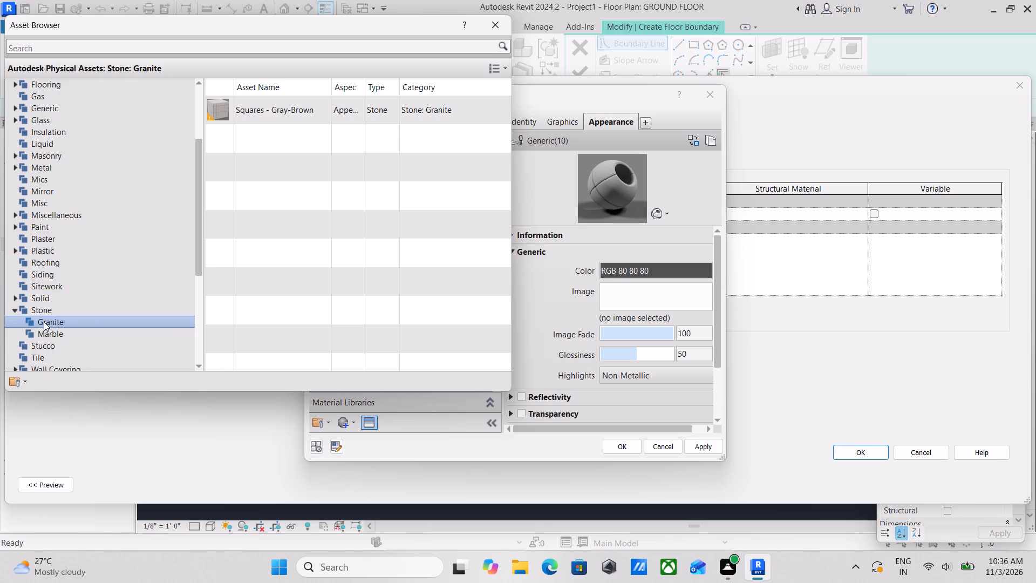
pyautogui.tripleClick(44, 322)
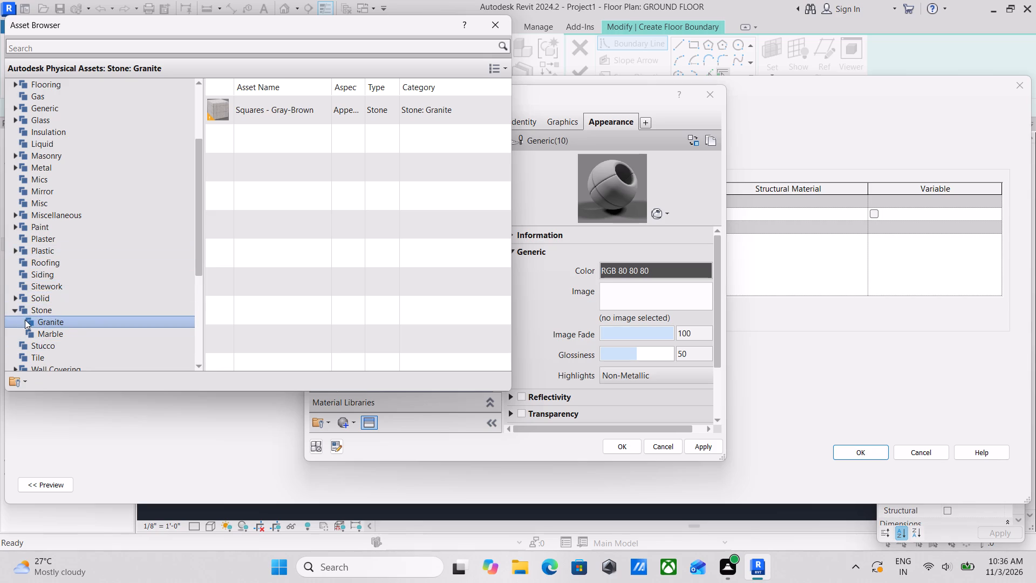
pyautogui.click(16, 313)
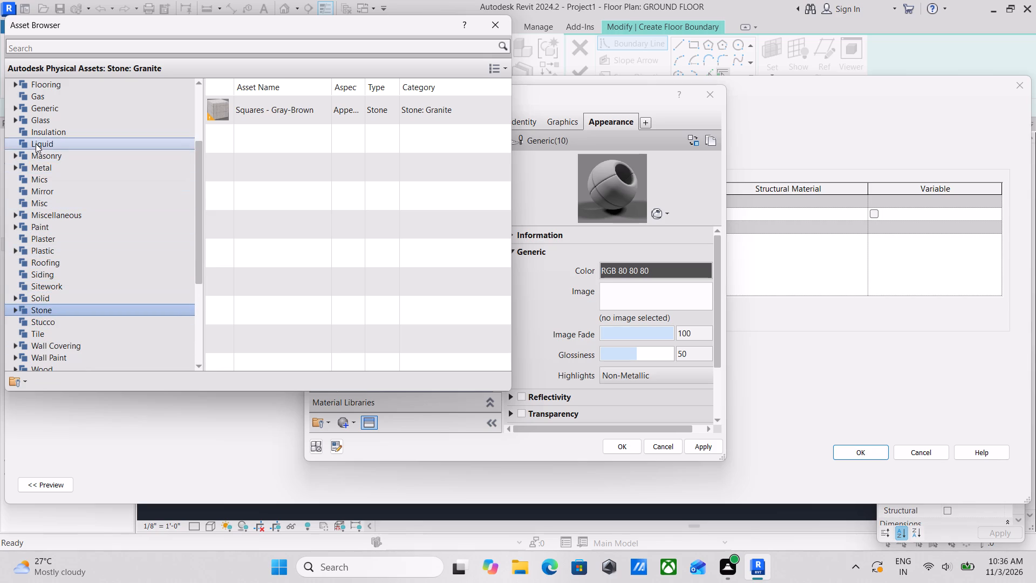
# Look through the remaining Autodesk Physical Assets categories and examine the Carpet and Stone assets under Flooring.
pyautogui.scroll(2, 37, 126)
pyautogui.scroll(2, 41, 228)
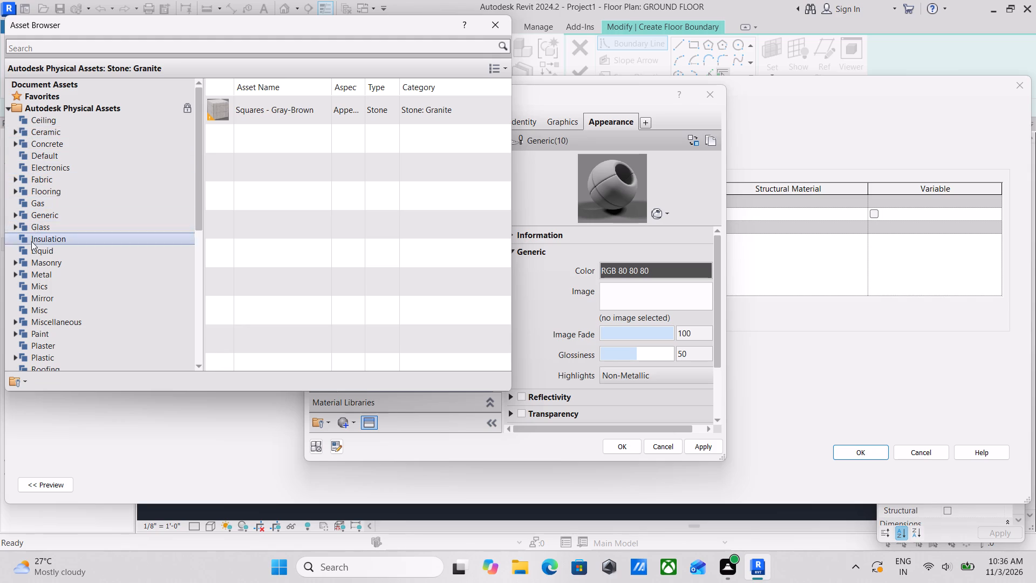
pyautogui.scroll(-4, 36, 276)
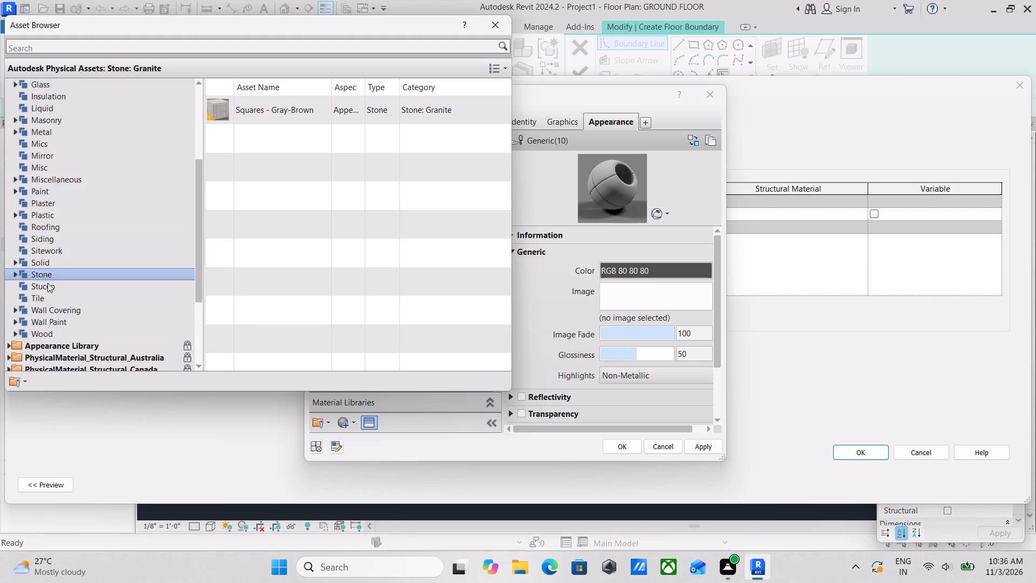
pyautogui.scroll(-1, 47, 283)
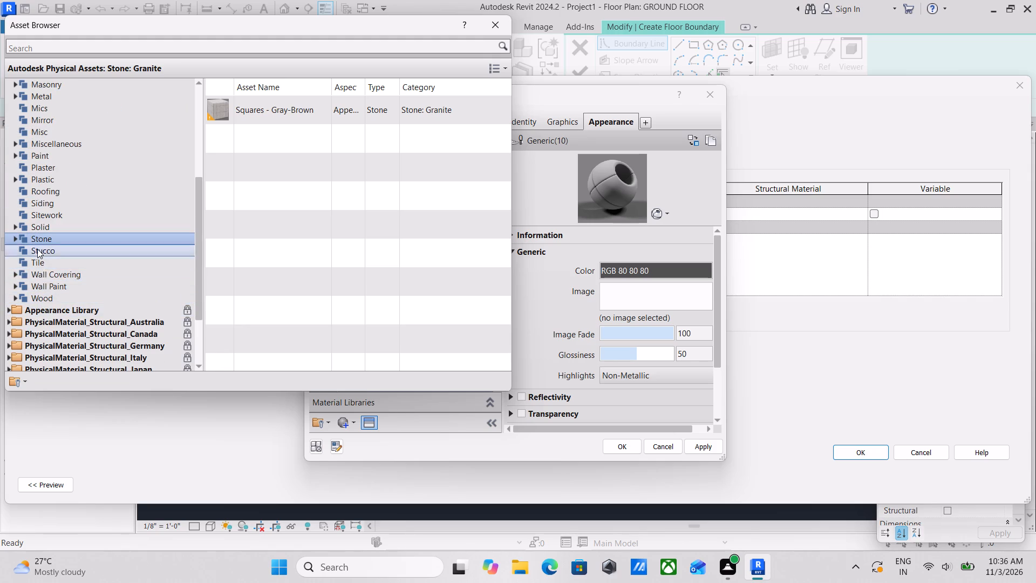
pyautogui.scroll(5, 37, 203)
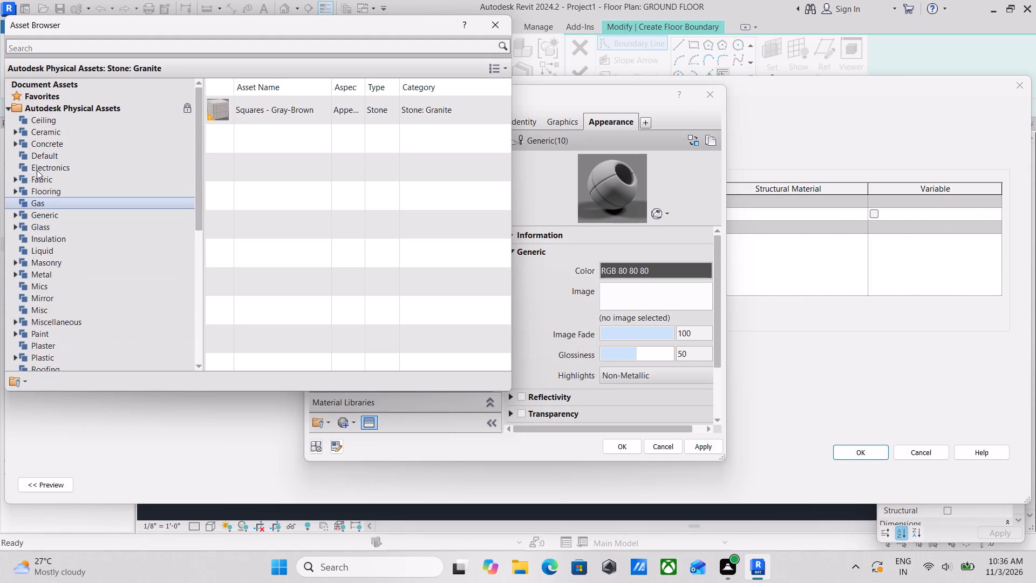
pyautogui.click(12, 189)
pyautogui.doubleClick(34, 204)
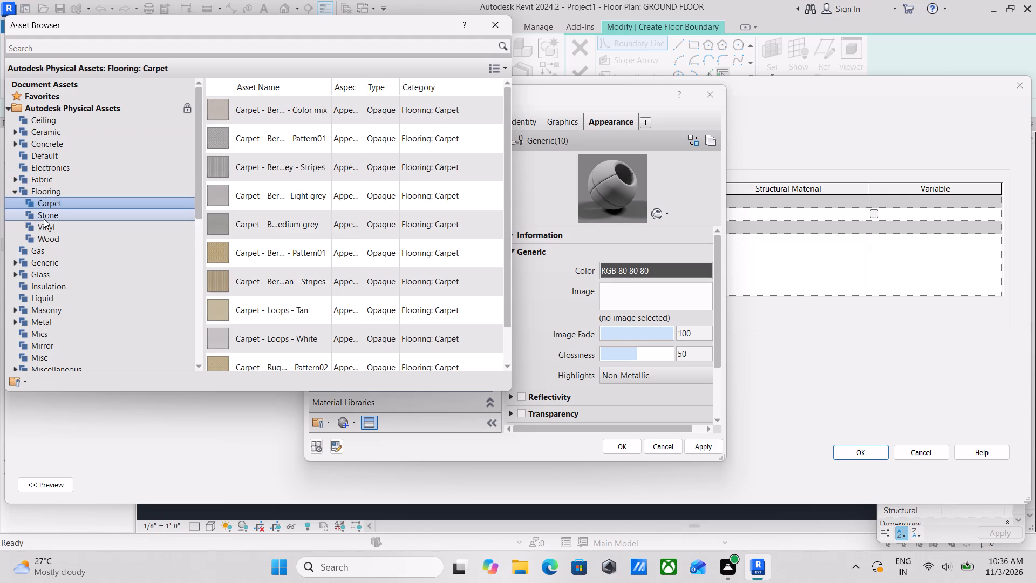
pyautogui.doubleClick(44, 218)
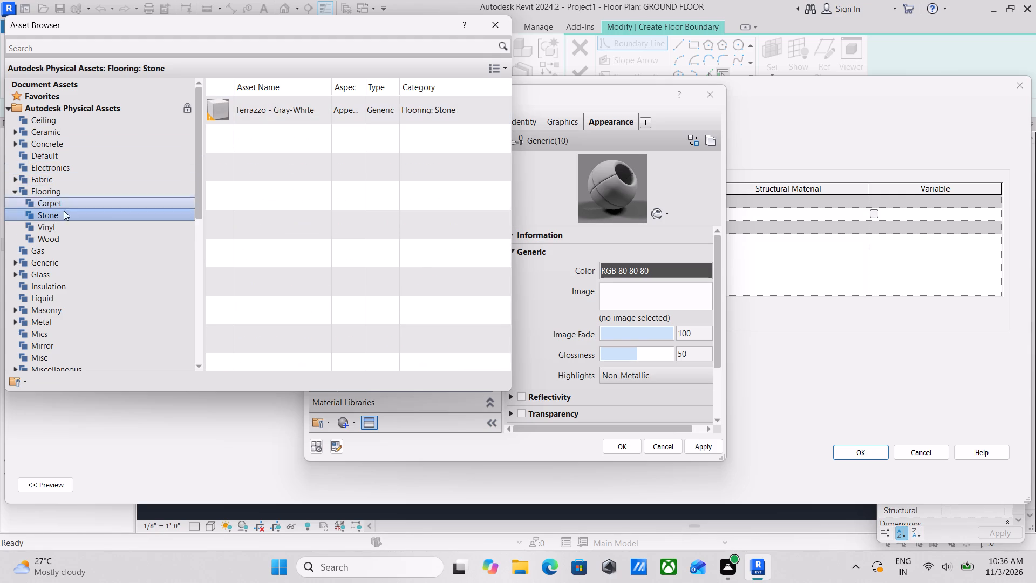
pyautogui.tripleClick(40, 194)
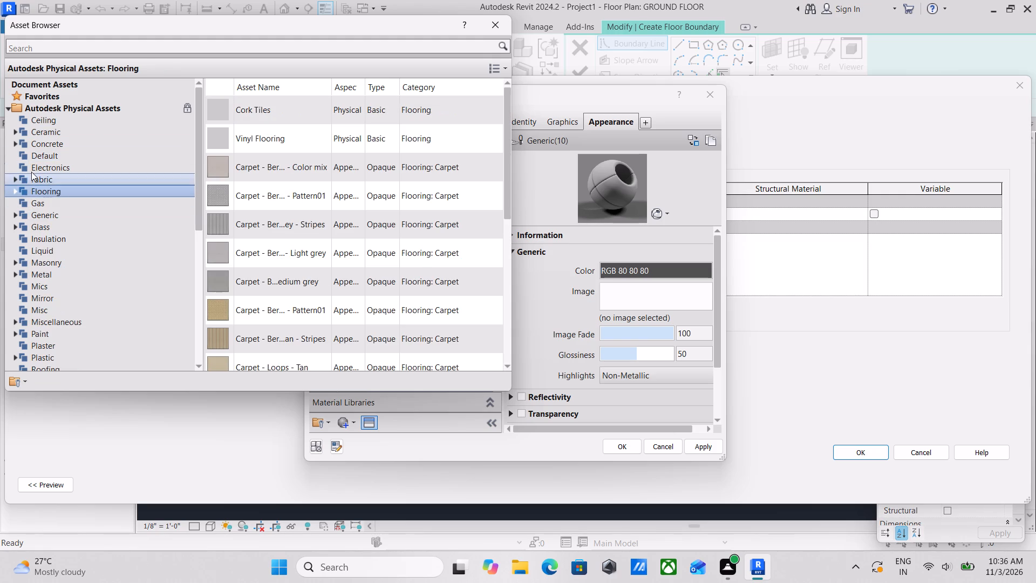
pyautogui.click(6, 110)
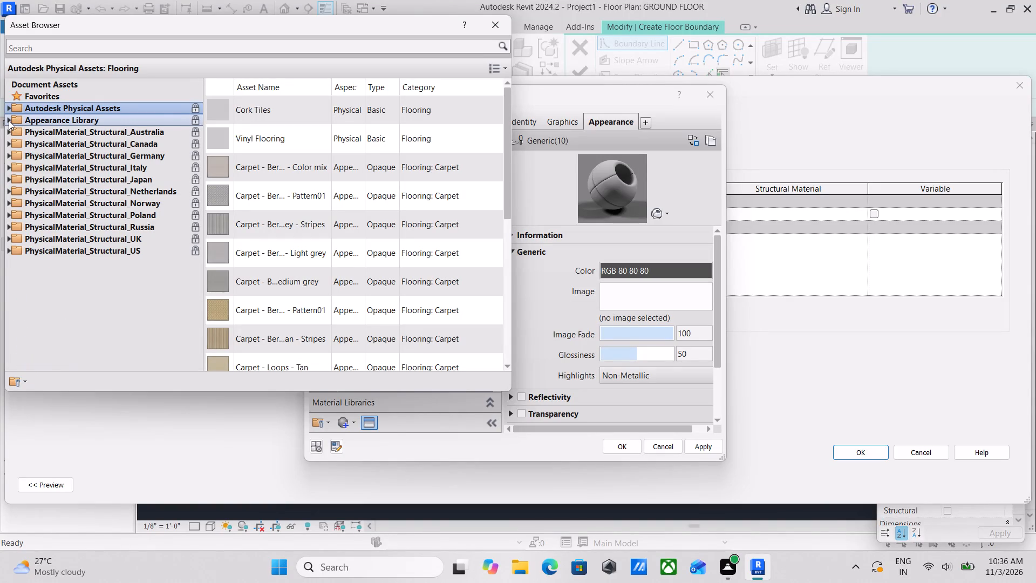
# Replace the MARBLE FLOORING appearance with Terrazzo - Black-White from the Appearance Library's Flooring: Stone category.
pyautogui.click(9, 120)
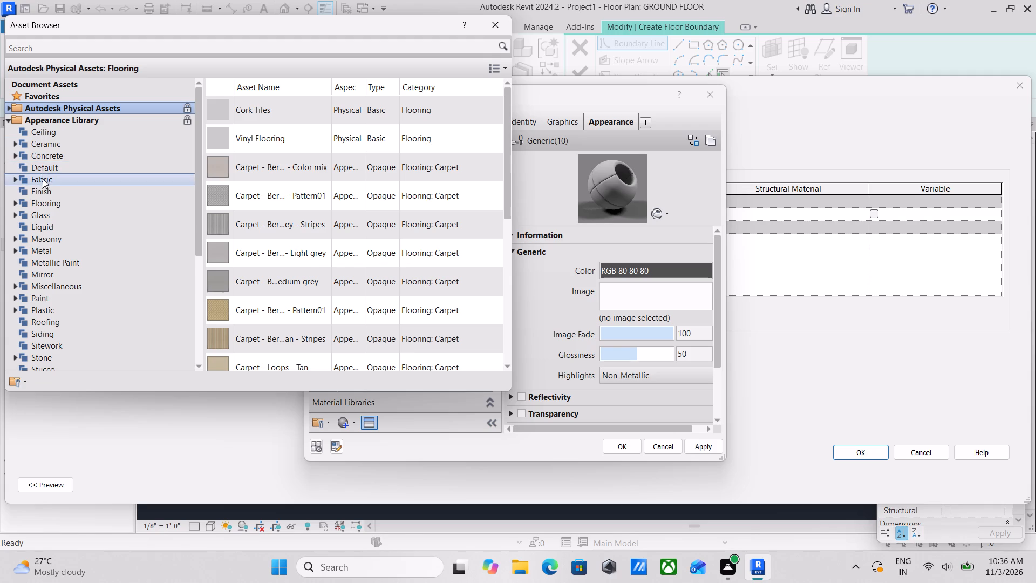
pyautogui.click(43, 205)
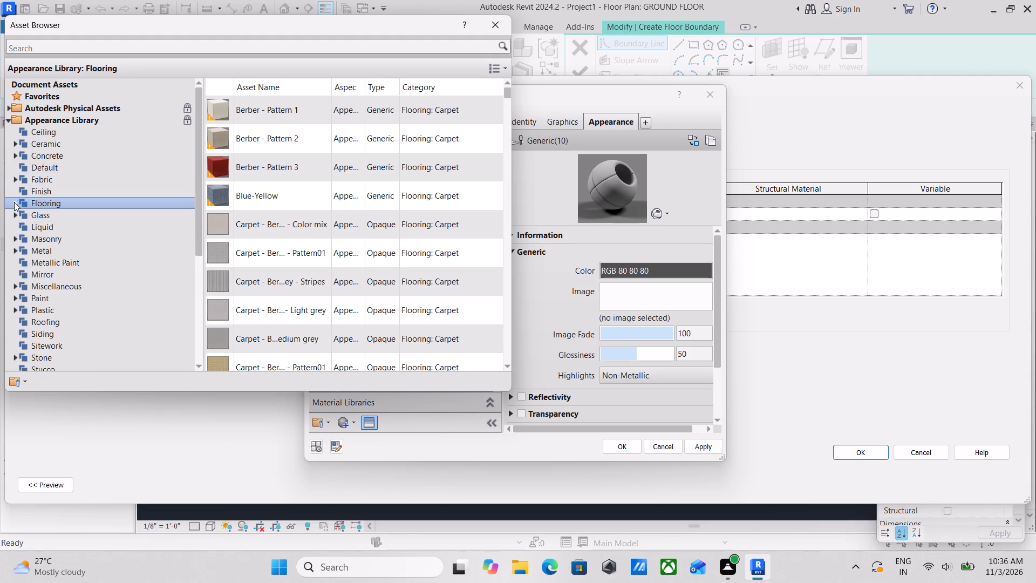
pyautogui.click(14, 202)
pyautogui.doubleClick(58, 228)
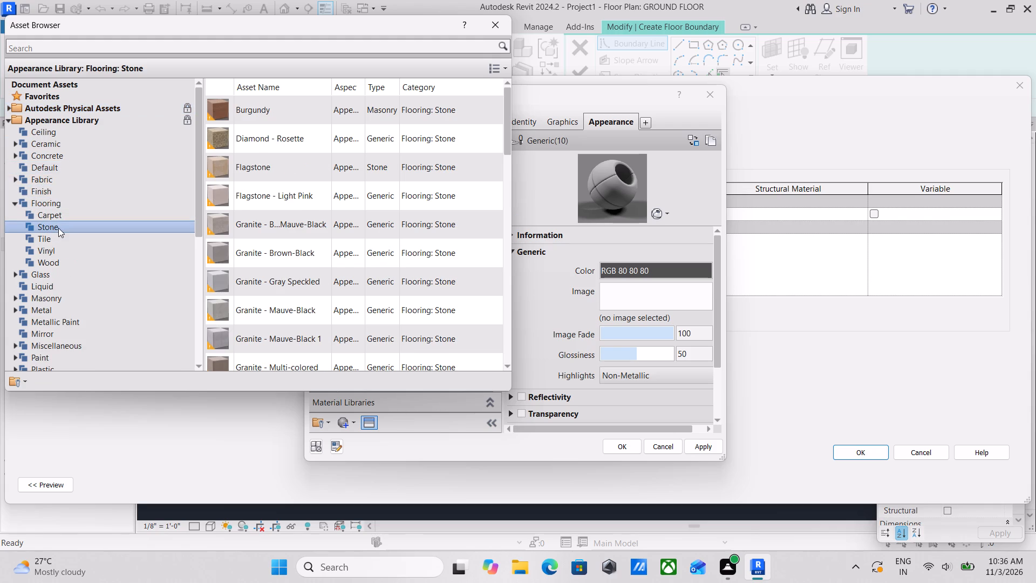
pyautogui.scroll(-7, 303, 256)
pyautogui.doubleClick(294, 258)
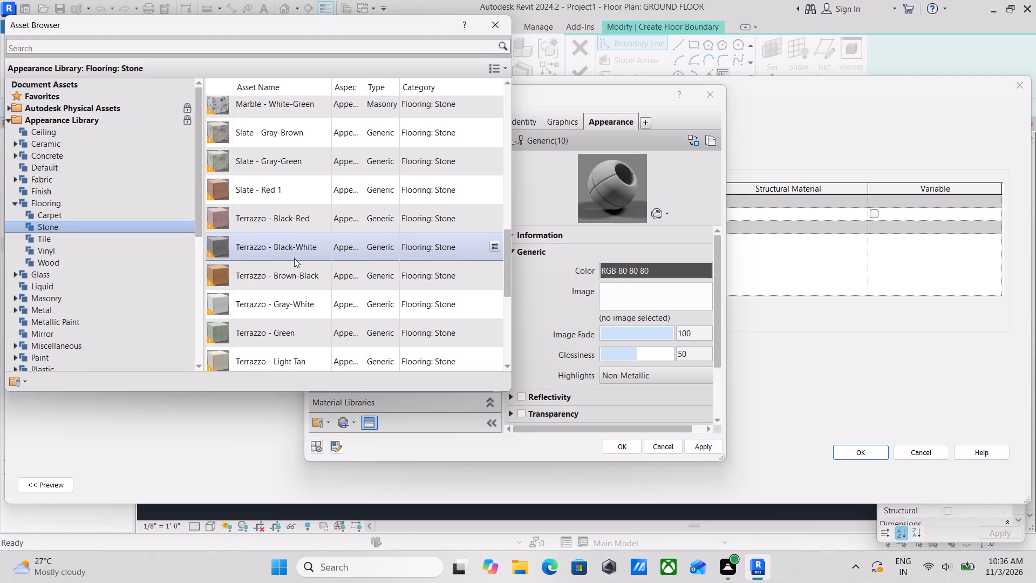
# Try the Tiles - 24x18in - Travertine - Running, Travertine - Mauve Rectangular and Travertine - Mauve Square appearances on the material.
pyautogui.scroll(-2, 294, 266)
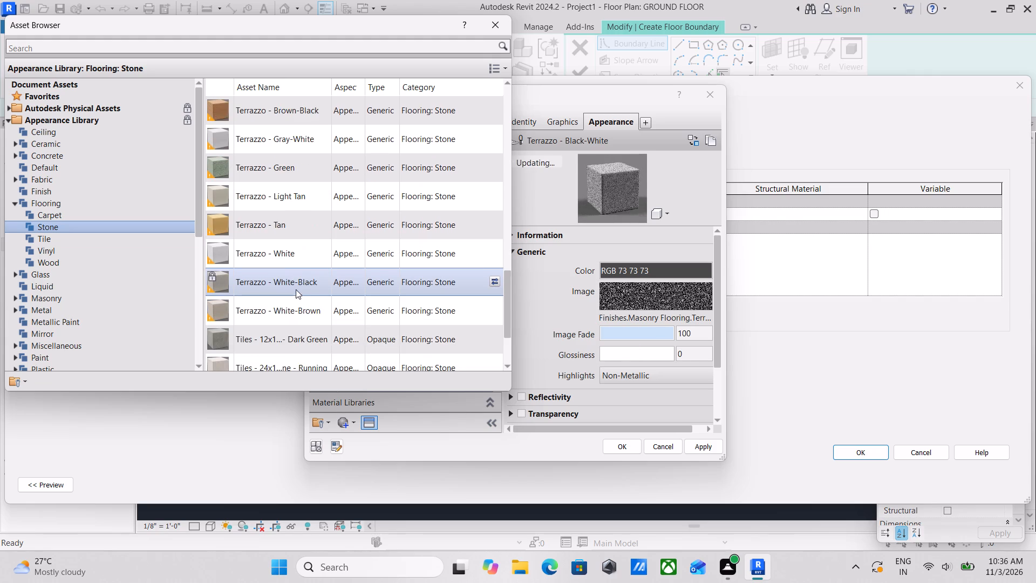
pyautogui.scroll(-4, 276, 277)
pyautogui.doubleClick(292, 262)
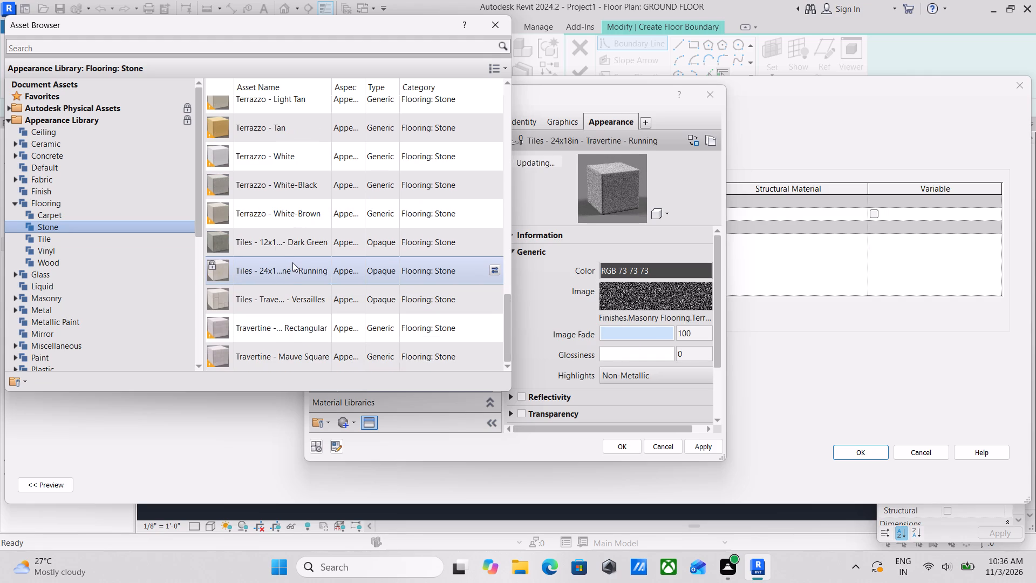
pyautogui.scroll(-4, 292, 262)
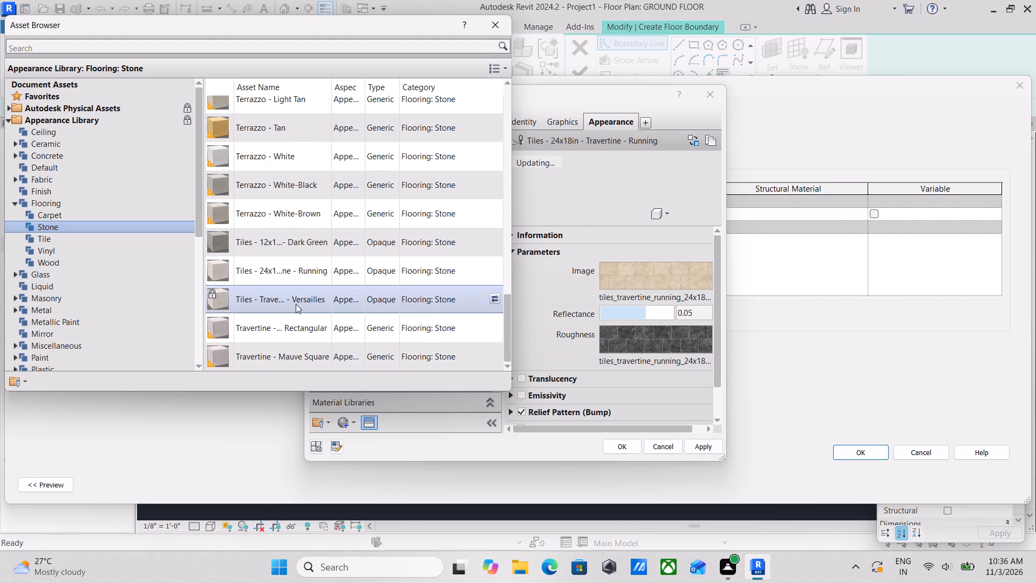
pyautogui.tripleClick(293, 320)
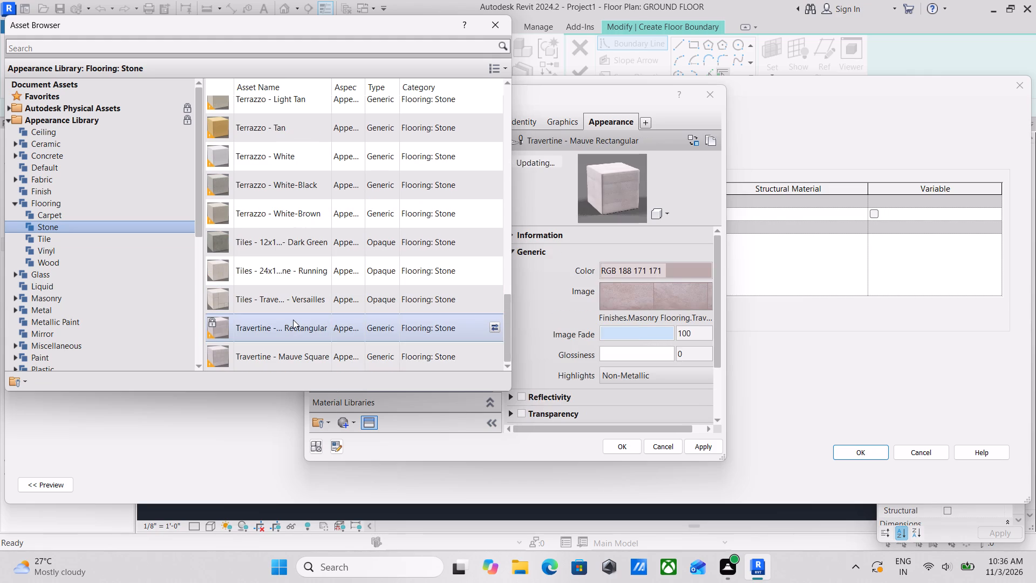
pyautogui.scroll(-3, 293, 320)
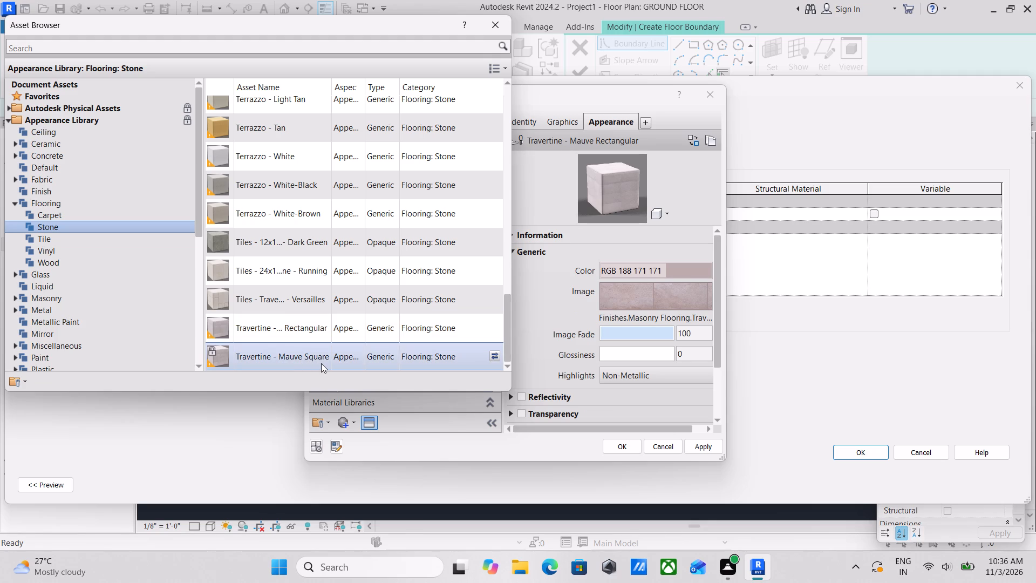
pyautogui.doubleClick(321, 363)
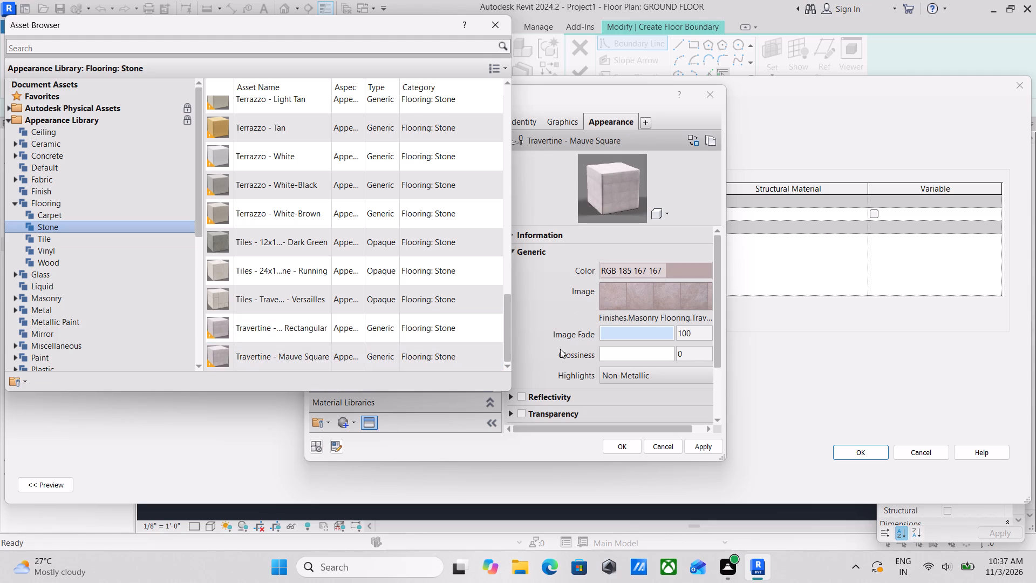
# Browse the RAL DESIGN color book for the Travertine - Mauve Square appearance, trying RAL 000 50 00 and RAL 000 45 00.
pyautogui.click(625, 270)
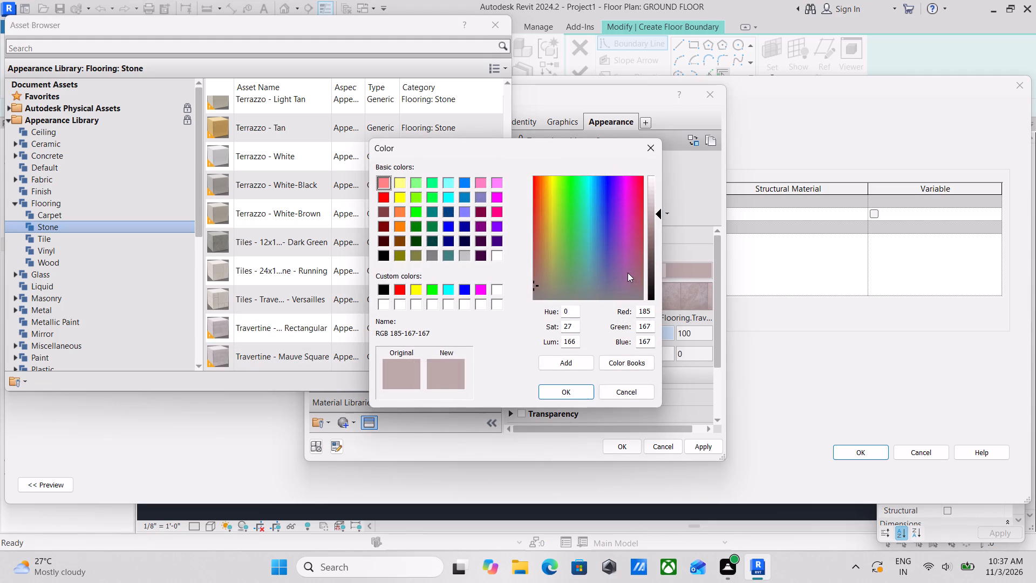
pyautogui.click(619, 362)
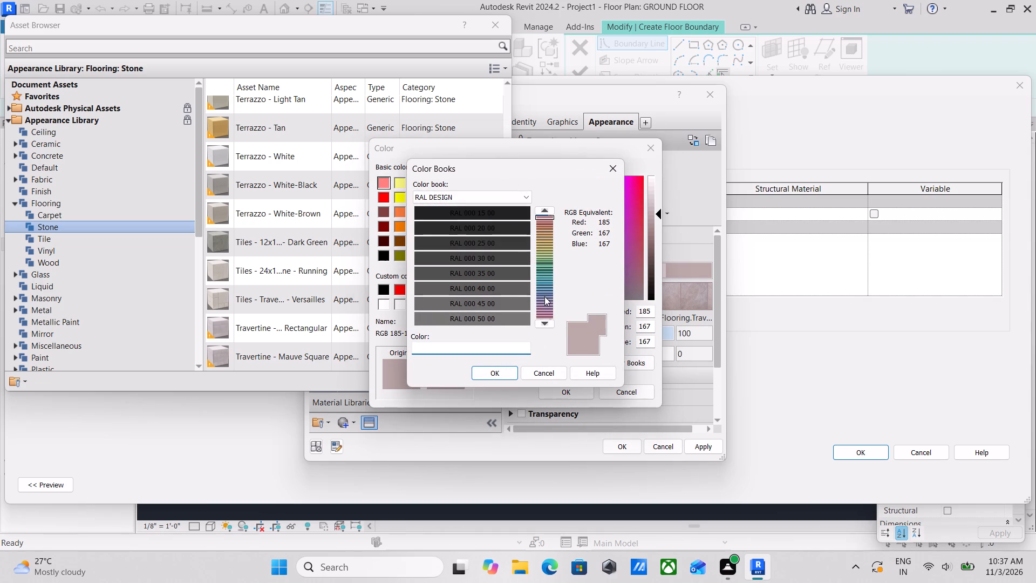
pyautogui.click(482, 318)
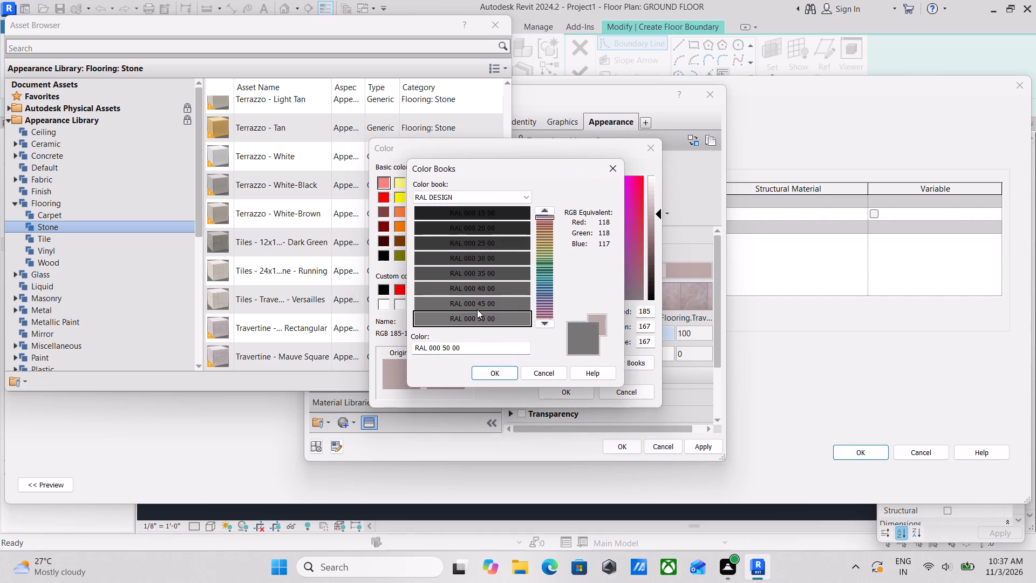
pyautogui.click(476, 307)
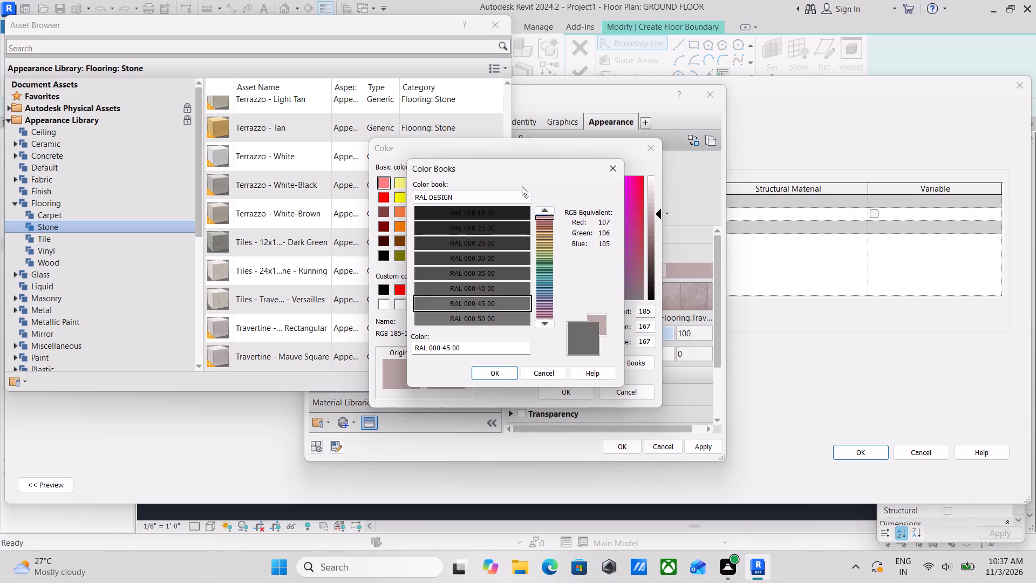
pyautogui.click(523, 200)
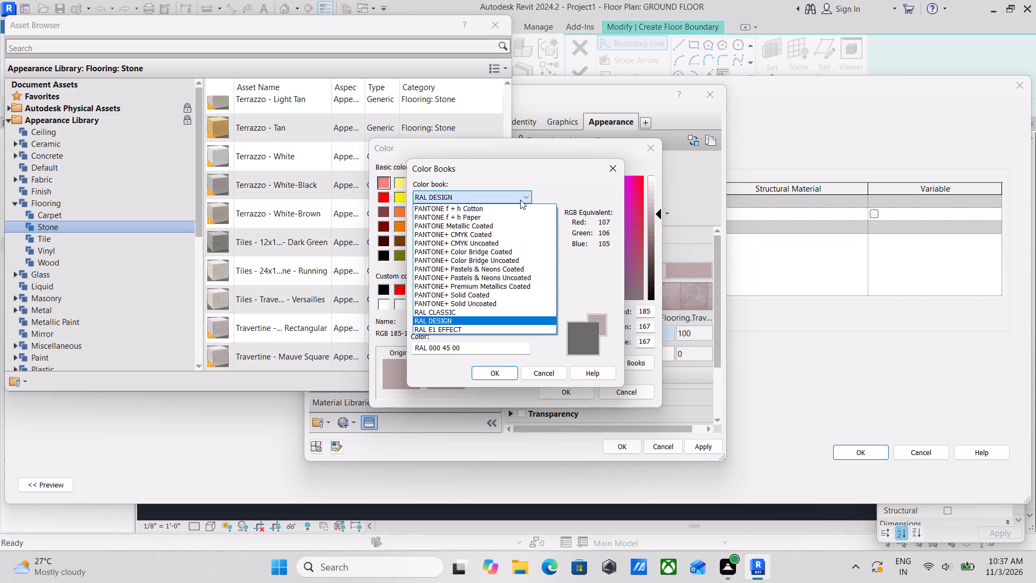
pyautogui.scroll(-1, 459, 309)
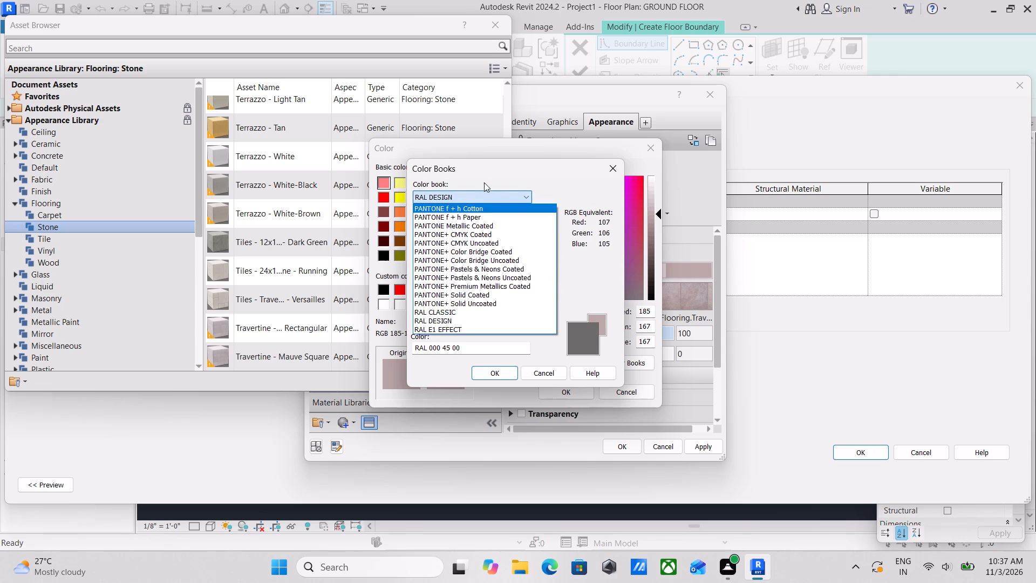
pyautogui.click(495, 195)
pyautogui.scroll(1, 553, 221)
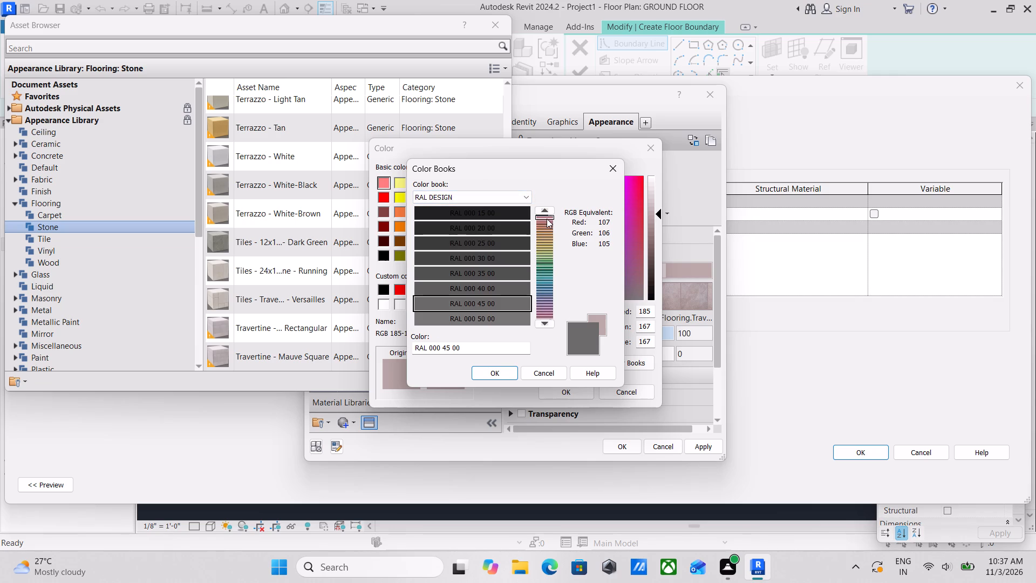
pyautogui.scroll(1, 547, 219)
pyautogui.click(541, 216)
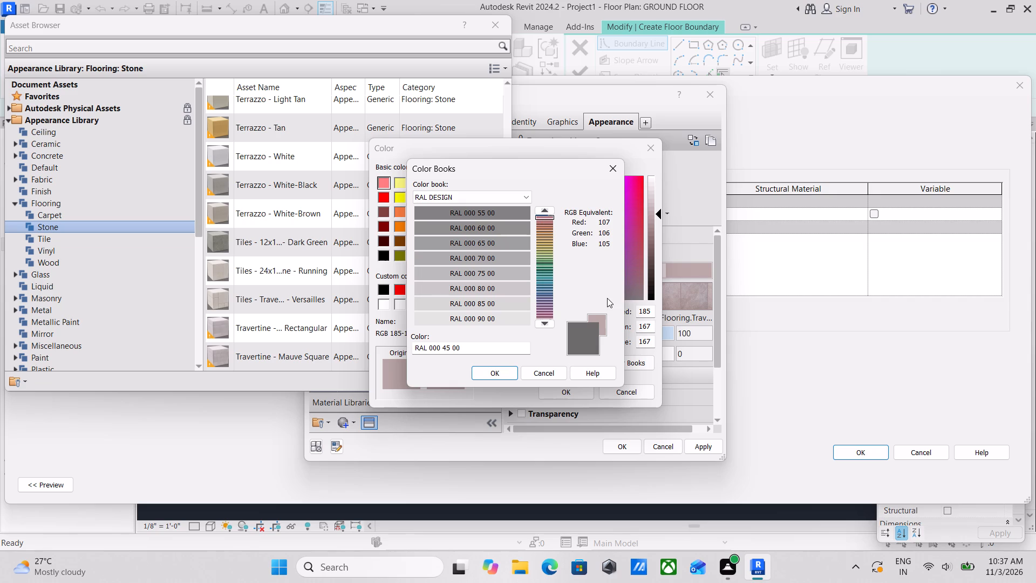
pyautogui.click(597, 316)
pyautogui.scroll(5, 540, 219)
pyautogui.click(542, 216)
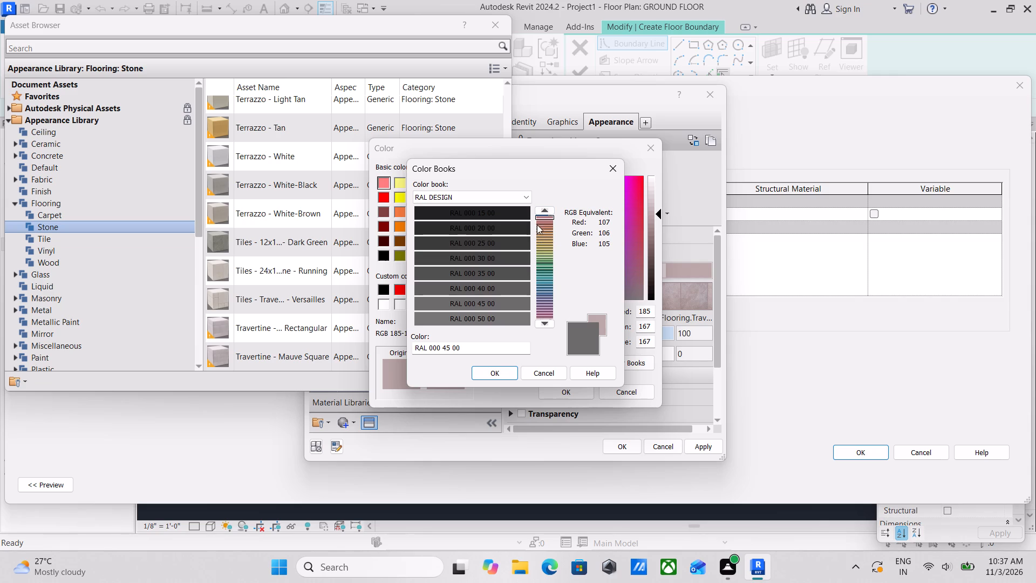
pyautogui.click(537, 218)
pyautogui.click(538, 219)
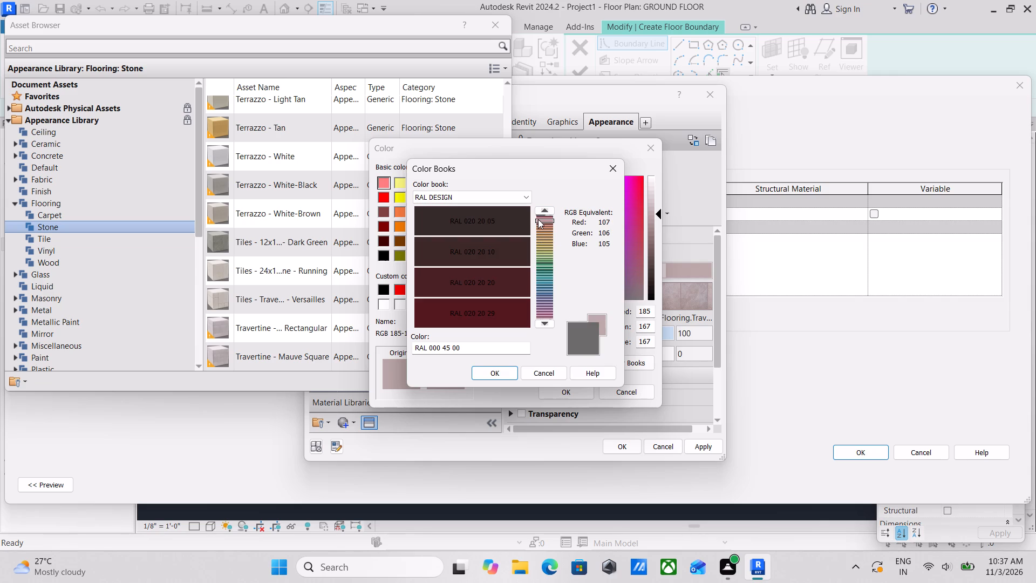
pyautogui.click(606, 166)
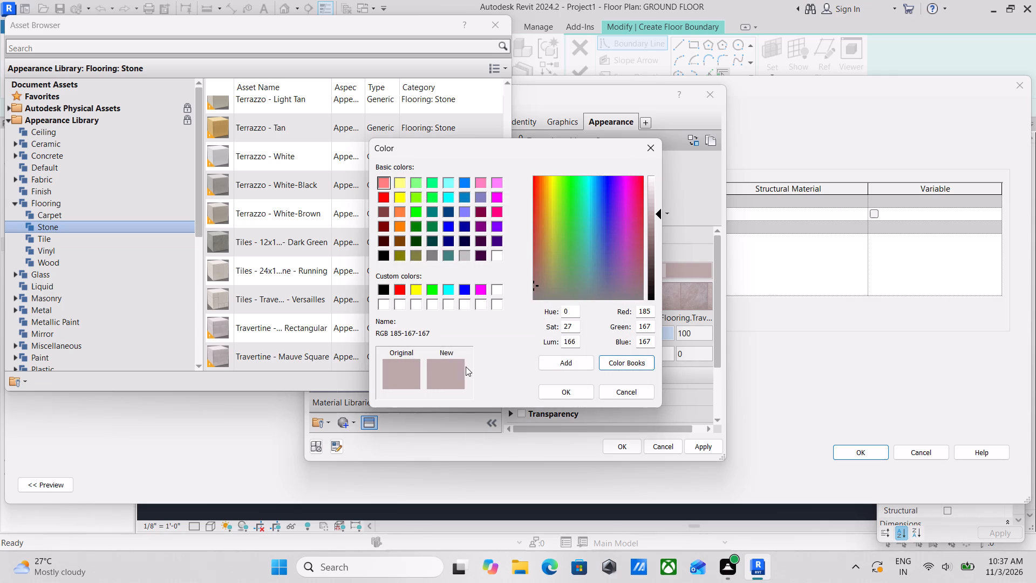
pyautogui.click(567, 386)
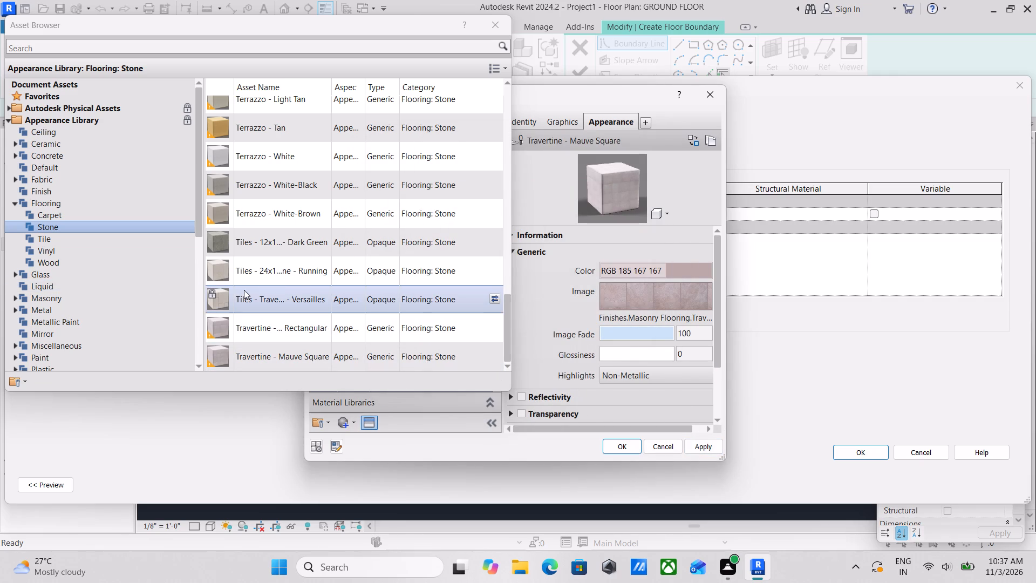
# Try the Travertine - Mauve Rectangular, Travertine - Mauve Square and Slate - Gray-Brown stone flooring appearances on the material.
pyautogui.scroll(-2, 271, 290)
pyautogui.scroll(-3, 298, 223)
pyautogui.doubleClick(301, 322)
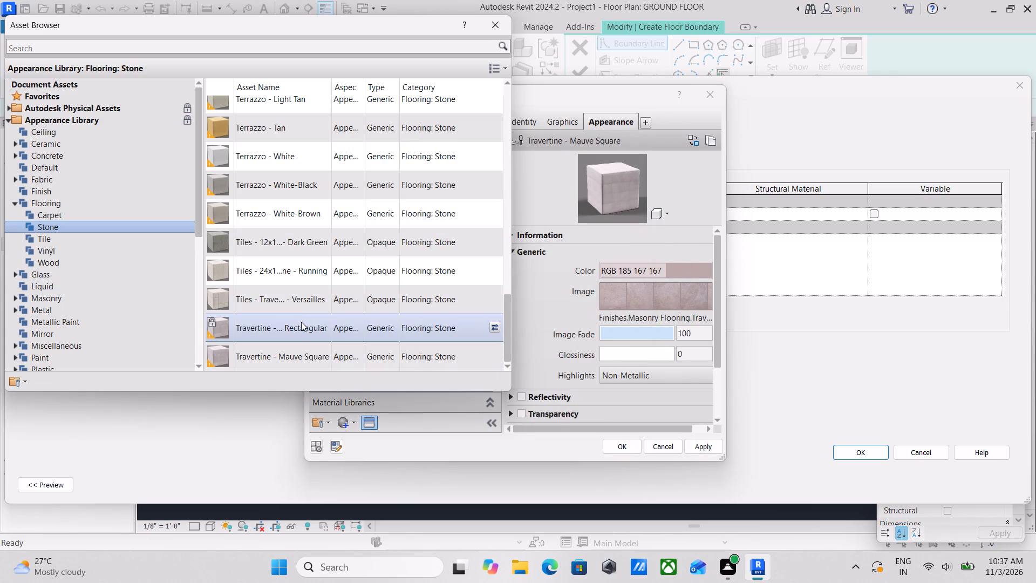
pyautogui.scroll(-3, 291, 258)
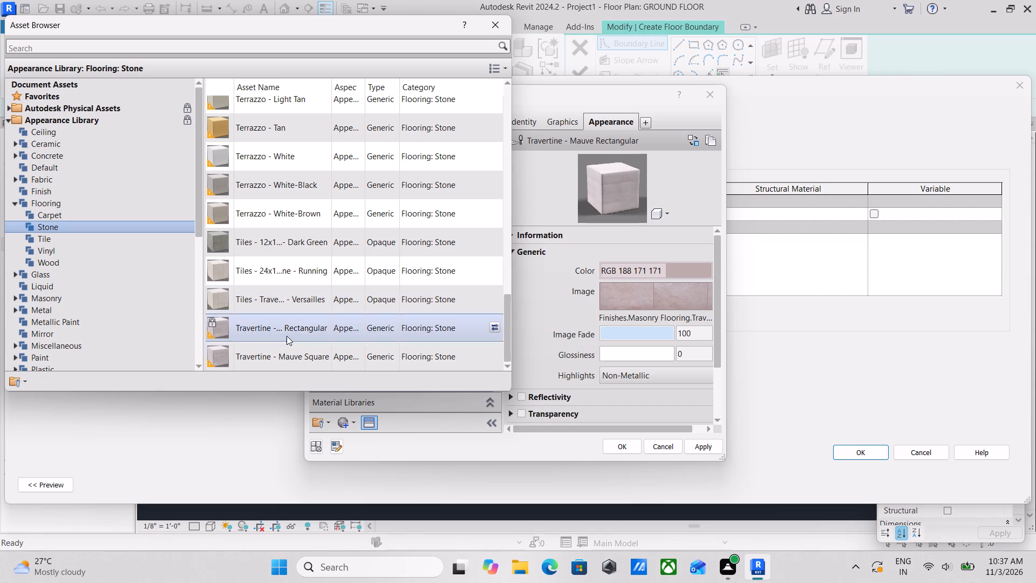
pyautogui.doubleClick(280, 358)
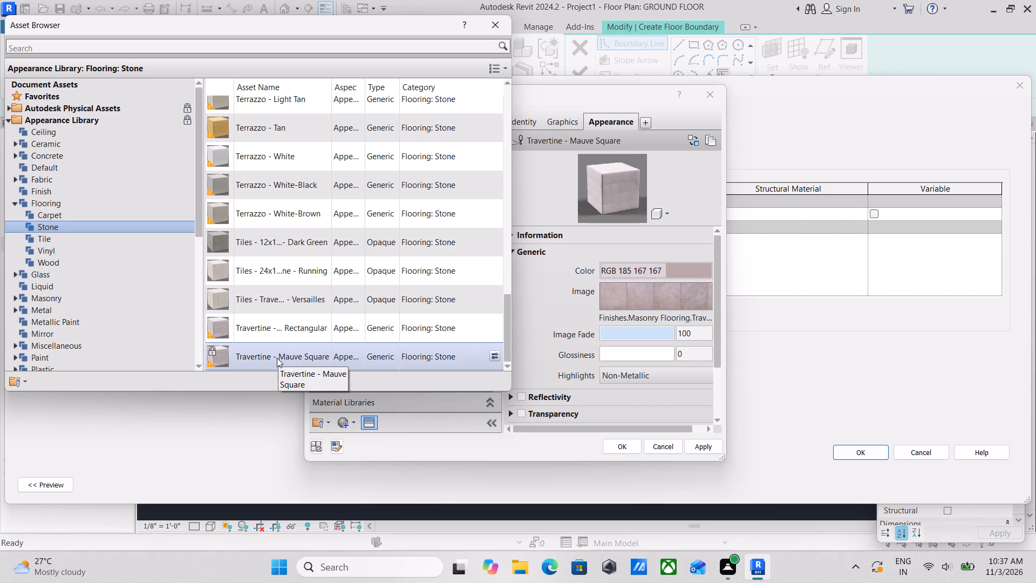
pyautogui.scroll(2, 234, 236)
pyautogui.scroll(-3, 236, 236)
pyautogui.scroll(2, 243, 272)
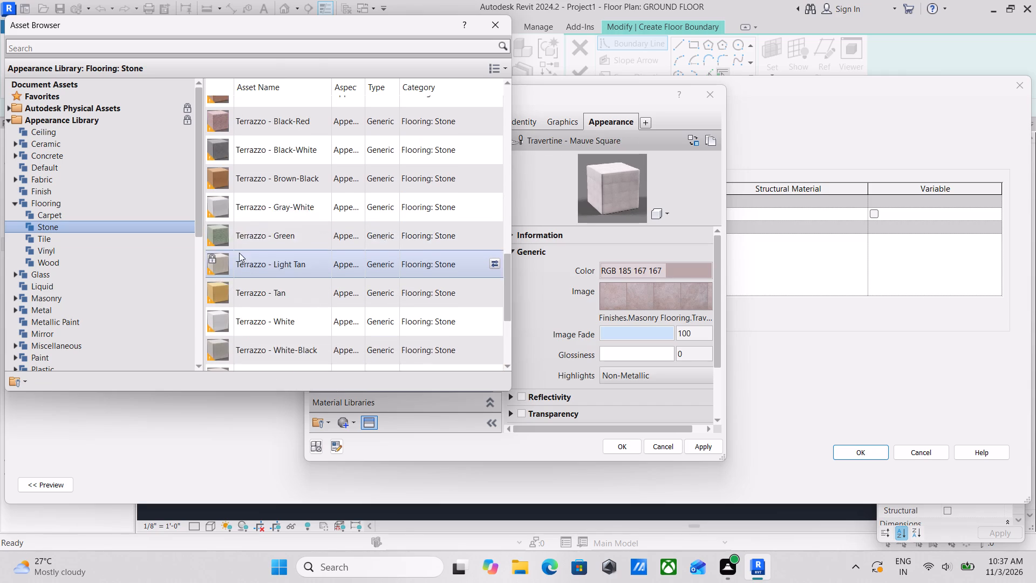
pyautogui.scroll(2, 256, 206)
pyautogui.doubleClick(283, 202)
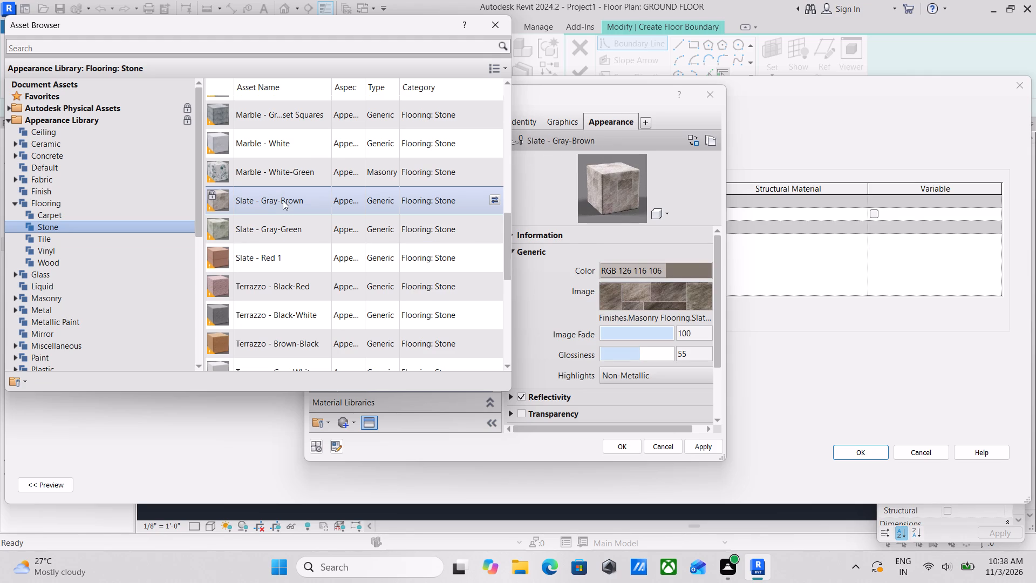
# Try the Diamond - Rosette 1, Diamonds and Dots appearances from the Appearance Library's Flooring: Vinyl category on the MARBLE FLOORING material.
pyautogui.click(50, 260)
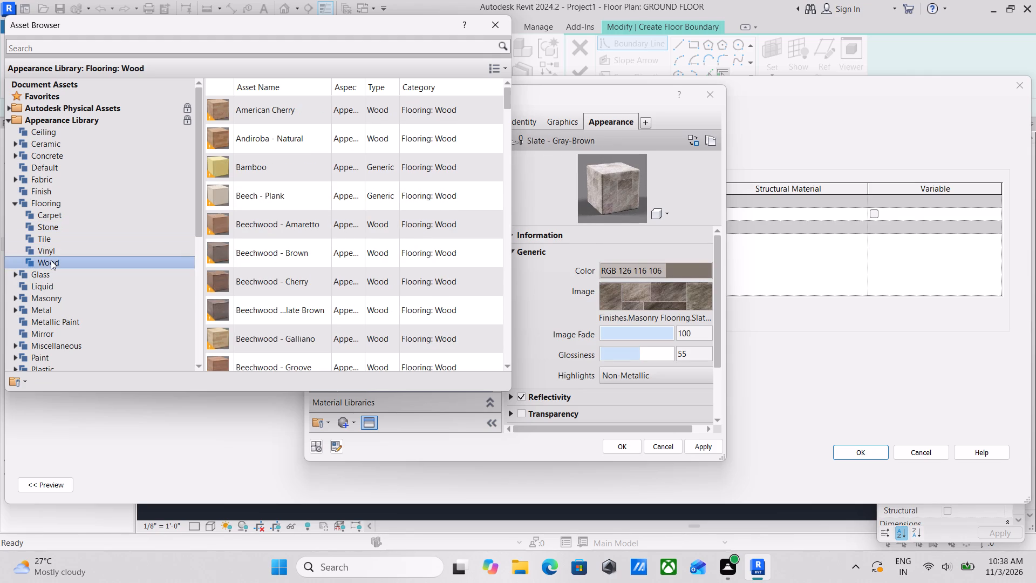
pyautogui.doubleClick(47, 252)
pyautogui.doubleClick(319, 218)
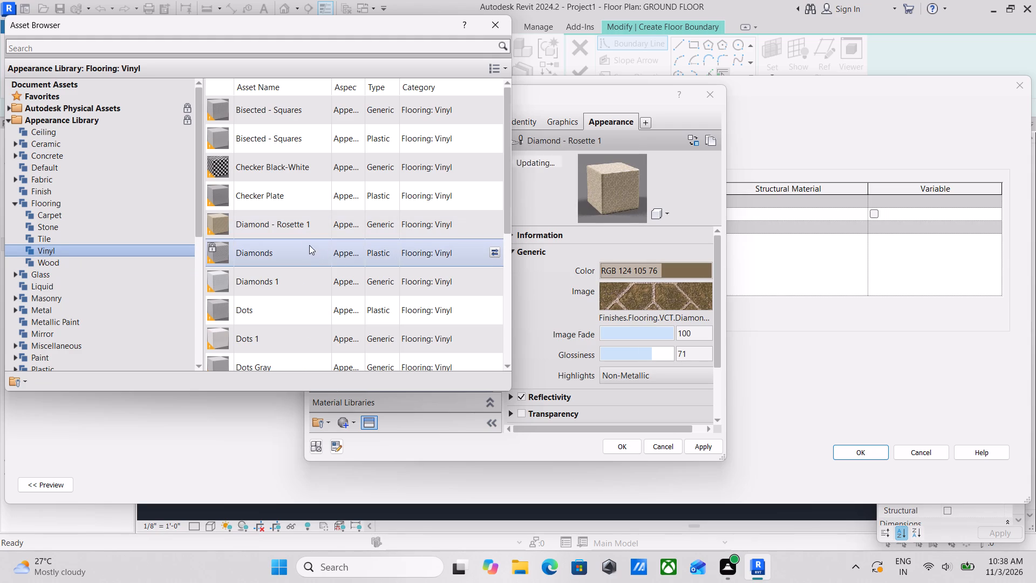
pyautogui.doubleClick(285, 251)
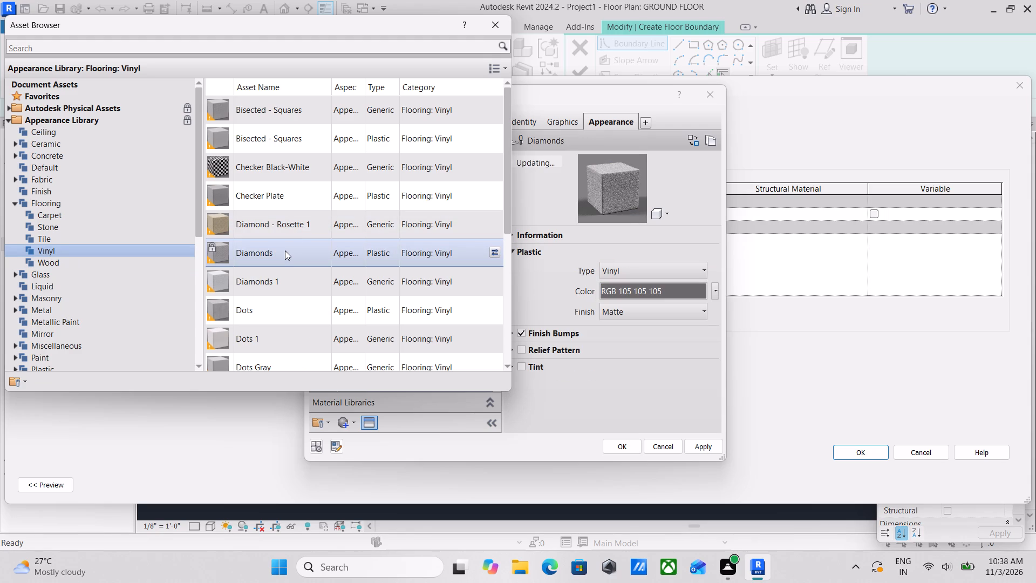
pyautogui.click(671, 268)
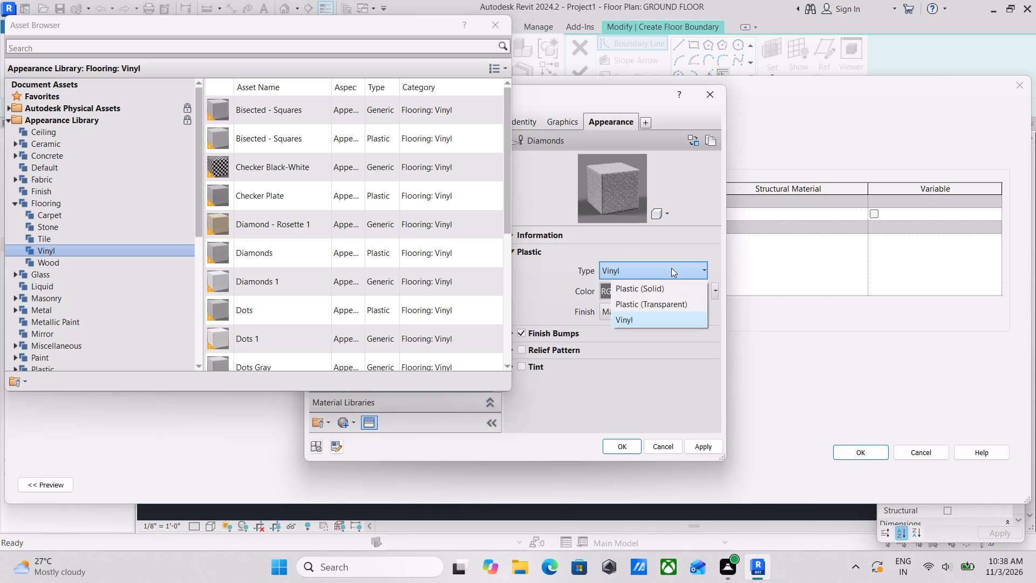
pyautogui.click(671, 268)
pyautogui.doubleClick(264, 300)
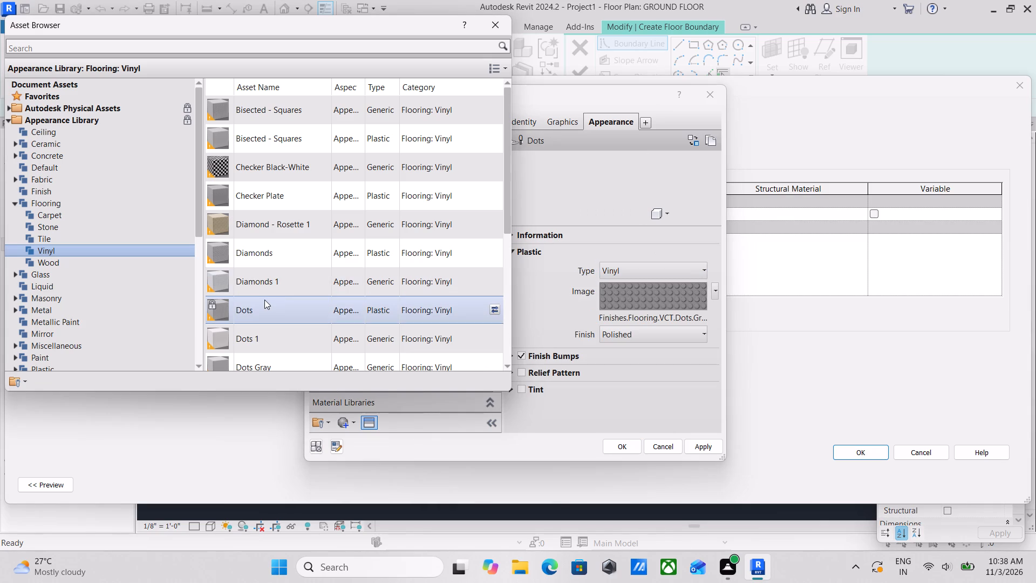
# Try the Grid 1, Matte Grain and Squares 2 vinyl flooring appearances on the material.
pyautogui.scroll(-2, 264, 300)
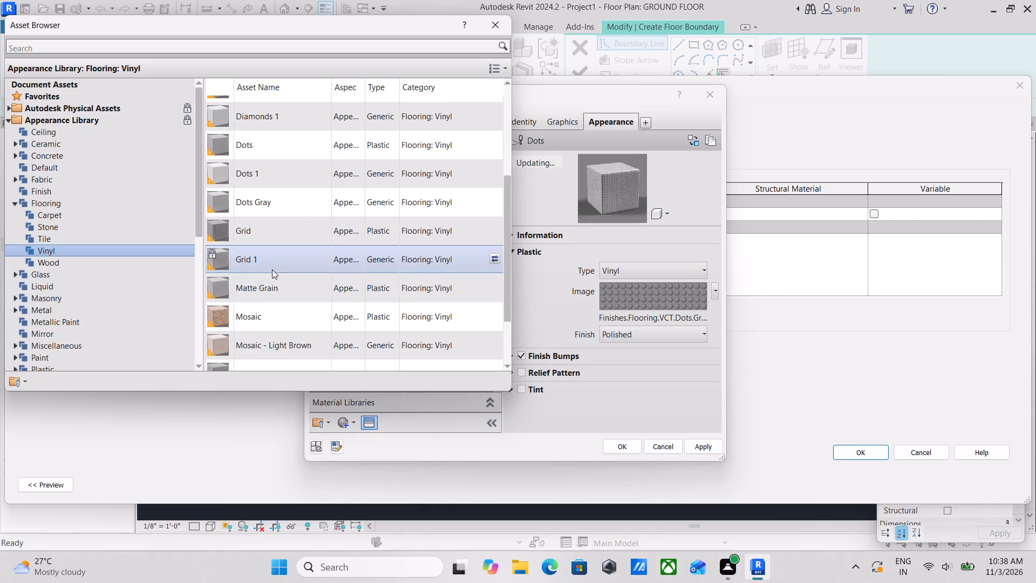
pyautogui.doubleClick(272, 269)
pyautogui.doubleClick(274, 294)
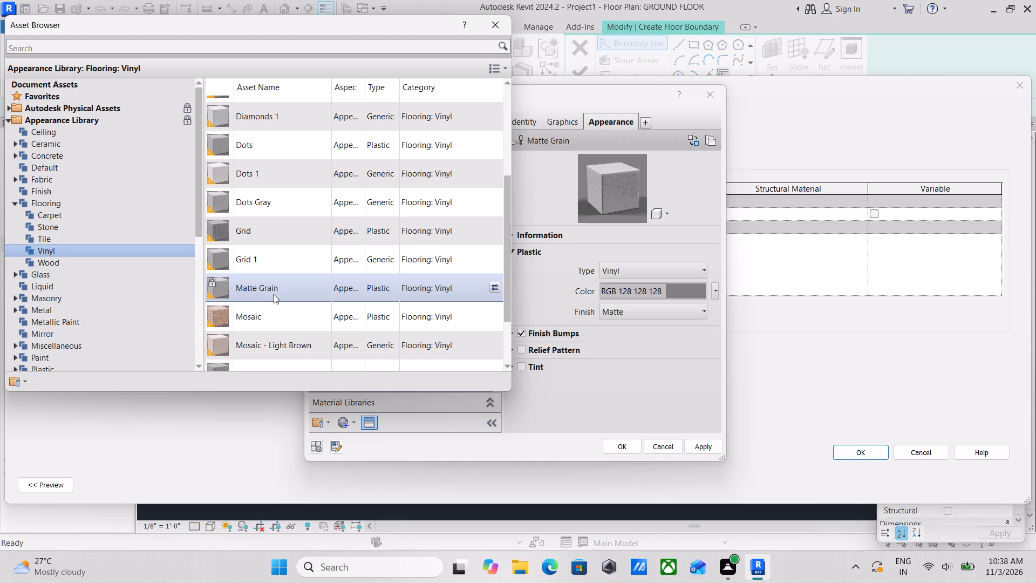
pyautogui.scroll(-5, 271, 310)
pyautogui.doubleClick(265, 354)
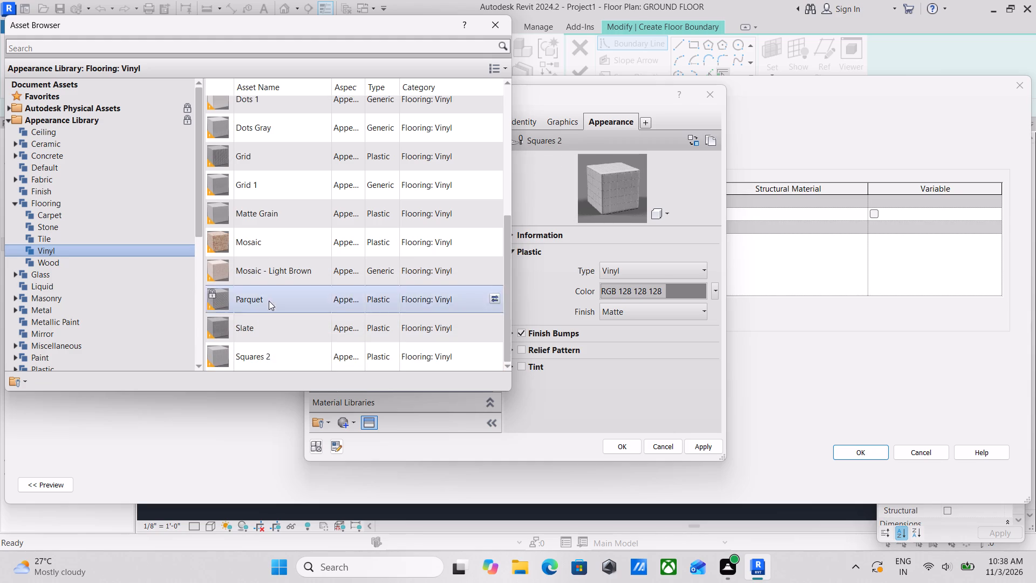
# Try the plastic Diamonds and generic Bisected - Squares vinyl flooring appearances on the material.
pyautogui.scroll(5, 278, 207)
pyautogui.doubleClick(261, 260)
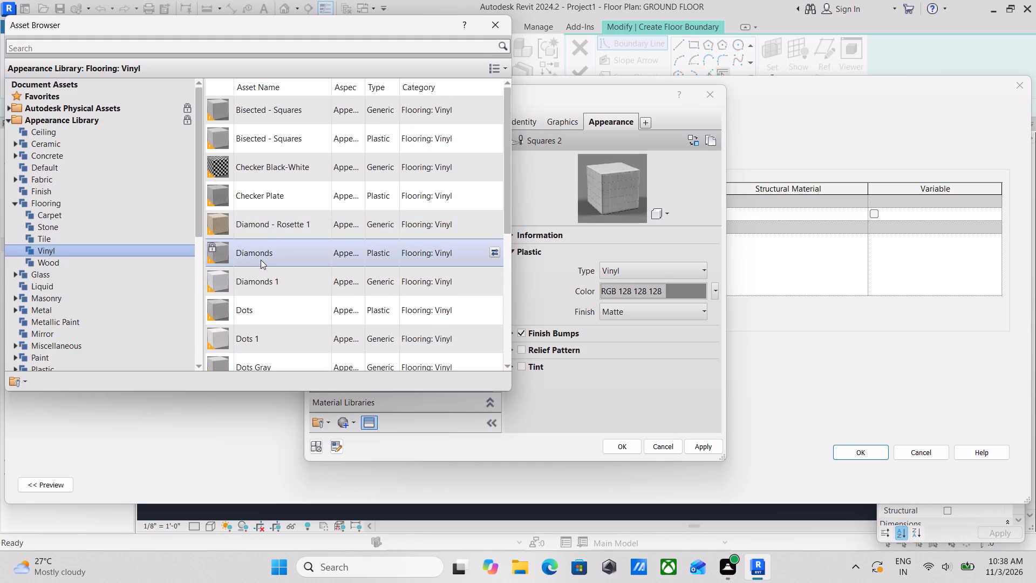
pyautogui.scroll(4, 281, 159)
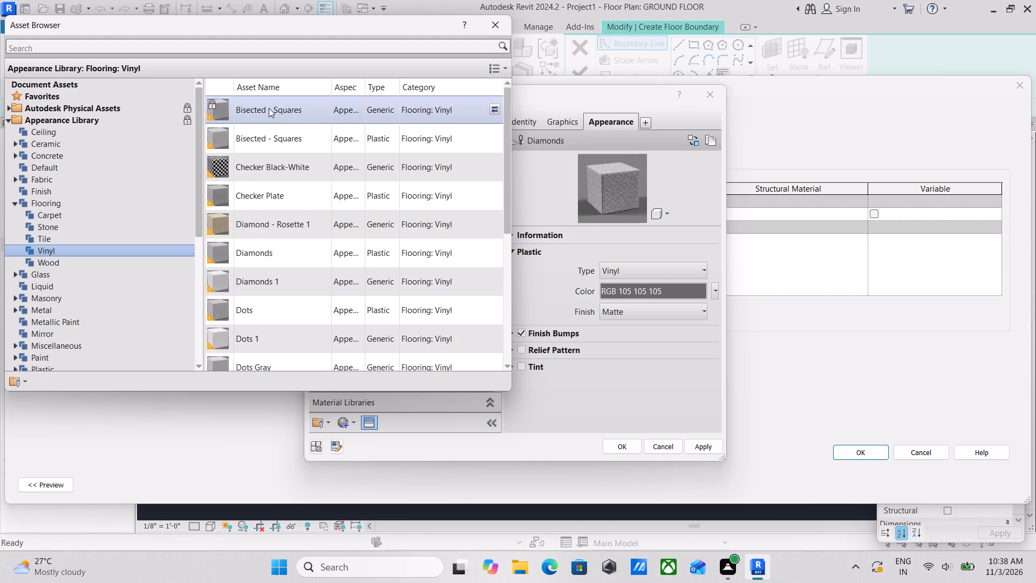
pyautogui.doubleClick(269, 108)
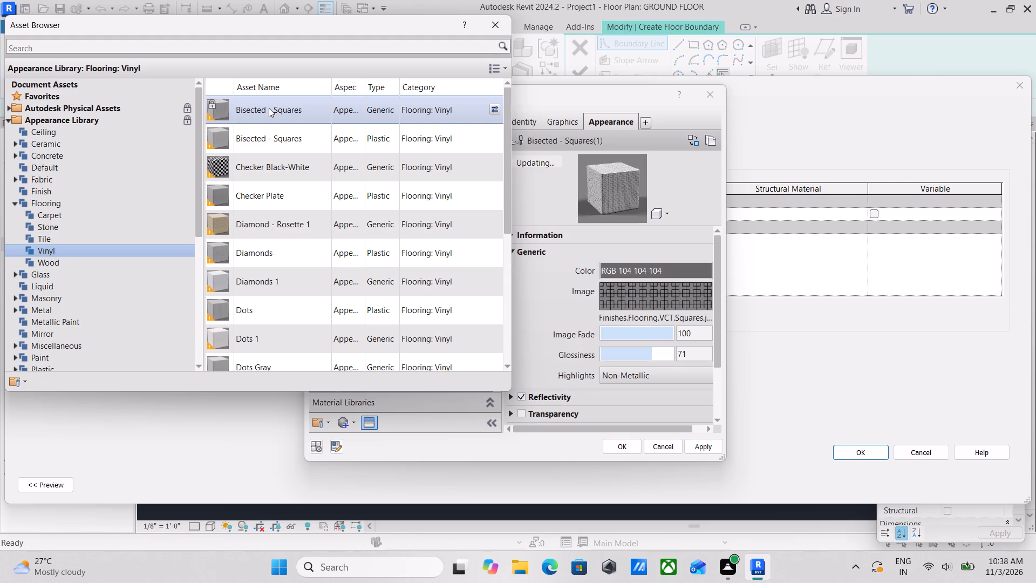
# Replace the material's appearance with Marble - White from Flooring: Stone, after trying Marble - Green Offset Squares and Marble - White-Green.
pyautogui.doubleClick(59, 227)
pyautogui.scroll(-3, 306, 269)
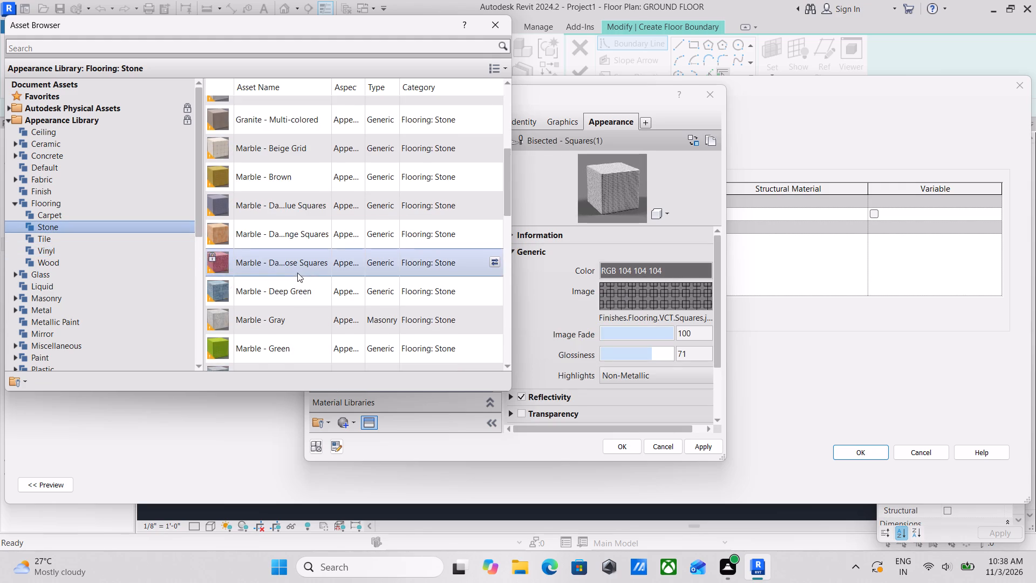
pyautogui.scroll(-1, 282, 286)
pyautogui.doubleClick(281, 286)
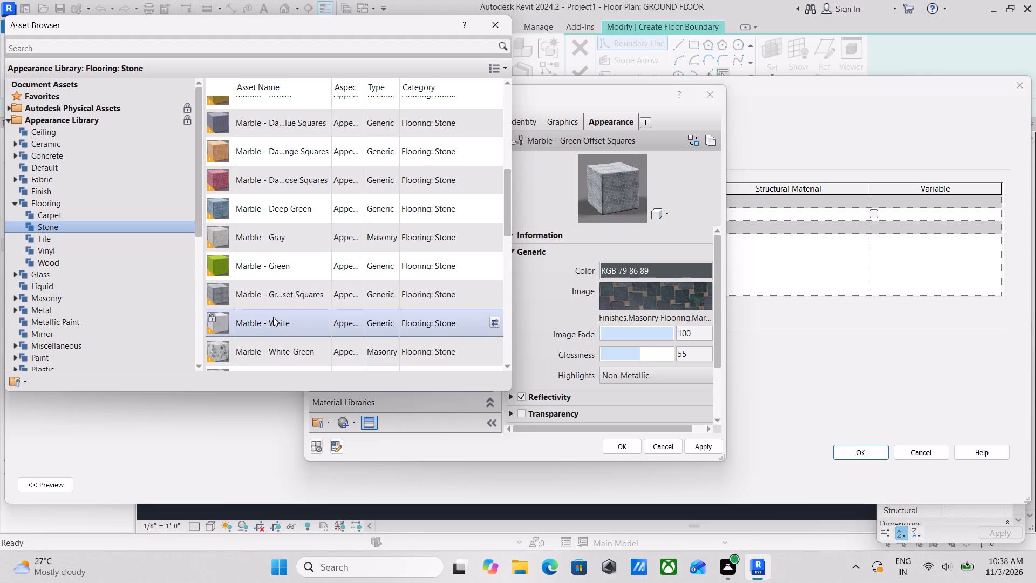
pyautogui.doubleClick(270, 348)
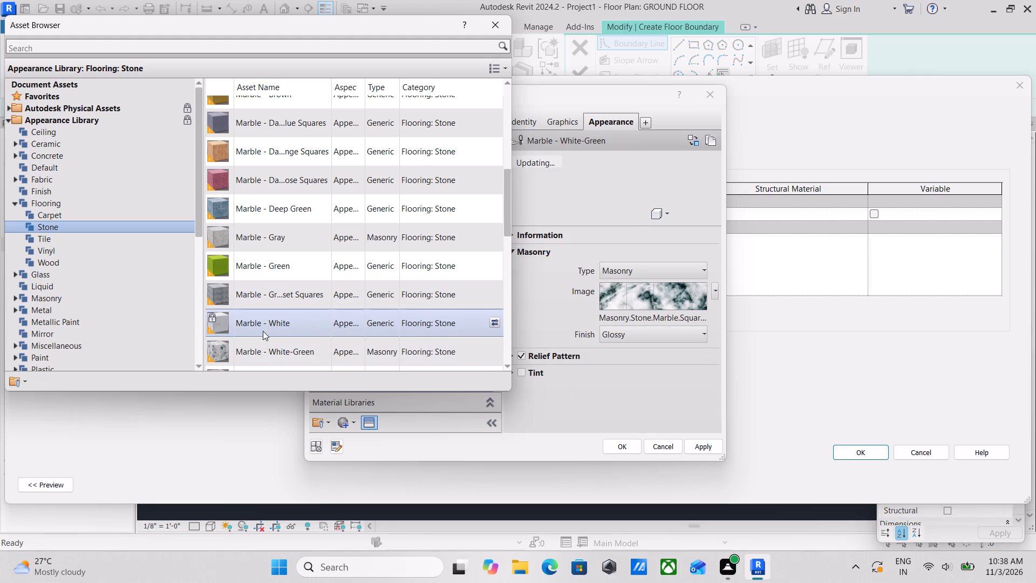
pyautogui.tripleClick(262, 328)
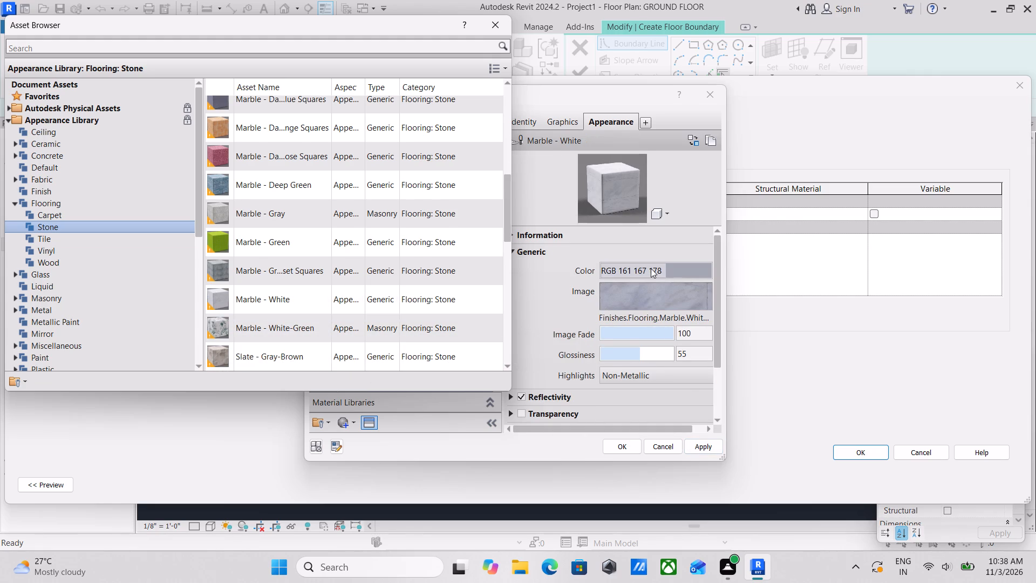
# Open the Marble - White appearance's color for editing and select its red value.
pyautogui.click(651, 269)
pyautogui.moveTo(654, 312); pyautogui.dragTo(651, 311)
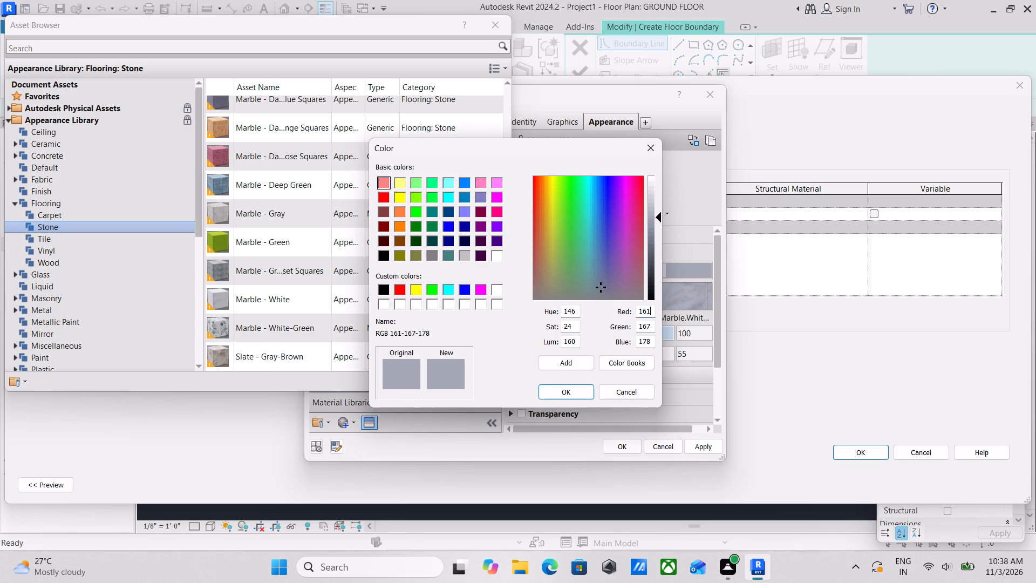
pyautogui.moveTo(651, 311); pyautogui.dragTo(619, 312)
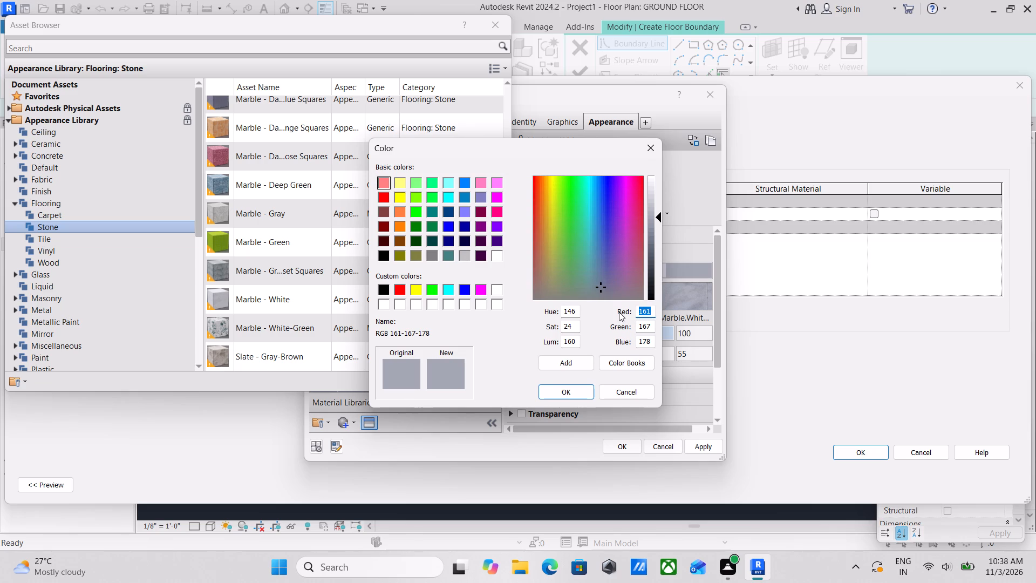
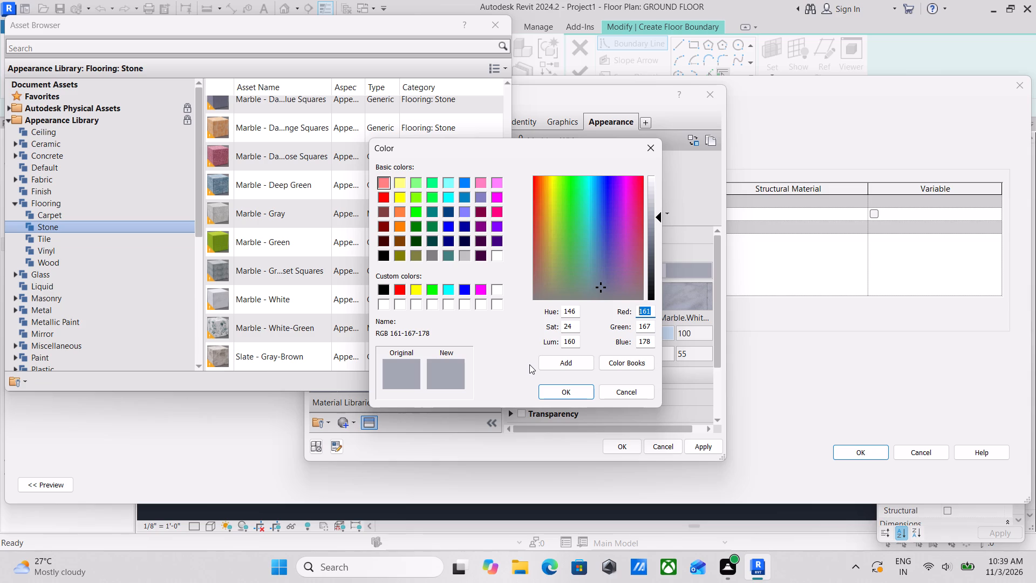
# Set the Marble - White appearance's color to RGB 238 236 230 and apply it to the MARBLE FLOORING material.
pyautogui.write('23')
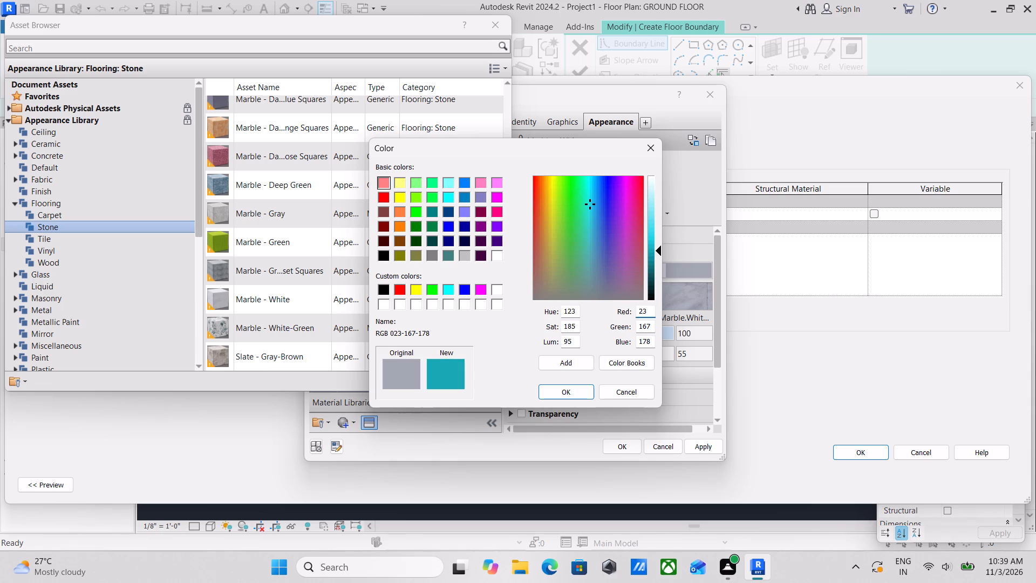
pyautogui.press('8')
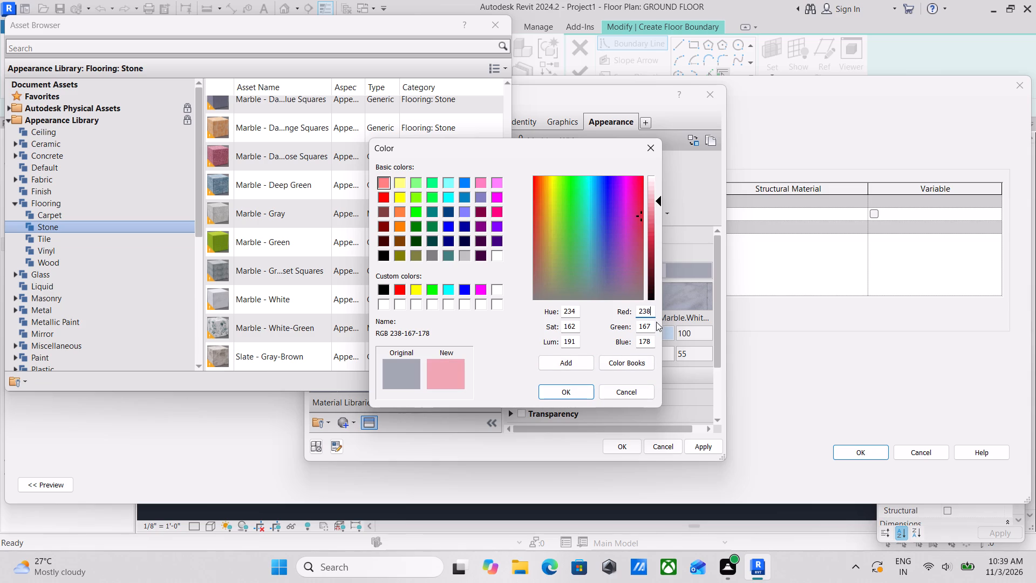
pyautogui.moveTo(656, 322); pyautogui.dragTo(622, 321)
pyautogui.moveTo(651, 329); pyautogui.dragTo(611, 327)
pyautogui.write('236')
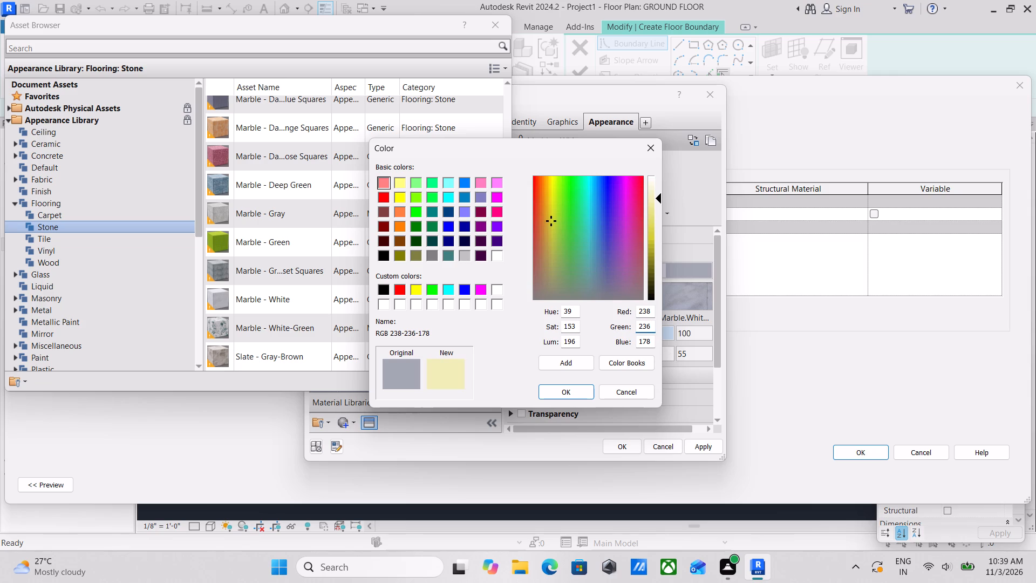
pyautogui.moveTo(651, 343); pyautogui.dragTo(615, 342)
pyautogui.write('230')
pyautogui.click(574, 389)
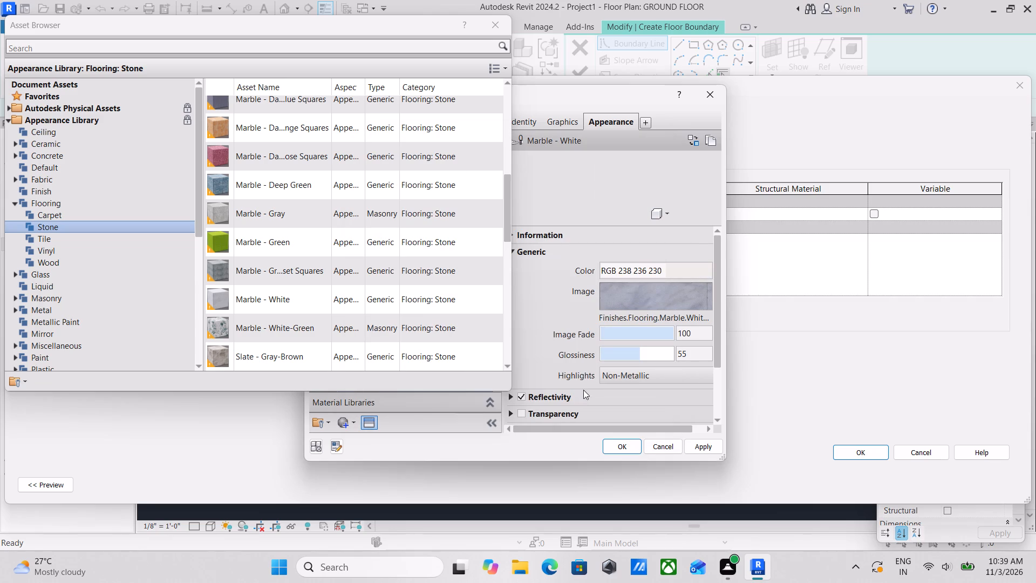
pyautogui.click(698, 446)
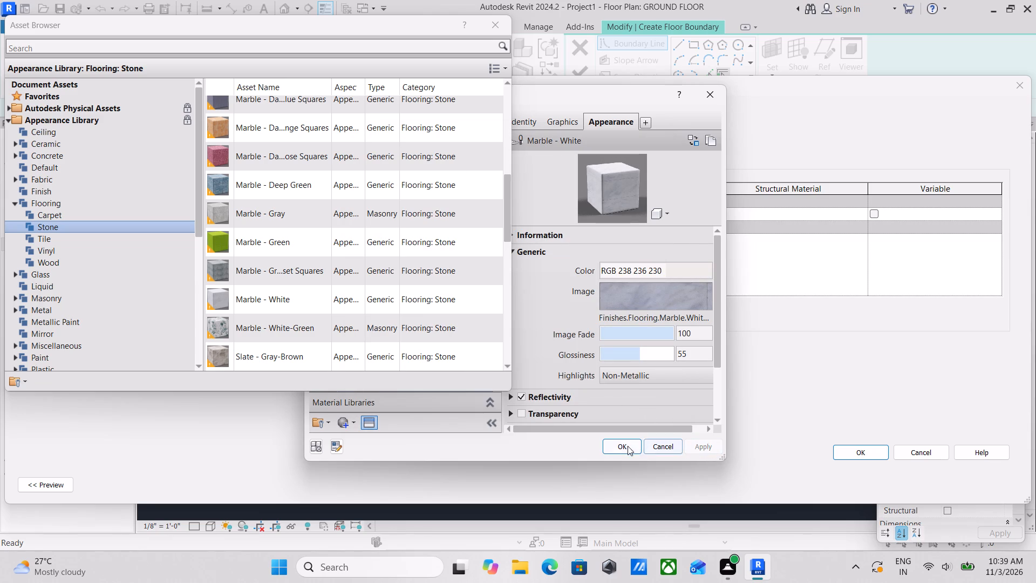
pyautogui.click(614, 443)
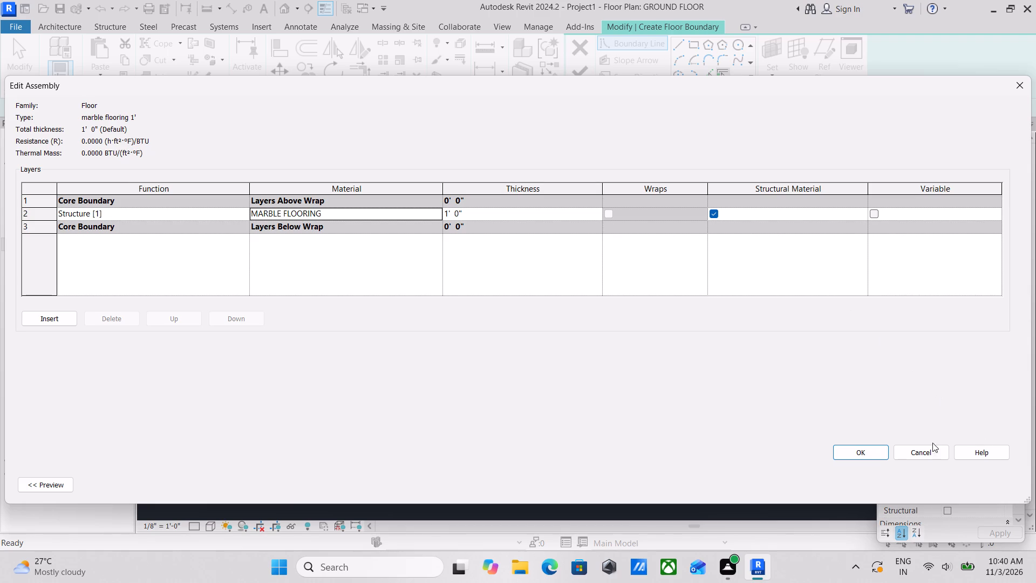
# Accept the layer structure and type properties of the marble flooring 1' floor type.
pyautogui.click(869, 452)
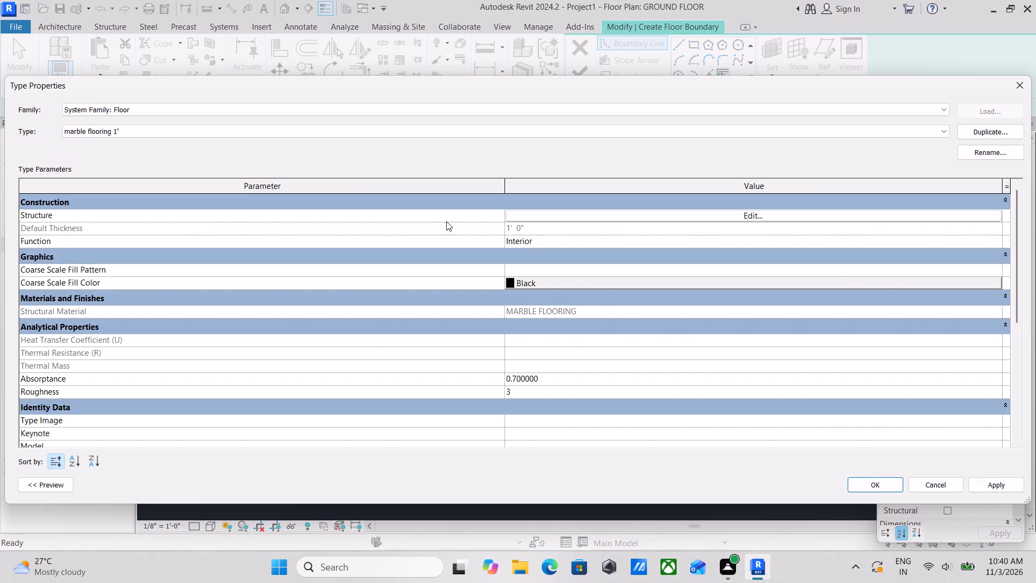
pyautogui.click(994, 484)
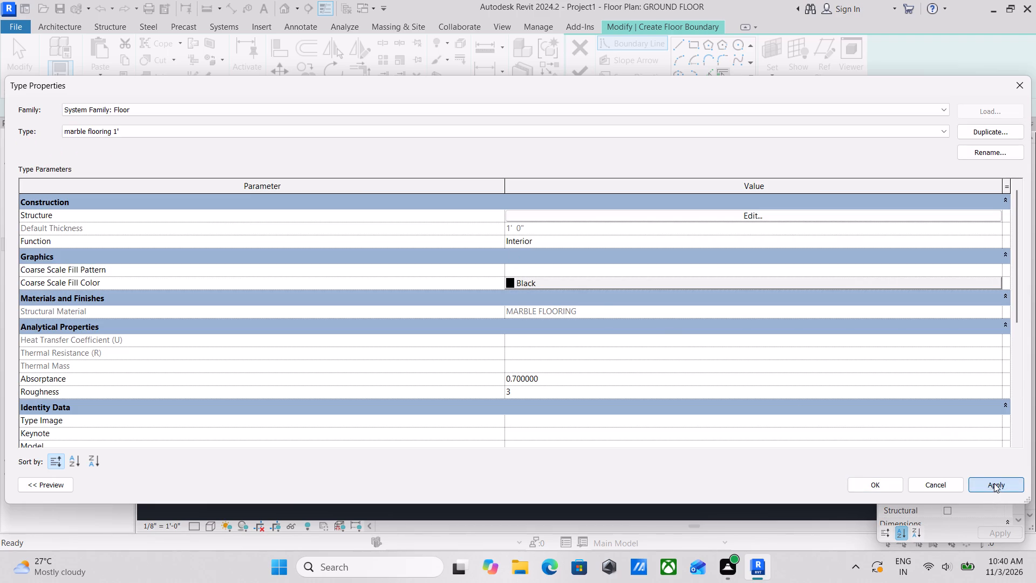
pyautogui.click(877, 482)
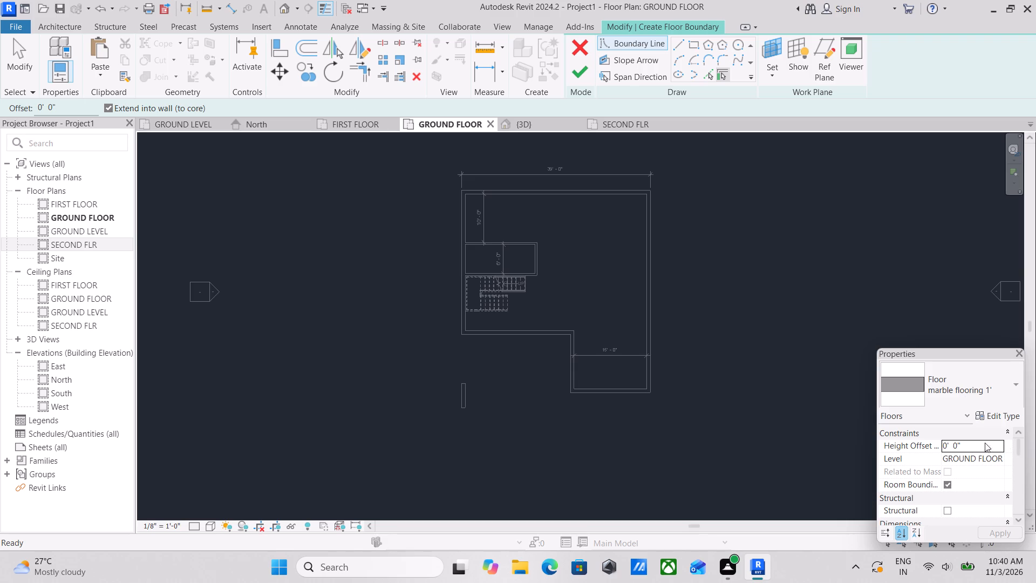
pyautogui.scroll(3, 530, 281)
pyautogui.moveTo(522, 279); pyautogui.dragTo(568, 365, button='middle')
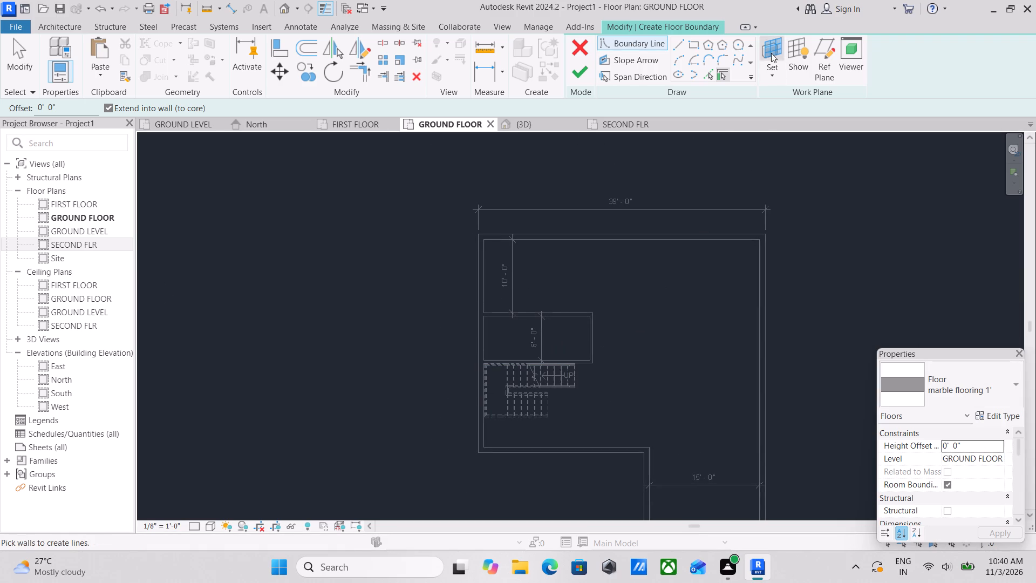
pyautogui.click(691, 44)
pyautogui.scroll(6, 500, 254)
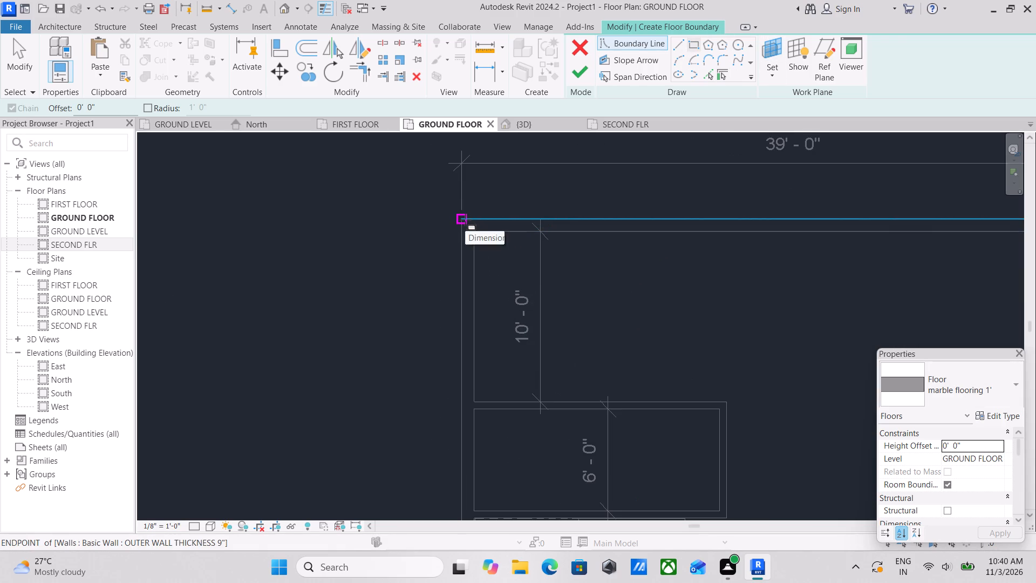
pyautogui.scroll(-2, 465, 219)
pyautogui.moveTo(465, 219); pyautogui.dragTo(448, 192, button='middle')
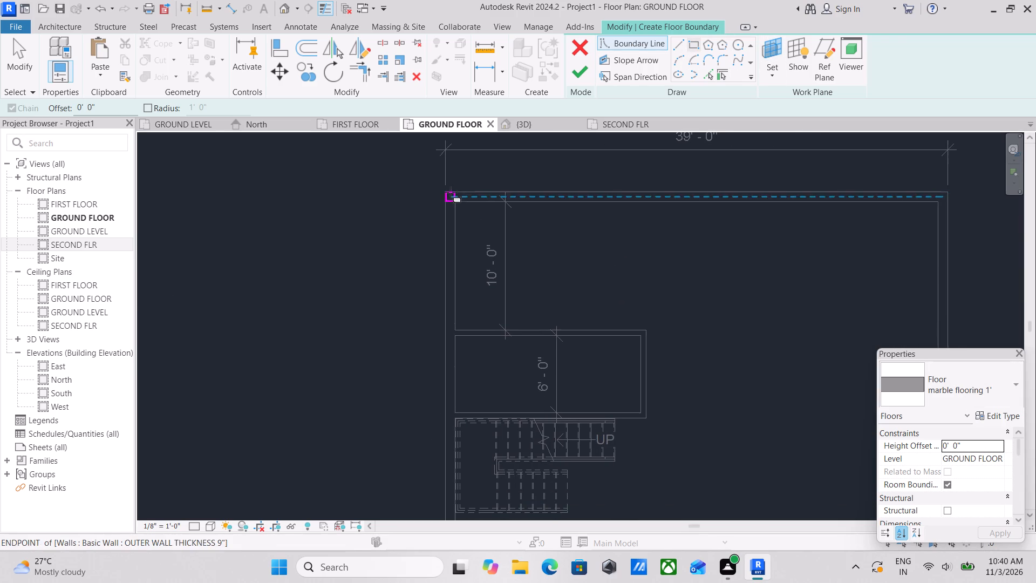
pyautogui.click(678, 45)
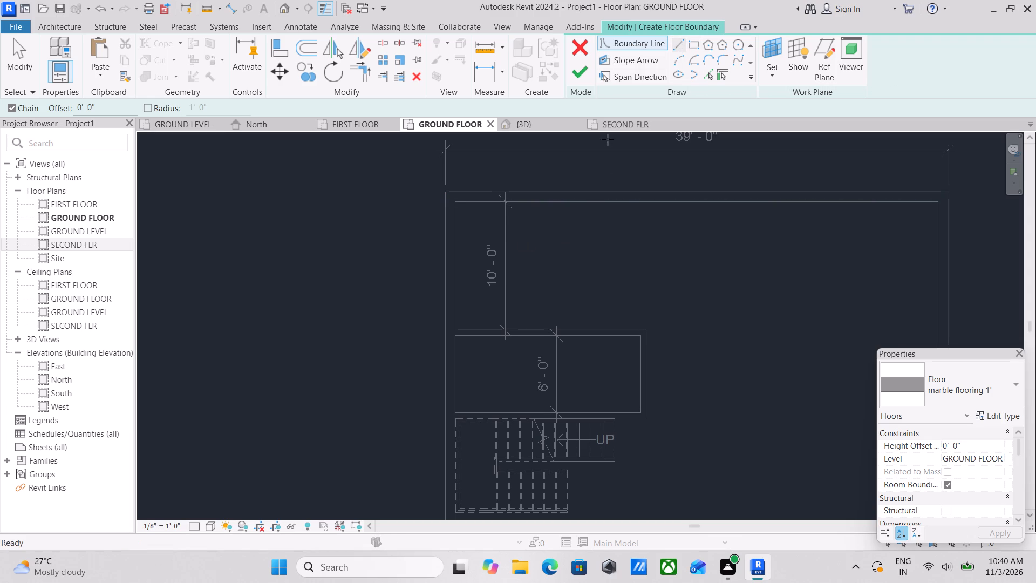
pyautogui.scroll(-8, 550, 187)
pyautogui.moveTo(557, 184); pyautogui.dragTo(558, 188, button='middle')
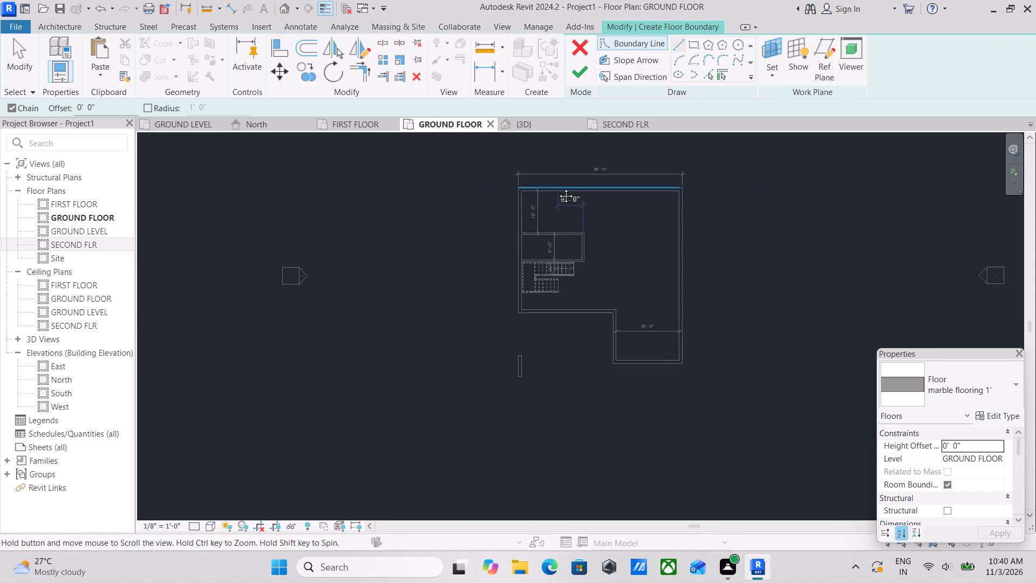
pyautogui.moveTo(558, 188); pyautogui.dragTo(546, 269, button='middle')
# Create floor boundary lines by picking the outer faces of the north, east and west exterior walls.
pyautogui.click(711, 78)
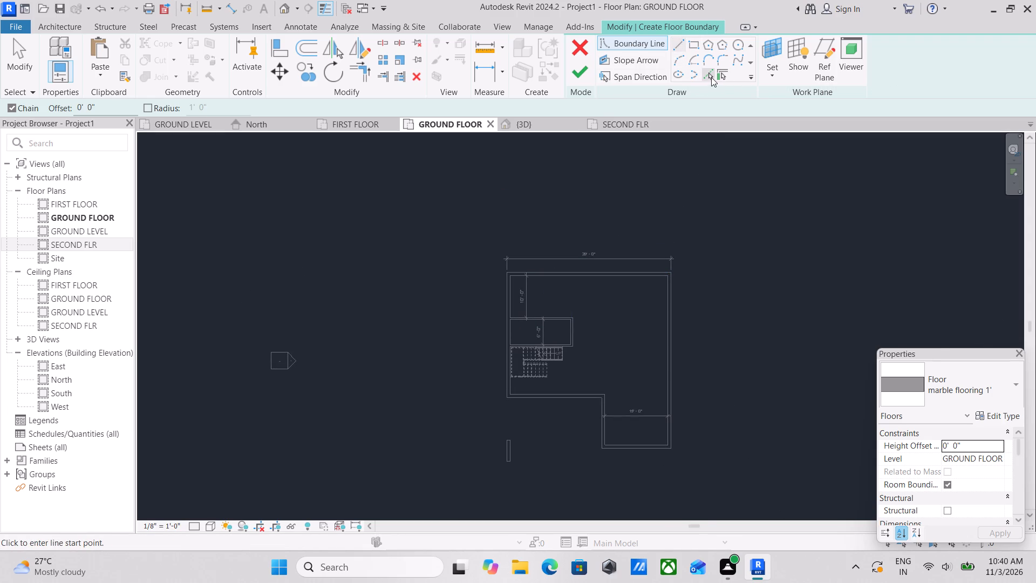
pyautogui.scroll(9, 626, 223)
pyautogui.click(516, 267)
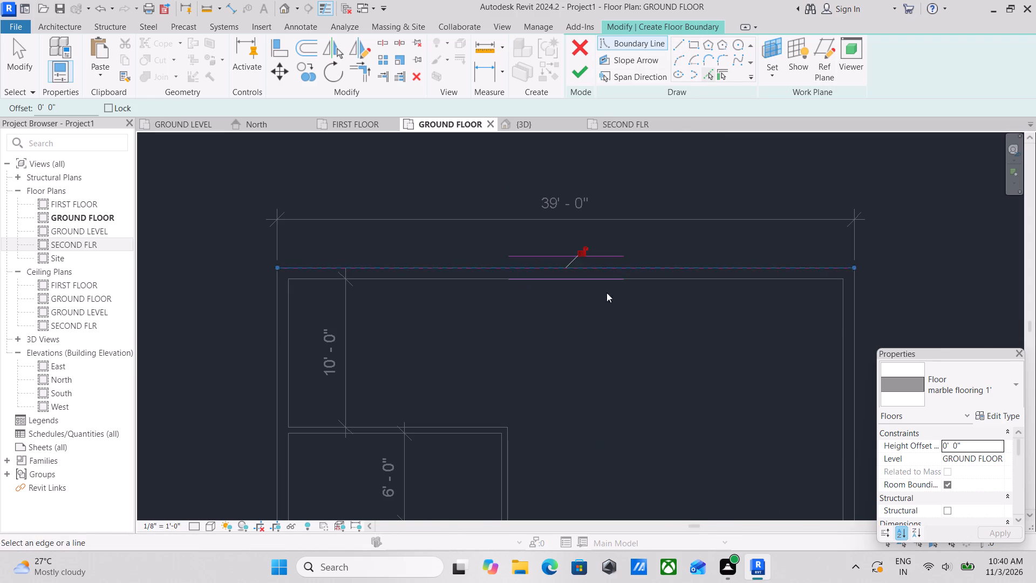
pyautogui.scroll(-1, 637, 293)
pyautogui.moveTo(625, 287); pyautogui.dragTo(549, 241, button='middle')
pyautogui.scroll(1, 550, 239)
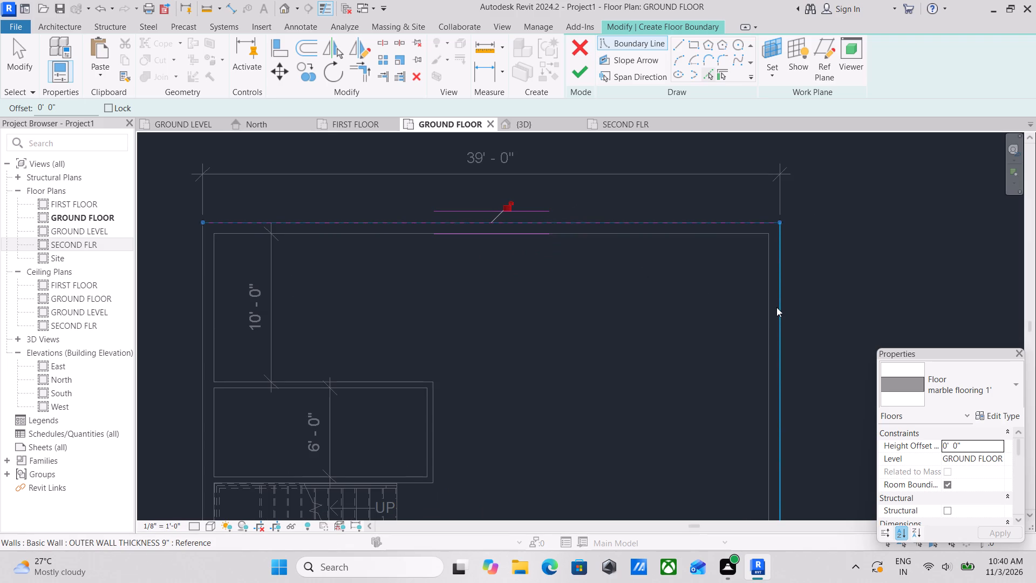
pyautogui.click(776, 307)
pyautogui.scroll(-3, 613, 302)
pyautogui.moveTo(587, 294); pyautogui.dragTo(688, 198, button='middle')
pyautogui.scroll(3, 446, 238)
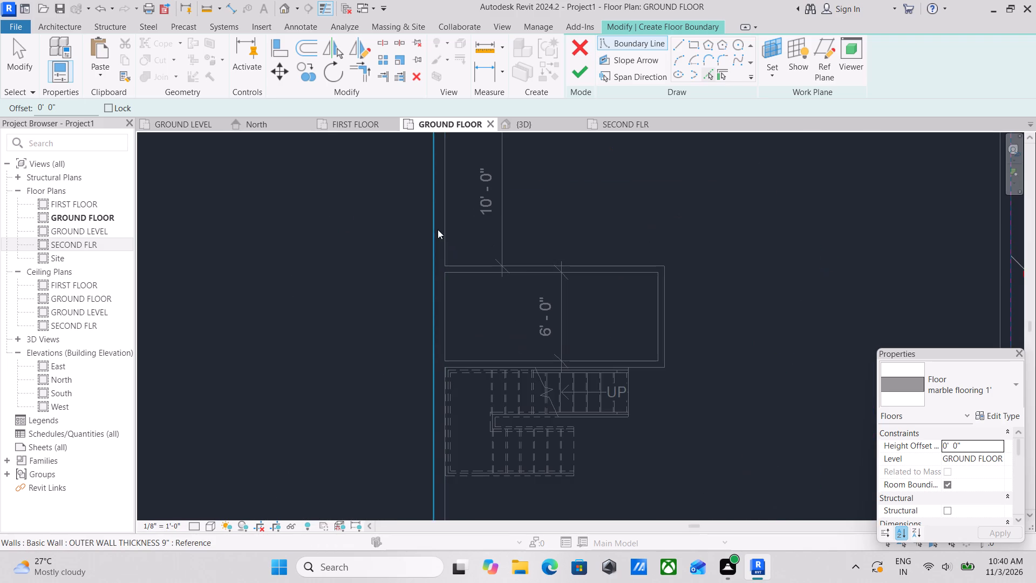
pyautogui.click(438, 229)
# Complete the floor boundary by picking the outer faces of the three stepped south-side walls, and finish the floor sketch.
pyautogui.scroll(-1, 711, 255)
pyautogui.moveTo(703, 248); pyautogui.dragTo(668, 164, button='middle')
pyautogui.scroll(-1, 676, 194)
pyautogui.moveTo(671, 196); pyautogui.dragTo(660, 141, button='middle')
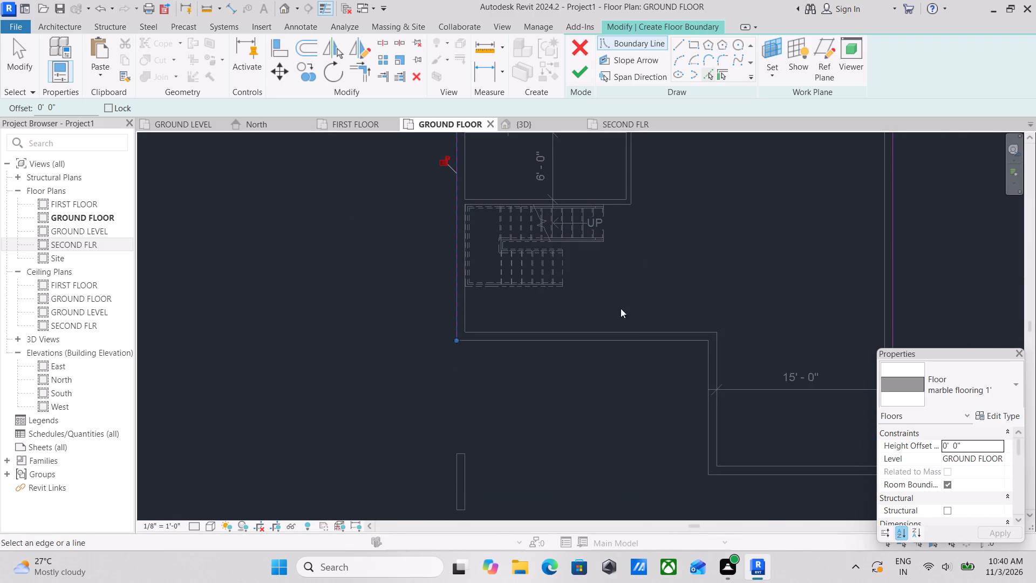
pyautogui.click(605, 338)
pyautogui.moveTo(673, 322); pyautogui.dragTo(604, 263, button='middle')
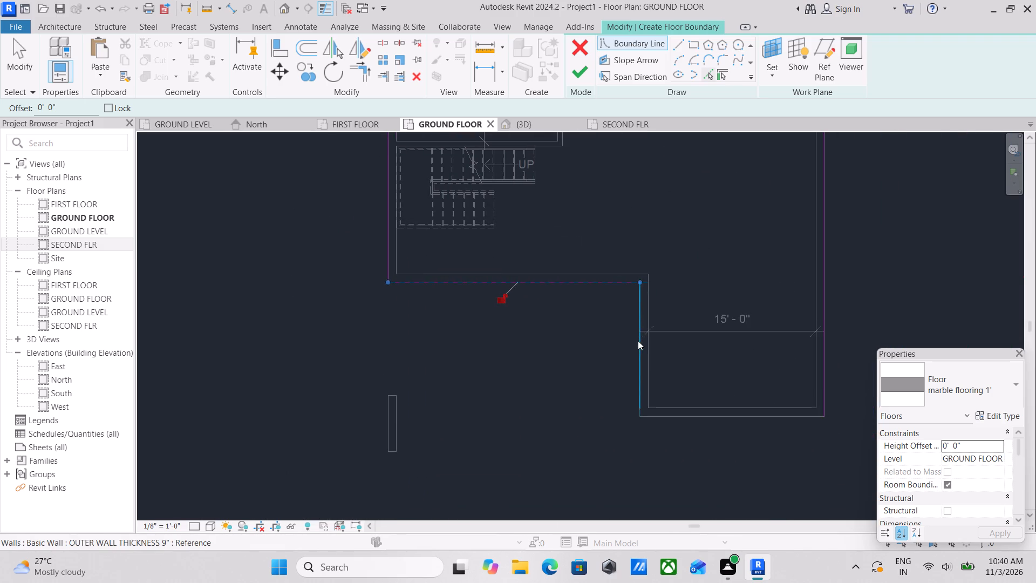
pyautogui.click(638, 341)
pyautogui.click(663, 416)
pyautogui.scroll(-3, 762, 328)
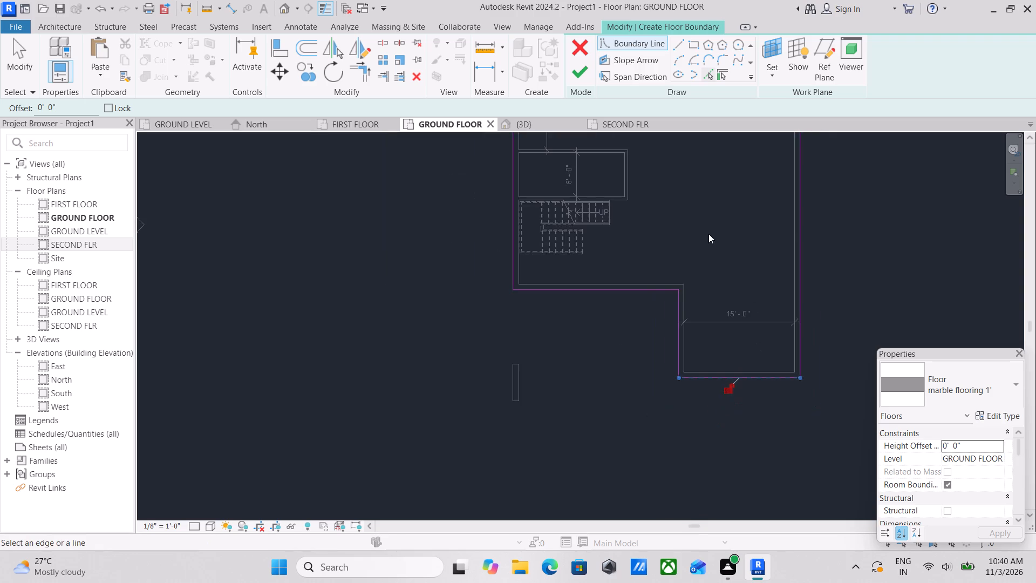
pyautogui.moveTo(708, 234); pyautogui.dragTo(712, 327, button='middle')
pyautogui.click(586, 73)
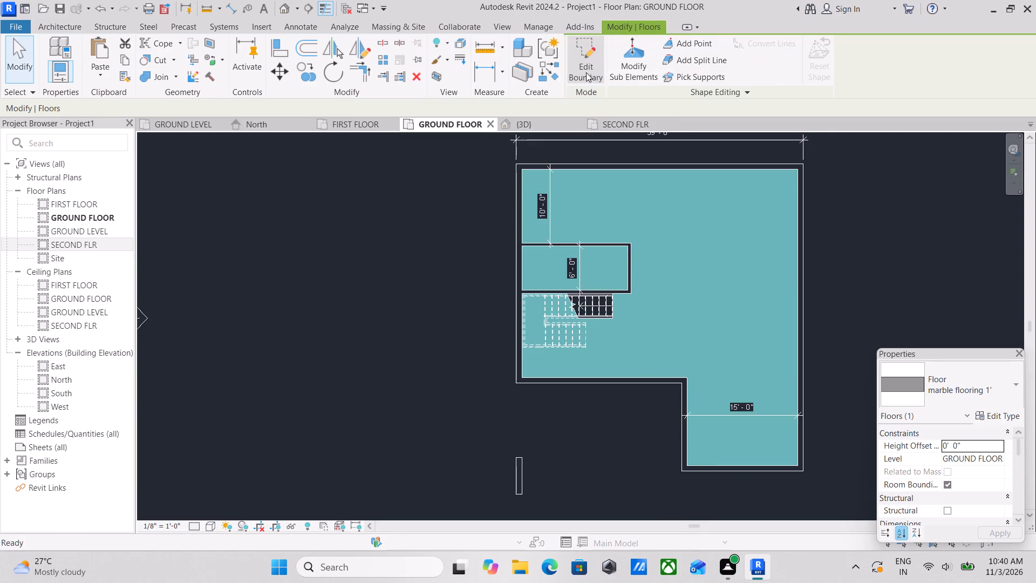
# Deselect the new floor and examine the ground-floor slab at the base of the building in the 3D view.
pyautogui.scroll(-3, 591, 224)
pyautogui.scroll(-3, 647, 247)
pyautogui.moveTo(647, 246); pyautogui.dragTo(653, 319, button='middle')
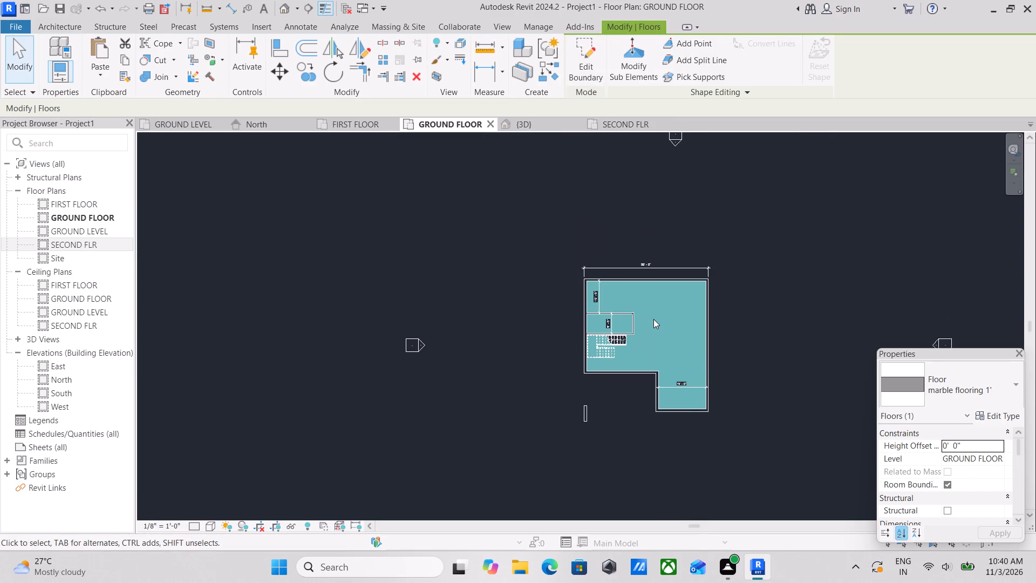
pyautogui.scroll(3, 653, 319)
pyautogui.press('Escape')
pyautogui.moveTo(659, 295); pyautogui.dragTo(642, 246, button='middle')
pyautogui.scroll(2, 650, 382)
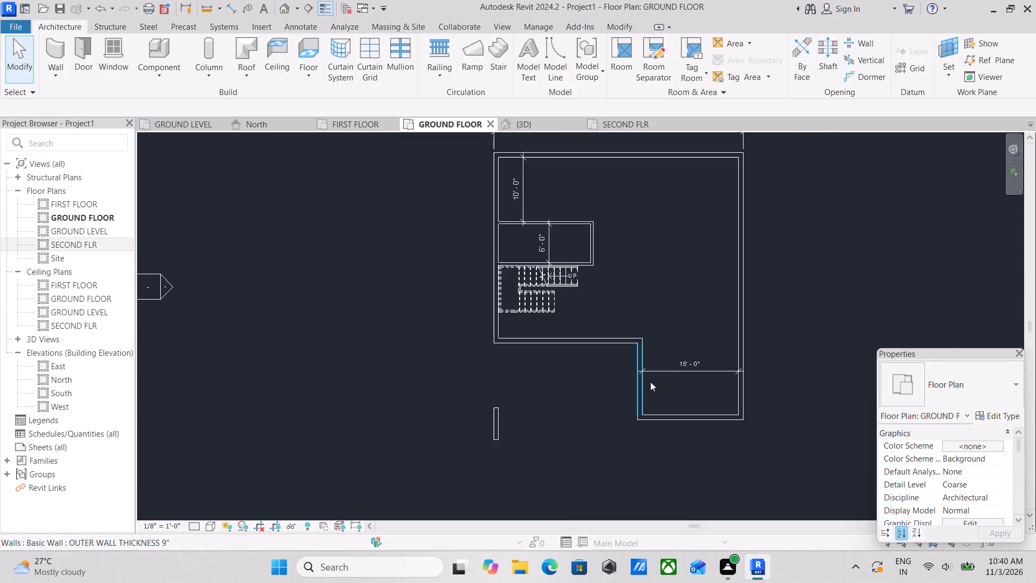
pyautogui.scroll(-1, 612, 316)
pyautogui.scroll(-2, 621, 271)
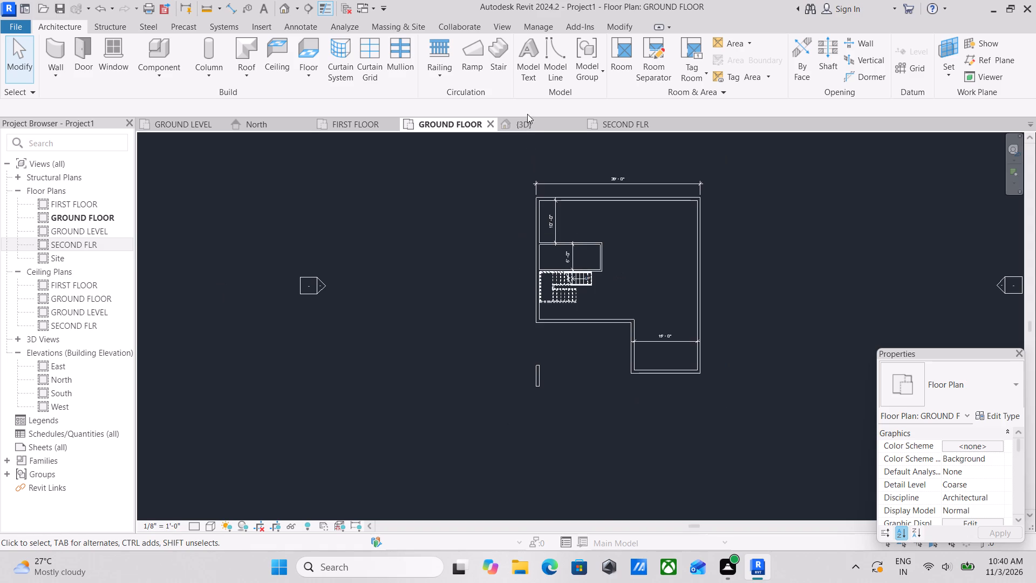
pyautogui.click(527, 114)
pyautogui.click(530, 125)
pyautogui.scroll(-4, 617, 281)
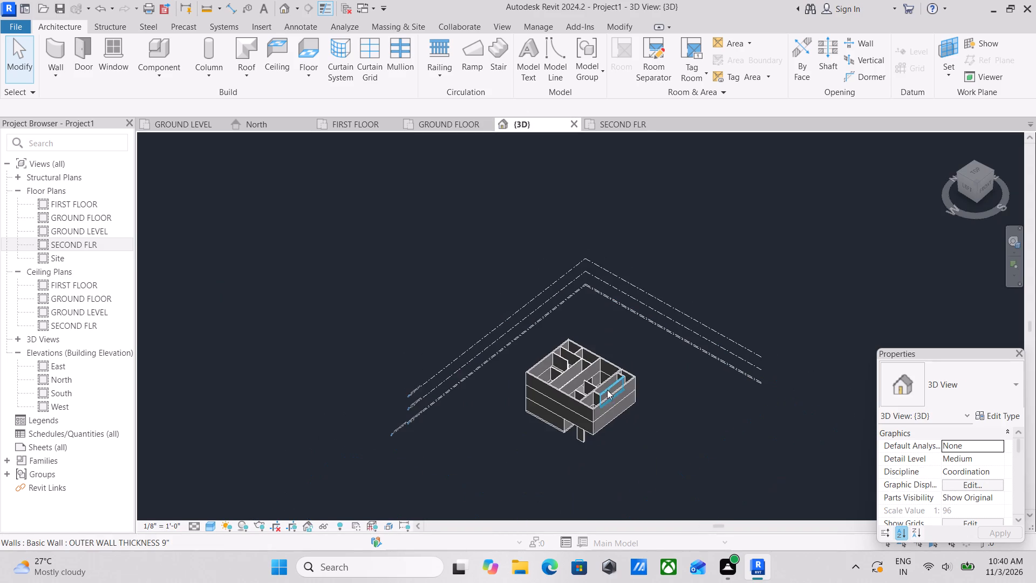
pyautogui.keyDown('shift'); pyautogui.moveTo(606, 388); pyautogui.dragTo(646, 223, button='middle'); pyautogui.keyUp('shift')
pyautogui.moveTo(586, 376); pyautogui.dragTo(614, 364, button='middle')
pyautogui.keyDown('shift'); pyautogui.moveTo(604, 389); pyautogui.dragTo(631, 408, button='middle'); pyautogui.keyUp('shift')
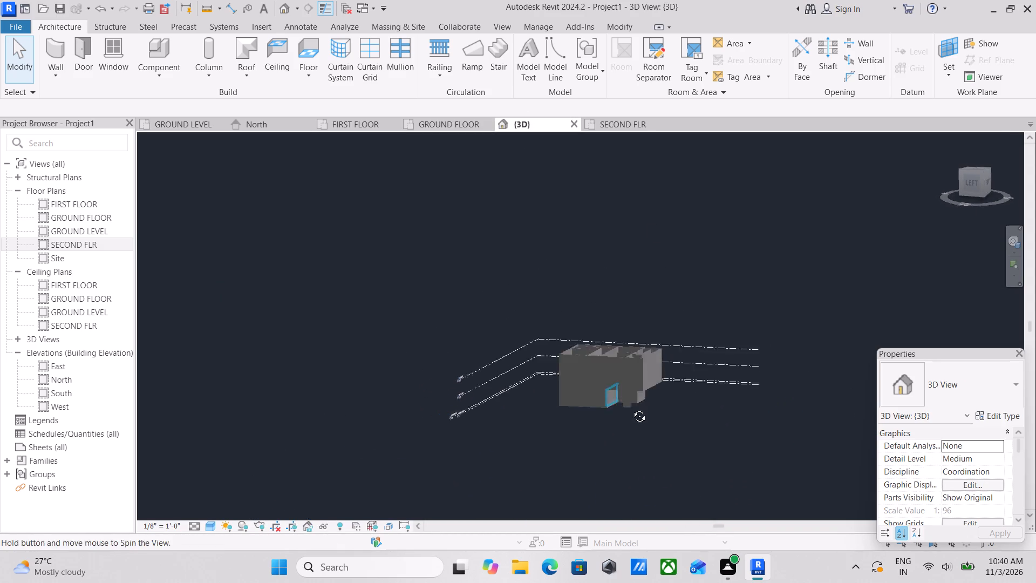
pyautogui.keyDown('shift'); pyautogui.moveTo(631, 408); pyautogui.dragTo(667, 426, button='middle'); pyautogui.keyUp('shift')
pyautogui.scroll(13, 628, 422)
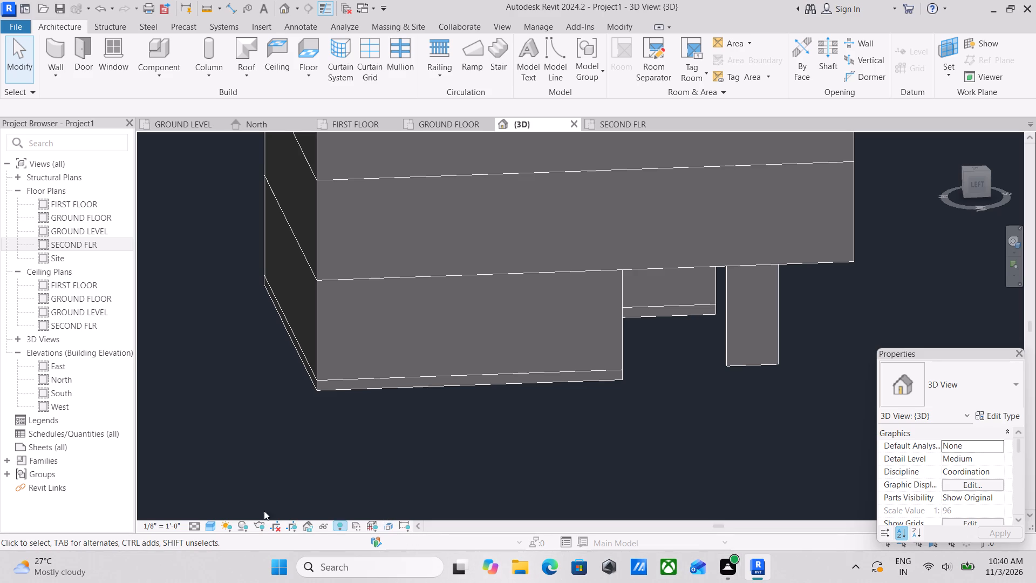
# Set the 3D view's visual style to Realistic to check the marble finish on the slab edge.
pyautogui.click(210, 523)
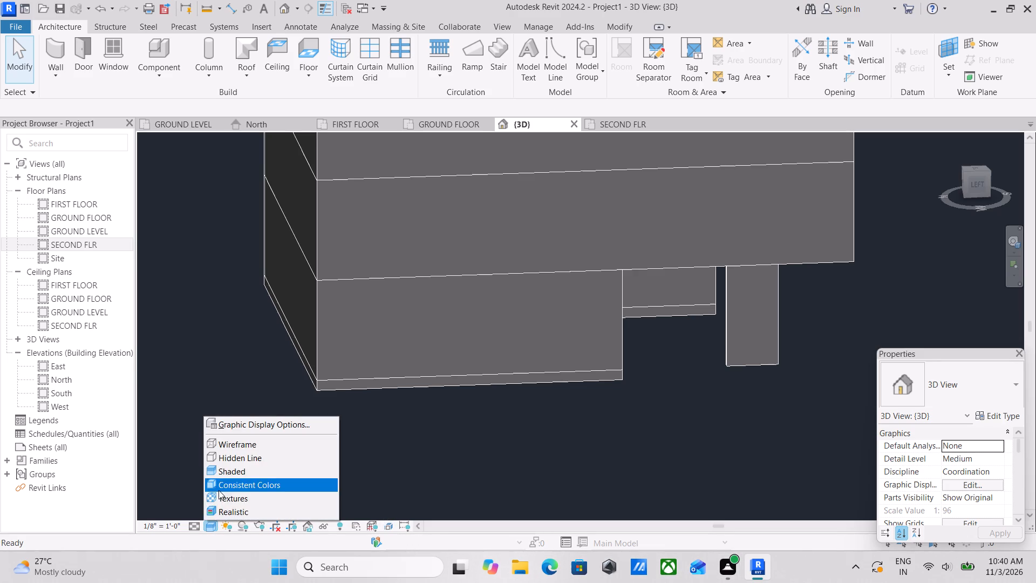
pyautogui.click(221, 511)
pyautogui.scroll(1, 581, 372)
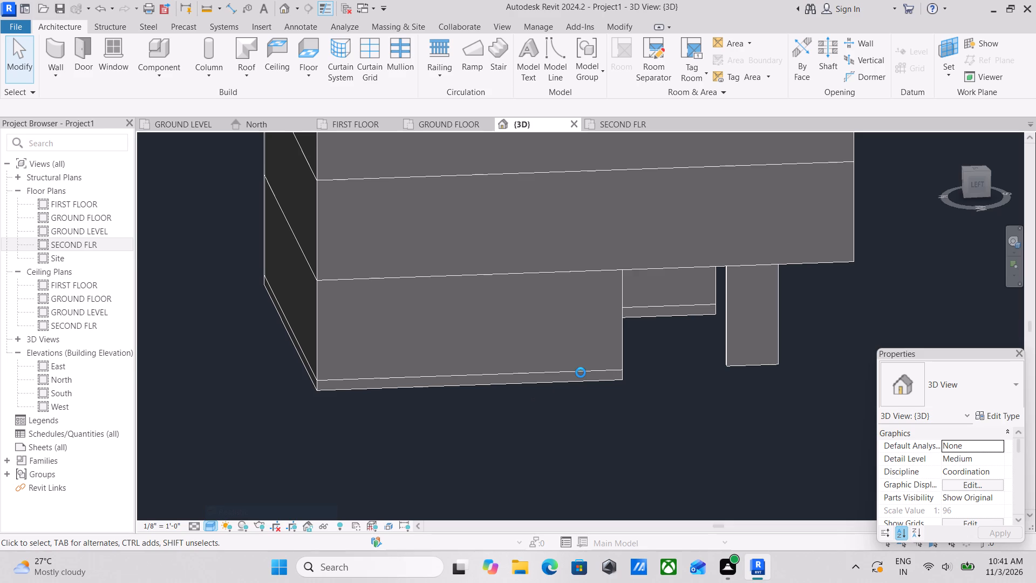
pyautogui.scroll(5, 581, 372)
pyautogui.scroll(4, 622, 355)
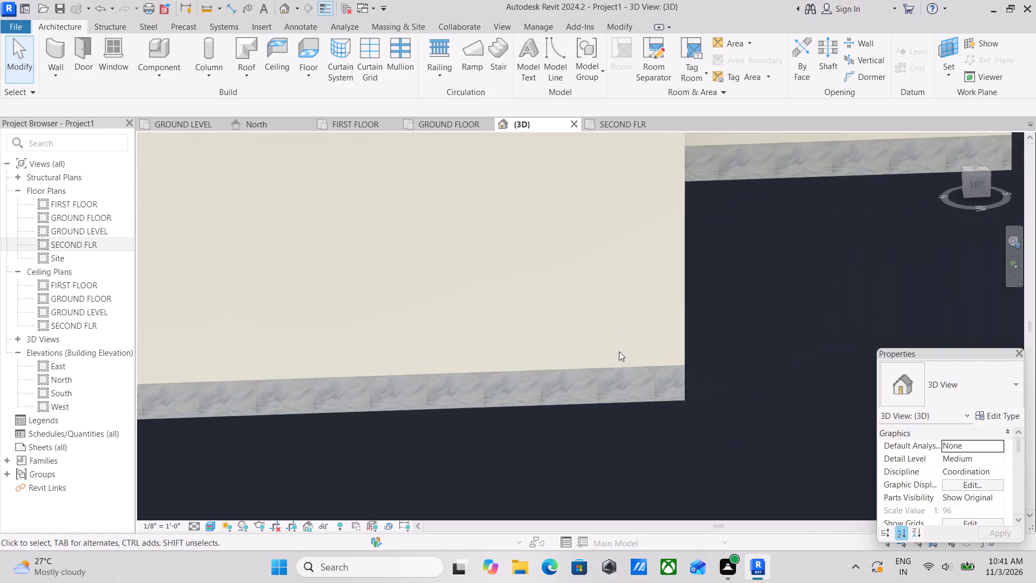
# Examine the marble finish on the ground-floor slab from above, from the side and around the building's south end in 3D.
pyautogui.scroll(3, 661, 381)
pyautogui.scroll(-4, 663, 372)
pyautogui.scroll(-7, 705, 343)
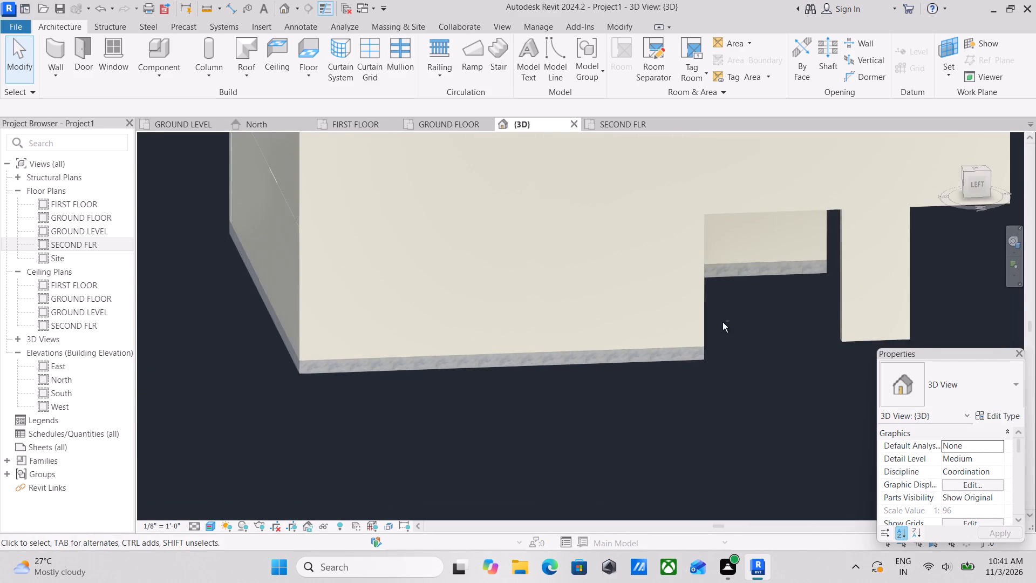
pyautogui.keyDown('shift'); pyautogui.moveTo(713, 324); pyautogui.dragTo(479, 554, button='middle'); pyautogui.keyUp('shift')
pyautogui.keyDown('shift'); pyautogui.moveTo(568, 364); pyautogui.dragTo(609, 479, button='middle'); pyautogui.keyUp('shift')
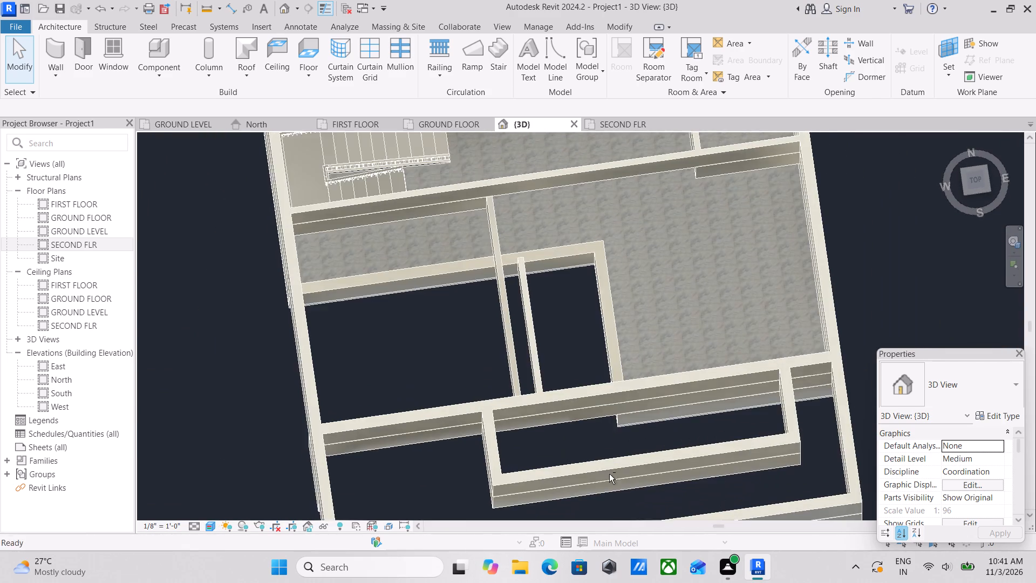
pyautogui.scroll(14, 708, 313)
pyautogui.scroll(-3, 708, 313)
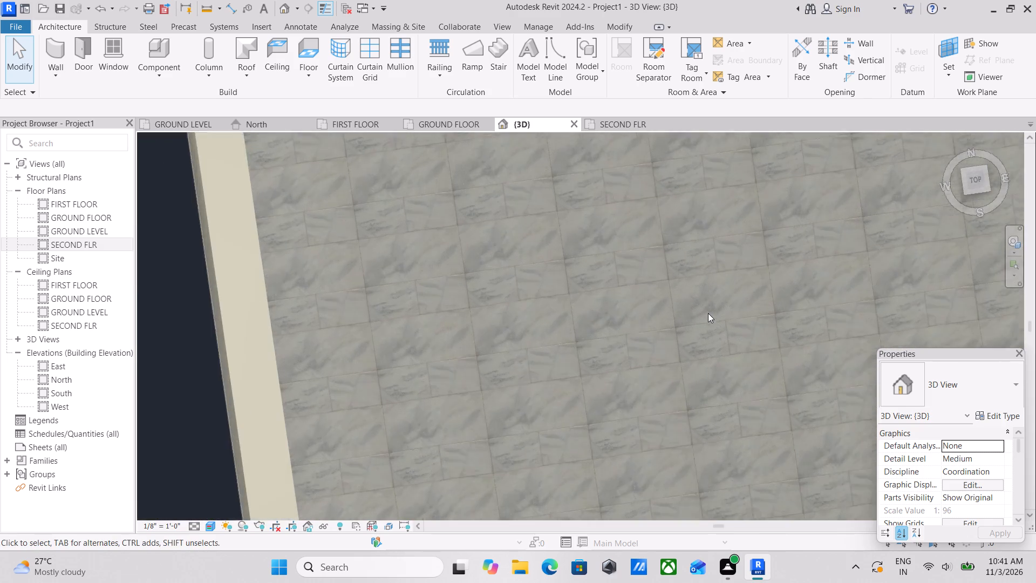
pyautogui.scroll(-16, 708, 313)
pyautogui.keyDown('shift'); pyautogui.moveTo(649, 344); pyautogui.dragTo(734, 102, button='middle'); pyautogui.keyUp('shift')
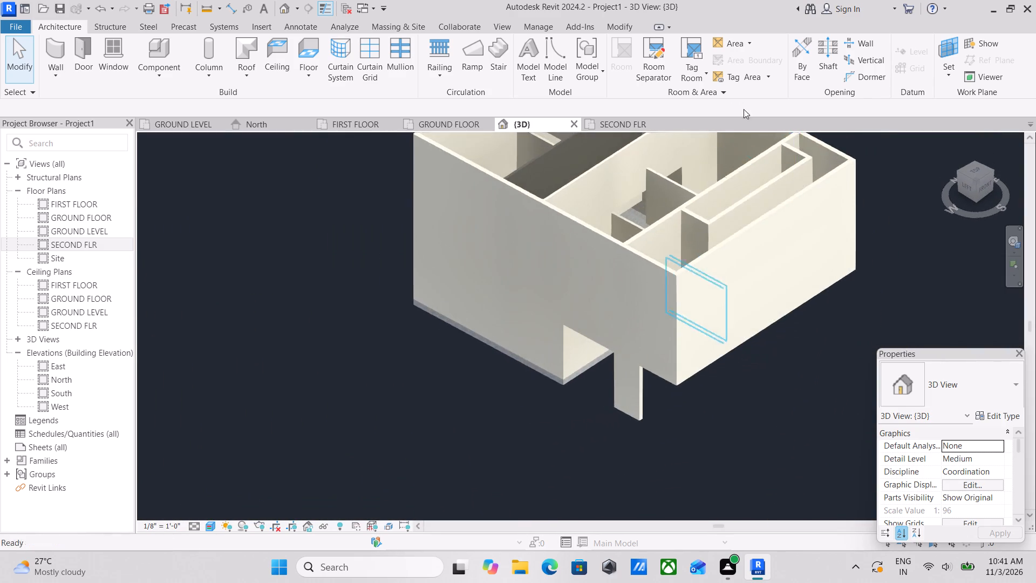
pyautogui.keyDown('shift'); pyautogui.moveTo(697, 284); pyautogui.dragTo(589, 278, button='middle'); pyautogui.keyUp('shift')
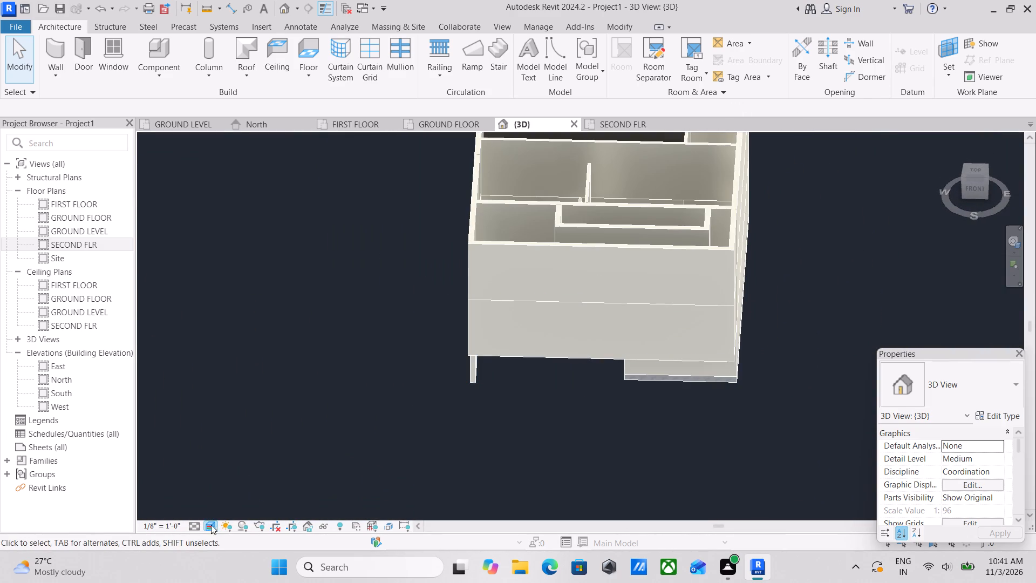
# Set the 3D view's visual style to Shaded.
pyautogui.click(208, 524)
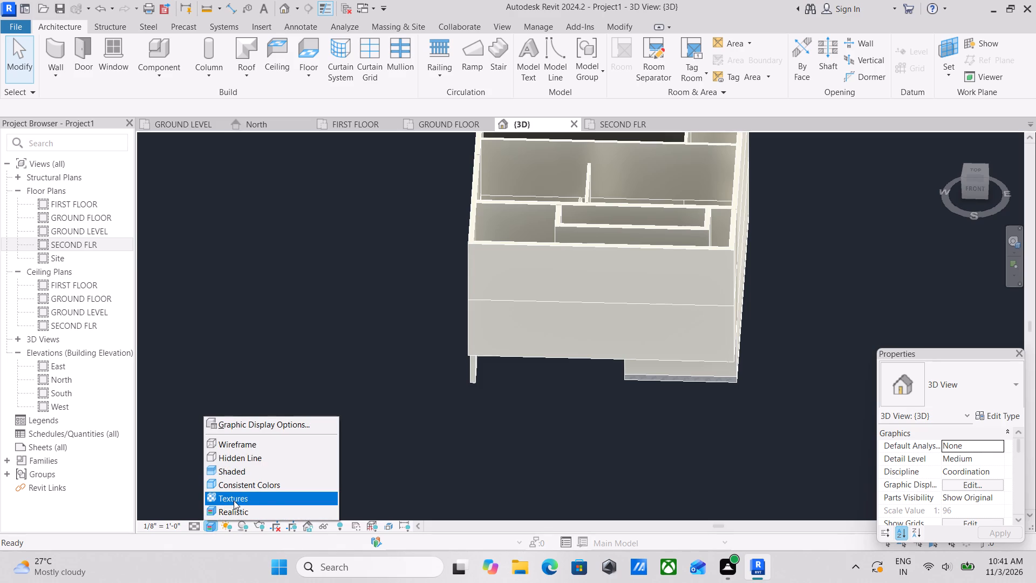
pyautogui.click(240, 470)
pyautogui.scroll(-2, 618, 242)
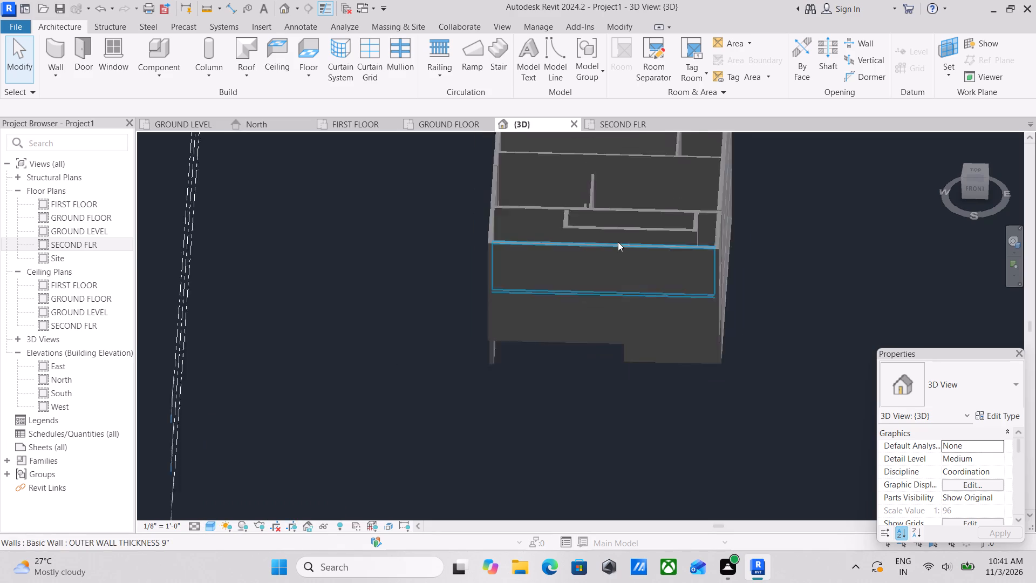
pyautogui.scroll(-1, 618, 242)
pyautogui.scroll(1, 530, 186)
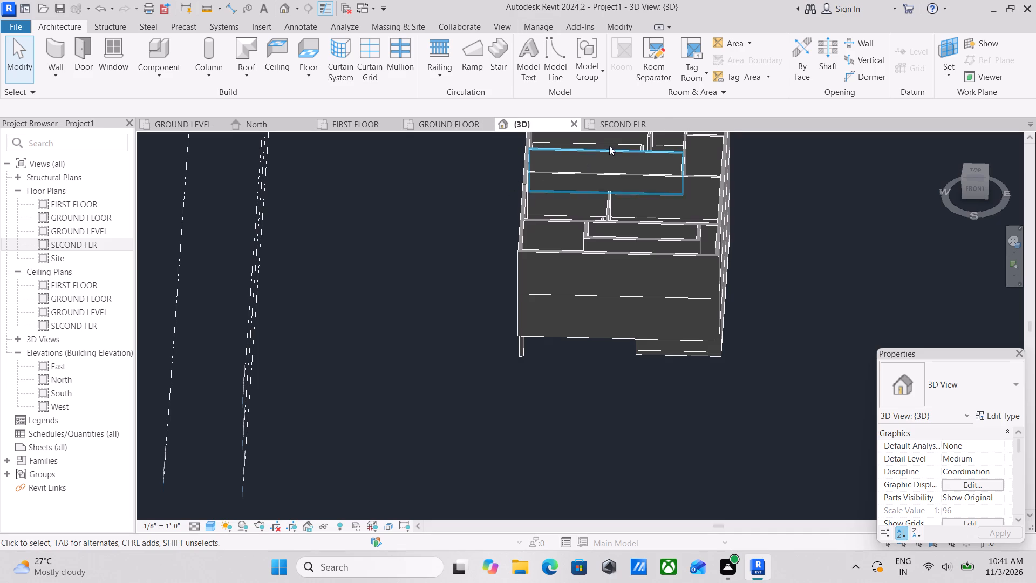
# Open the GROUND LEVEL floor plan and examine the open area south of the stairs beside the short detached wall.
pyautogui.click(177, 121)
pyautogui.scroll(2, 710, 399)
pyautogui.scroll(-3, 647, 392)
pyautogui.moveTo(603, 341); pyautogui.dragTo(603, 228, button='middle')
pyautogui.scroll(1, 530, 428)
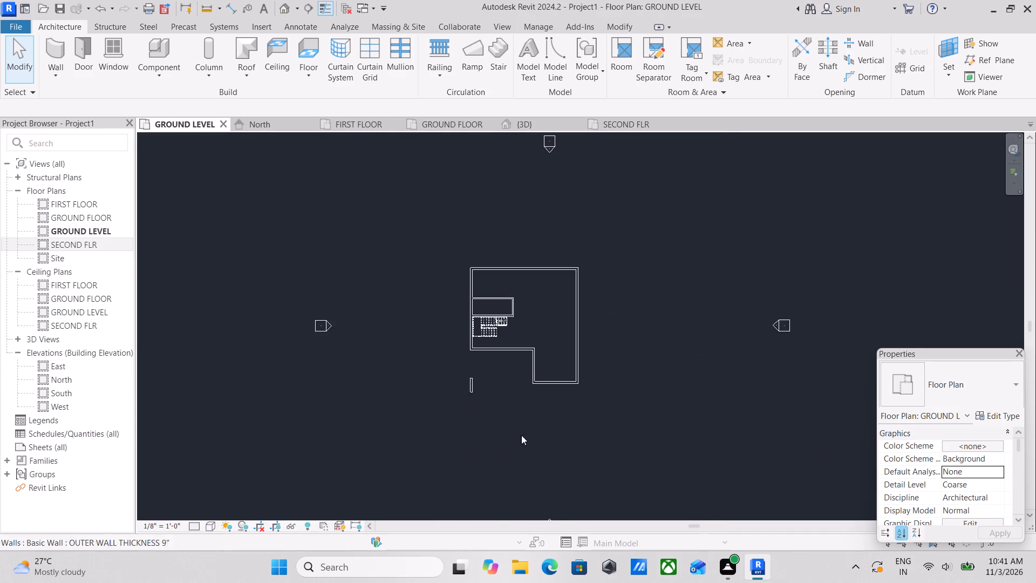
pyautogui.scroll(3, 521, 435)
pyautogui.scroll(2, 448, 404)
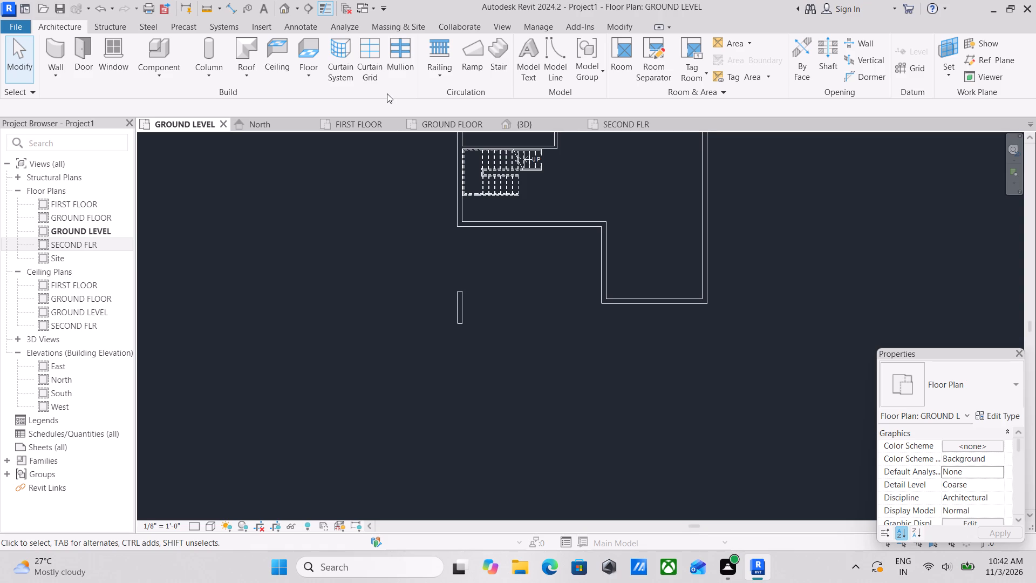
pyautogui.scroll(-2, 527, 39)
pyautogui.scroll(-2, 506, 267)
pyautogui.moveTo(507, 267); pyautogui.dragTo(526, 276, button='middle')
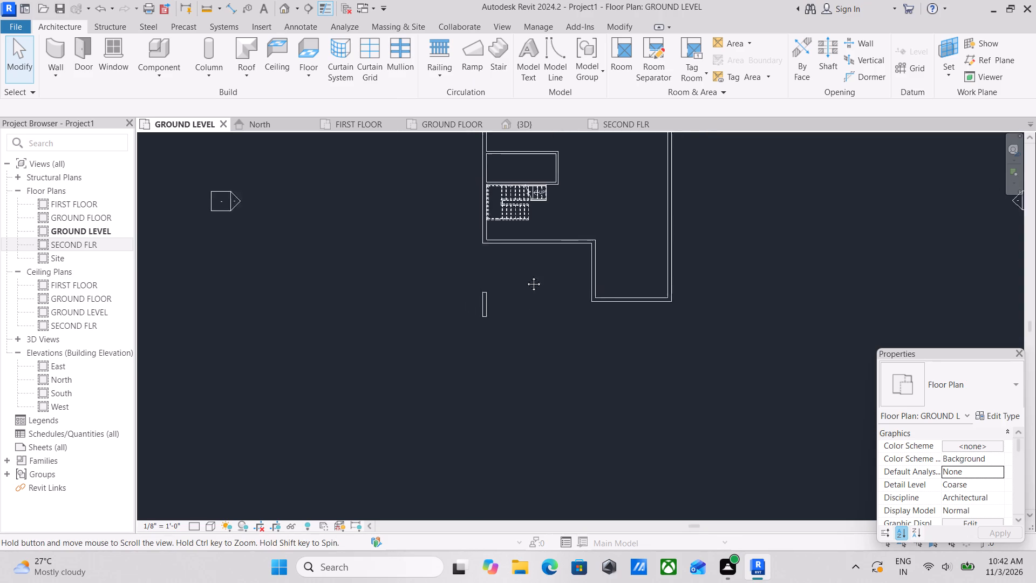
pyautogui.moveTo(526, 276); pyautogui.dragTo(568, 295, button='middle')
pyautogui.scroll(3, 541, 267)
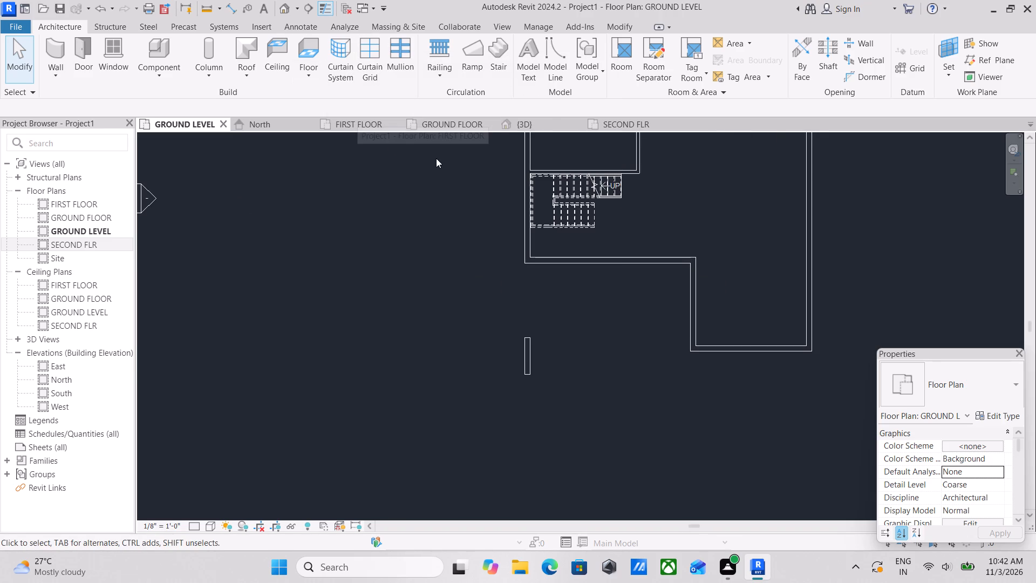
pyautogui.scroll(-3, 544, 276)
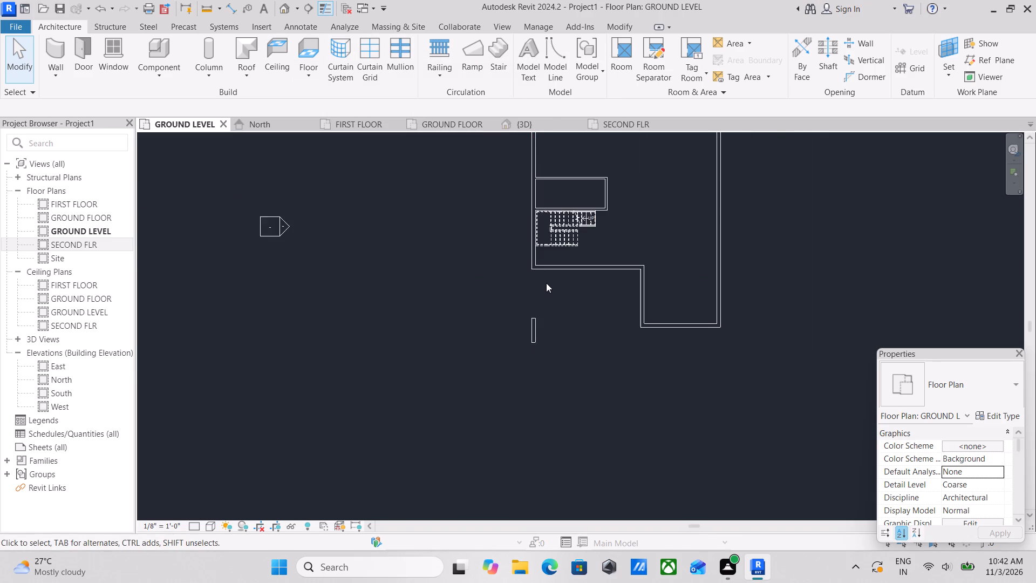
pyautogui.moveTo(546, 283); pyautogui.dragTo(537, 322, button='middle')
pyautogui.scroll(2, 524, 317)
pyautogui.moveTo(521, 317); pyautogui.dragTo(492, 314, button='middle')
pyautogui.scroll(-1, 519, 316)
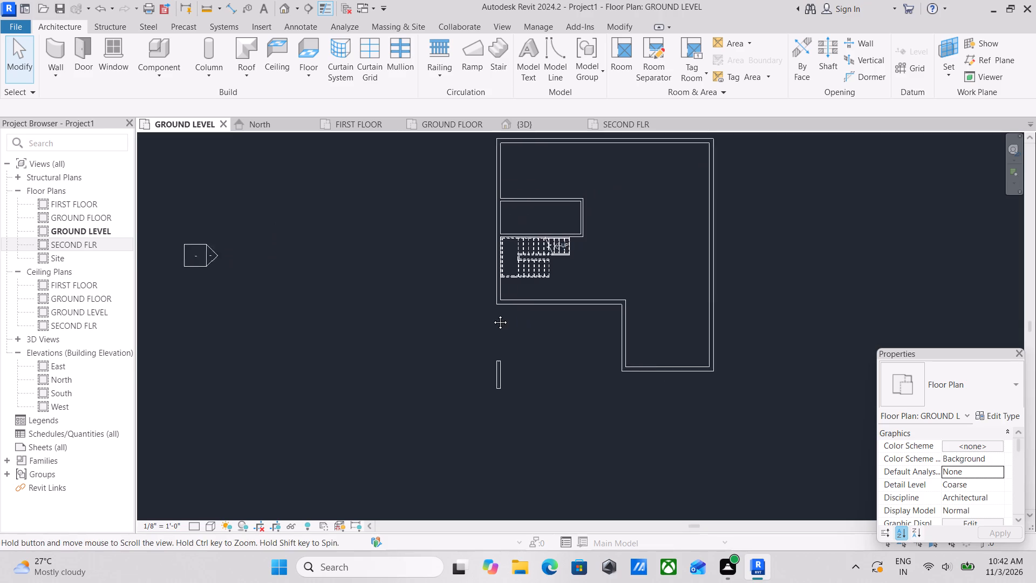
pyautogui.moveTo(492, 314); pyautogui.dragTo(492, 313, button='middle')
pyautogui.scroll(1, 492, 313)
# Start an architectural floor and sketch a rectangular boundary 22'-6" wide by about 24'-4" long in the notch south of the stairs.
pyautogui.click(305, 77)
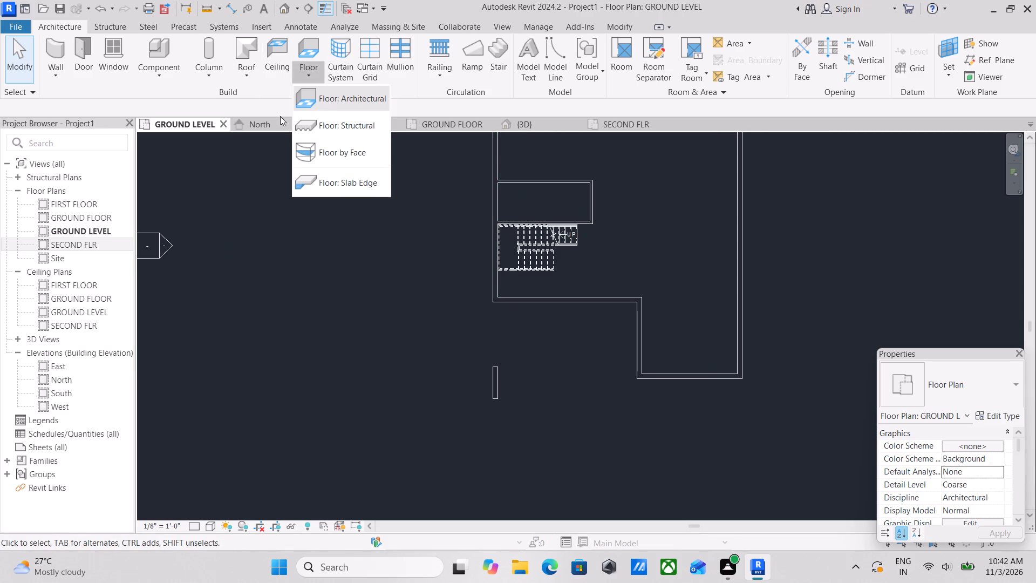
pyautogui.click(340, 101)
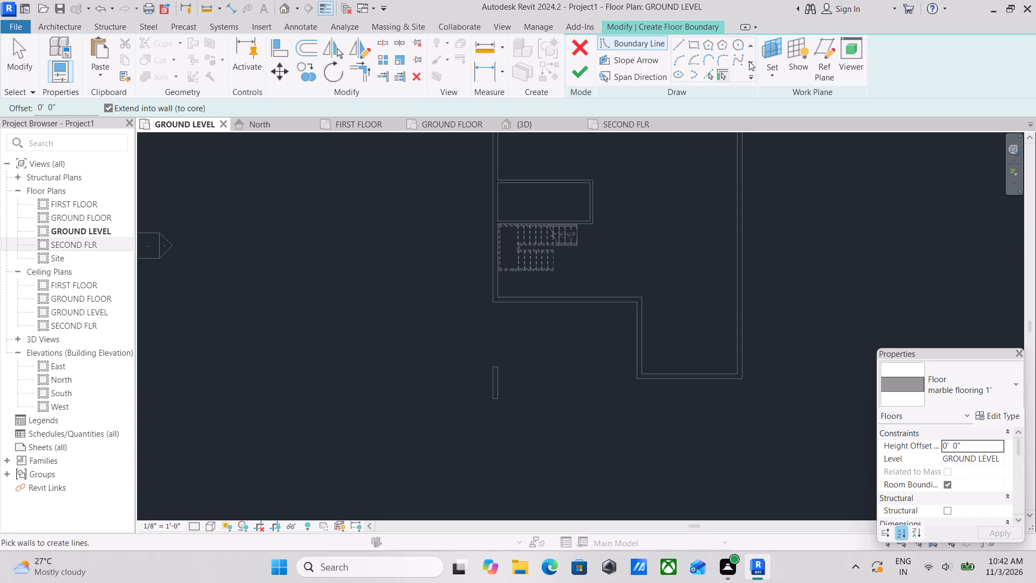
pyautogui.click(693, 46)
pyautogui.scroll(2, 503, 316)
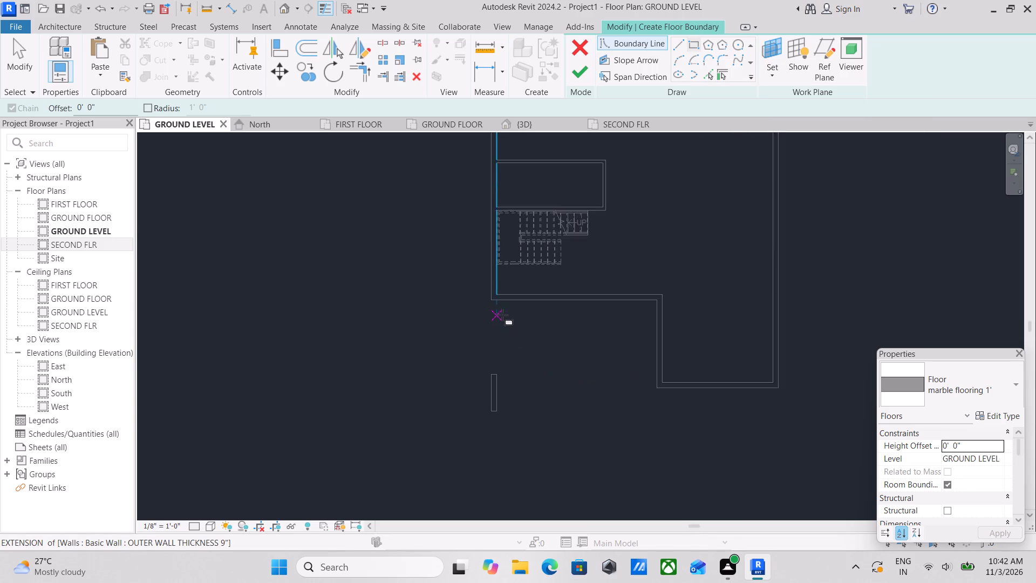
pyautogui.scroll(2, 502, 315)
pyautogui.click(487, 290)
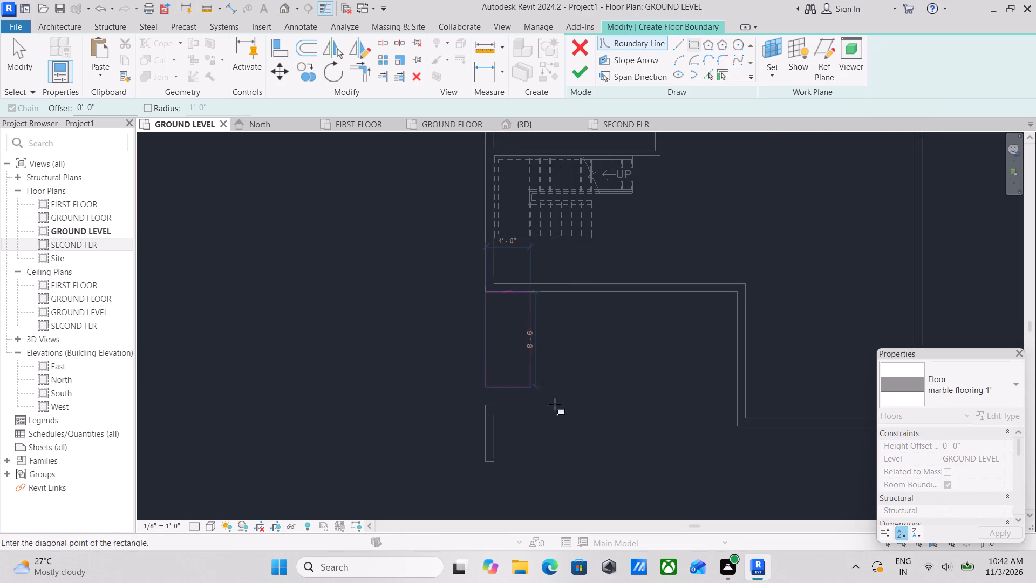
pyautogui.moveTo(621, 429); pyautogui.dragTo(598, 352, button='middle')
pyautogui.scroll(-1, 596, 352)
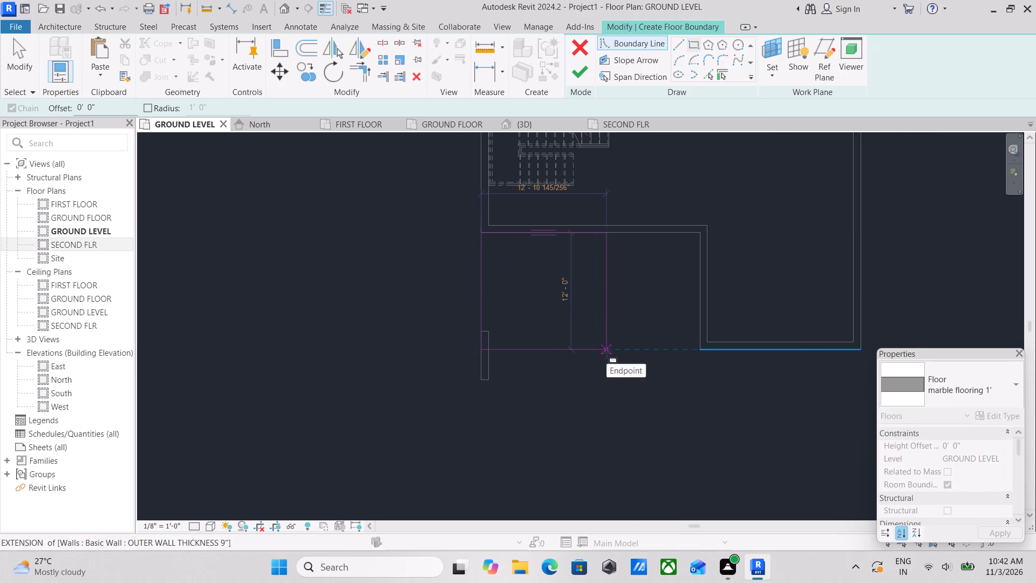
pyautogui.scroll(-2, 608, 354)
pyautogui.moveTo(606, 351); pyautogui.dragTo(611, 275, button='middle')
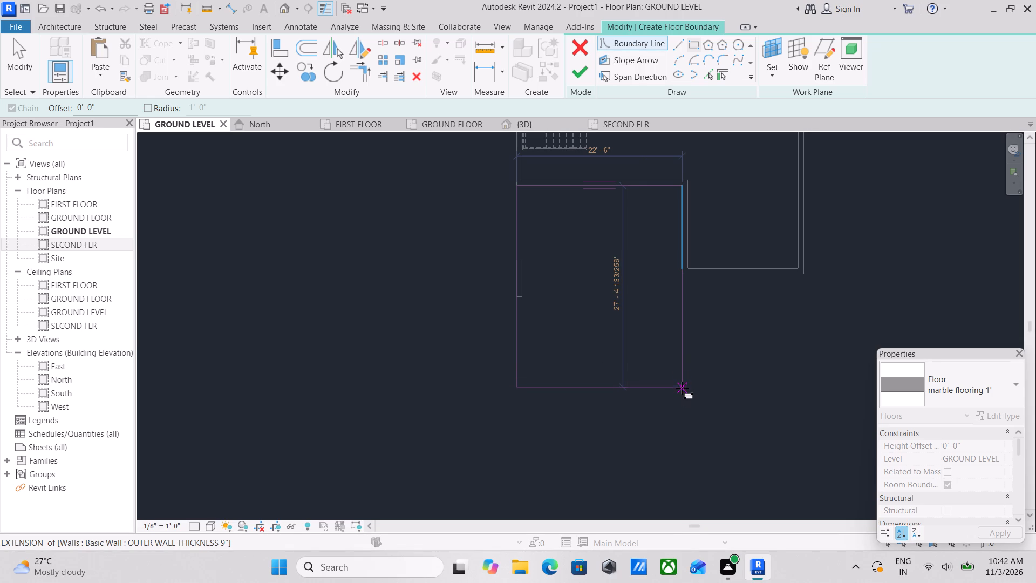
pyautogui.scroll(1, 681, 388)
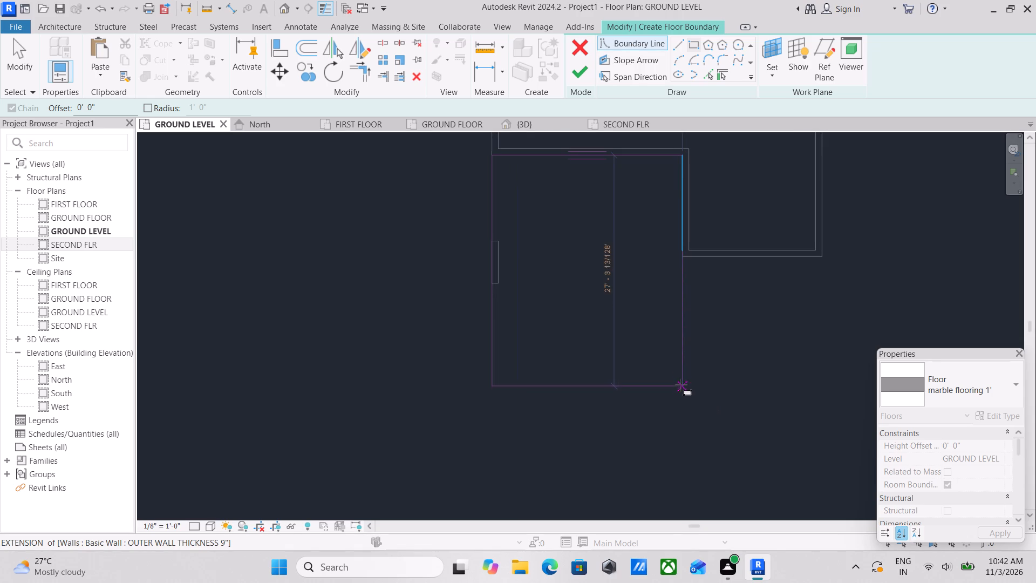
pyautogui.scroll(-1, 680, 352)
pyautogui.moveTo(680, 352); pyautogui.dragTo(685, 443, button='middle')
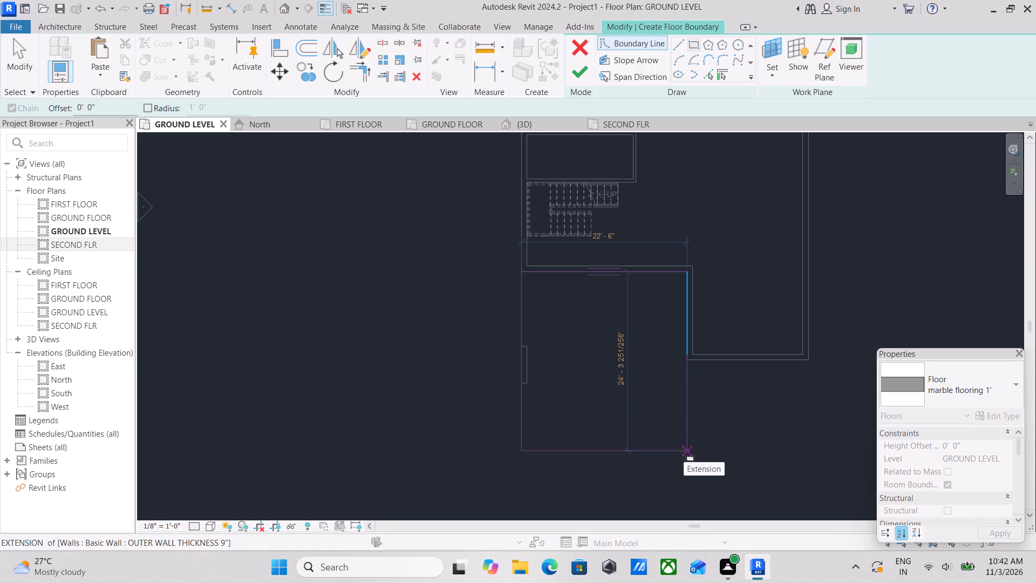
pyautogui.click(684, 451)
pyautogui.scroll(2, 700, 362)
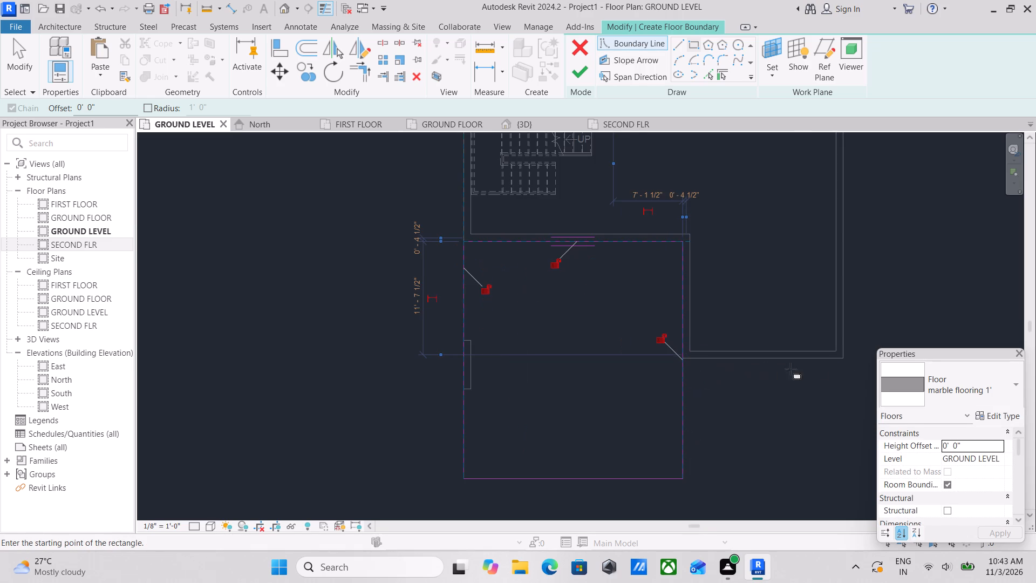
# Duplicate the marble flooring 1' floor type as VERANADA FLOORING 1'.
pyautogui.click(1003, 419)
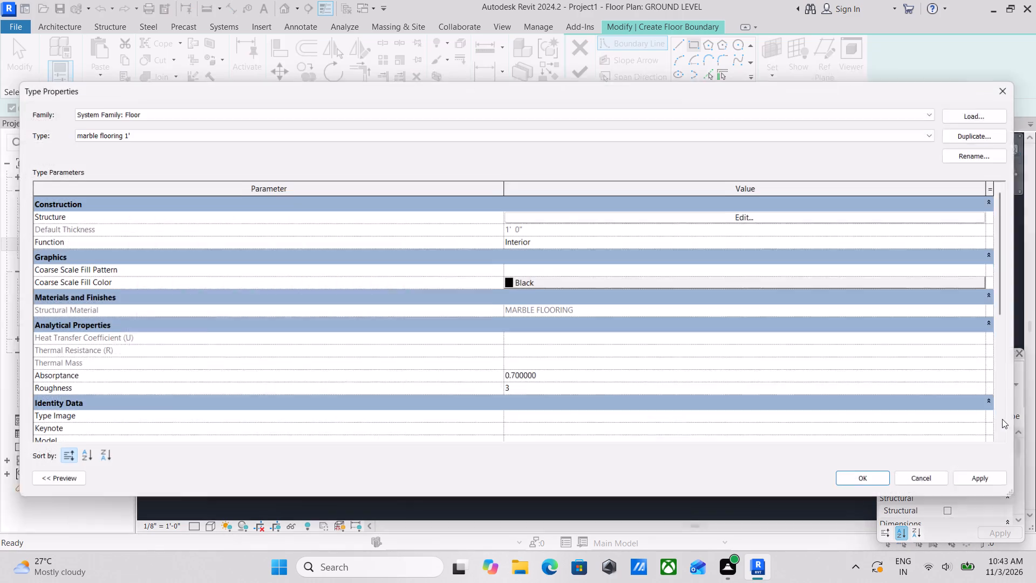
pyautogui.click(1000, 127)
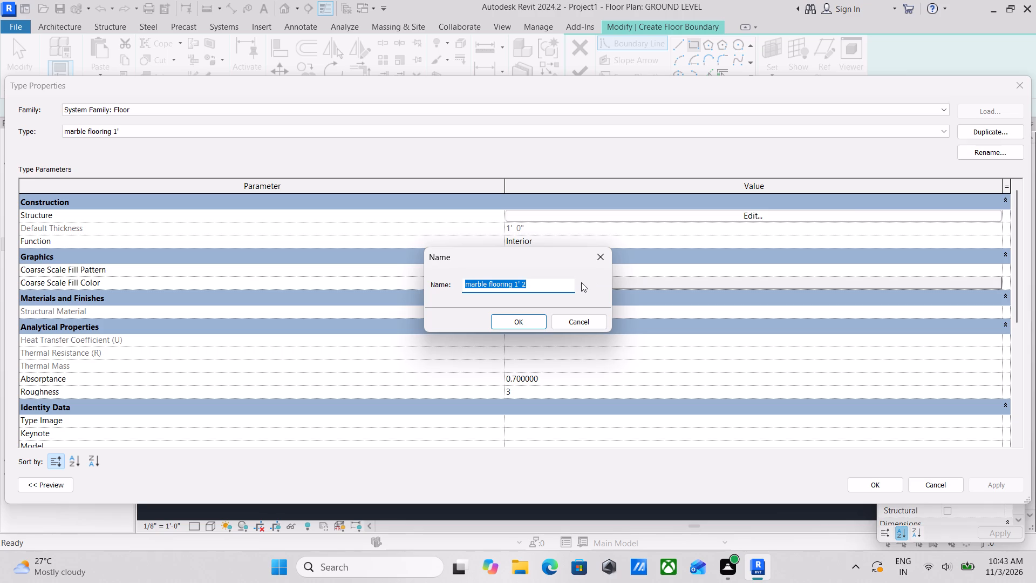
pyautogui.write('VER')
pyautogui.write('AN')
pyautogui.press('a')
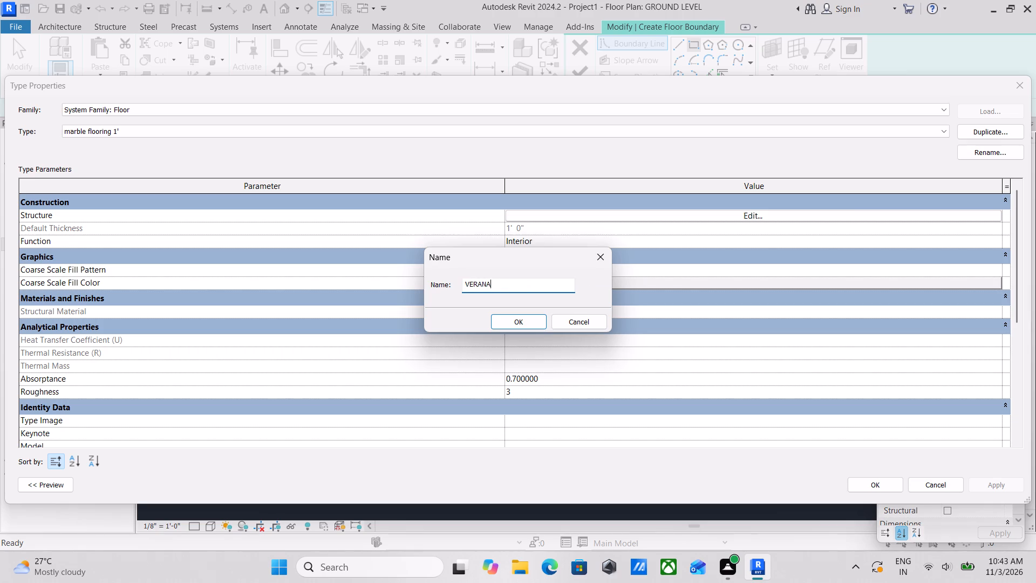
pyautogui.write('DA')
pyautogui.press('space')
pyautogui.write('FL')
pyautogui.write('OO')
pyautogui.write('RING')
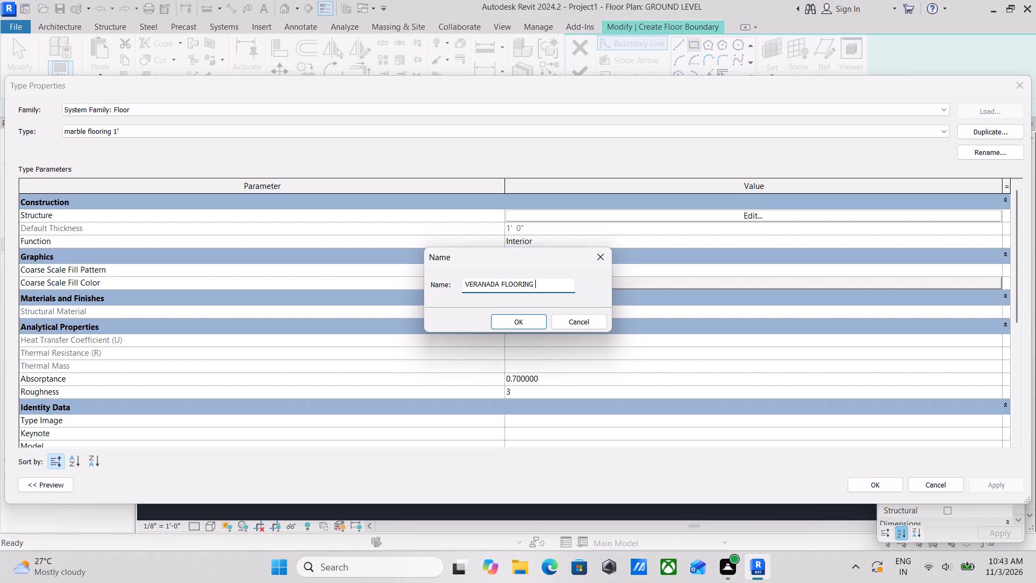
pyautogui.press('space')
pyautogui.write("1'")
pyautogui.click(500, 320)
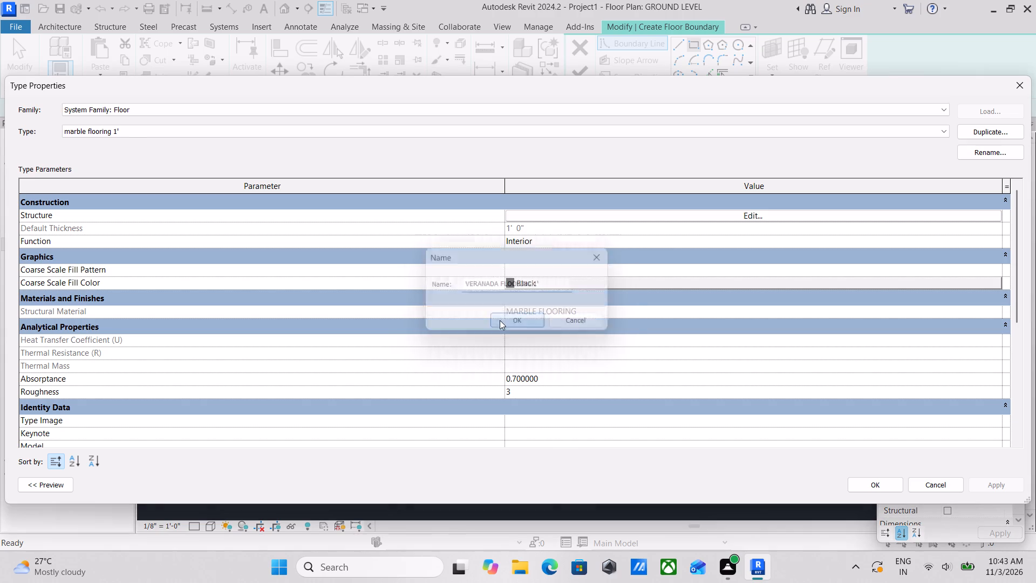
# Open the layer structure of the VERANADA FLOORING 1' floor type for editing.
pyautogui.click(724, 214)
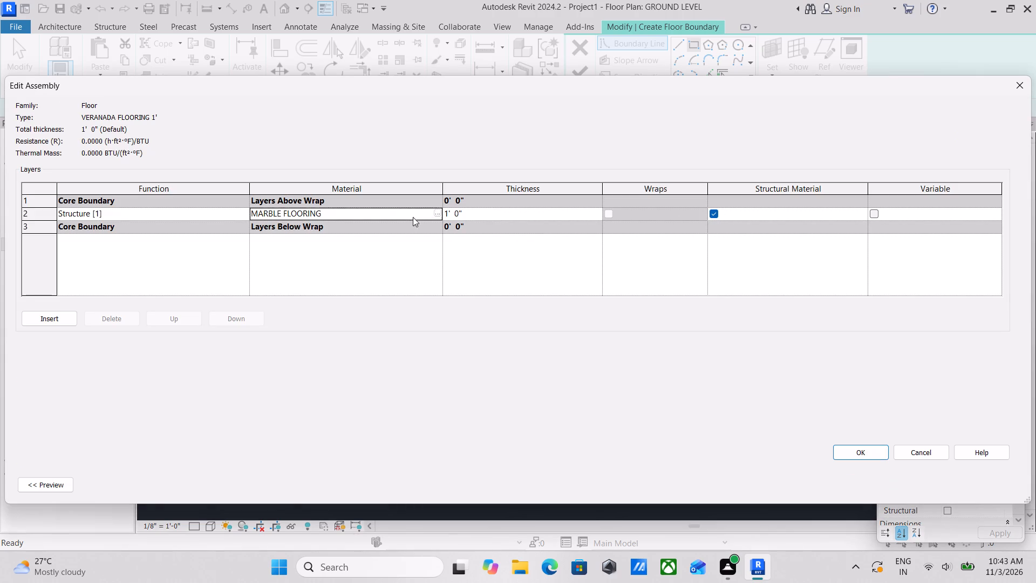
pyautogui.click(412, 217)
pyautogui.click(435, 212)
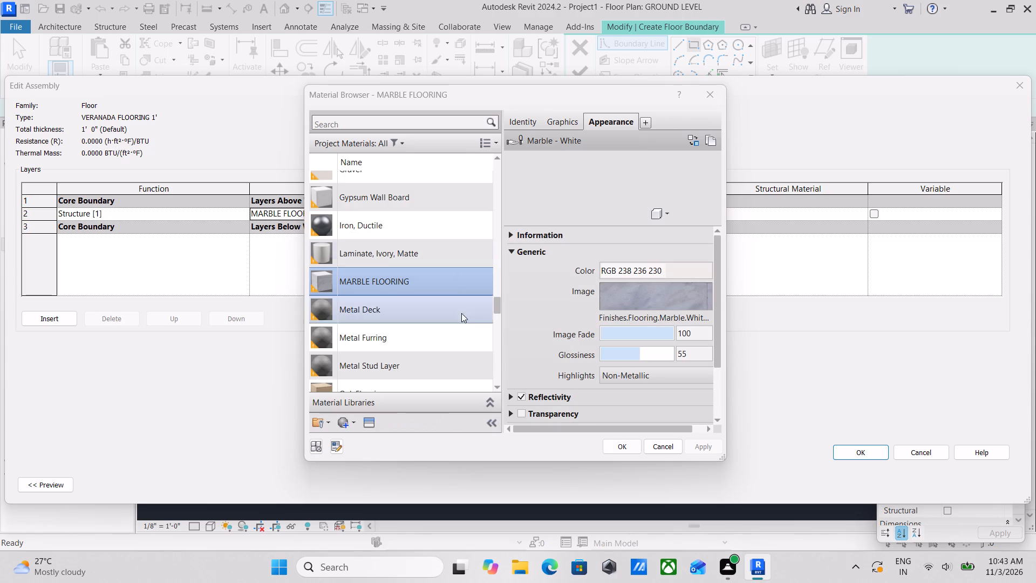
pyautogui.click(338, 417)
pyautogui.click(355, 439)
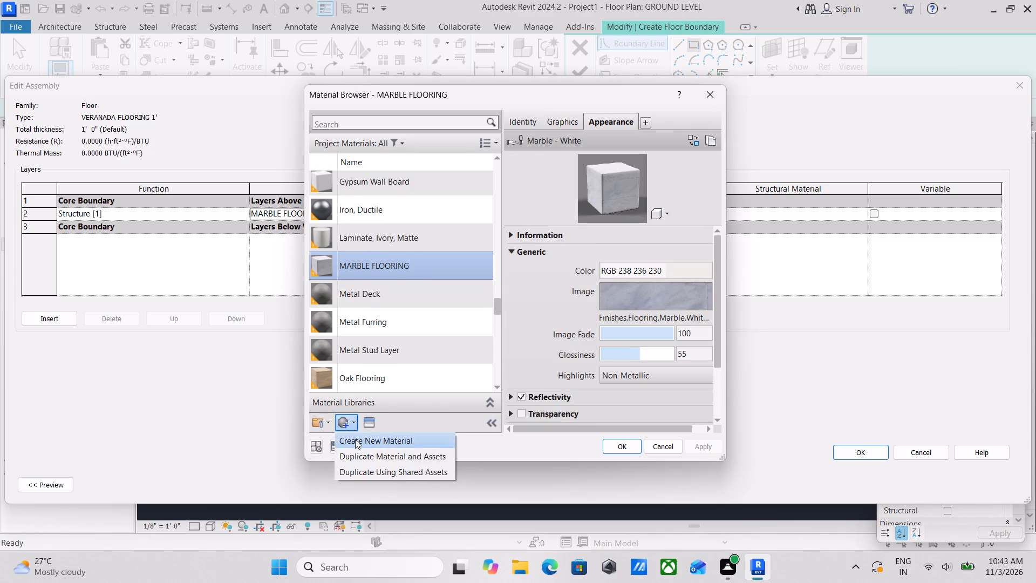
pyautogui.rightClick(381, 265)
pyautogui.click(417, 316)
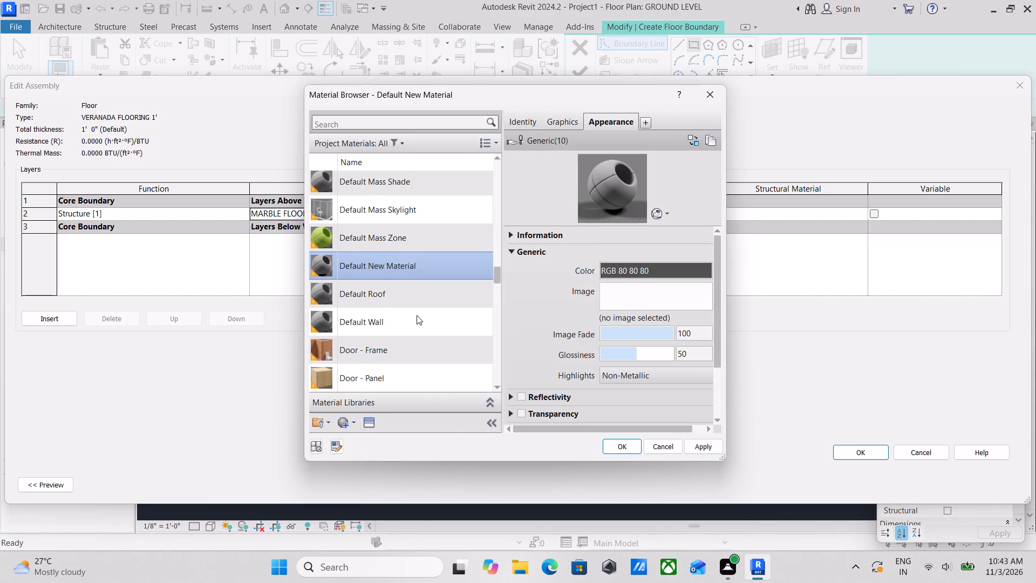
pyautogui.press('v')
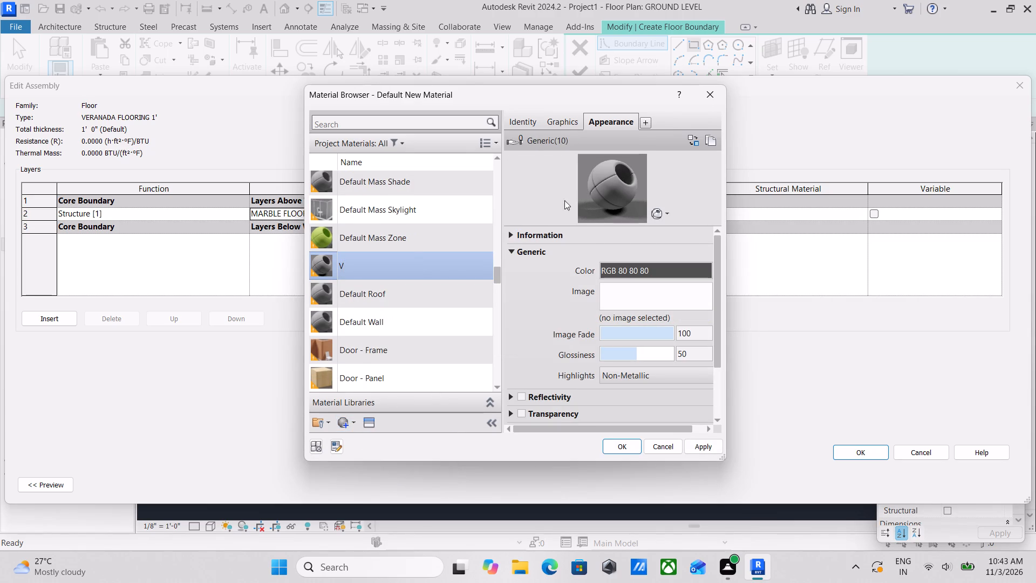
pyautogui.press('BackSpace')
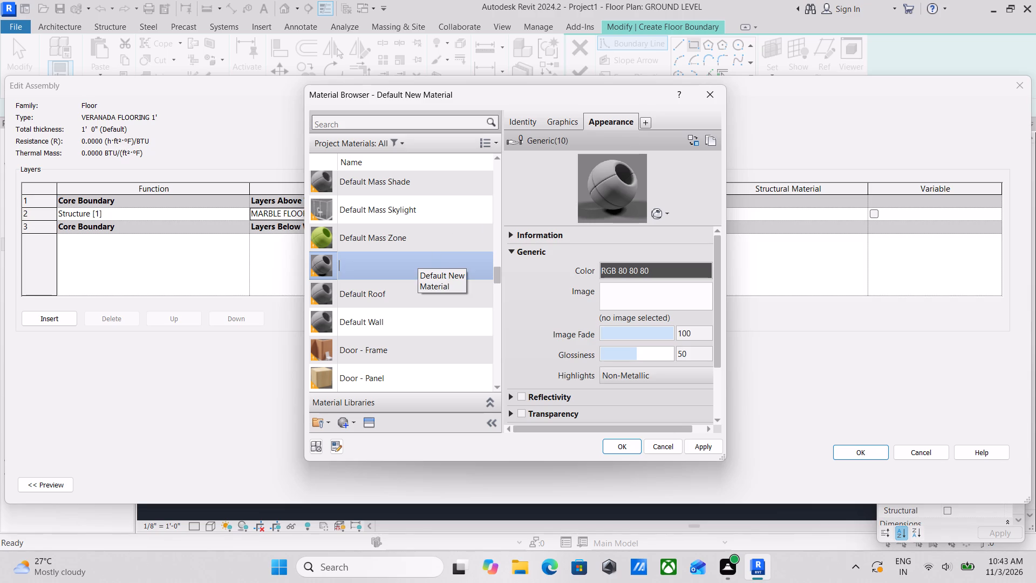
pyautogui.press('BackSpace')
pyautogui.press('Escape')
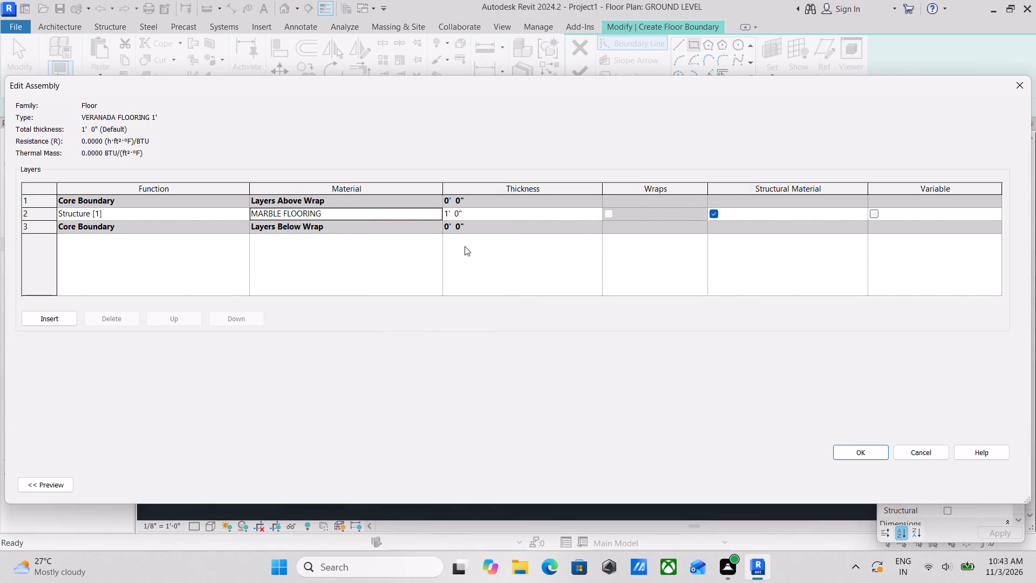
# Reopen the structure layer's material choices, search the project materials for VER, and clear the search.
pyautogui.click(434, 213)
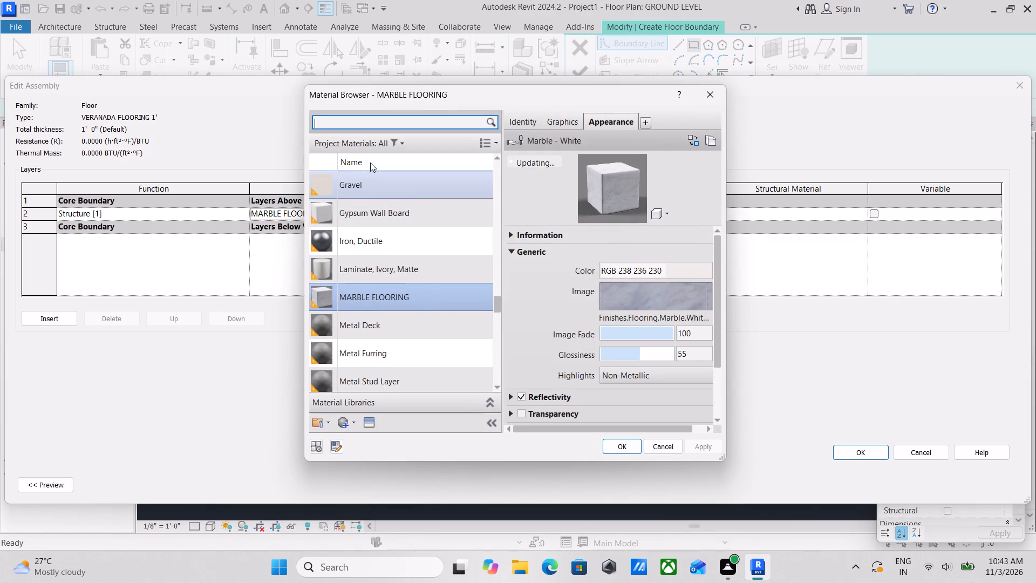
pyautogui.click(360, 124)
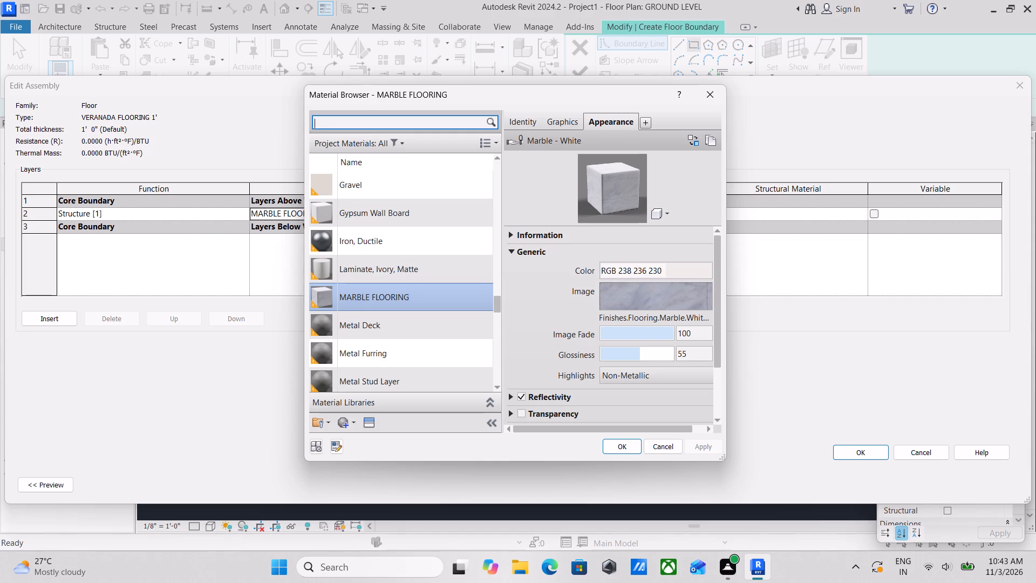
pyautogui.write('VER')
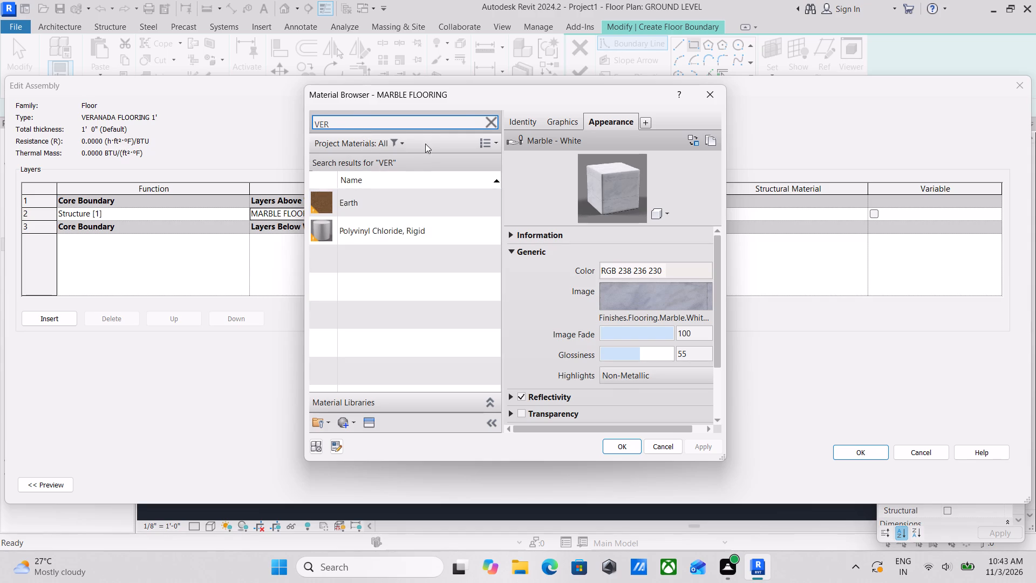
pyautogui.click(492, 126)
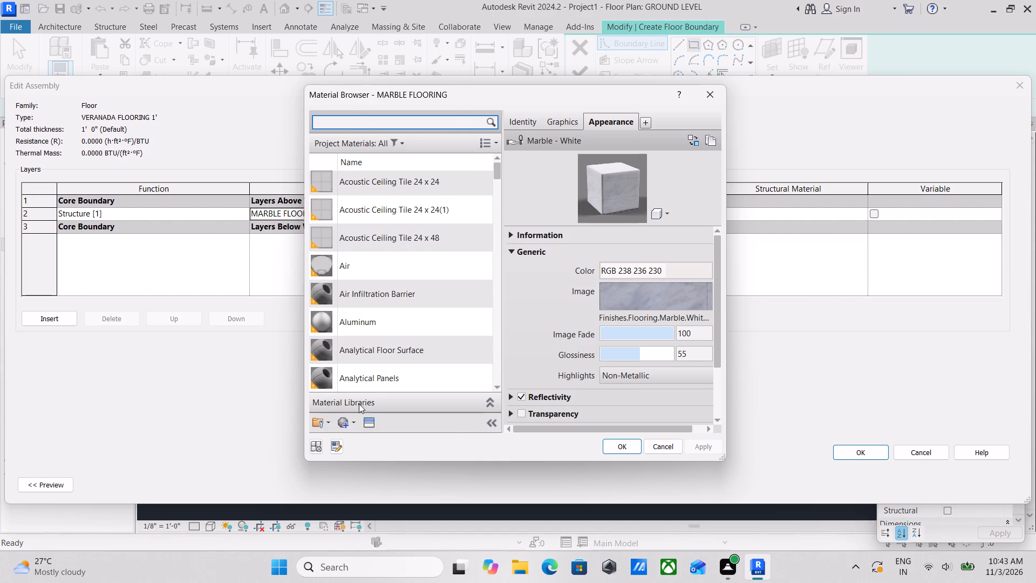
# Create a new blank project material from the structure layer's material choices.
pyautogui.click(349, 425)
pyautogui.click(370, 443)
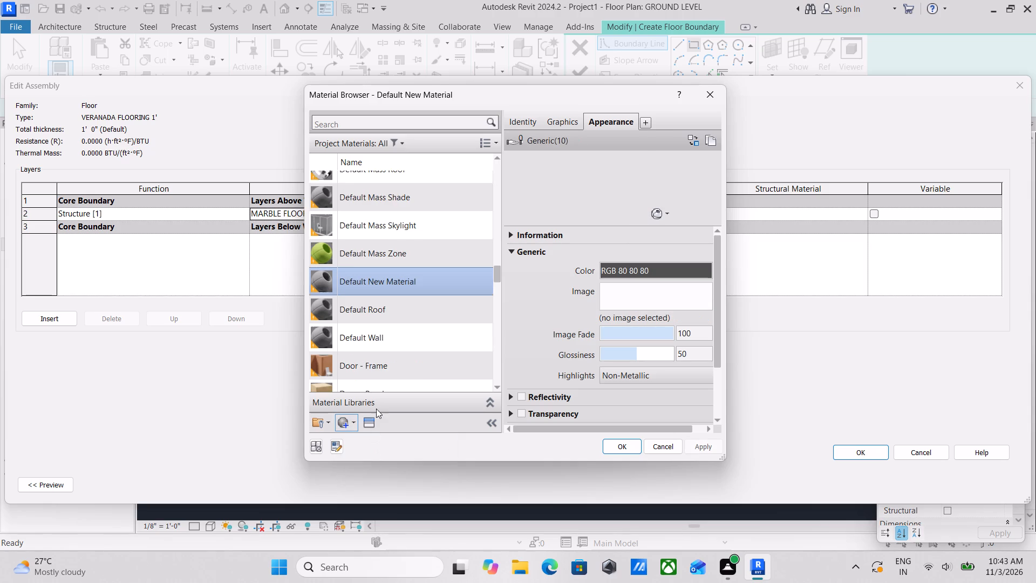
# Search the project materials for VER and PORT, clearing the search after each.
pyautogui.click(393, 118)
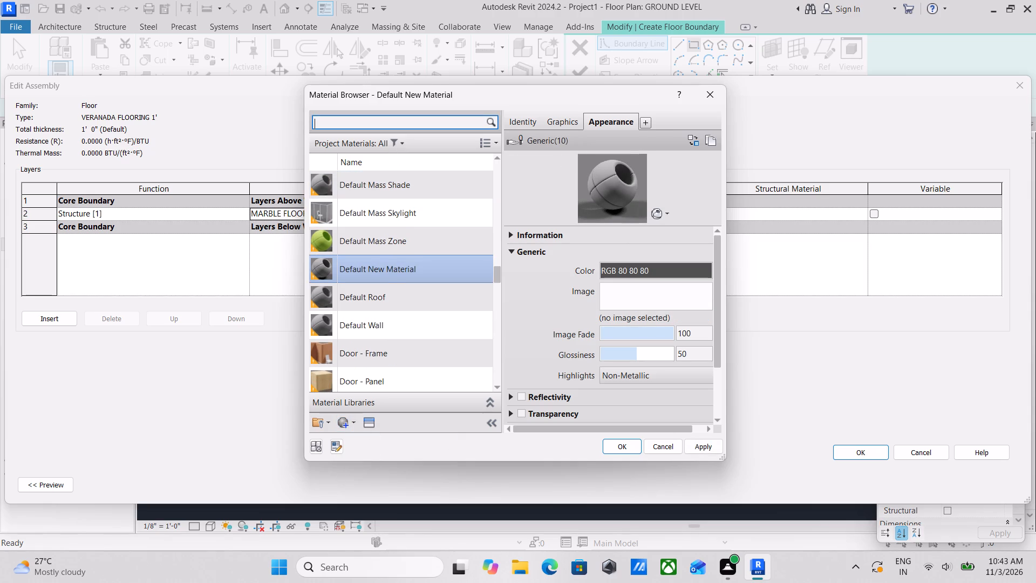
pyautogui.write('VER')
pyautogui.press('BackSpace')
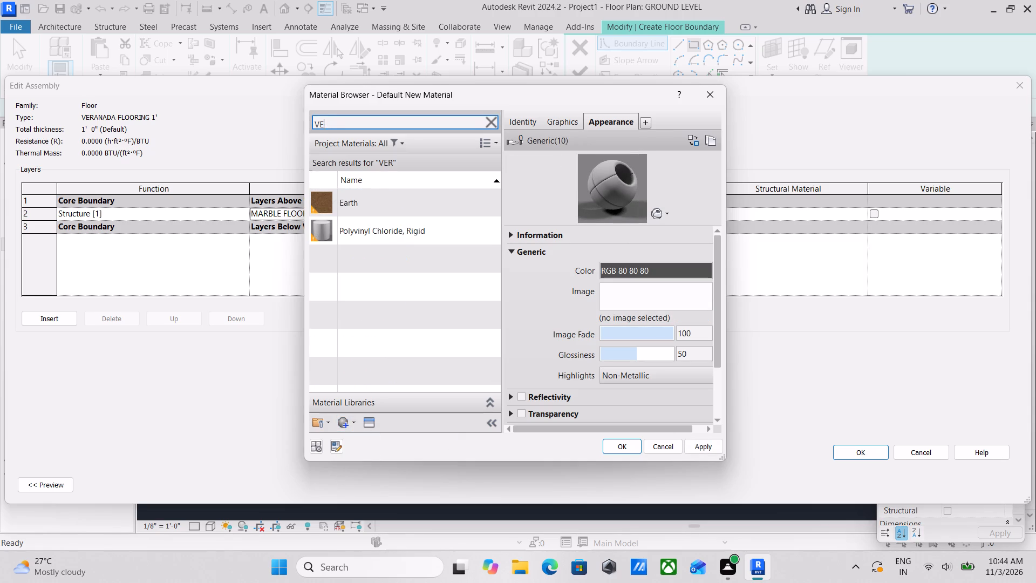
pyautogui.press('BackSpace')
pyautogui.press('BackSpace')
pyautogui.write('VER')
pyautogui.press('BackSpace')
pyautogui.press('BackSpace')
pyautogui.press('BackSpace')
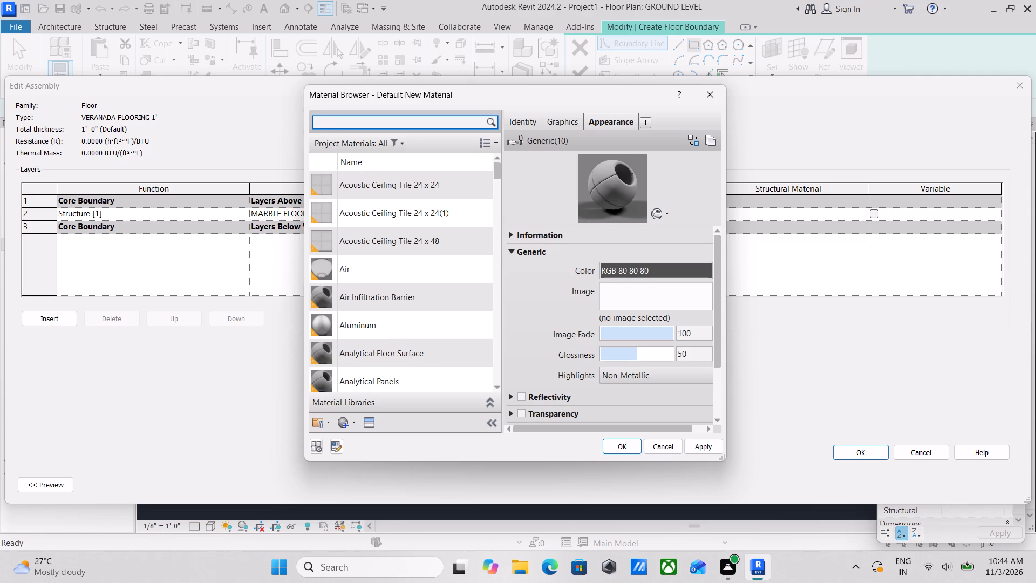
pyautogui.write('PORT')
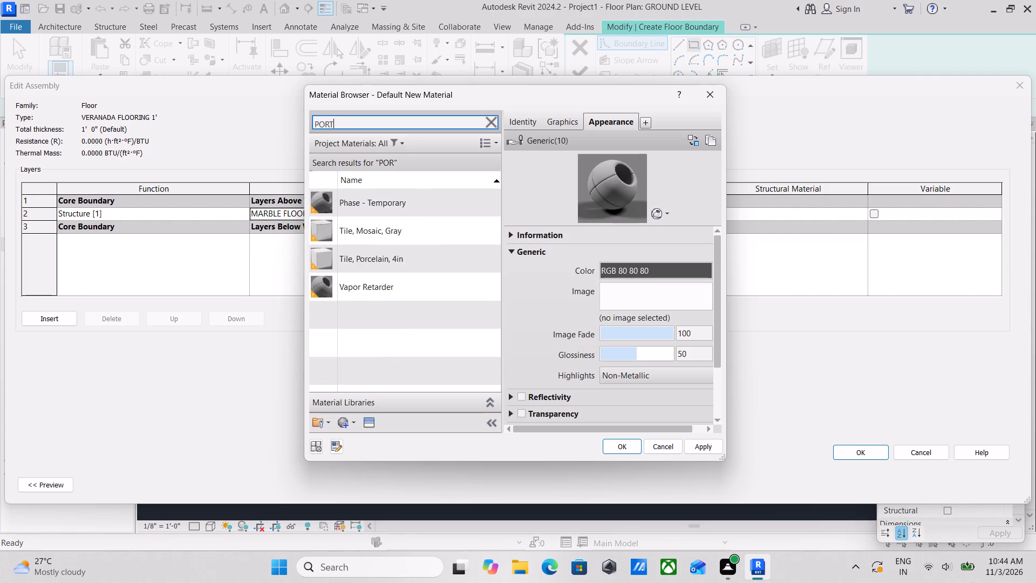
pyautogui.press('BackSpace')
pyautogui.press('BackSpace')
pyautogui.press('BackSpace')
pyautogui.press('BackSpace')
pyautogui.press('BackSpace')
pyautogui.press('BackSpace')
pyautogui.press('BackSpace')
pyautogui.press('BackSpace')
pyautogui.press('BackSpace')
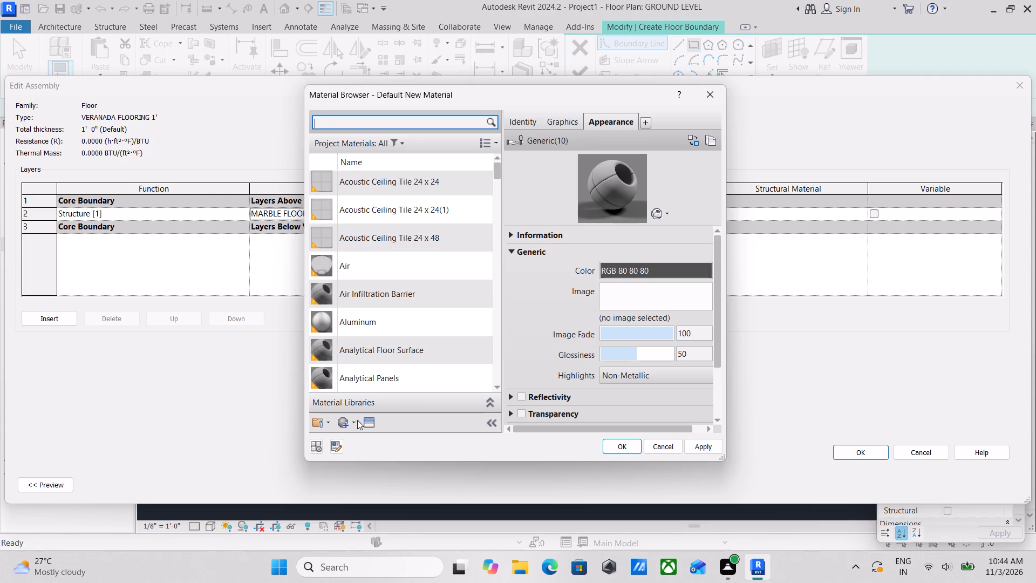
# Create another new project material and name it PORTICO.
pyautogui.scroll(-2, 356, 371)
pyautogui.click(346, 437)
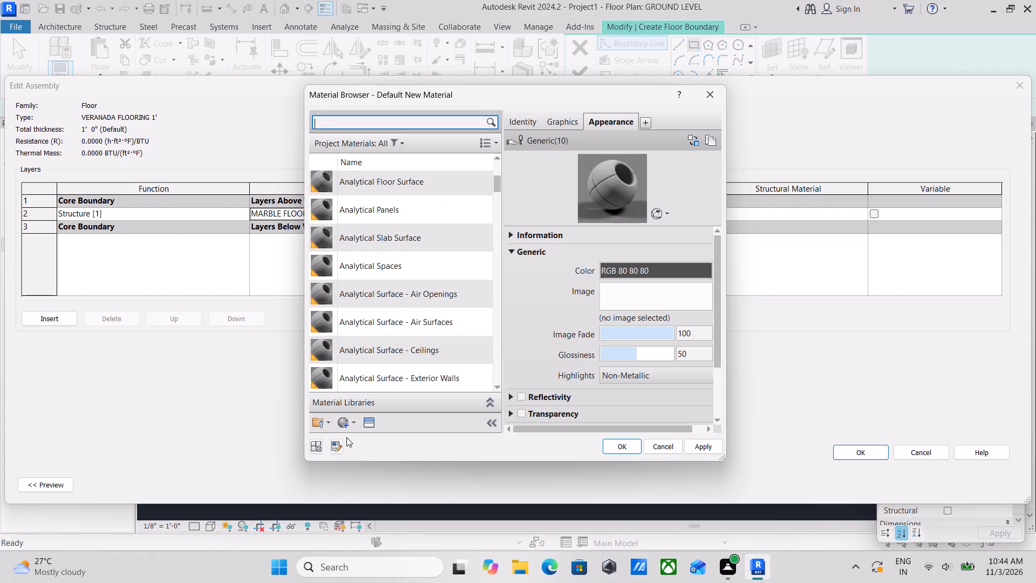
pyautogui.click(344, 425)
pyautogui.click(374, 442)
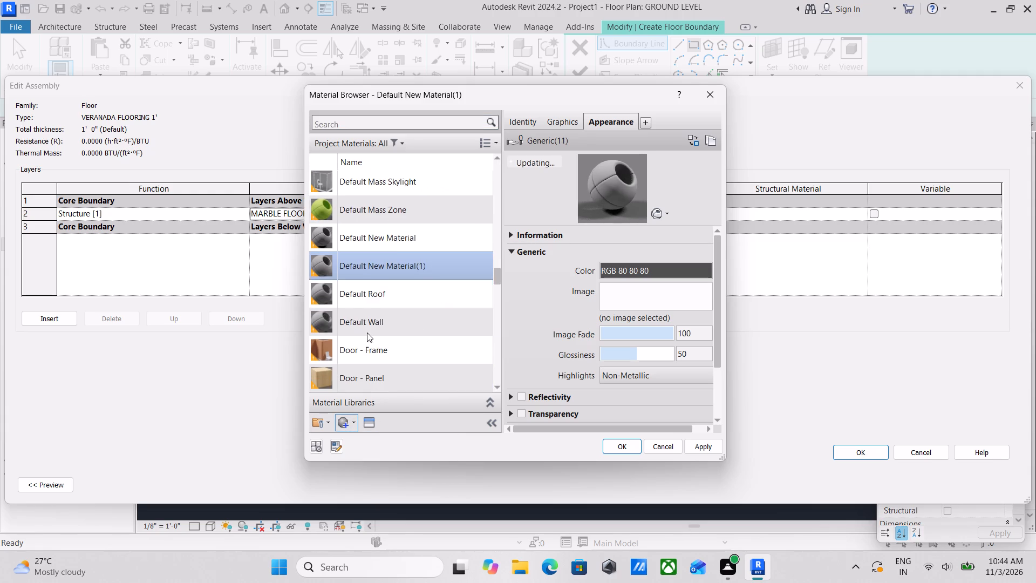
pyautogui.rightClick(366, 258)
pyautogui.click(418, 313)
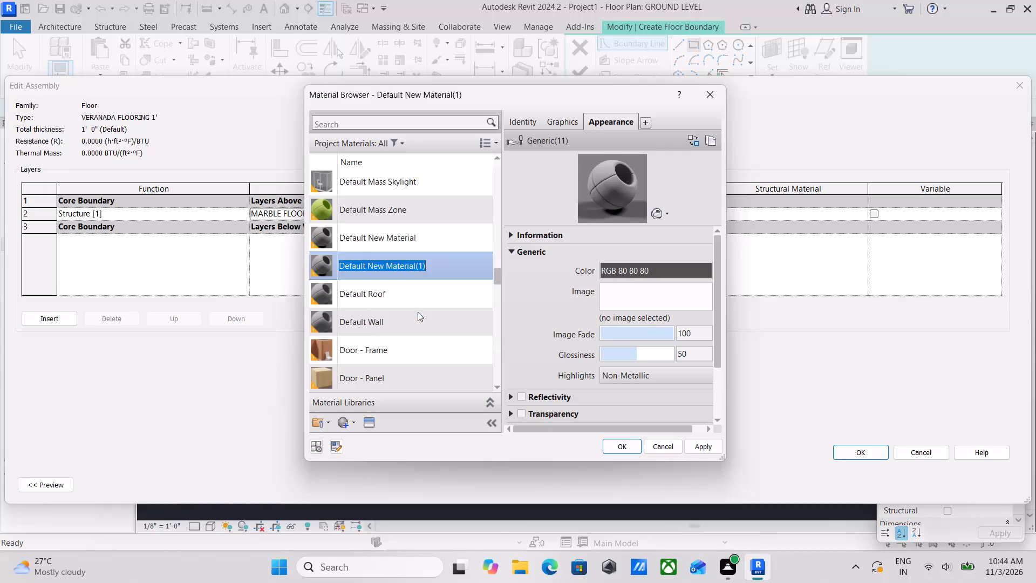
pyautogui.write('PORT')
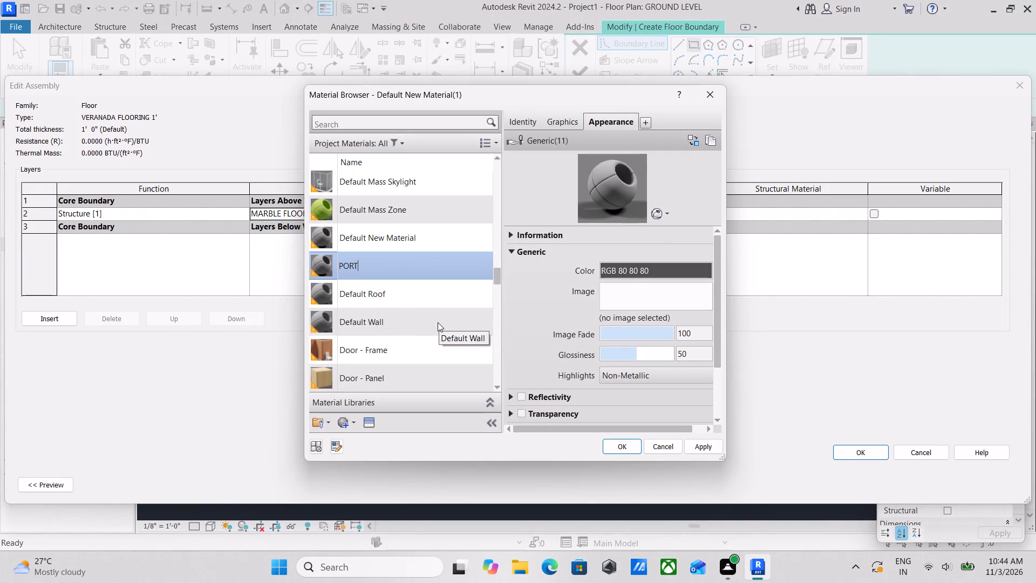
pyautogui.write('ICO')
# Open the asset browser for the PORTICO material and look through the Appearance Library categories, including Glass.
pyautogui.click(364, 425)
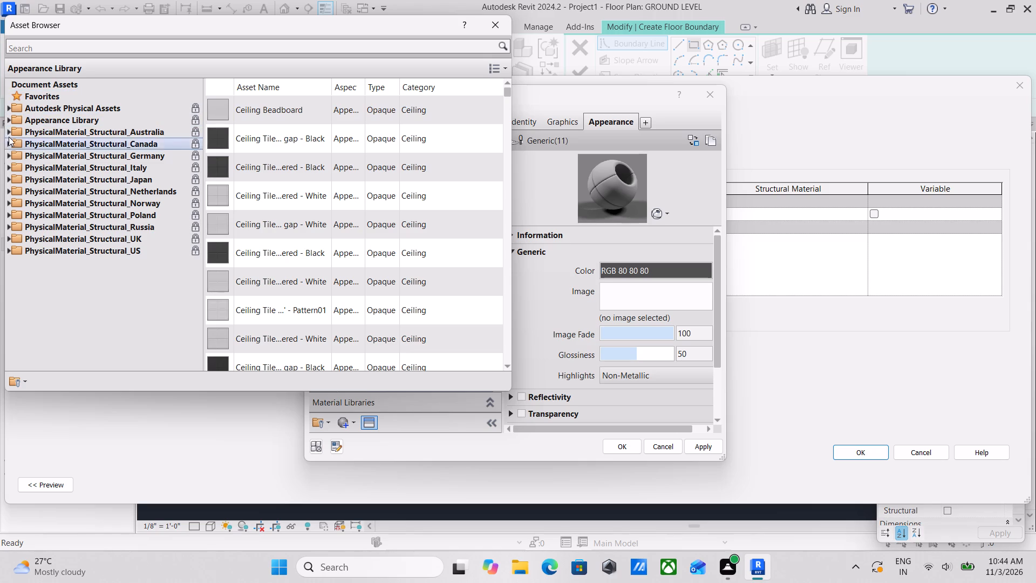
pyautogui.click(6, 116)
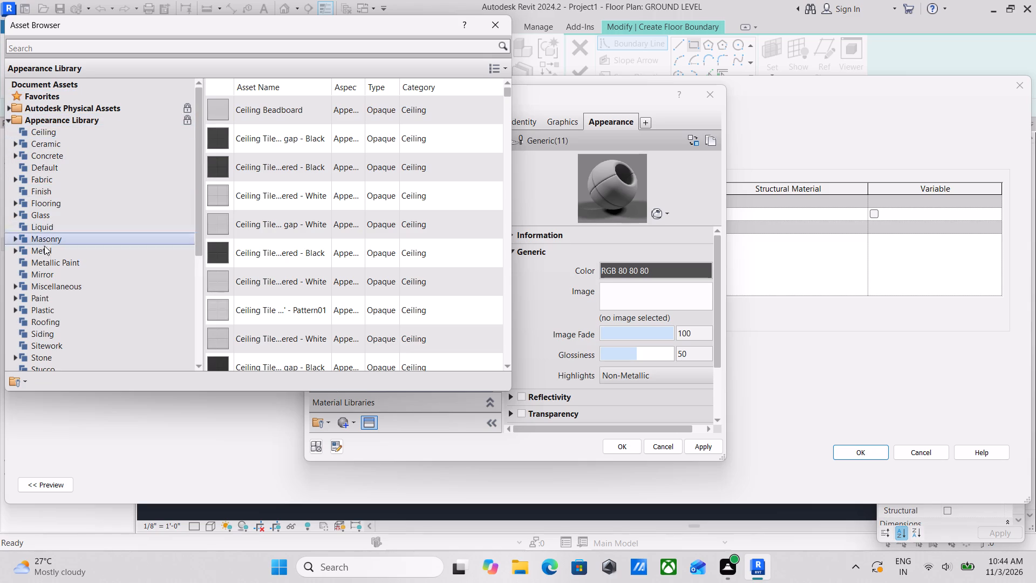
pyautogui.click(22, 213)
pyautogui.scroll(-1, 38, 296)
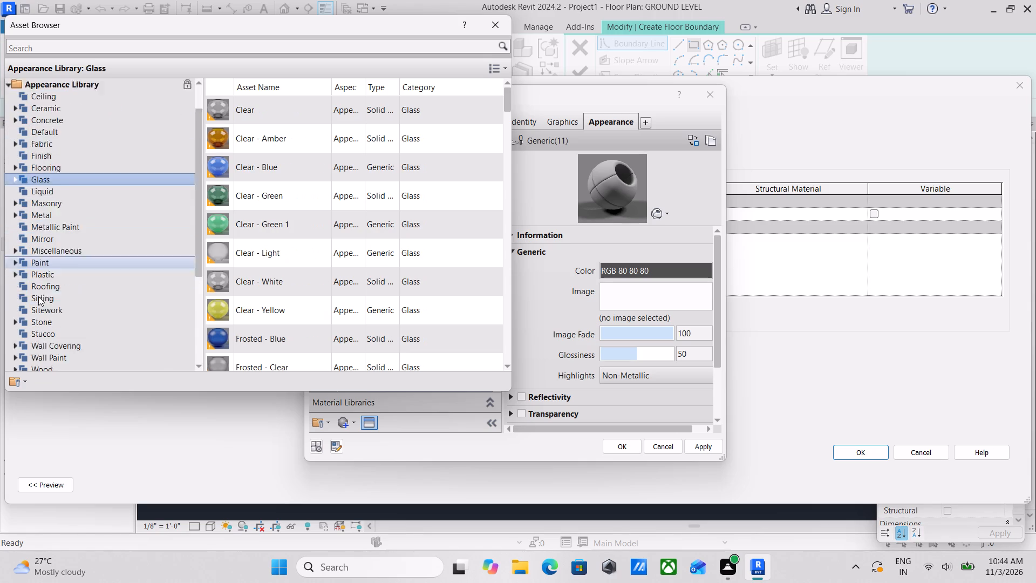
pyautogui.scroll(-1, 38, 296)
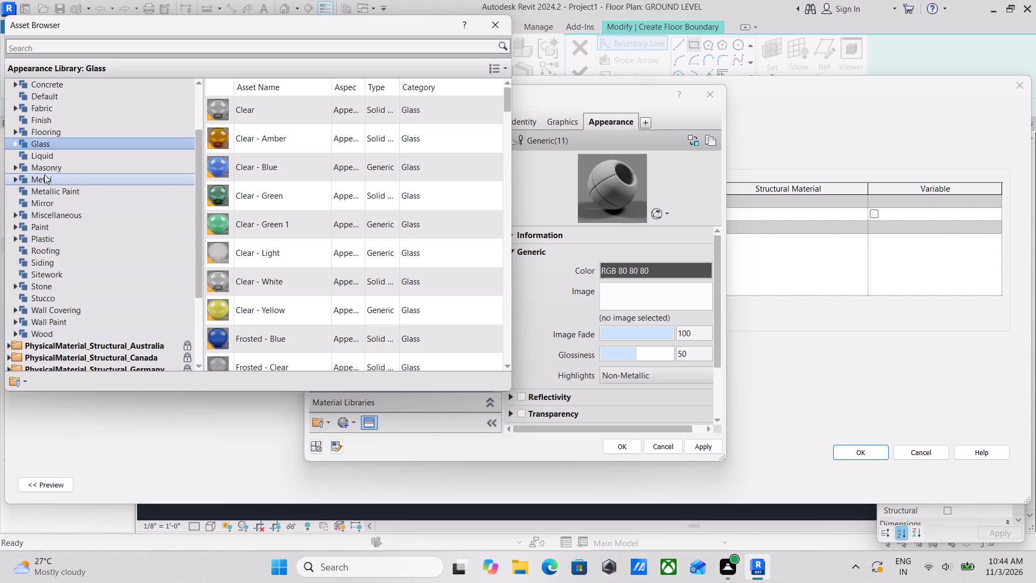
pyautogui.click(13, 237)
pyautogui.click(13, 237)
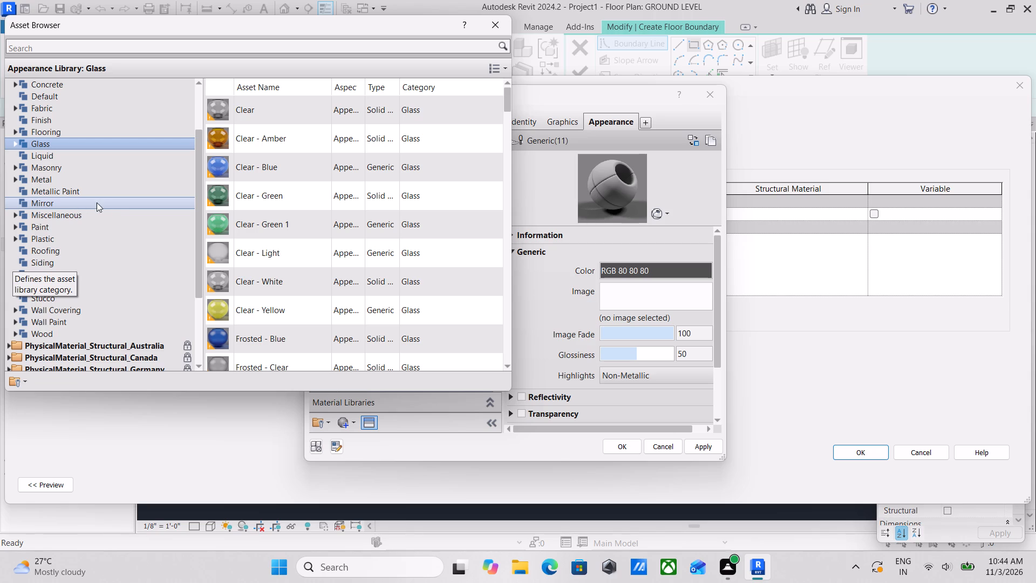
pyautogui.scroll(2, 31, 213)
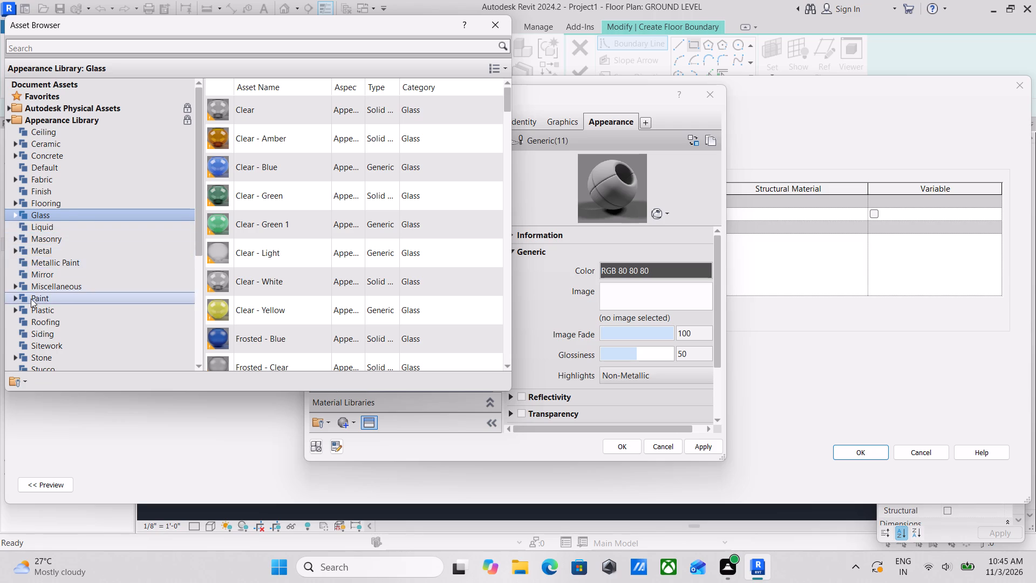
pyautogui.scroll(-1, 31, 302)
pyautogui.scroll(1, 31, 301)
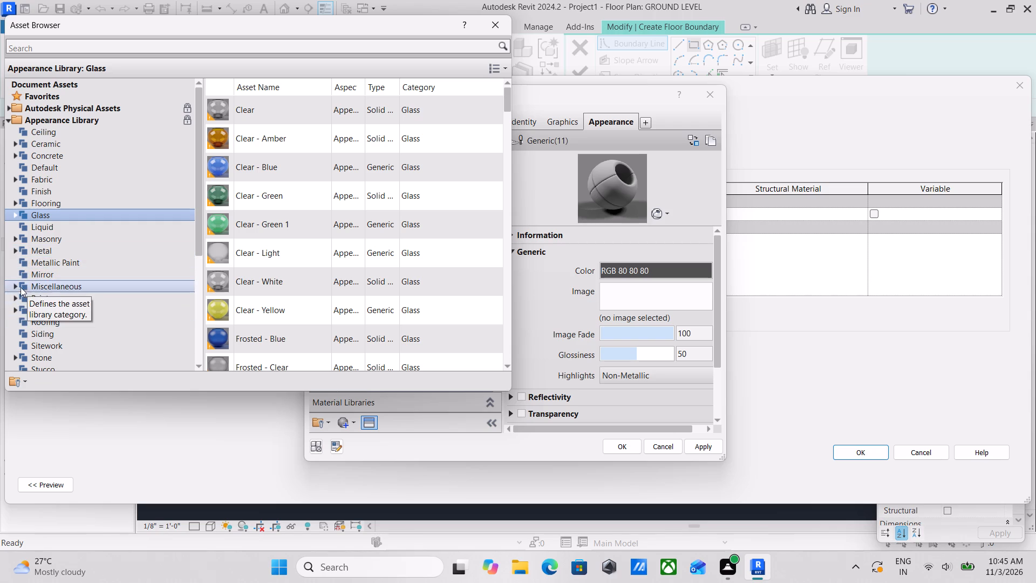
pyautogui.scroll(-1, 31, 327)
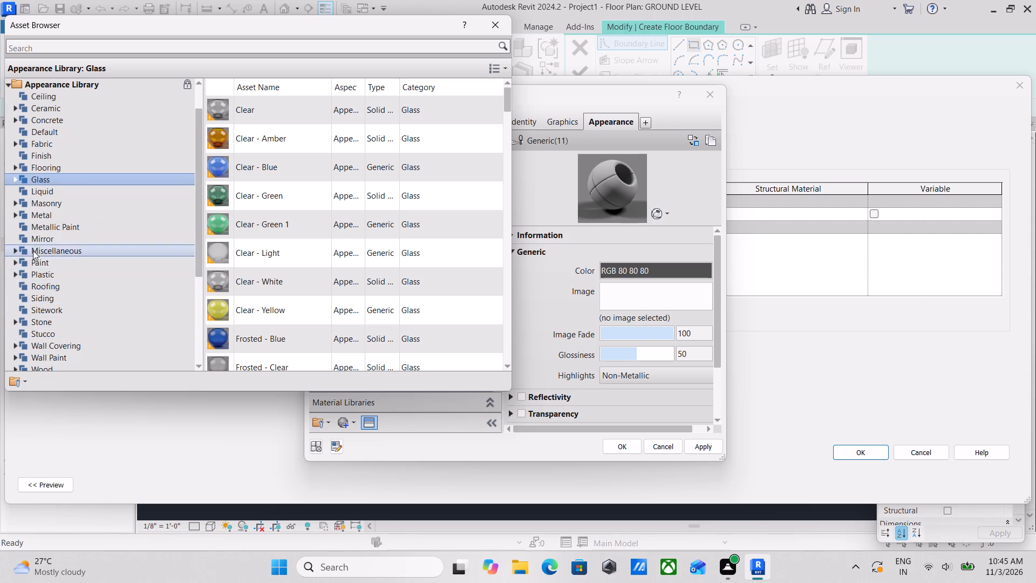
pyautogui.scroll(2, 33, 242)
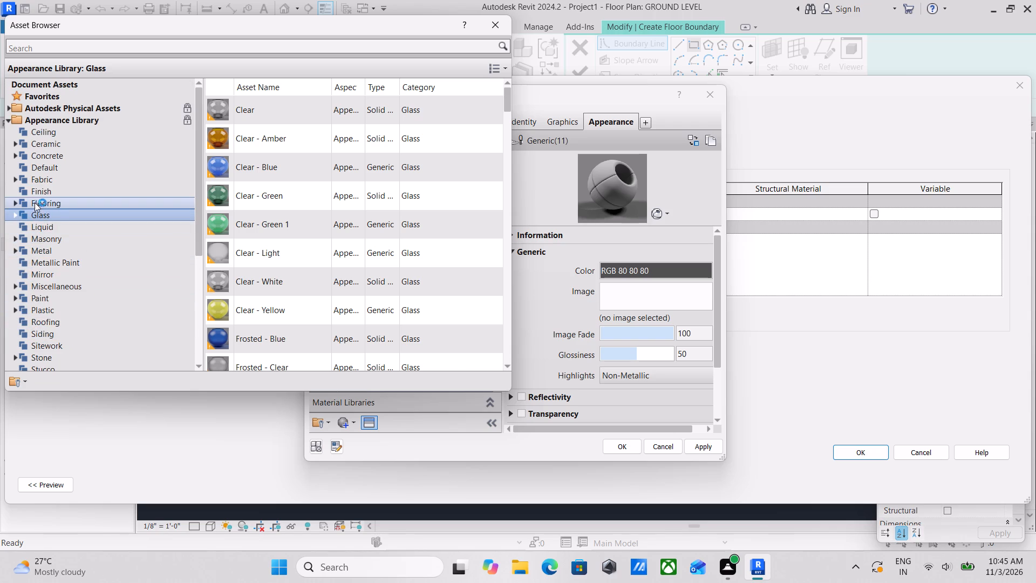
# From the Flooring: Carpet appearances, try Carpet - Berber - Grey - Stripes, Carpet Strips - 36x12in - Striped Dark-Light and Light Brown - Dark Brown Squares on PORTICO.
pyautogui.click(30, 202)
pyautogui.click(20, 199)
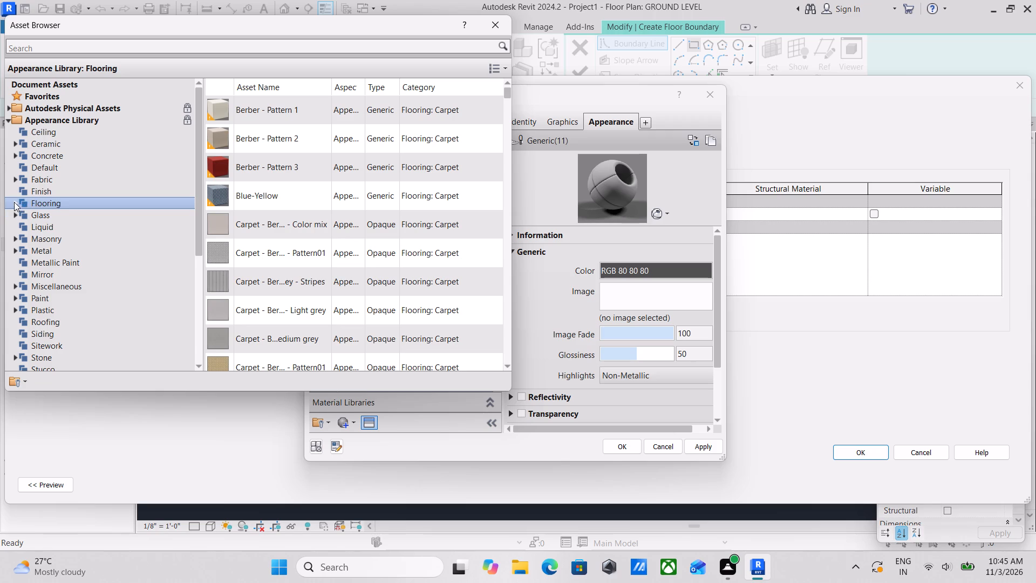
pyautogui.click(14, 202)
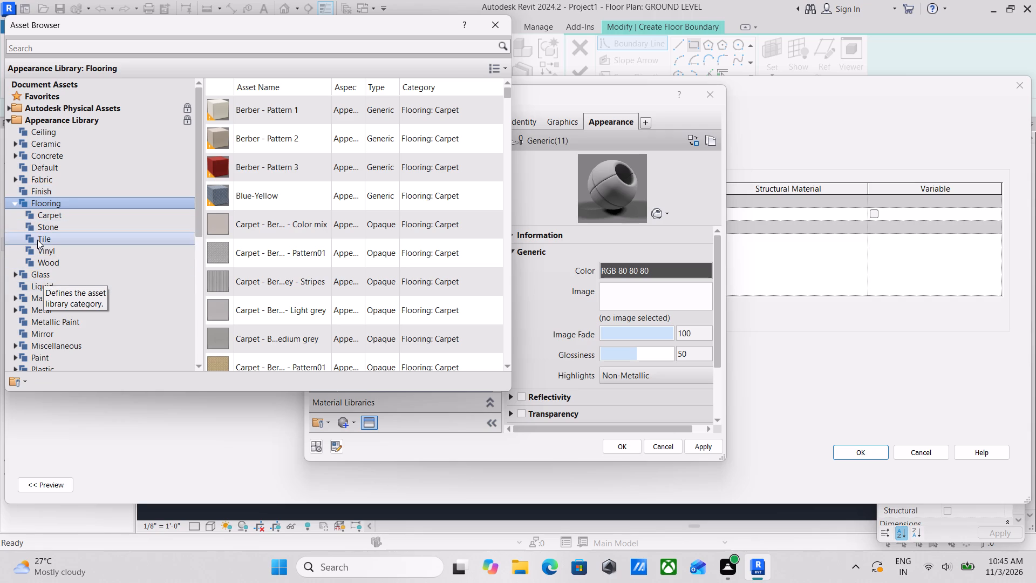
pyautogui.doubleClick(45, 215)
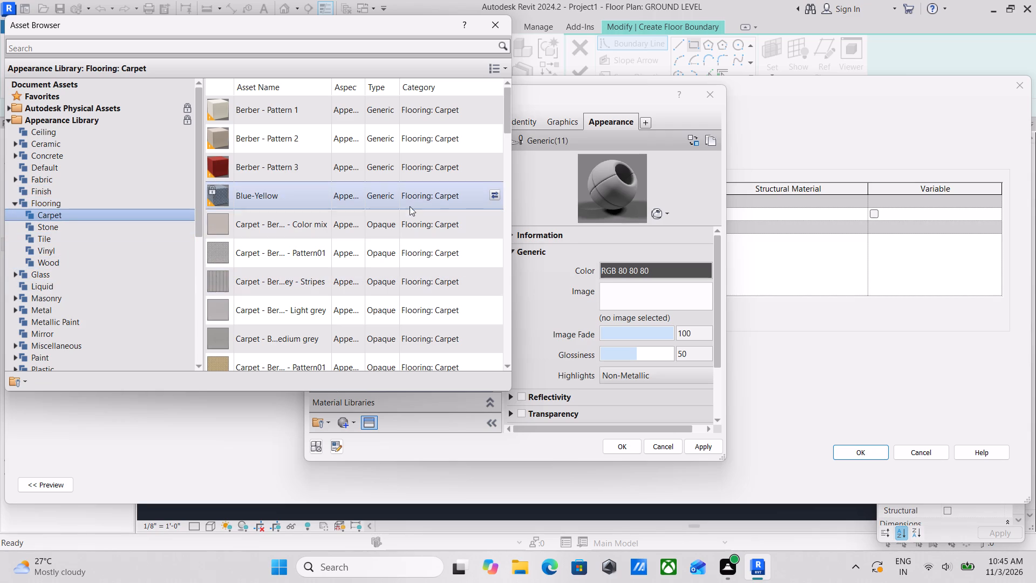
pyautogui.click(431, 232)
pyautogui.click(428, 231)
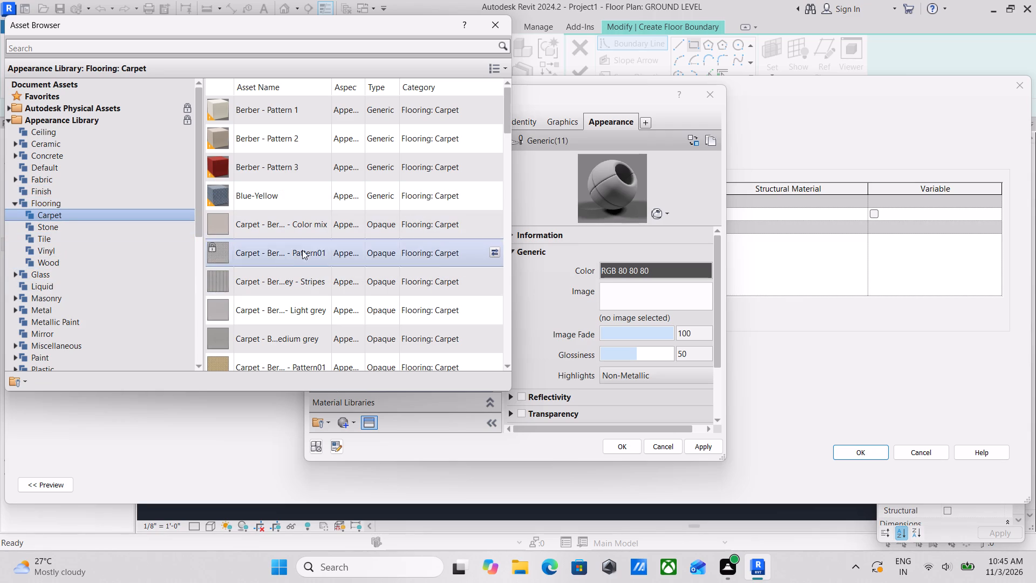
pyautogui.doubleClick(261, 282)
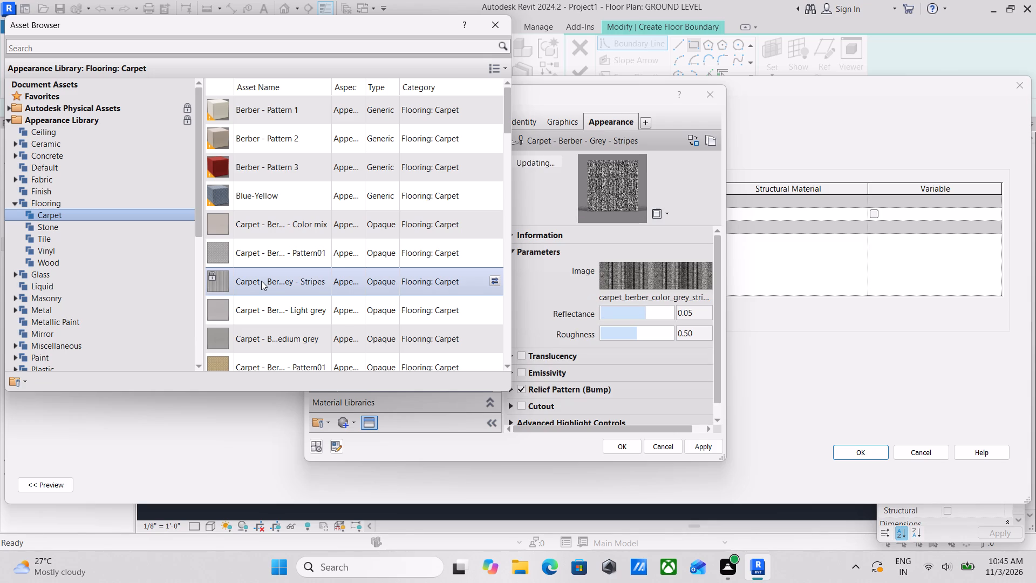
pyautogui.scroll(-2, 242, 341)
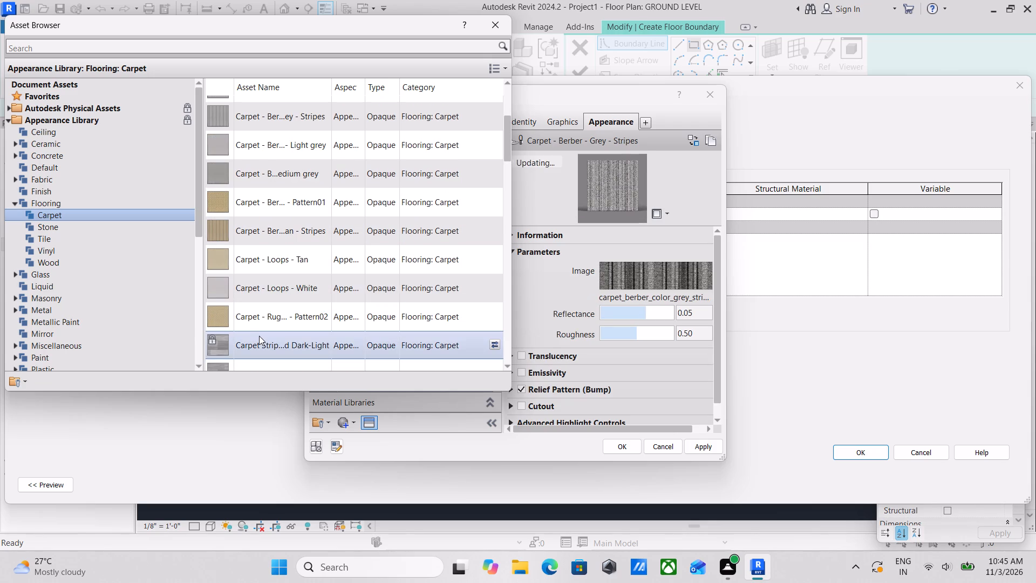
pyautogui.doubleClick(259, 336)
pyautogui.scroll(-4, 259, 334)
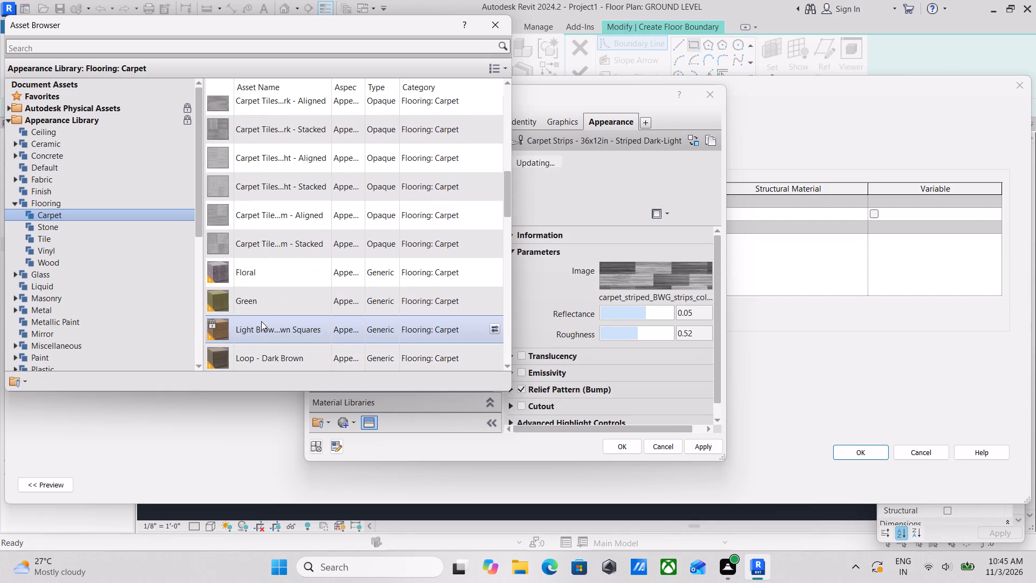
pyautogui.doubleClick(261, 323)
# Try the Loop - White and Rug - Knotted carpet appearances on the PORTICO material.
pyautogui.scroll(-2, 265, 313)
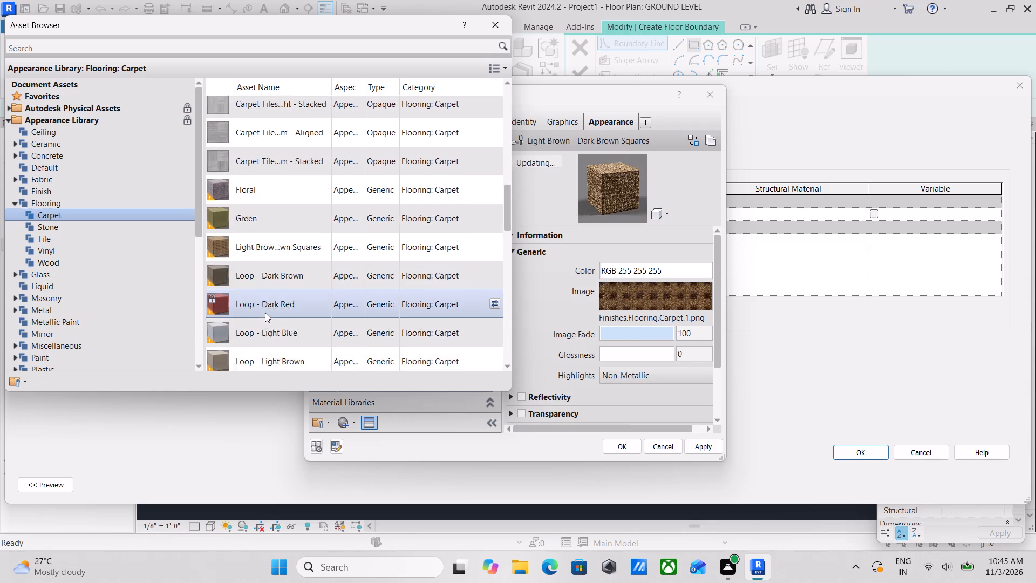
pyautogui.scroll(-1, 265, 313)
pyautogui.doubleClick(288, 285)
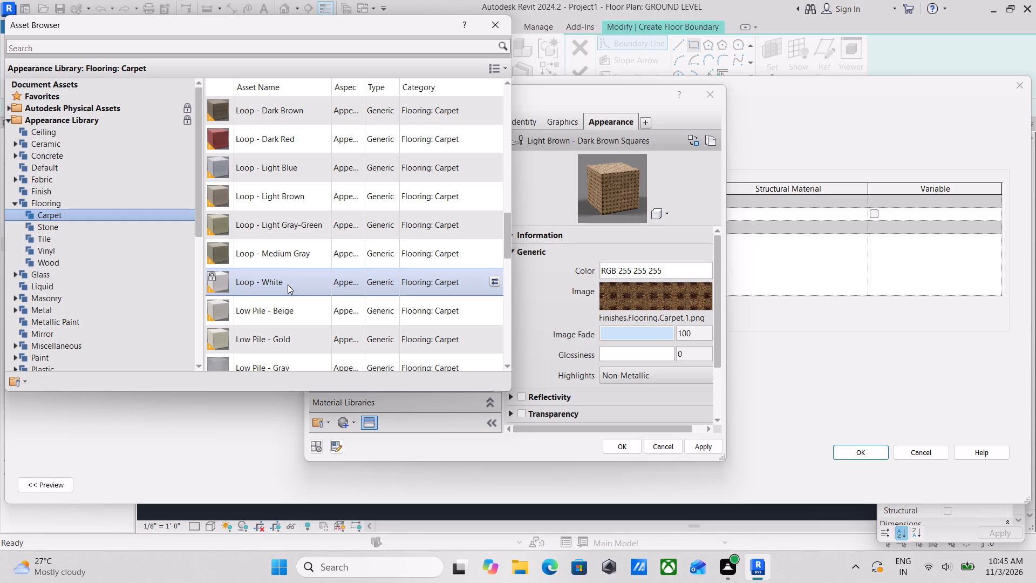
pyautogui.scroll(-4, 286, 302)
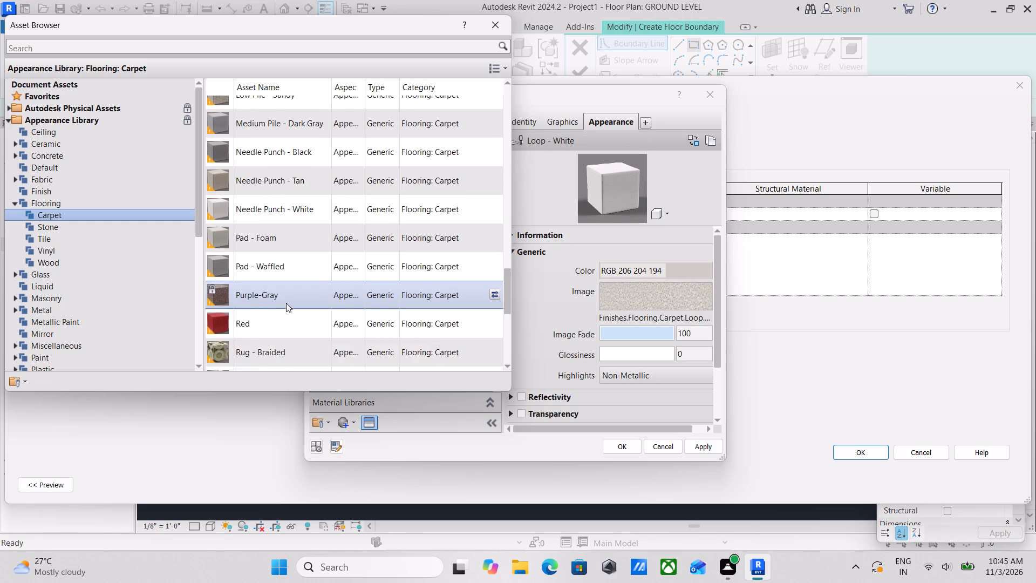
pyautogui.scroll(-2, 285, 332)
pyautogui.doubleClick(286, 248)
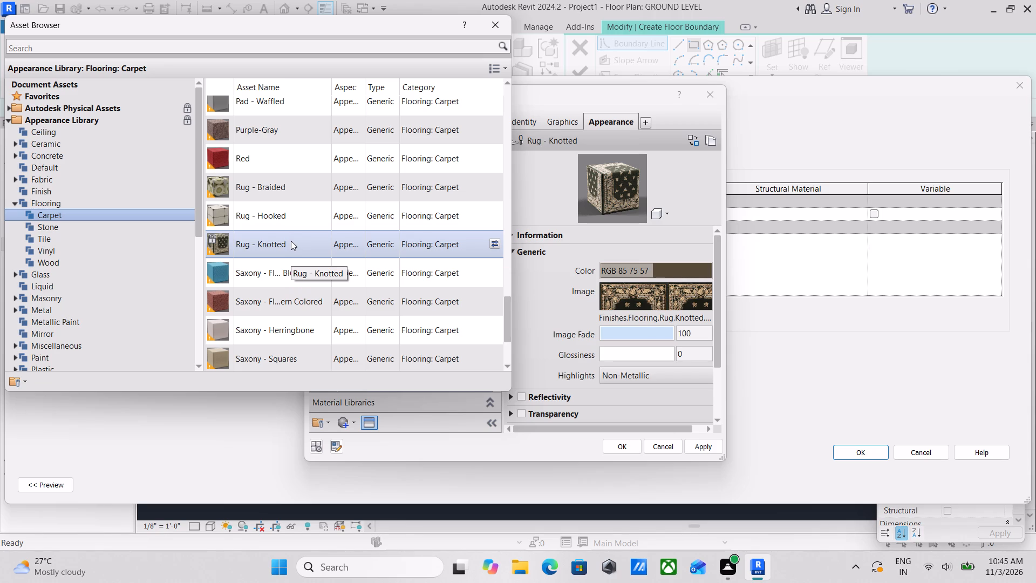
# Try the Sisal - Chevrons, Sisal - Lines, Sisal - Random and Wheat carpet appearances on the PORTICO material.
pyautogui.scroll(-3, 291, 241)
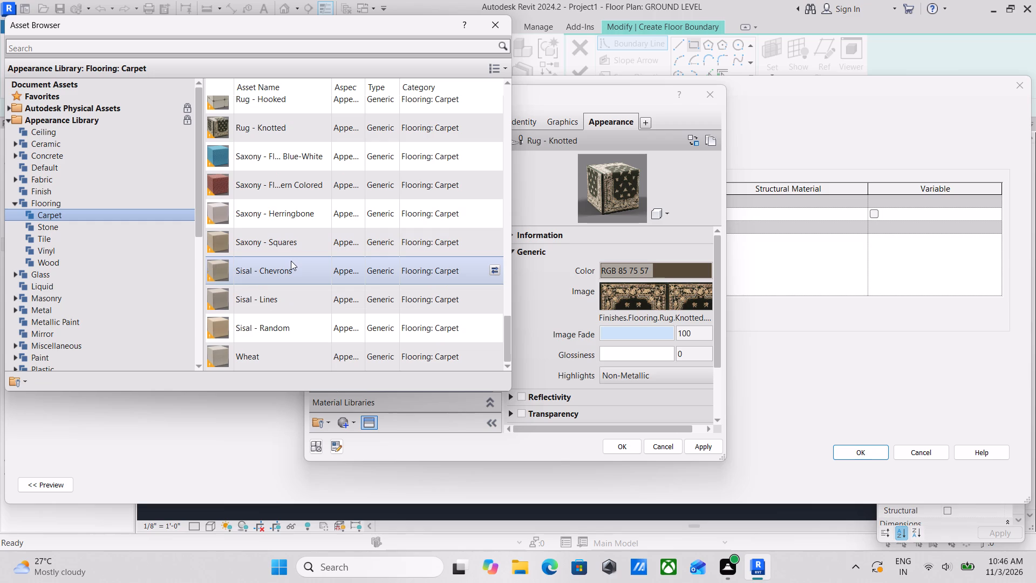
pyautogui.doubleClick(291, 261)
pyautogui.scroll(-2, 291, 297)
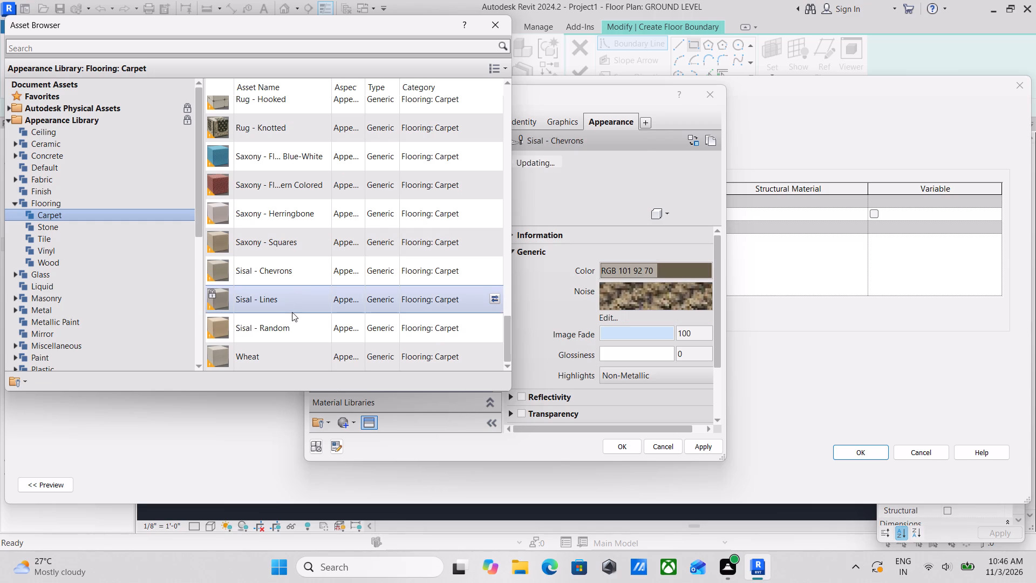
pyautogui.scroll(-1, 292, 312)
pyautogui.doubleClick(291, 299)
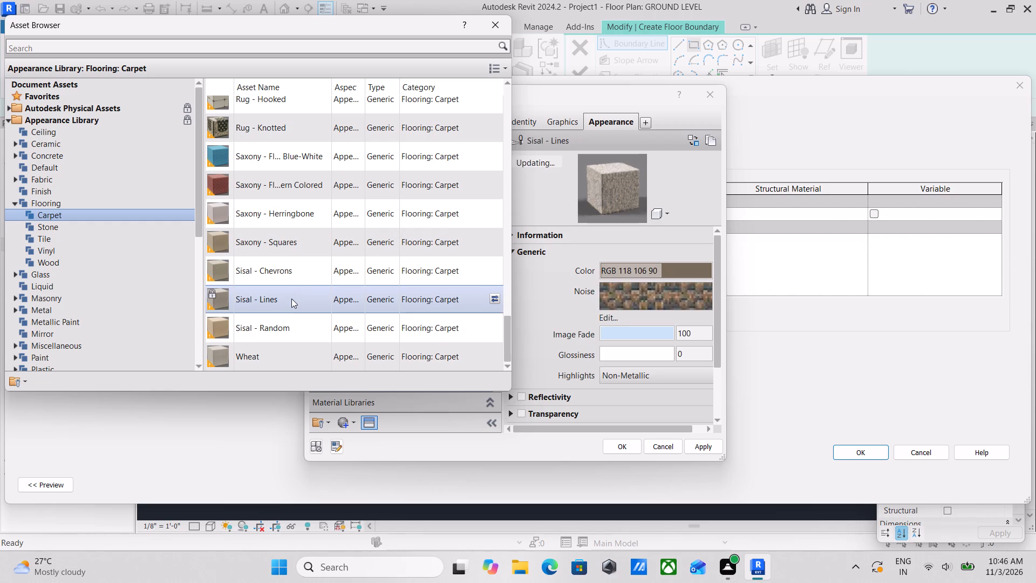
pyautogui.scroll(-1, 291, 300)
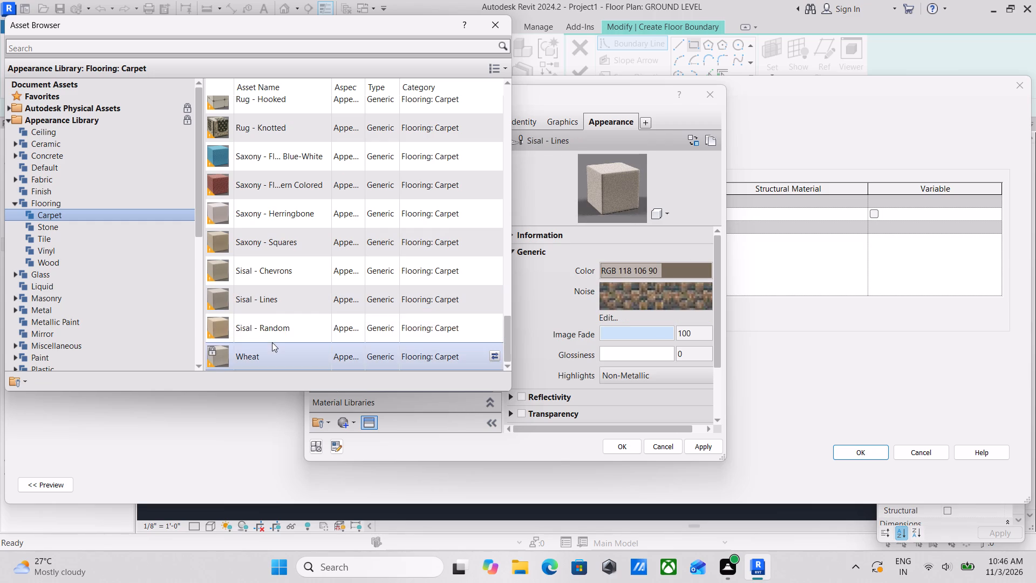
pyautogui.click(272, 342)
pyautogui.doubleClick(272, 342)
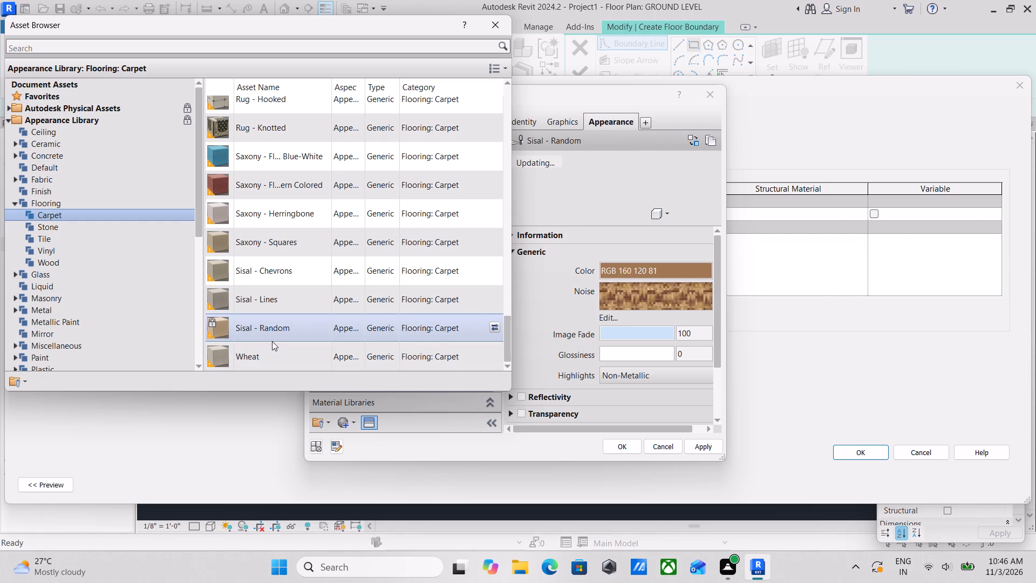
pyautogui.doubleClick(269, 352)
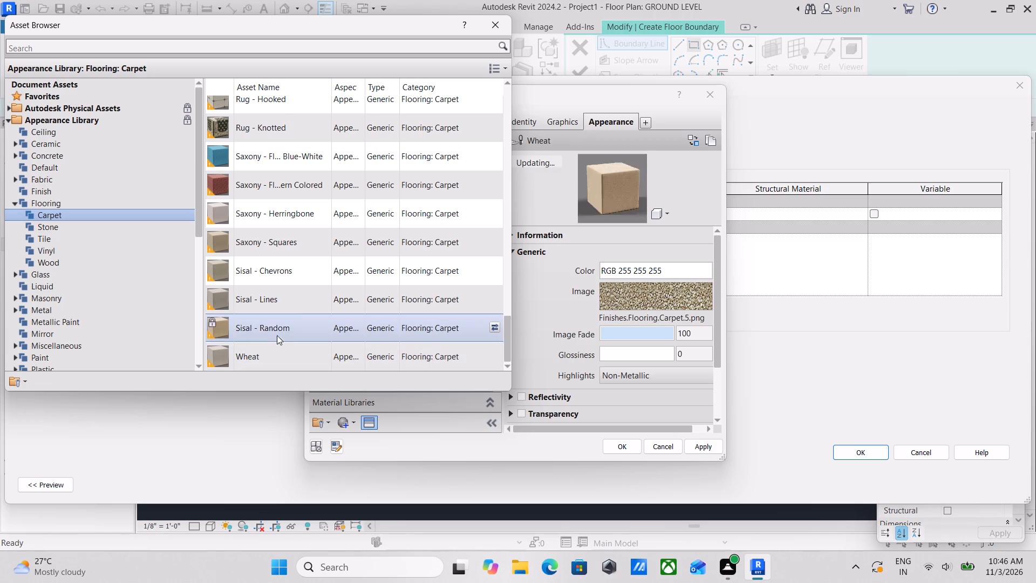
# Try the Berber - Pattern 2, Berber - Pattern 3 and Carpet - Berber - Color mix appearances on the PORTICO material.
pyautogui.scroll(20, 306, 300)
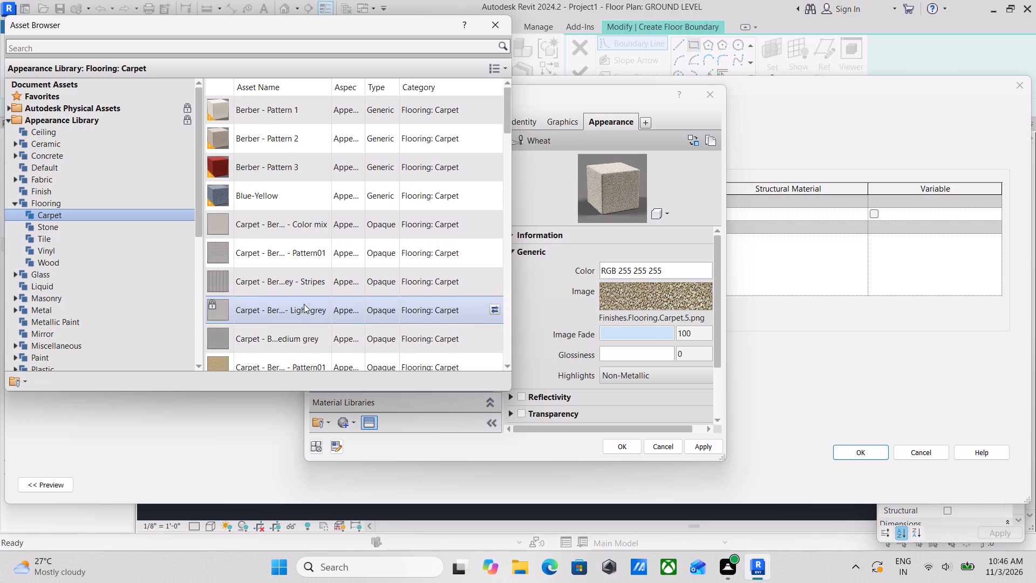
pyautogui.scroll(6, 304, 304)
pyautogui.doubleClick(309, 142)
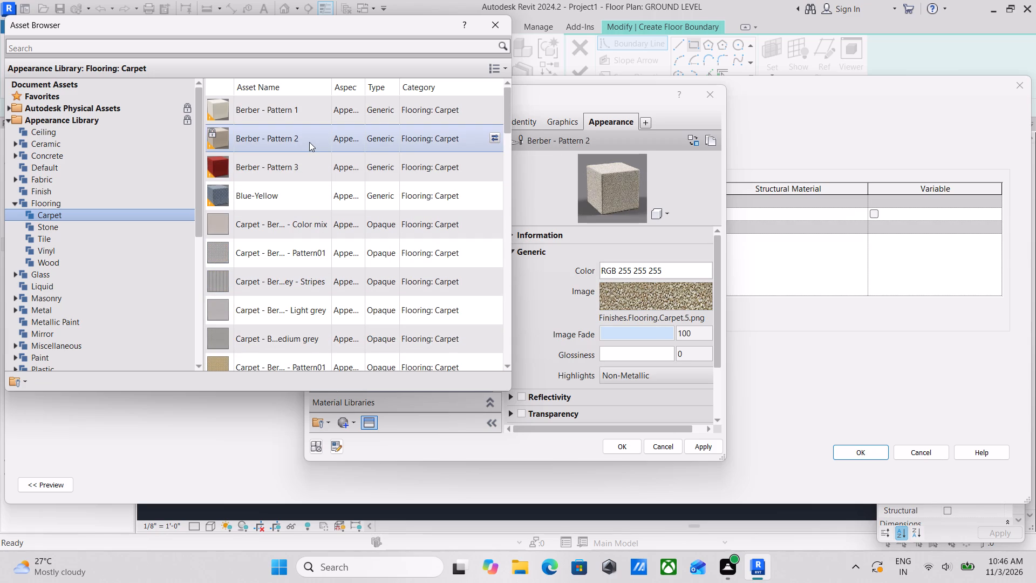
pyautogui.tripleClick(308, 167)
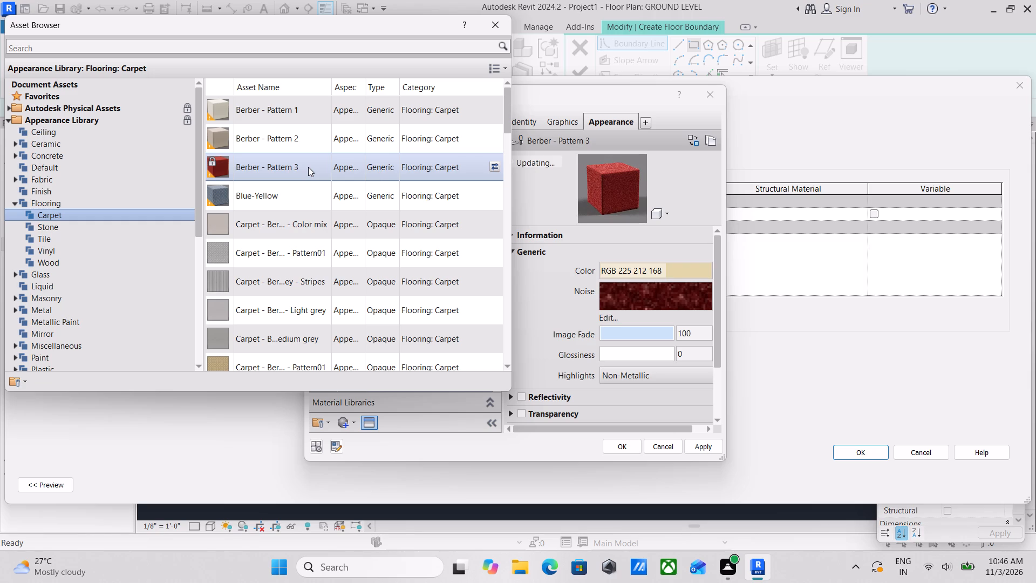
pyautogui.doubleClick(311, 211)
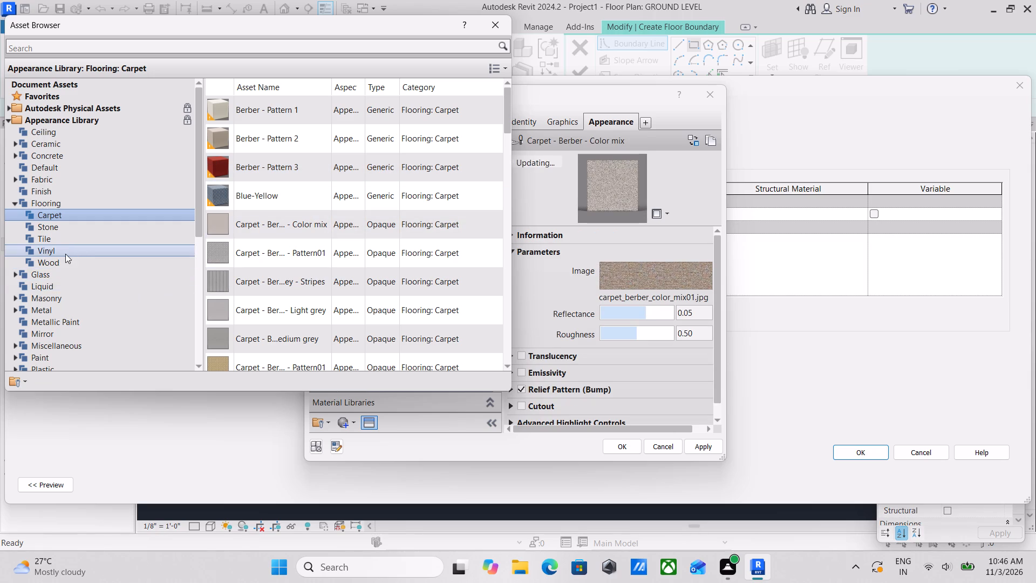
# Assign the Square - Blue-Gray appearance from the Flooring: Tile category to the PORTICO material.
pyautogui.doubleClick(57, 236)
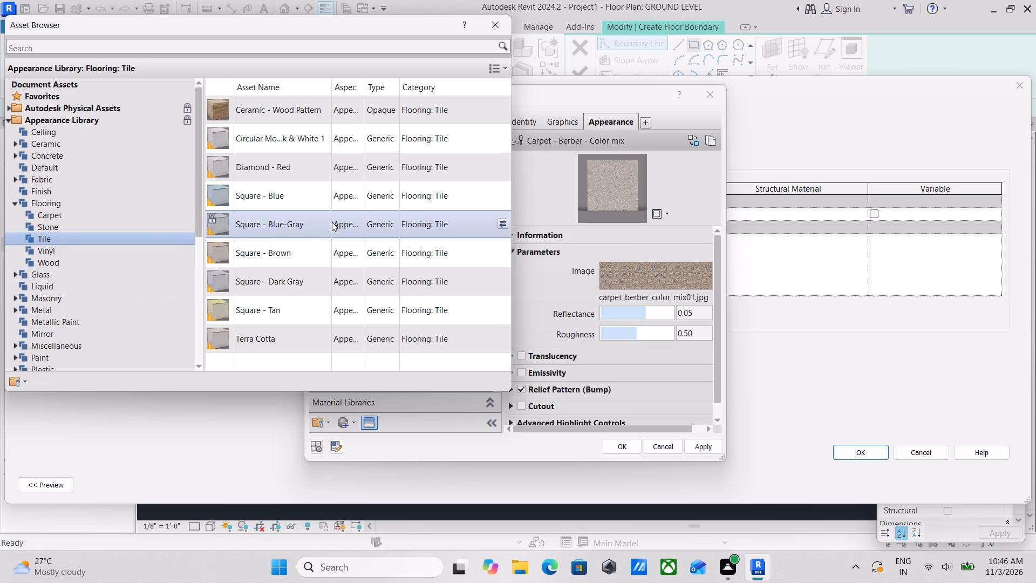
pyautogui.doubleClick(337, 221)
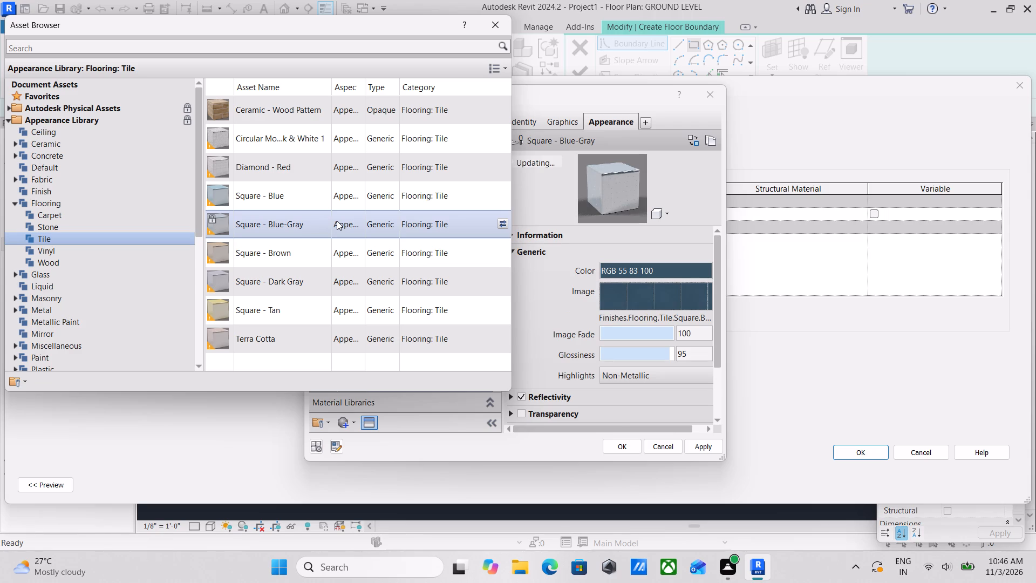
pyautogui.scroll(-3, 297, 256)
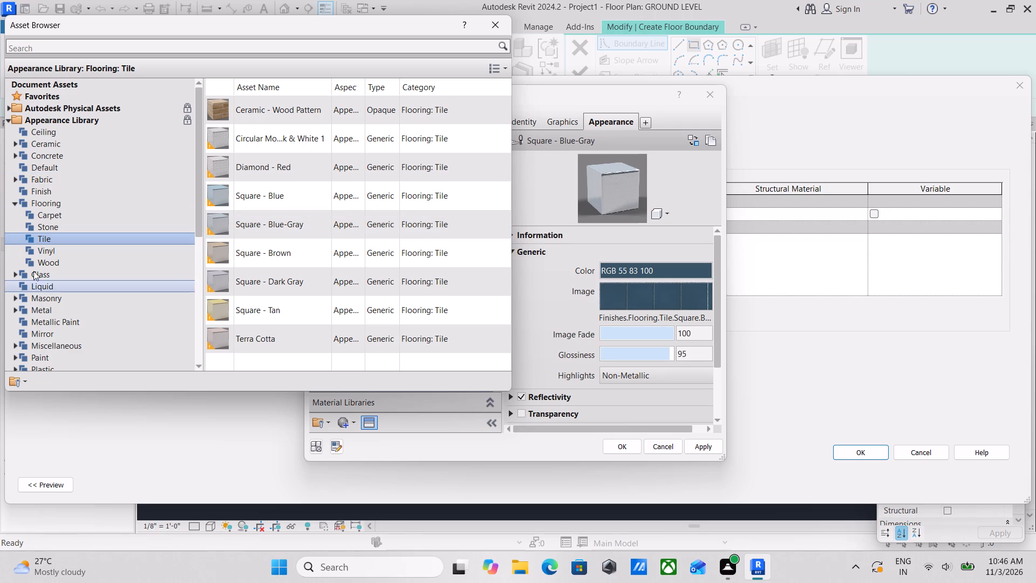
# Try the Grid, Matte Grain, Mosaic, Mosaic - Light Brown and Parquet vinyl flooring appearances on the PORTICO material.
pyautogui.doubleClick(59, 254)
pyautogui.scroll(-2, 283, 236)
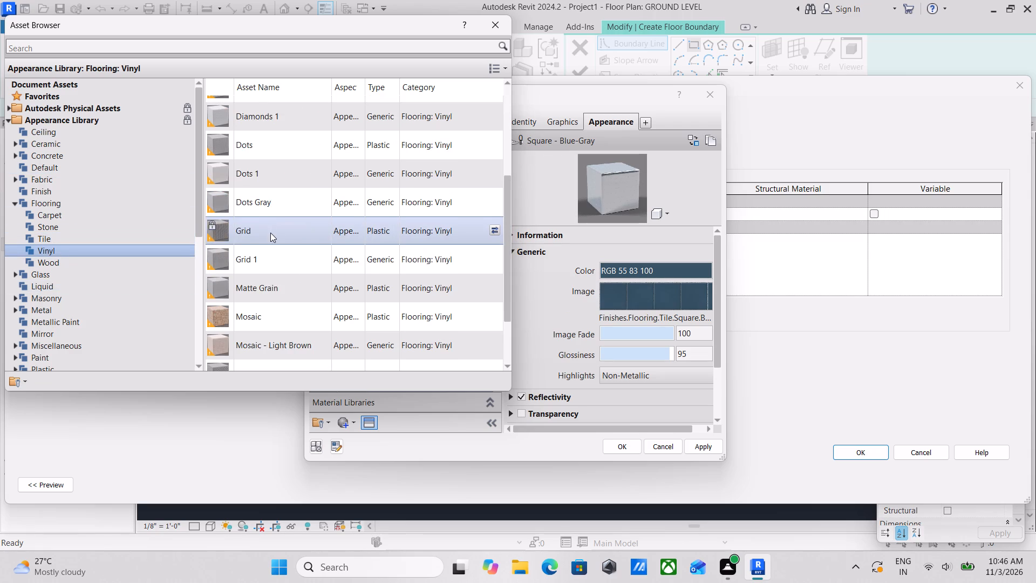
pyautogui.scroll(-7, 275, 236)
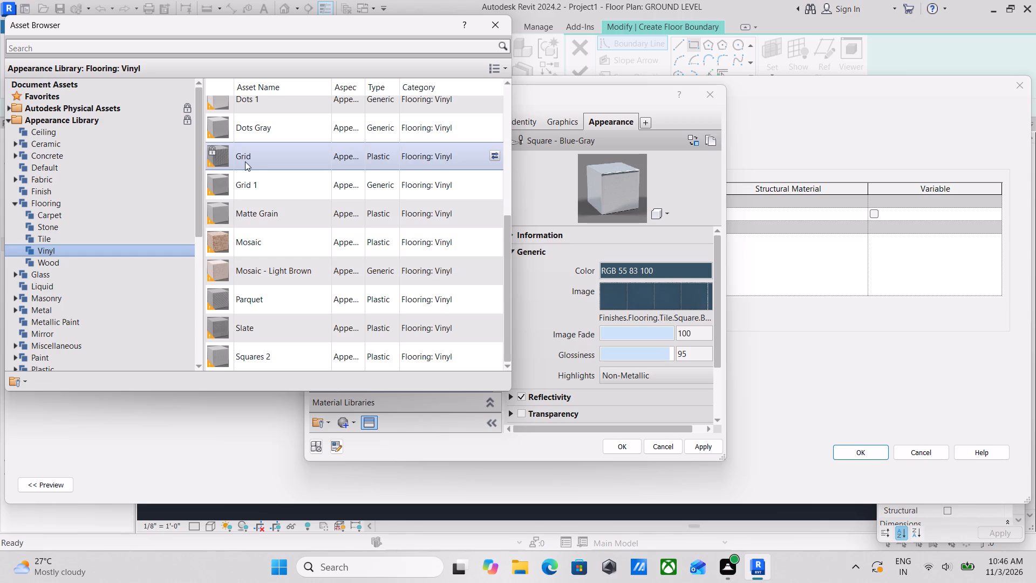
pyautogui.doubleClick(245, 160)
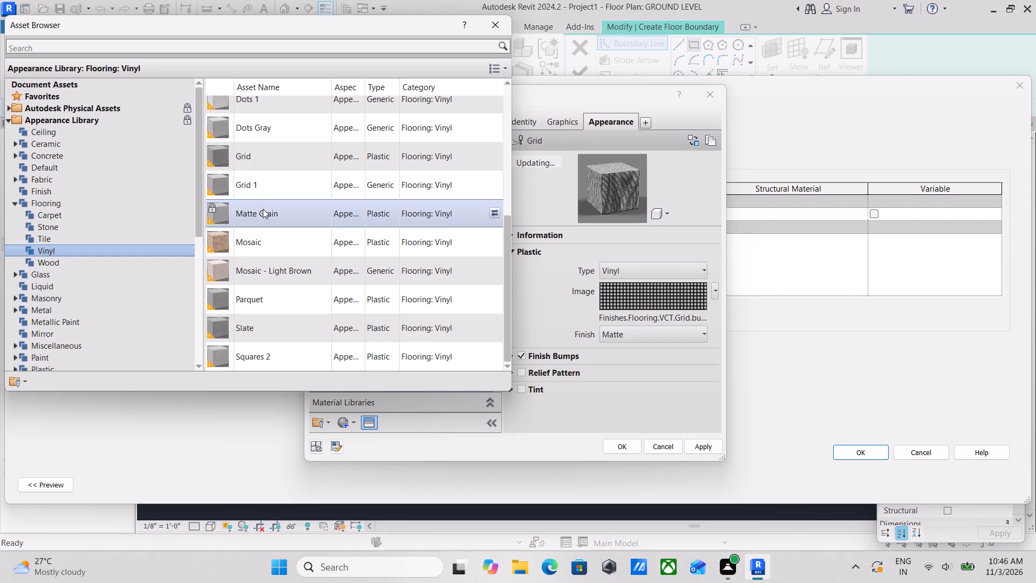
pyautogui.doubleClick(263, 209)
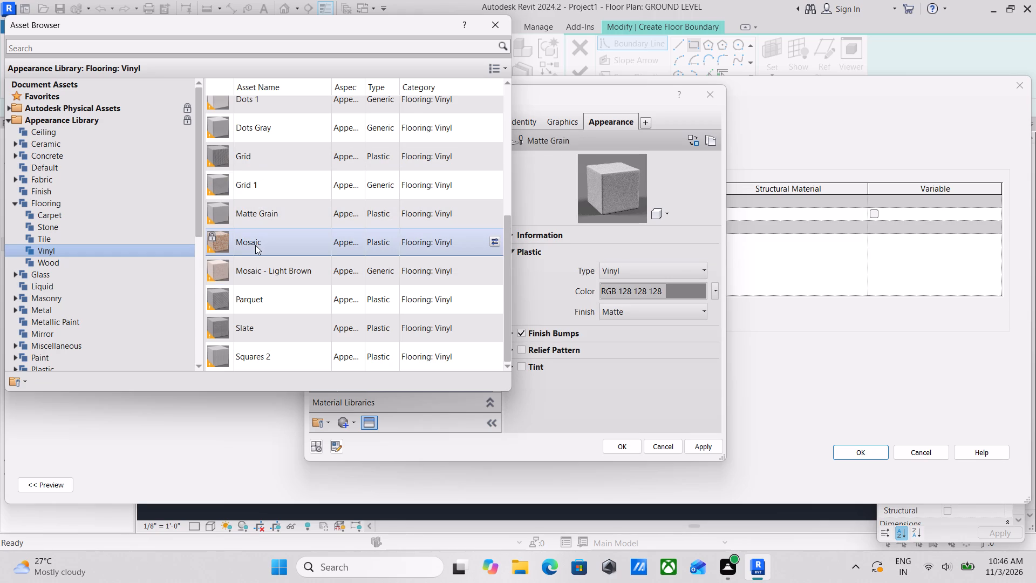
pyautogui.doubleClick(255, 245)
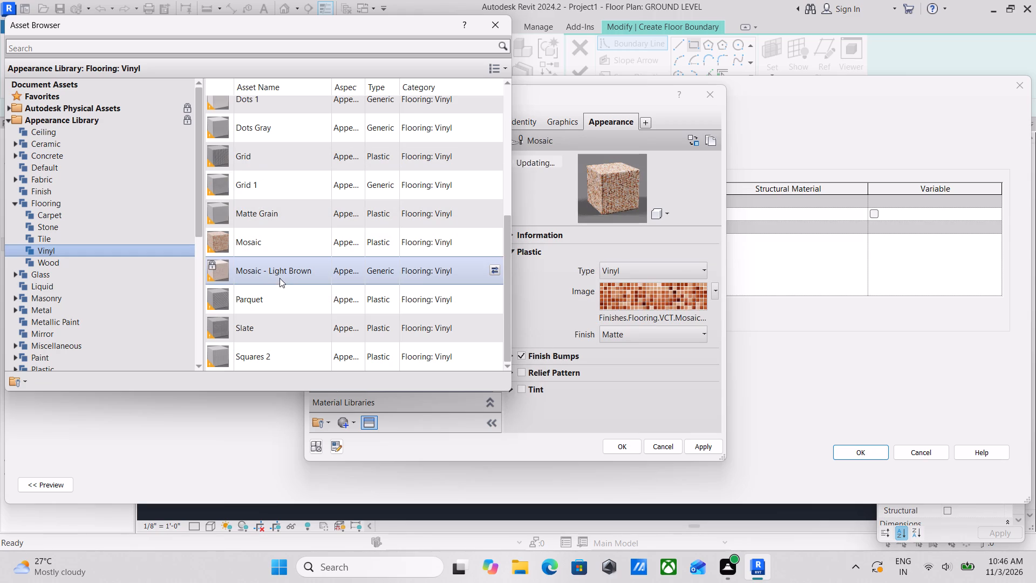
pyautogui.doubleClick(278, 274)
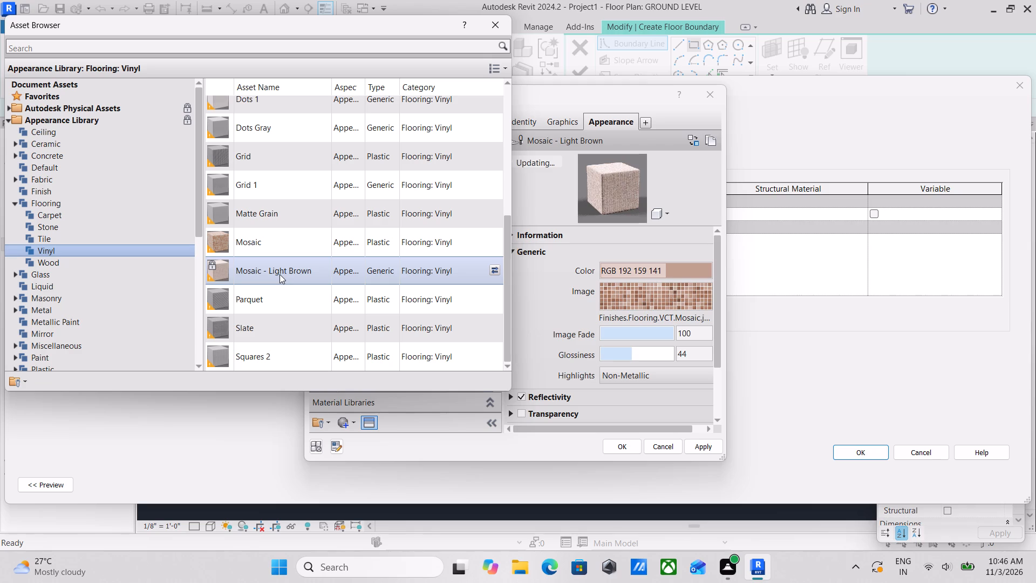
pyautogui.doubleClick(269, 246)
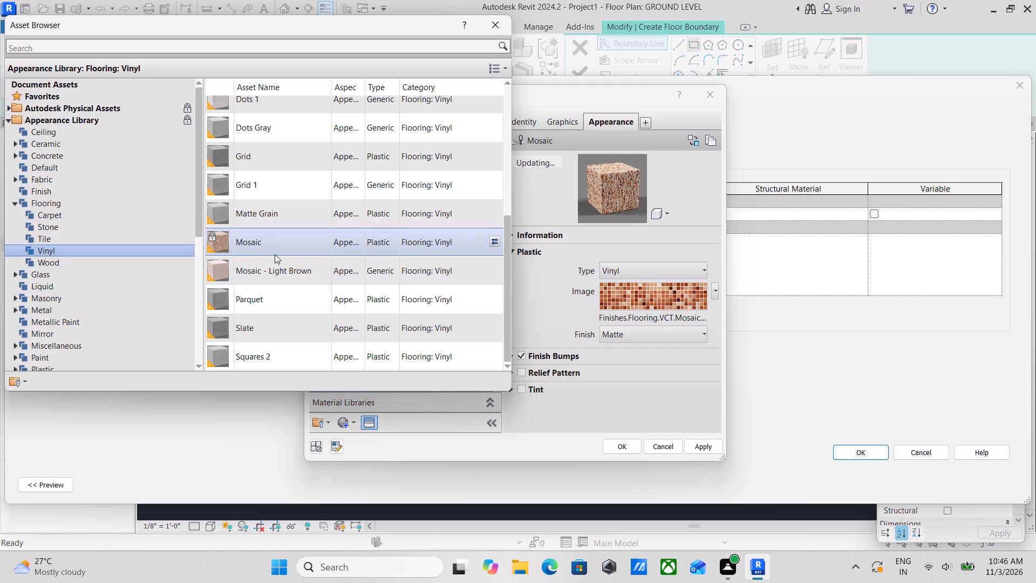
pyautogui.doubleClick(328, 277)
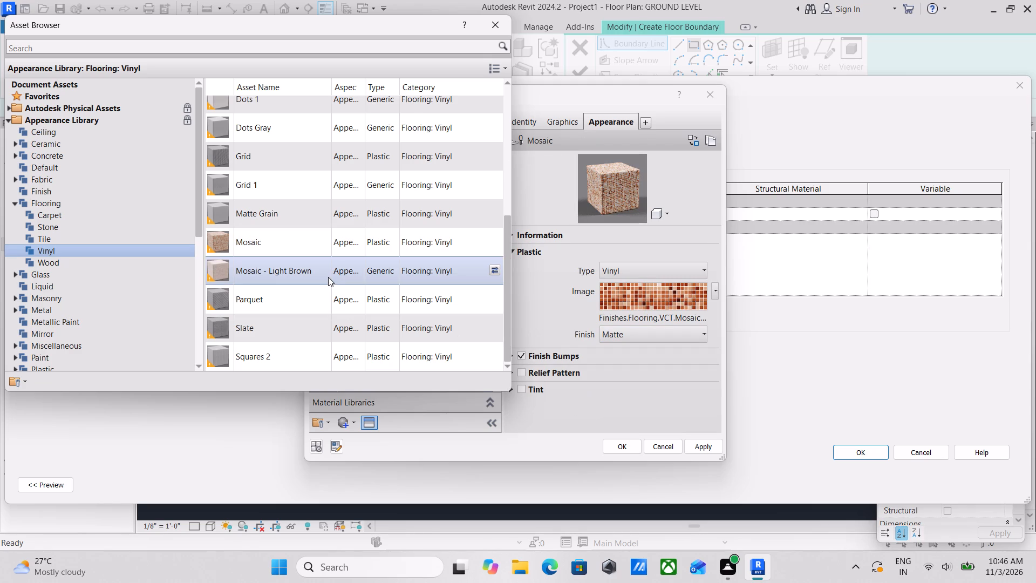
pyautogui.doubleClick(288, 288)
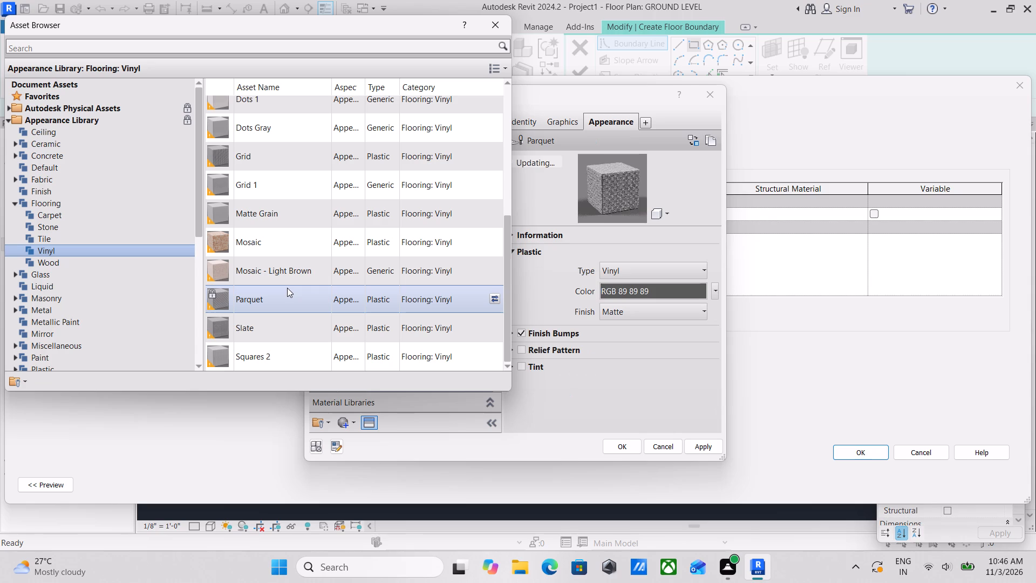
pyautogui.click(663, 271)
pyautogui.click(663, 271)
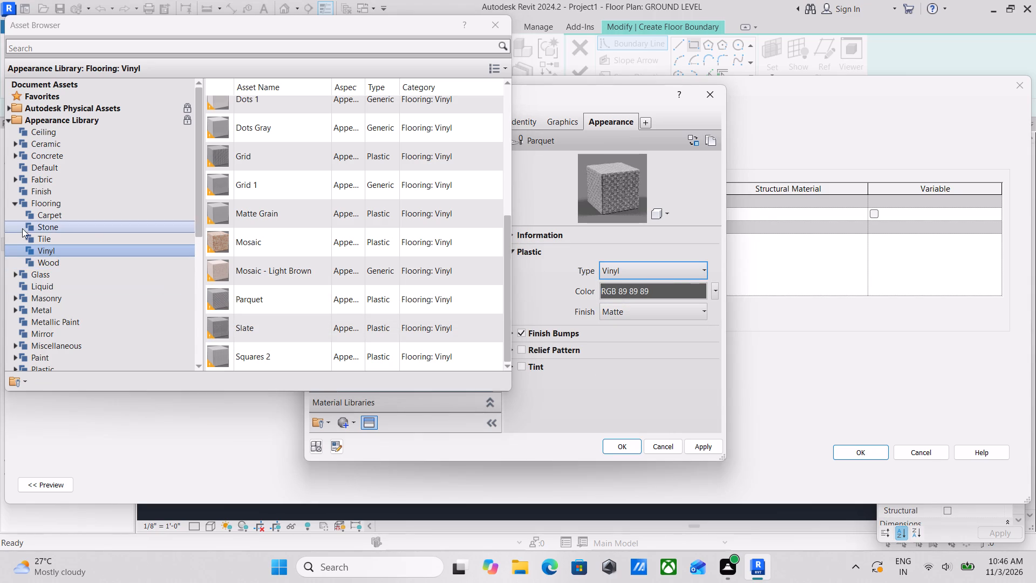
# Look through the Flooring: Carpet appearances for a finish that suits the PORTICO material.
pyautogui.scroll(-1, 44, 279)
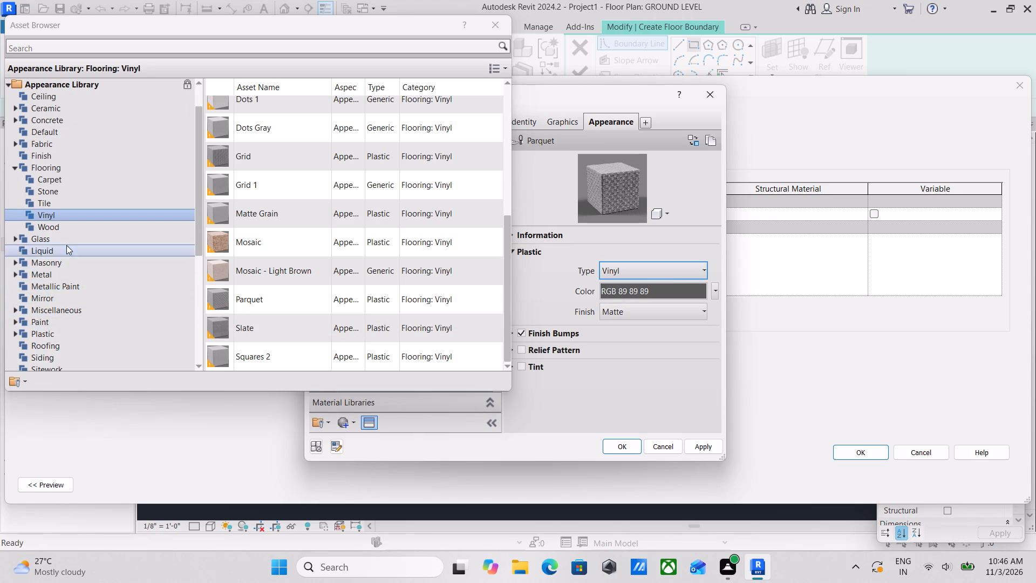
pyautogui.scroll(2, 66, 245)
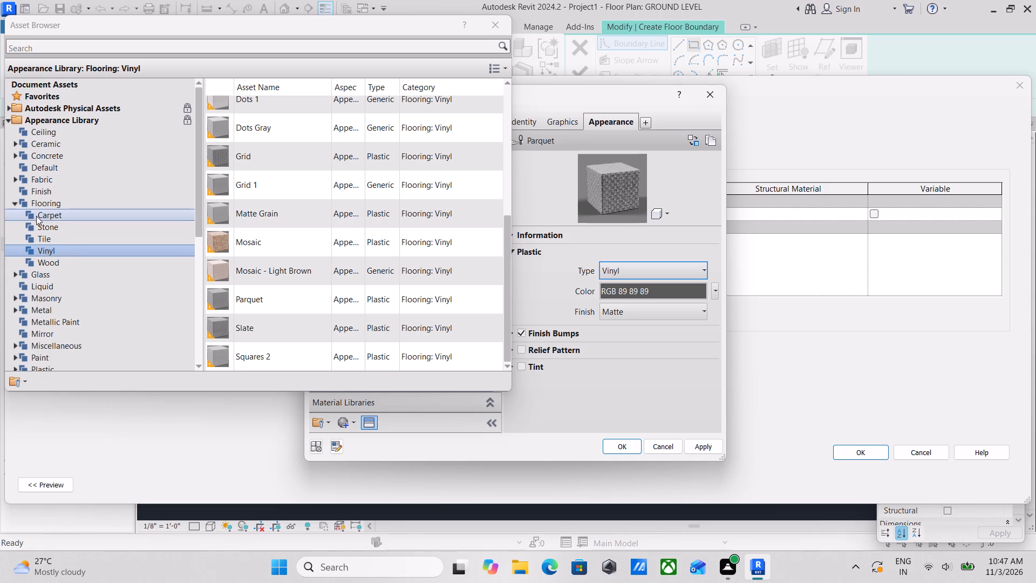
pyautogui.doubleClick(43, 211)
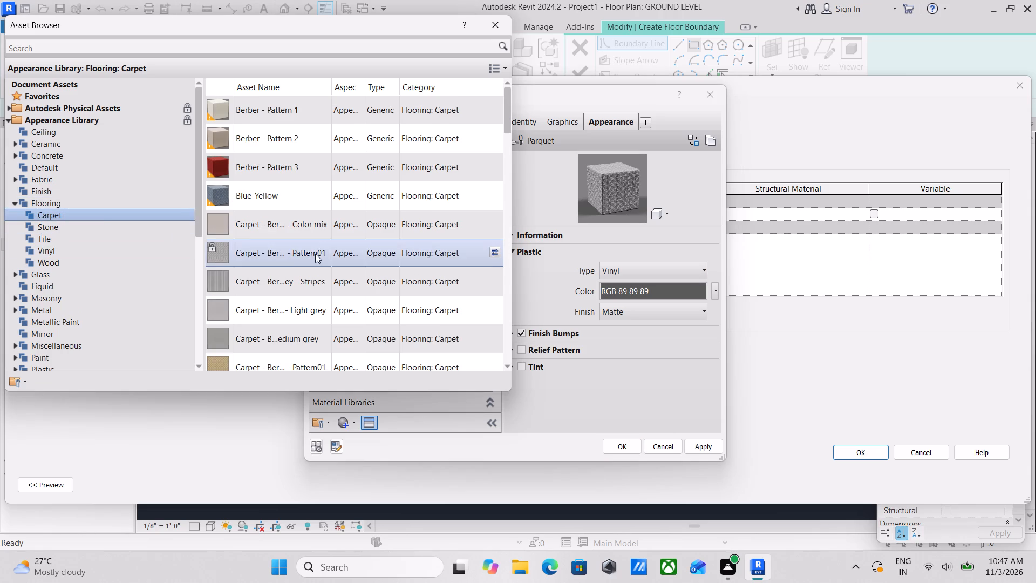
pyautogui.scroll(-11, 233, 221)
pyautogui.scroll(1, 231, 232)
pyautogui.scroll(-6, 231, 232)
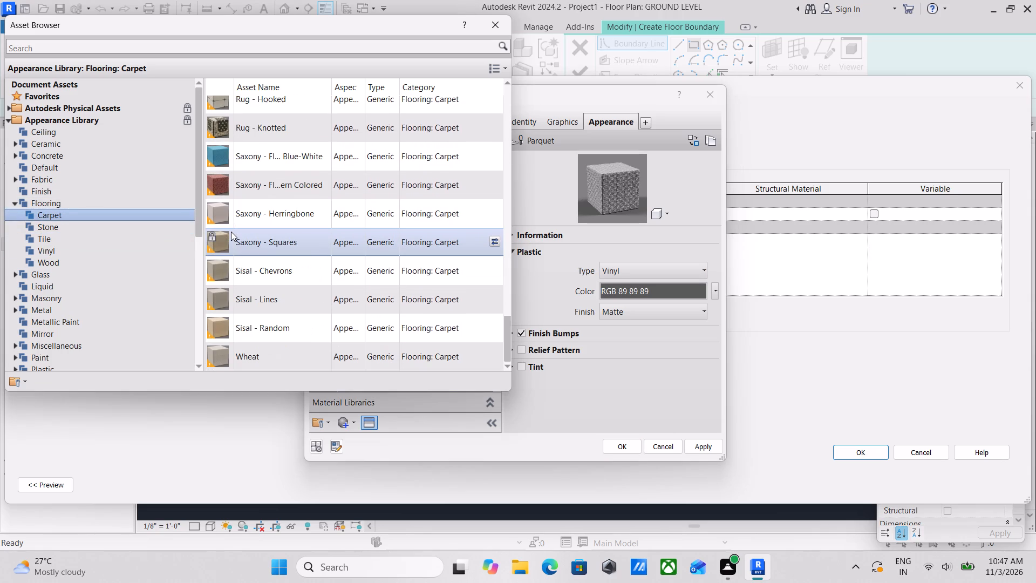
pyautogui.scroll(-4, 231, 232)
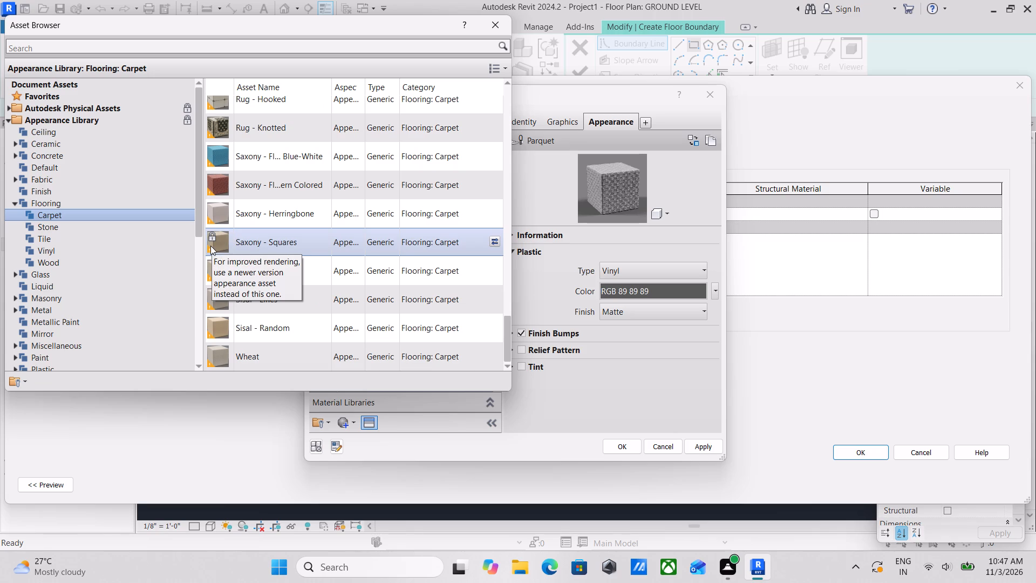
pyautogui.scroll(-2, 220, 266)
pyautogui.scroll(-2, 281, 328)
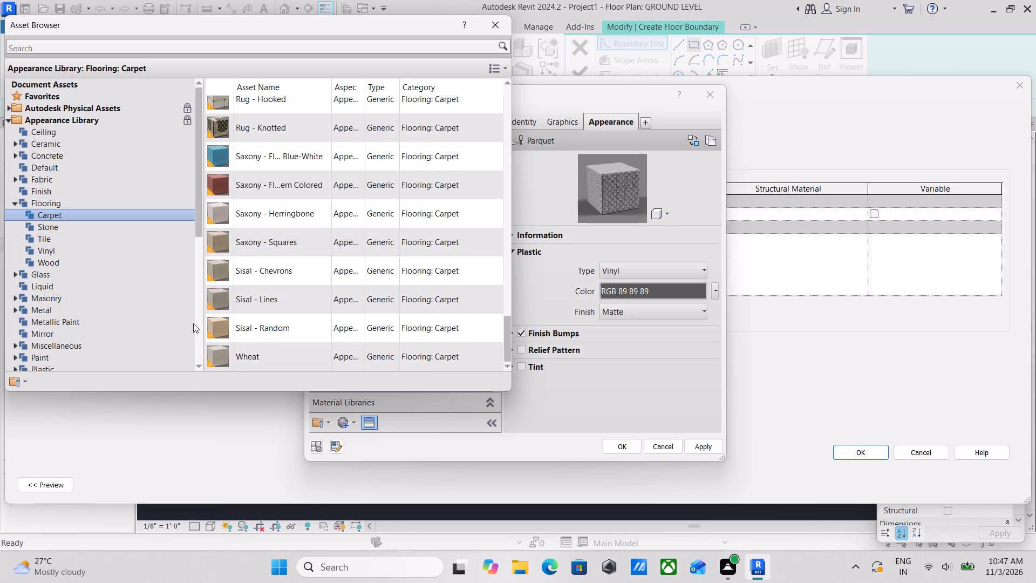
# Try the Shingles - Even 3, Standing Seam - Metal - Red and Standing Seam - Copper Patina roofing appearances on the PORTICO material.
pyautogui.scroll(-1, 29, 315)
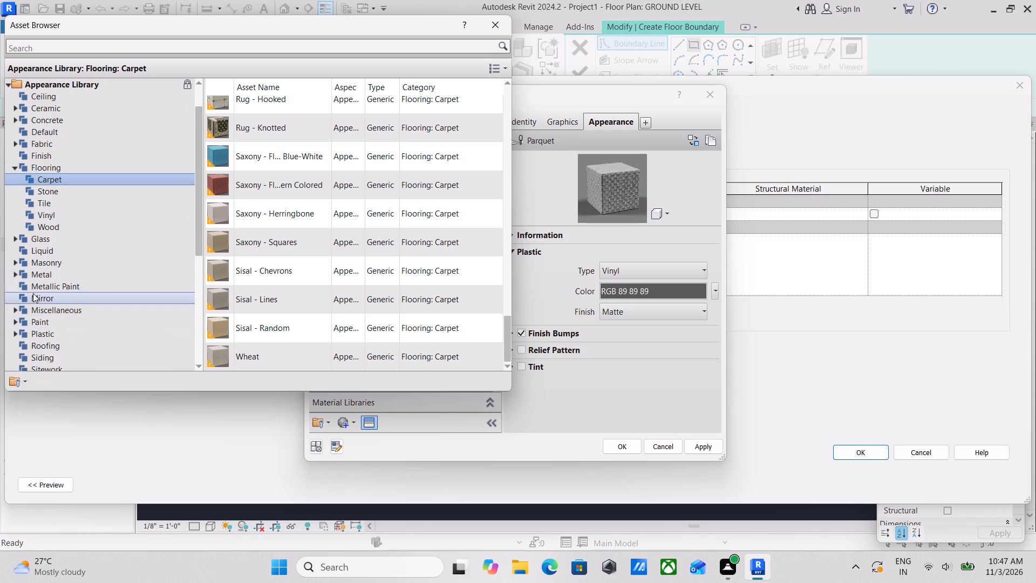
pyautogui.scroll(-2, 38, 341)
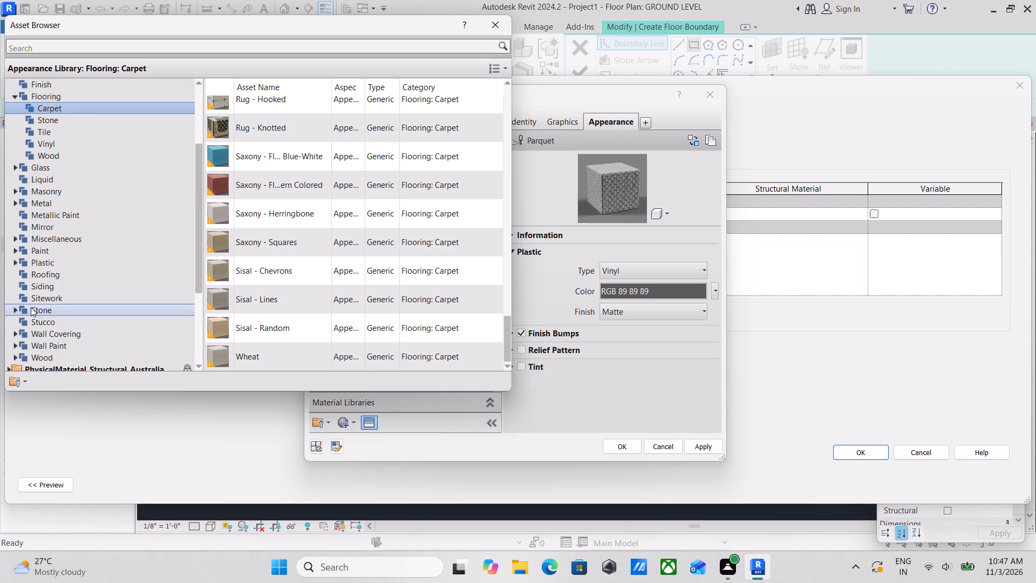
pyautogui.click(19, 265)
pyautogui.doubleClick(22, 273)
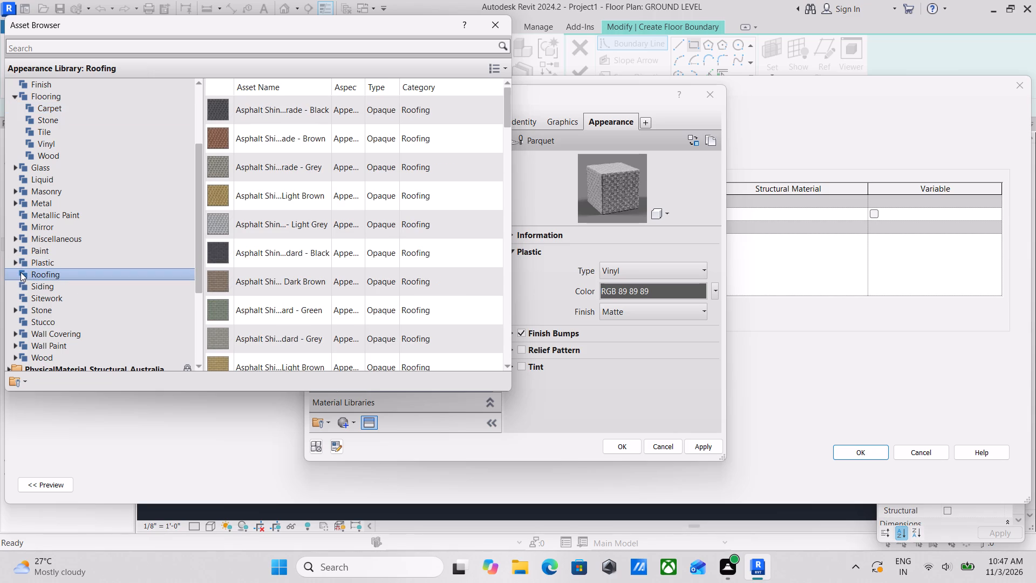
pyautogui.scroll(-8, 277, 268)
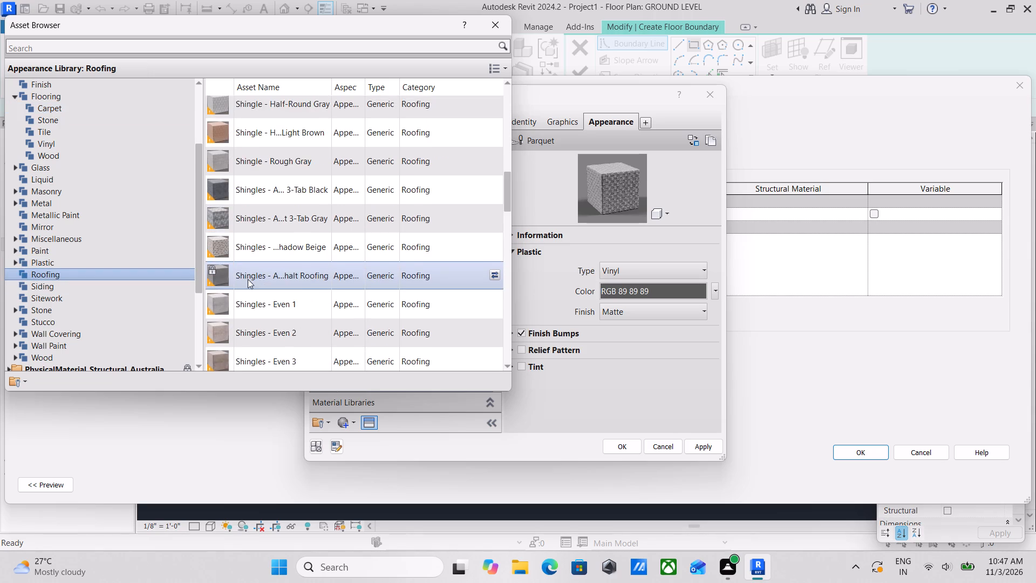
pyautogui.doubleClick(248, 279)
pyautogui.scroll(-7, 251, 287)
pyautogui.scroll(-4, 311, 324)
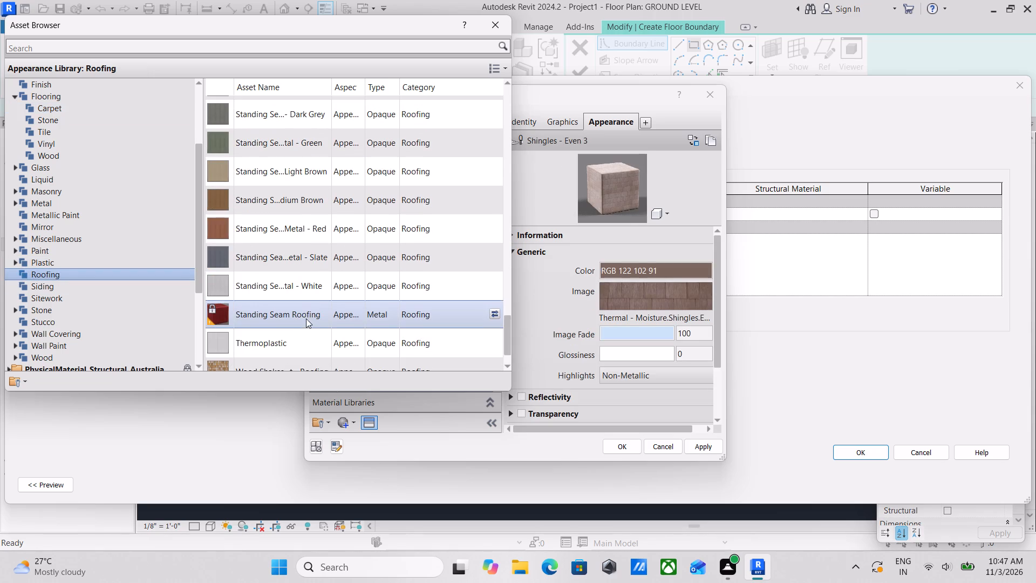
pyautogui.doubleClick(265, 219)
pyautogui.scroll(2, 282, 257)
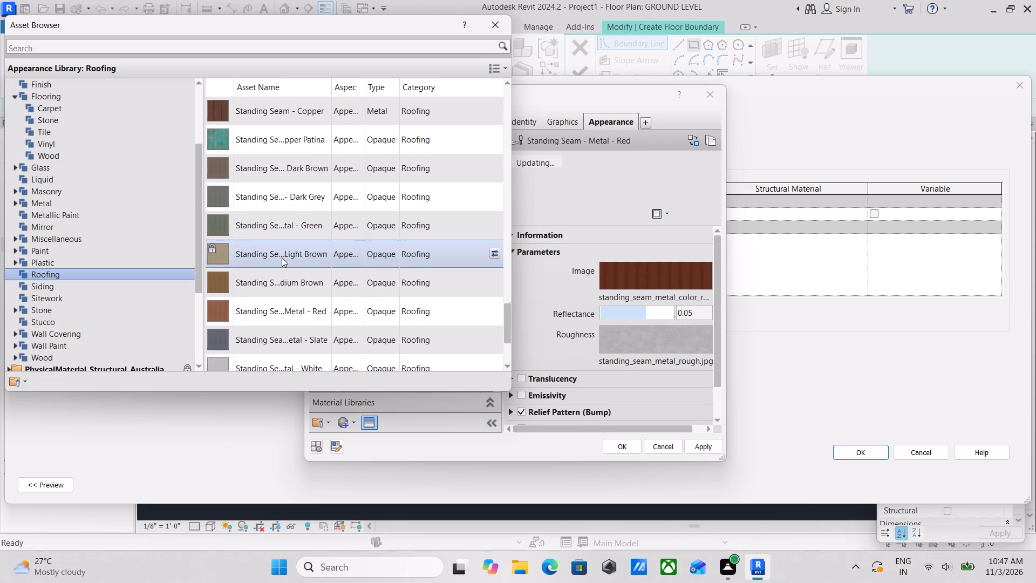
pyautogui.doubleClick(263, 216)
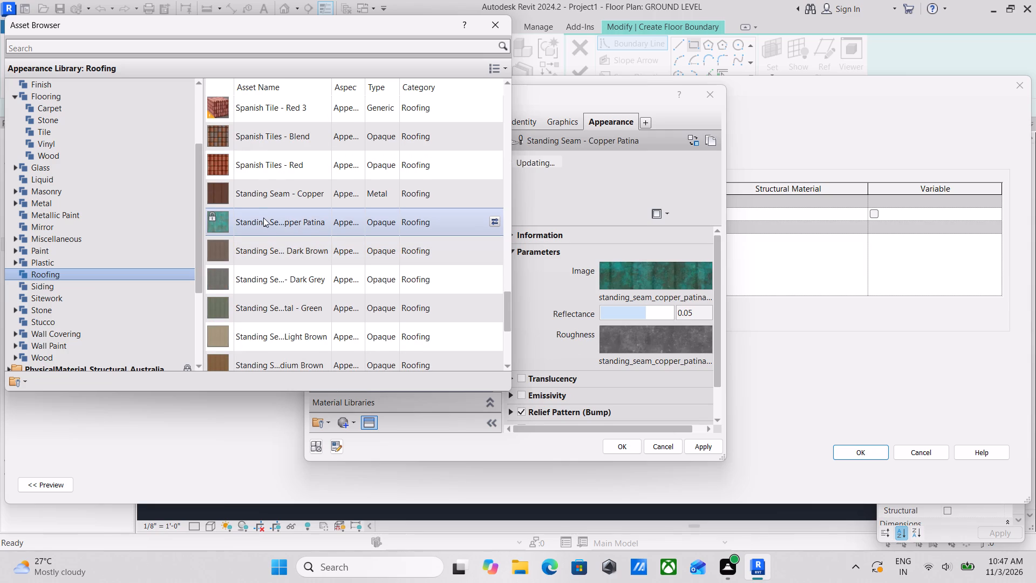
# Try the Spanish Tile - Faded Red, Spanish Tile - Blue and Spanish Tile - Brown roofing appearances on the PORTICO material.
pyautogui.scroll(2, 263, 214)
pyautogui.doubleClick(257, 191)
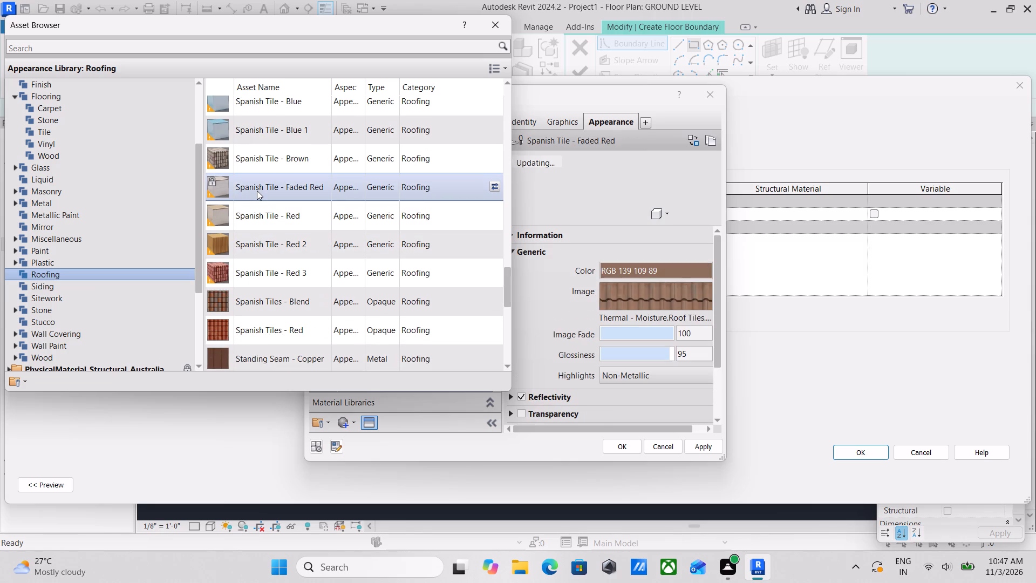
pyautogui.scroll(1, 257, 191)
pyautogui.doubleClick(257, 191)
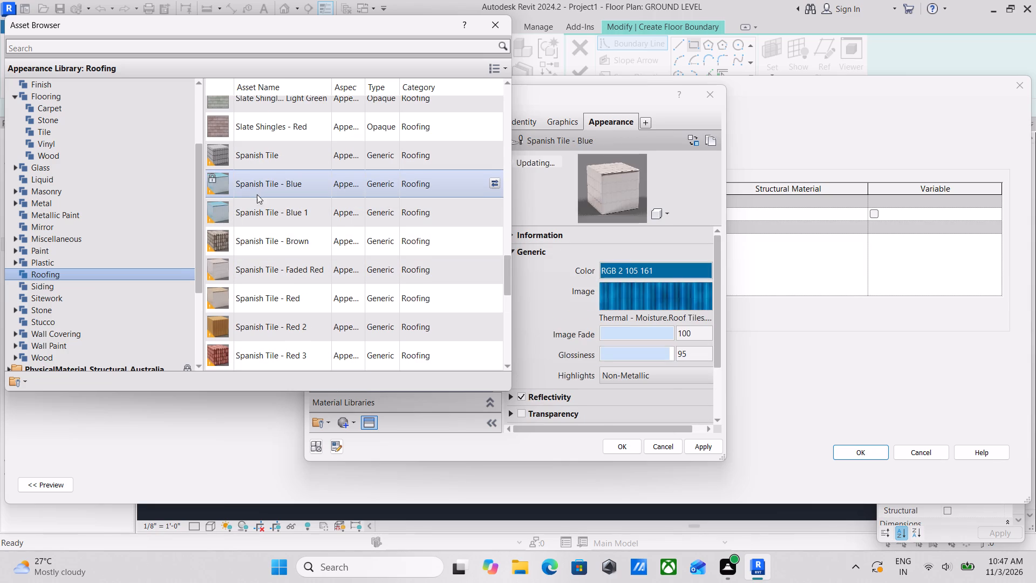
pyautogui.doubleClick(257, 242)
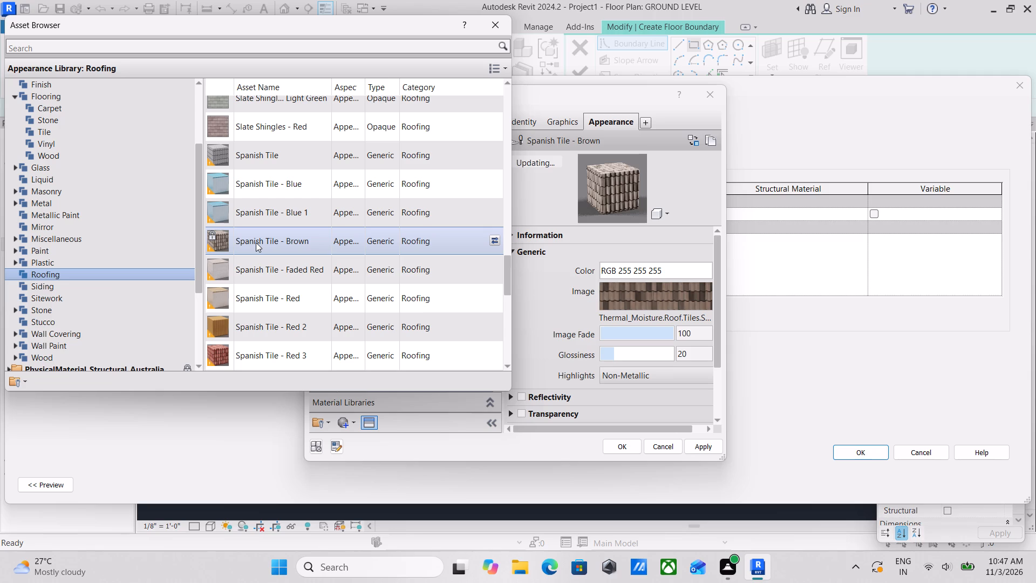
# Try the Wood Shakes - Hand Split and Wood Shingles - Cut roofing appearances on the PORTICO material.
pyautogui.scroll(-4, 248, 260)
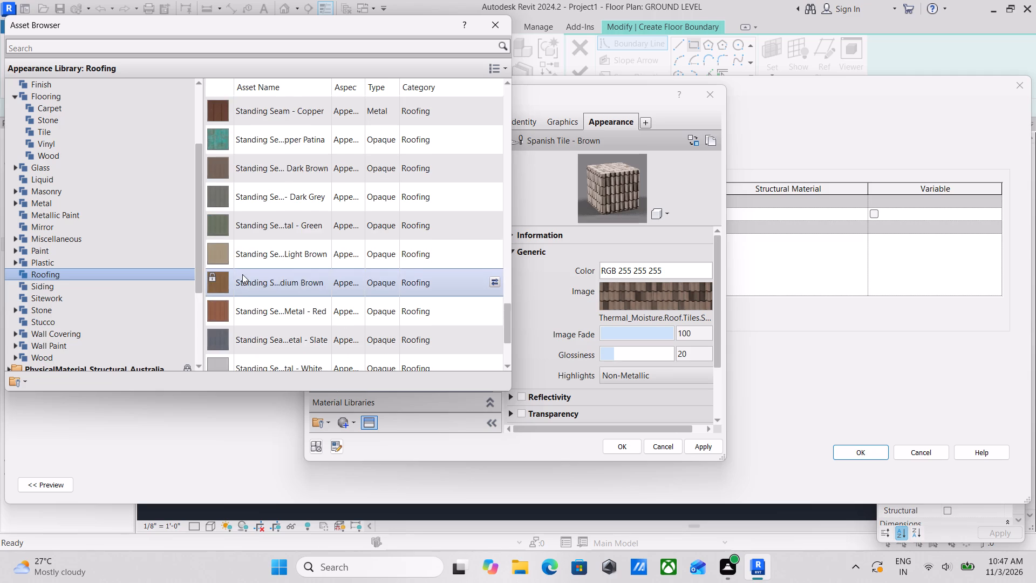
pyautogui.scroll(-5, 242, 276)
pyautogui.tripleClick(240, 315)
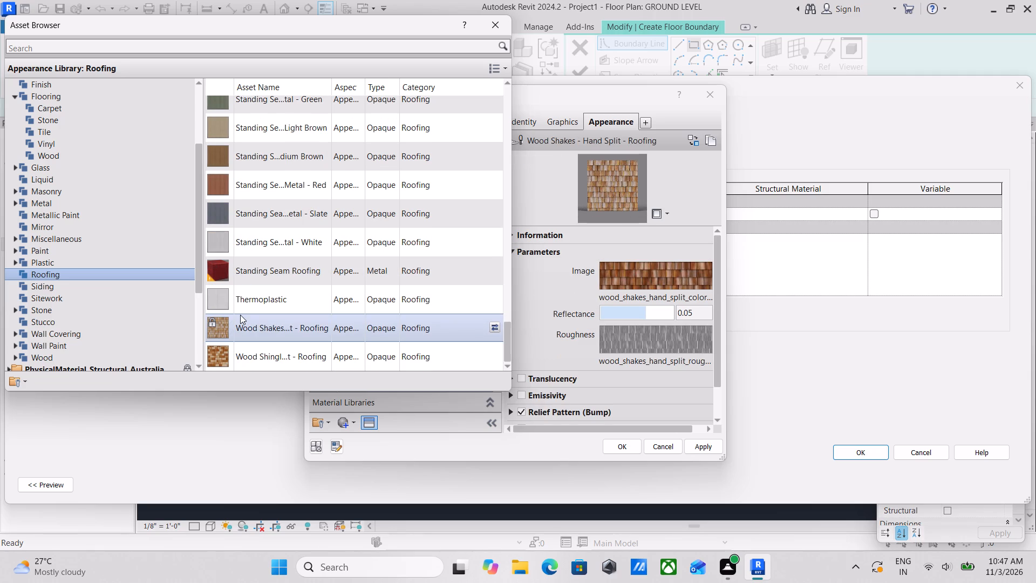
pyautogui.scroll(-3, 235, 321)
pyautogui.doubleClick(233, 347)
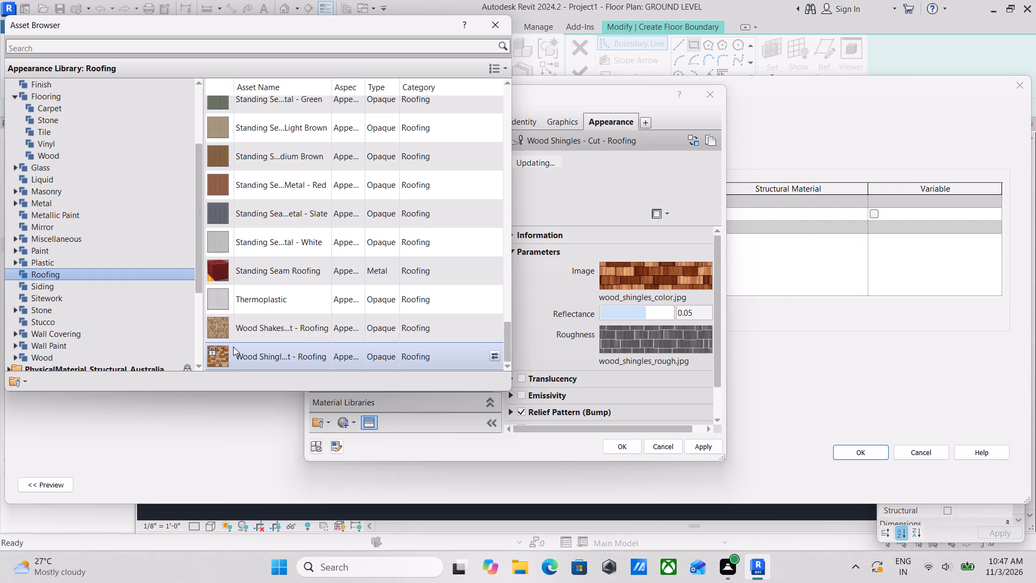
# Try Sand - Smooth from the Sitework category on the PORTICO material and replace it with Sand - Beach.
pyautogui.doubleClick(49, 297)
pyautogui.scroll(-7, 251, 291)
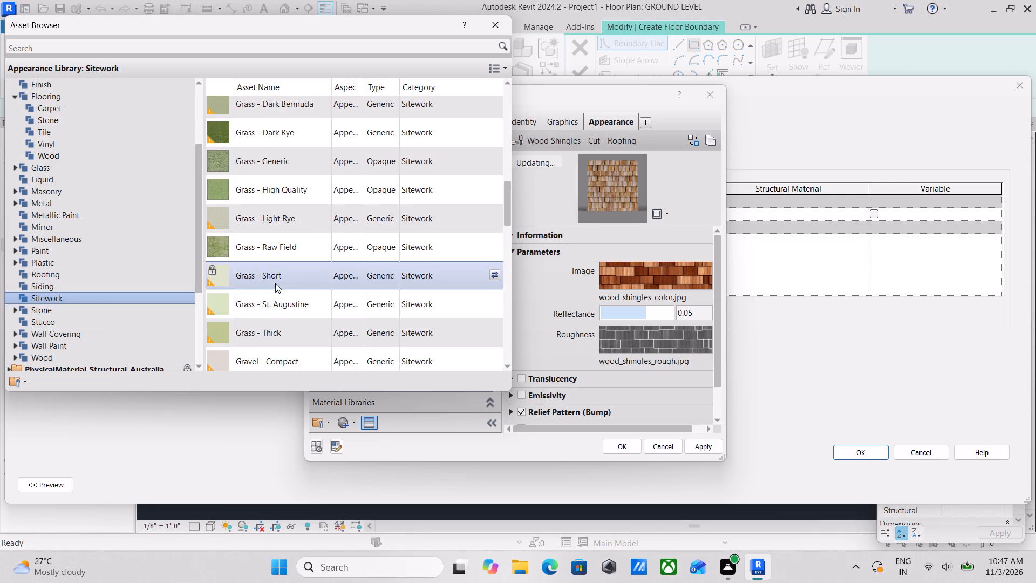
pyautogui.scroll(-11, 288, 273)
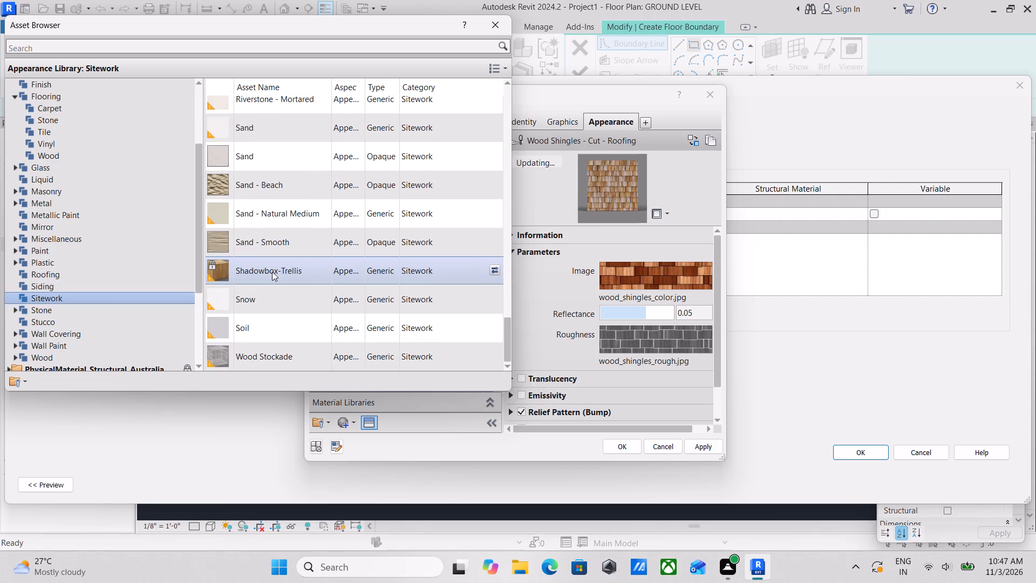
pyautogui.scroll(-5, 267, 264)
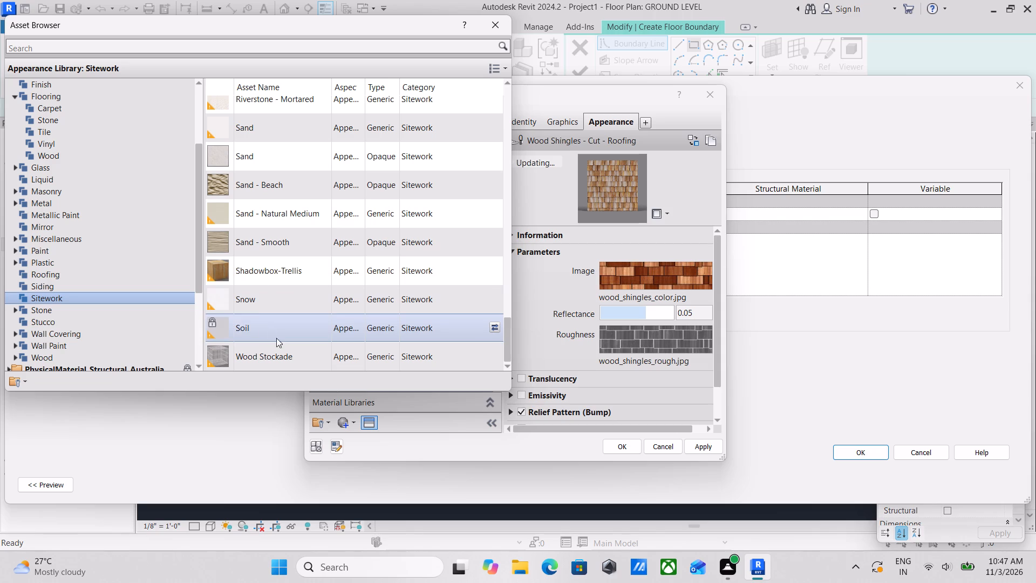
pyautogui.scroll(-1, 290, 351)
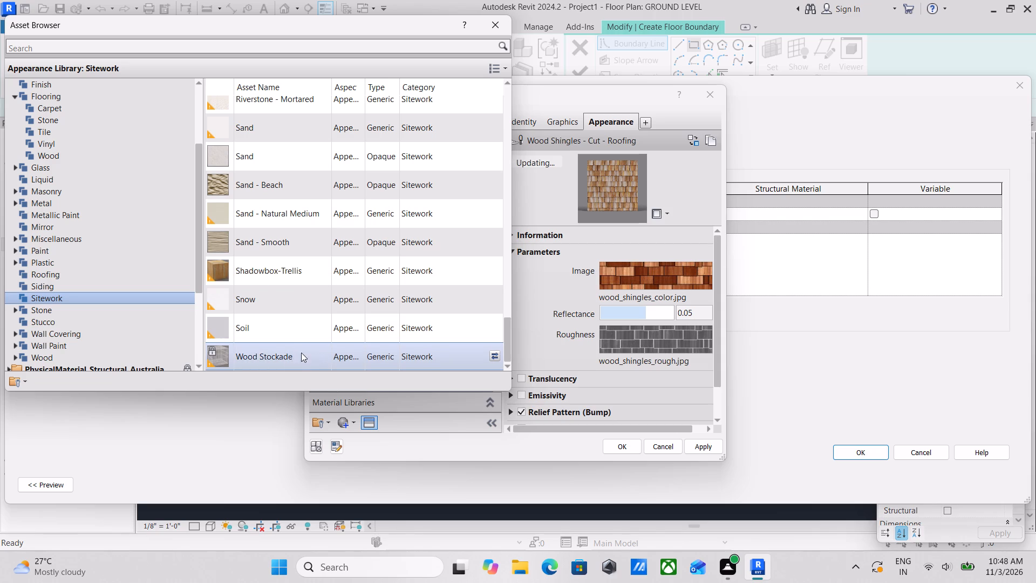
pyautogui.doubleClick(265, 247)
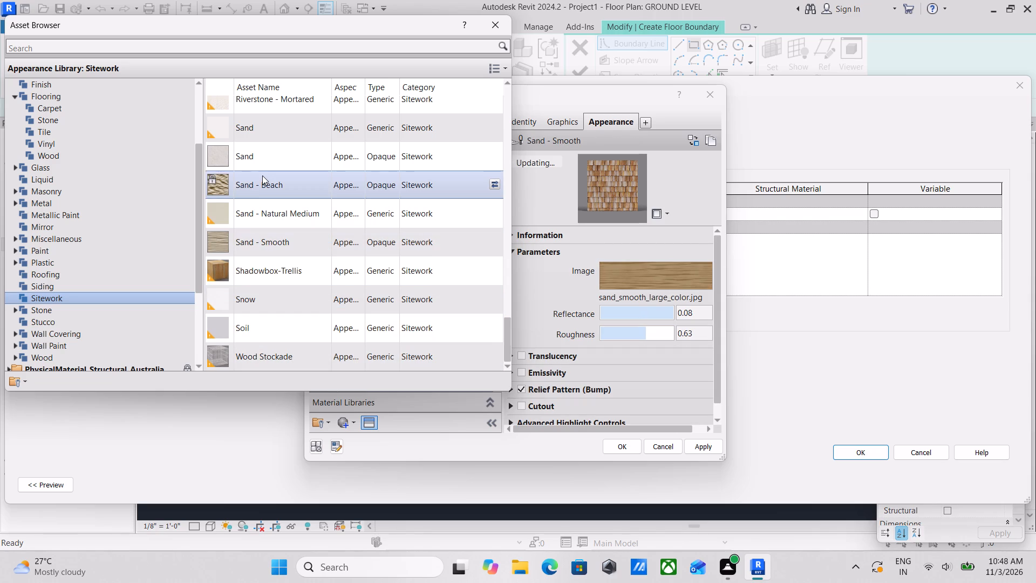
pyautogui.doubleClick(262, 176)
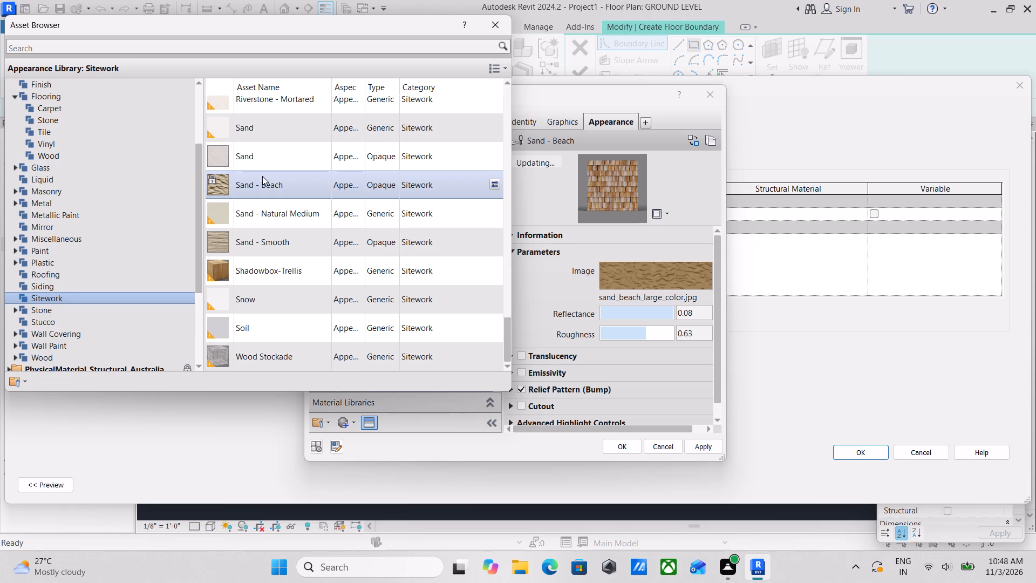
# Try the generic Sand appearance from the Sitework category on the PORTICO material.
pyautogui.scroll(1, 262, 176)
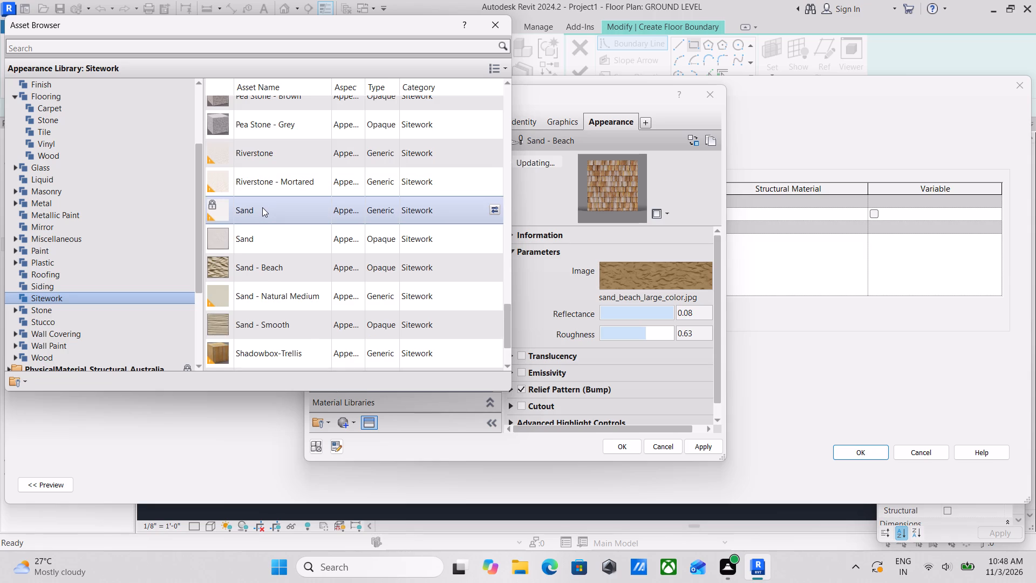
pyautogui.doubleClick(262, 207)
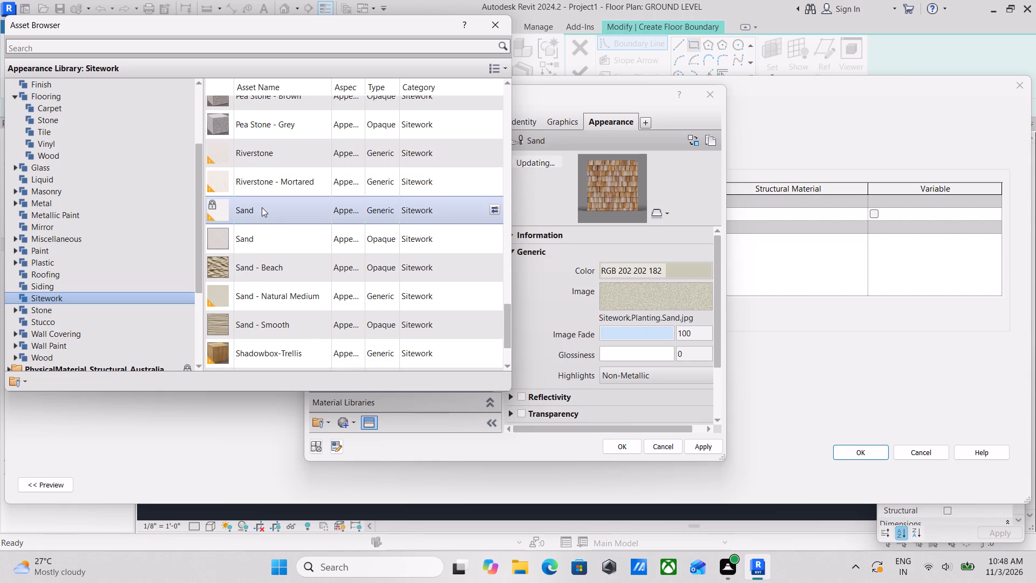
# Give the PORTICO material the Riverstone - Blue appearance from the Stone category and accept the material changes.
pyautogui.click(67, 287)
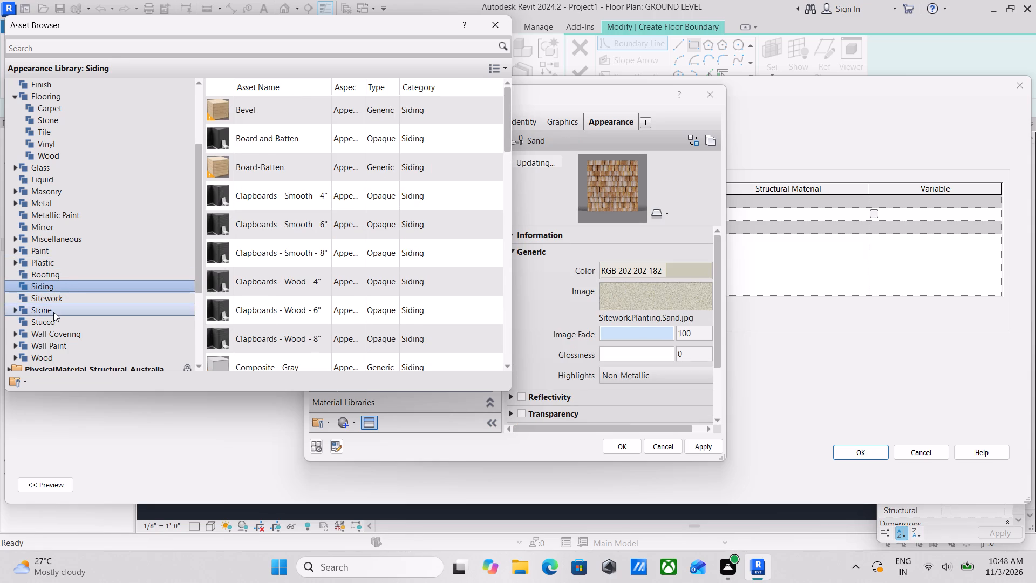
pyautogui.doubleClick(53, 311)
pyautogui.scroll(-3, 299, 247)
pyautogui.scroll(2, 299, 247)
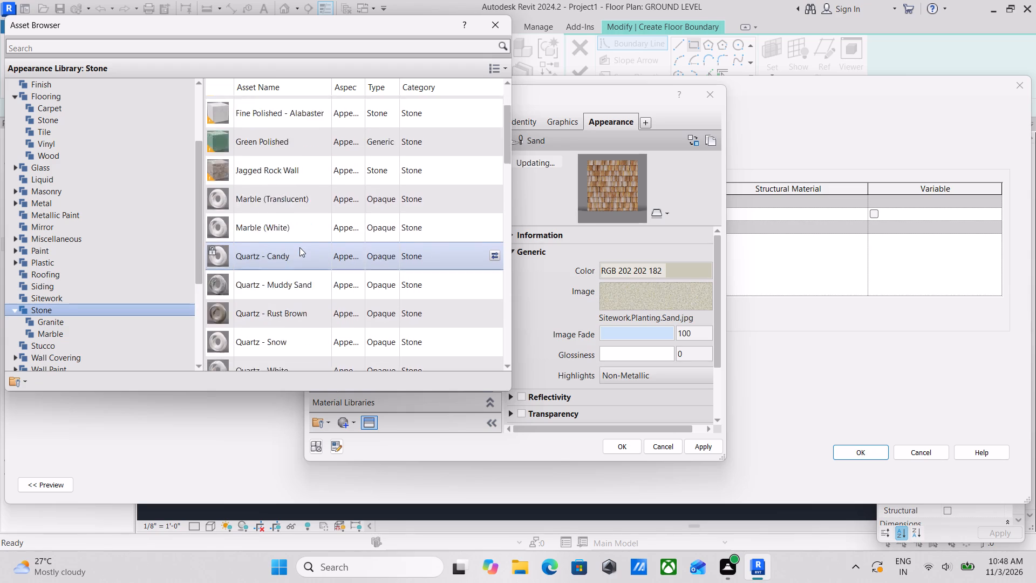
pyautogui.scroll(1, 299, 247)
pyautogui.scroll(-3, 253, 172)
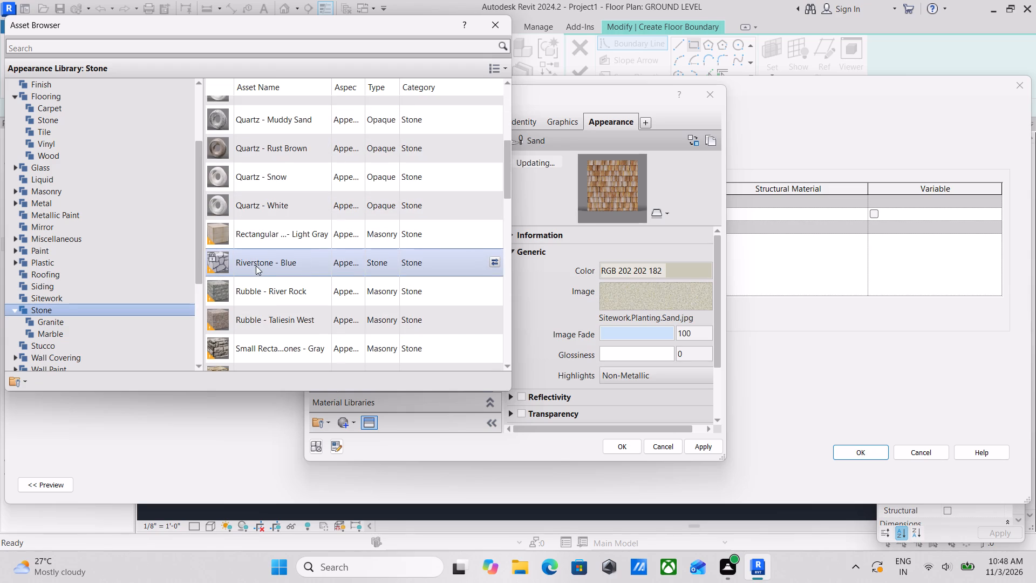
pyautogui.doubleClick(260, 269)
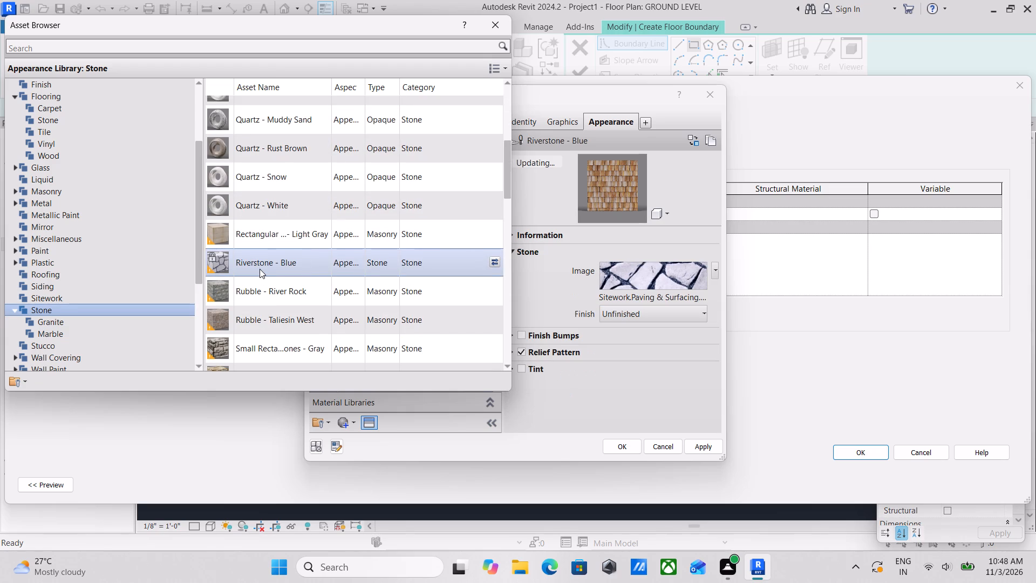
pyautogui.scroll(-6, 259, 269)
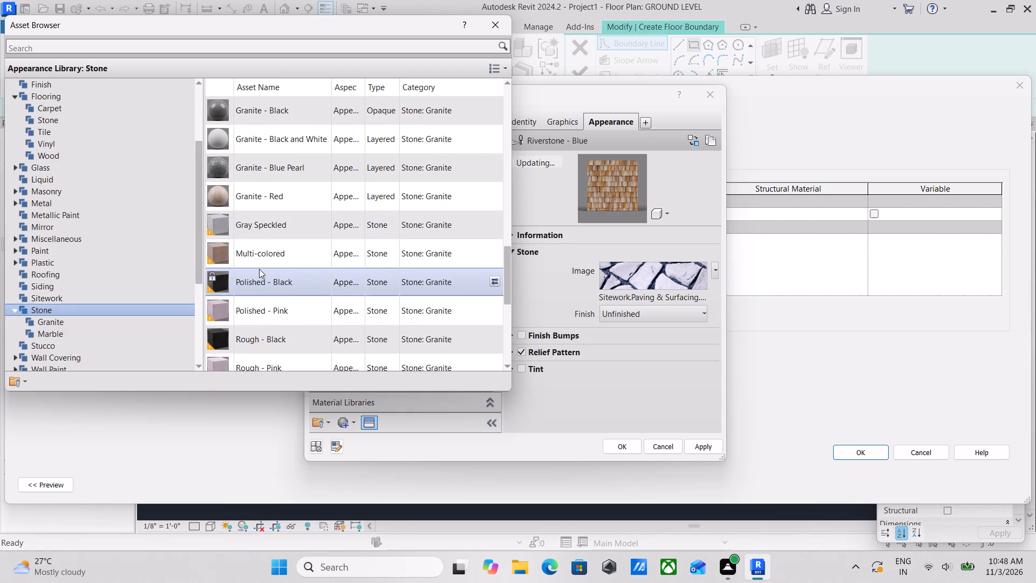
pyautogui.scroll(2, 258, 269)
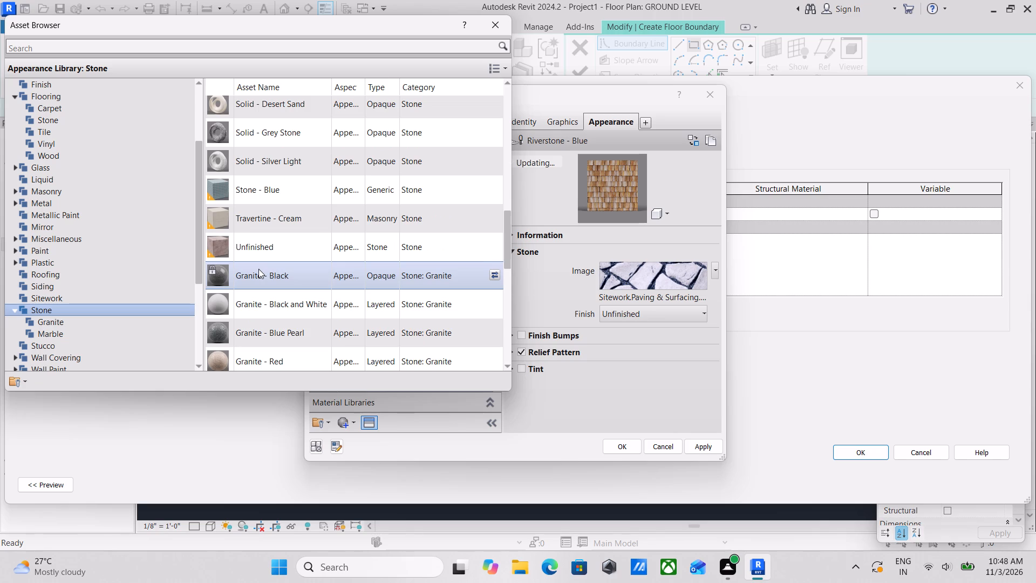
pyautogui.scroll(1, 258, 269)
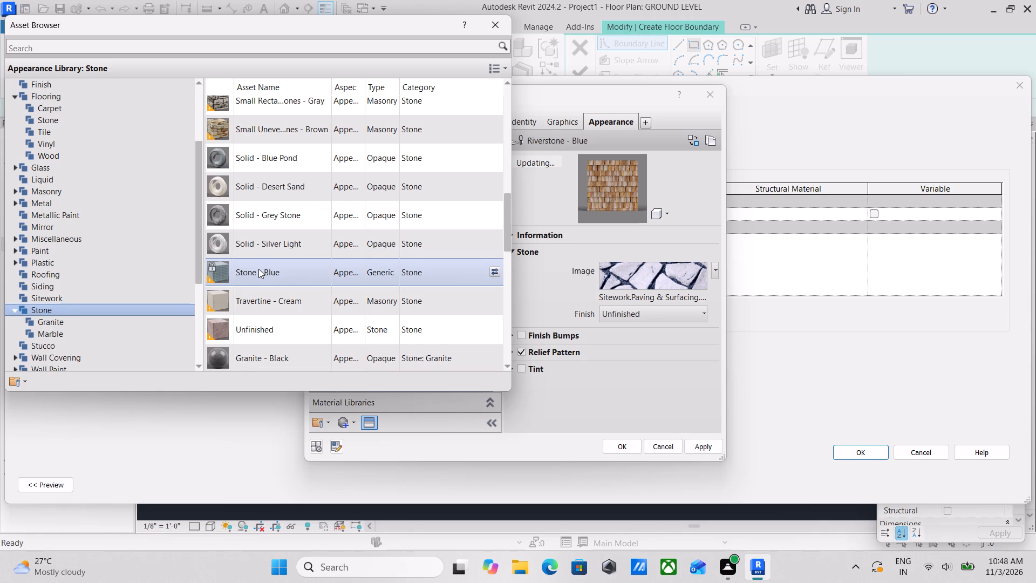
pyautogui.click(699, 448)
pyautogui.click(629, 445)
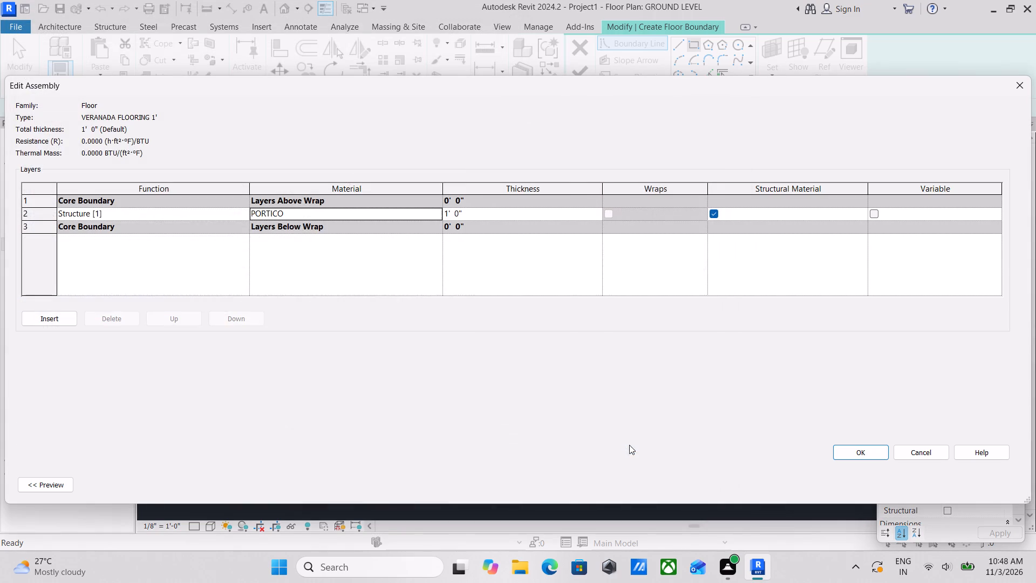
# Accept the VERANADA FLOORING 1' structure and type properties, and finish the veranda floor boundary on GROUND LEVEL.
pyautogui.click(851, 459)
pyautogui.click(978, 486)
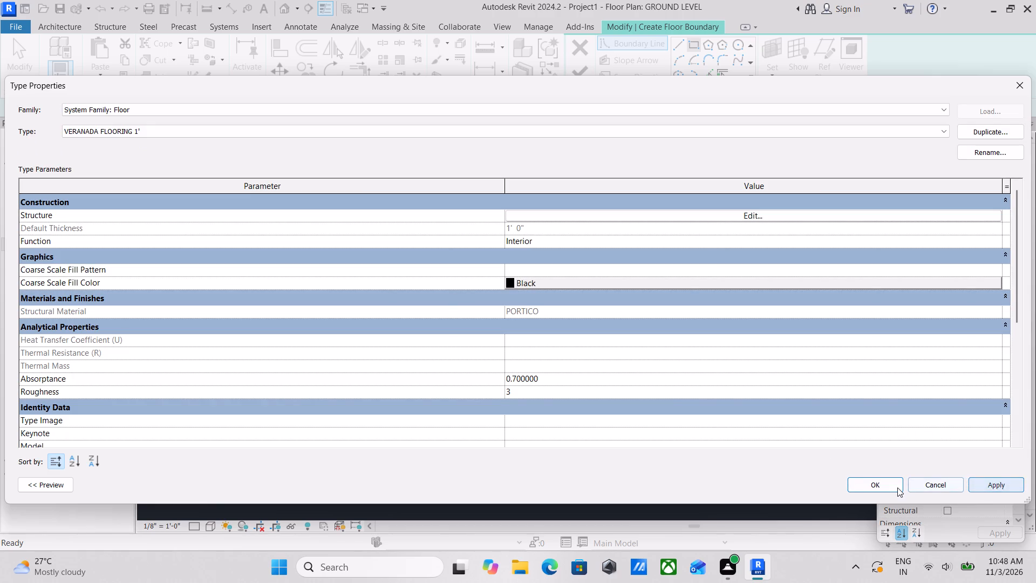
pyautogui.click(892, 486)
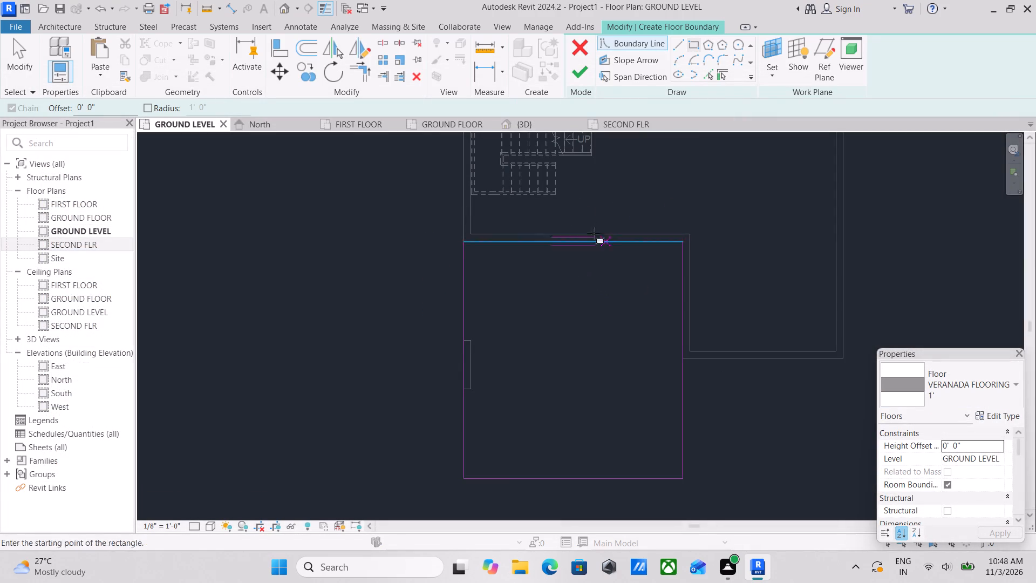
pyautogui.click(584, 69)
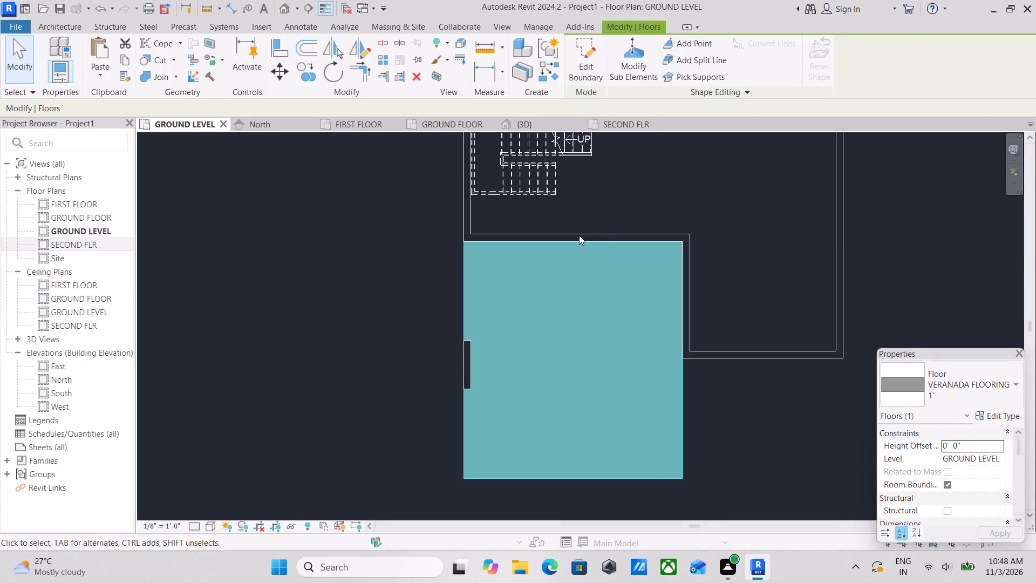
pyautogui.scroll(-3, 571, 250)
pyautogui.moveTo(541, 242); pyautogui.dragTo(480, 231, button='middle')
pyautogui.scroll(1, 499, 243)
pyautogui.scroll(-1, 581, 317)
pyautogui.moveTo(575, 312); pyautogui.dragTo(447, 268, button='middle')
pyautogui.scroll(1, 447, 268)
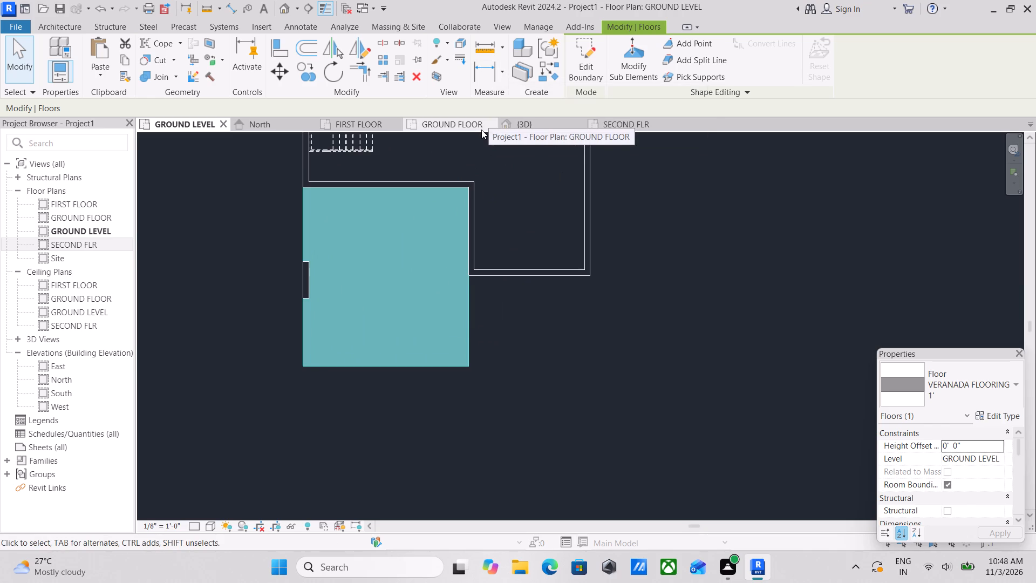
pyautogui.press('Escape')
pyautogui.scroll(1, 502, 284)
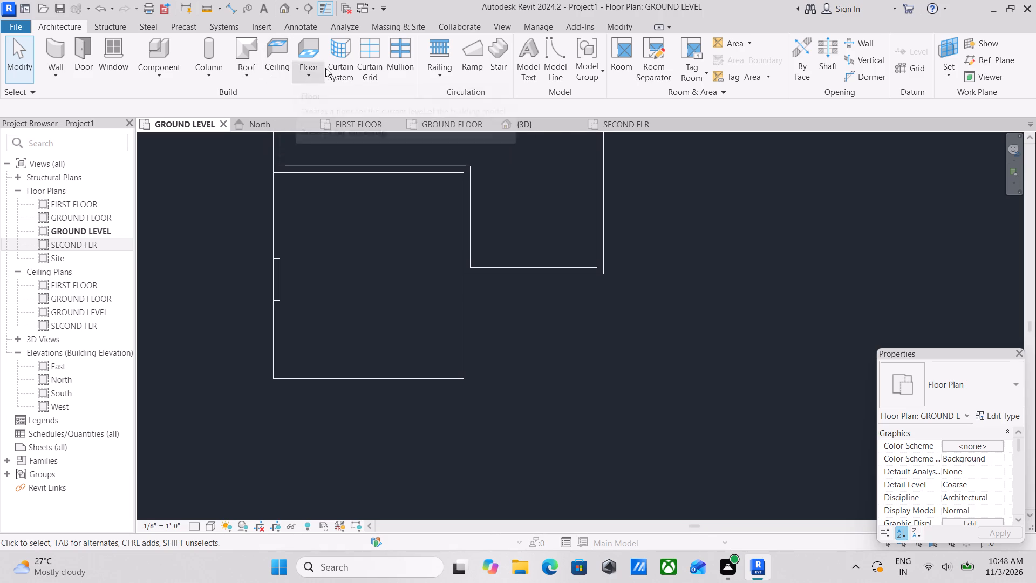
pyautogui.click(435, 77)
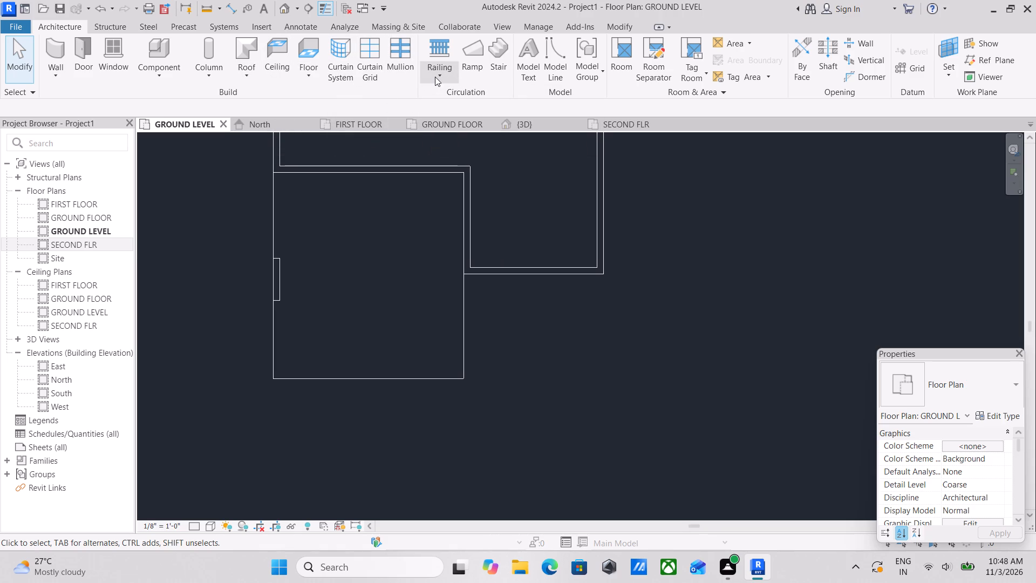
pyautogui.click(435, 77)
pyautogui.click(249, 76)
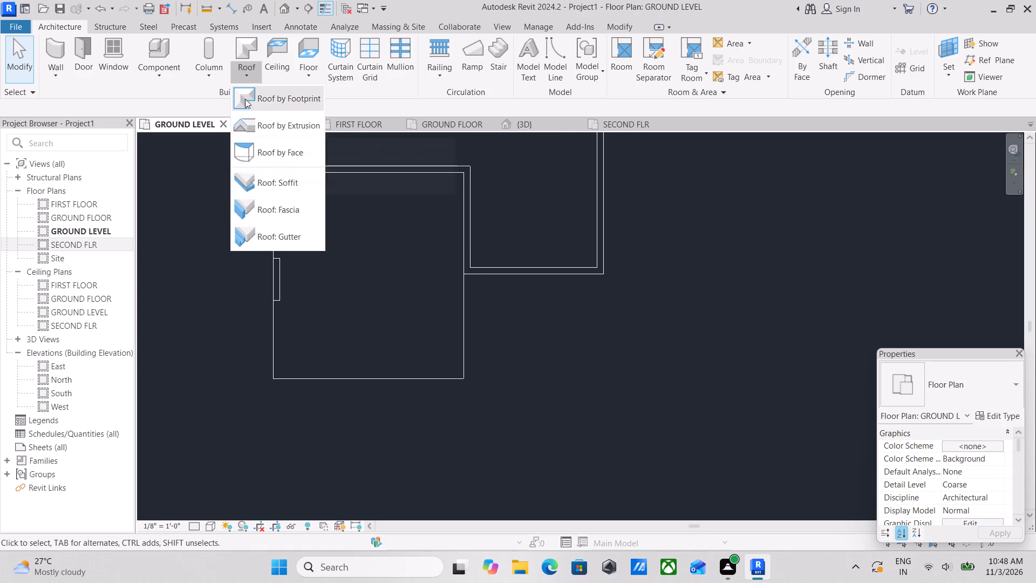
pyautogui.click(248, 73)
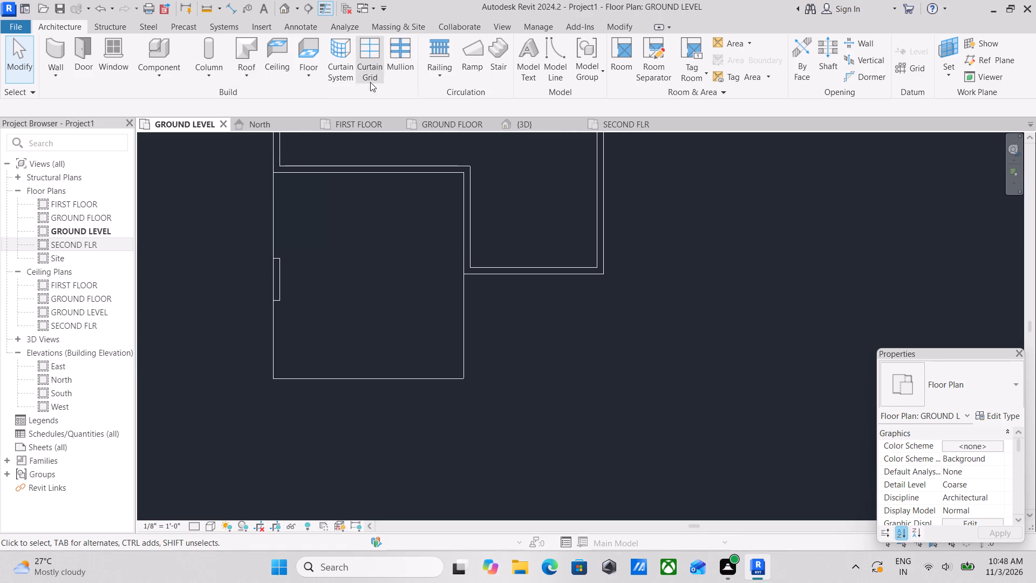
# Add a rectangular VERANADA FLOORING 1' architectural floor, about 15'-9" by 12'-4", beside the first veranda floor and against the adjoining outer wall.
pyautogui.click(315, 77)
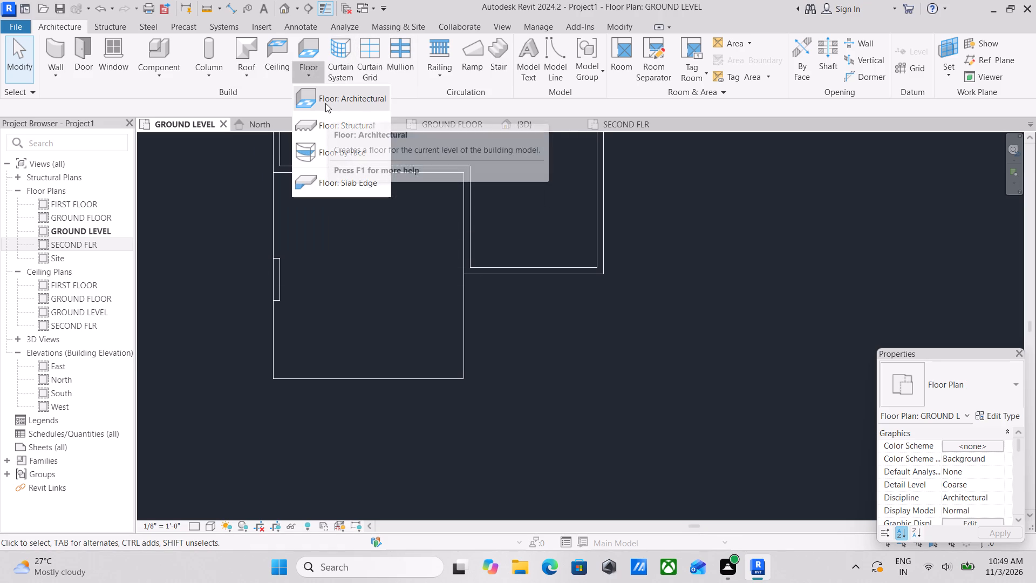
pyautogui.click(325, 98)
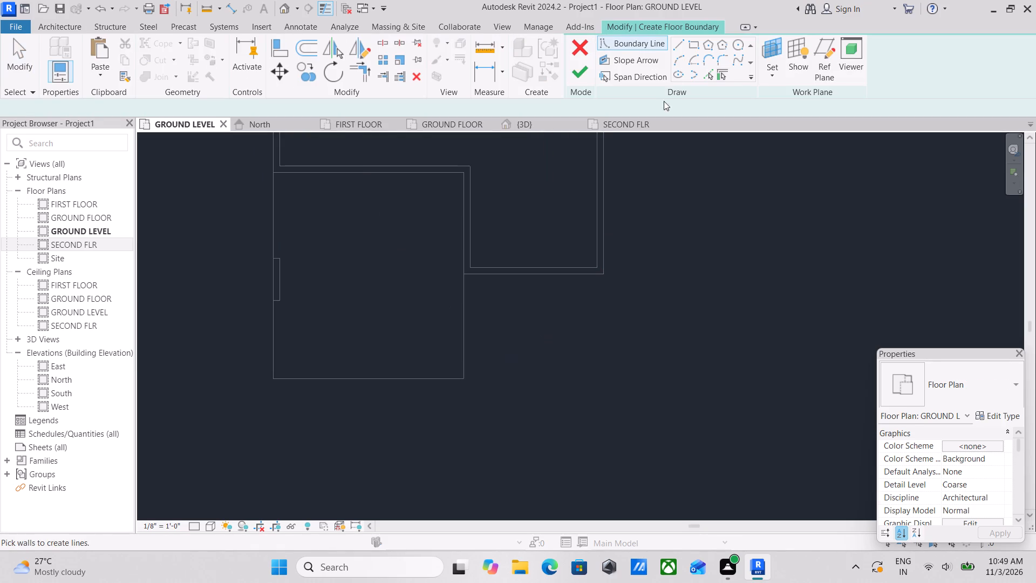
pyautogui.click(696, 44)
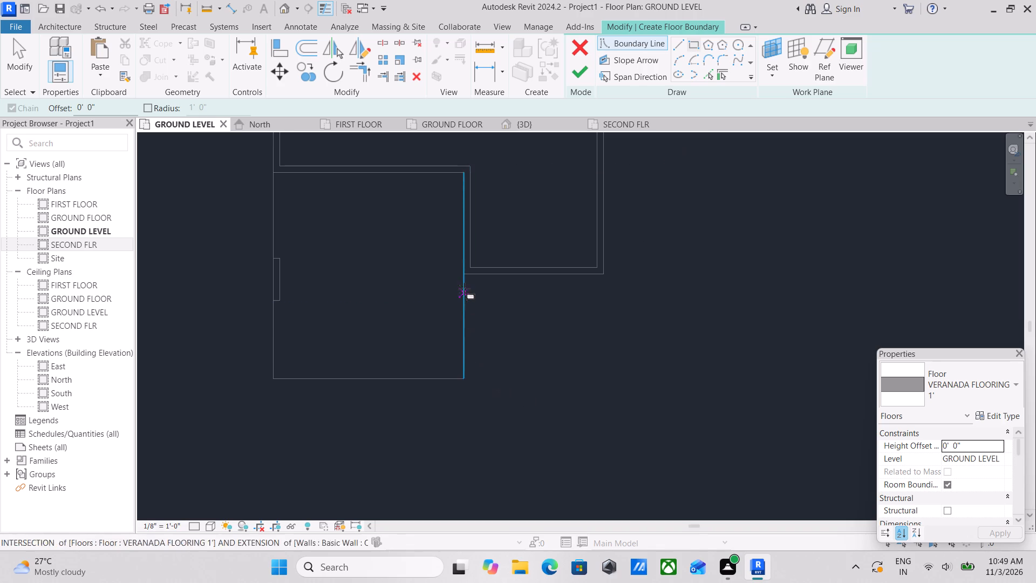
pyautogui.scroll(3, 463, 284)
pyautogui.click(463, 270)
pyautogui.moveTo(528, 381); pyautogui.dragTo(467, 331, button='middle')
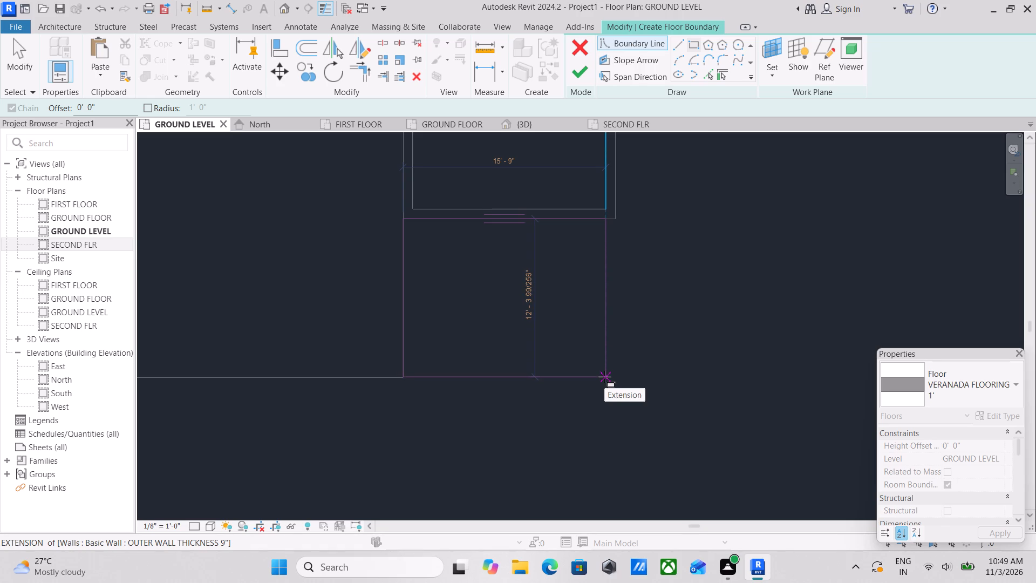
pyautogui.click(604, 377)
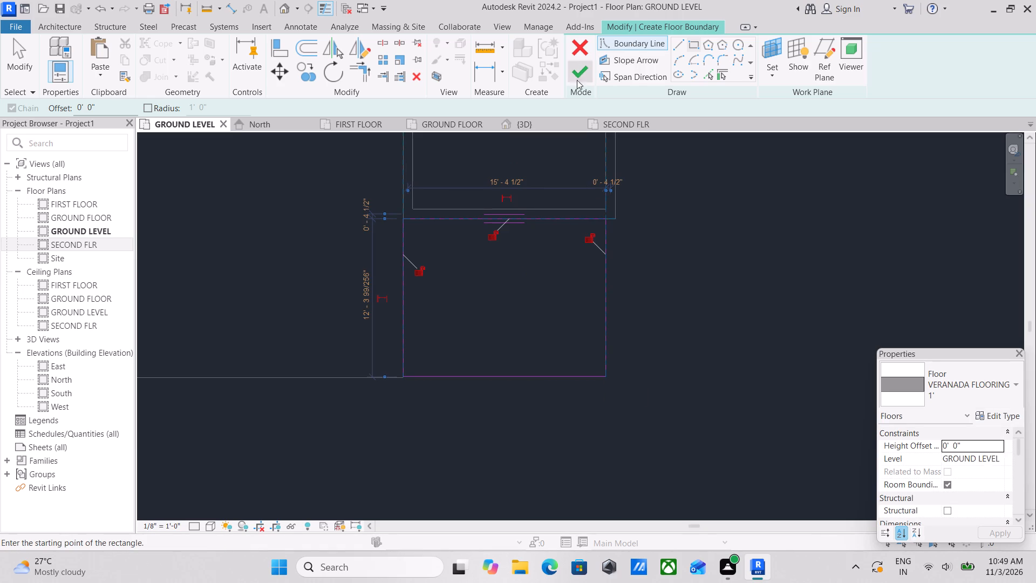
pyautogui.click(577, 68)
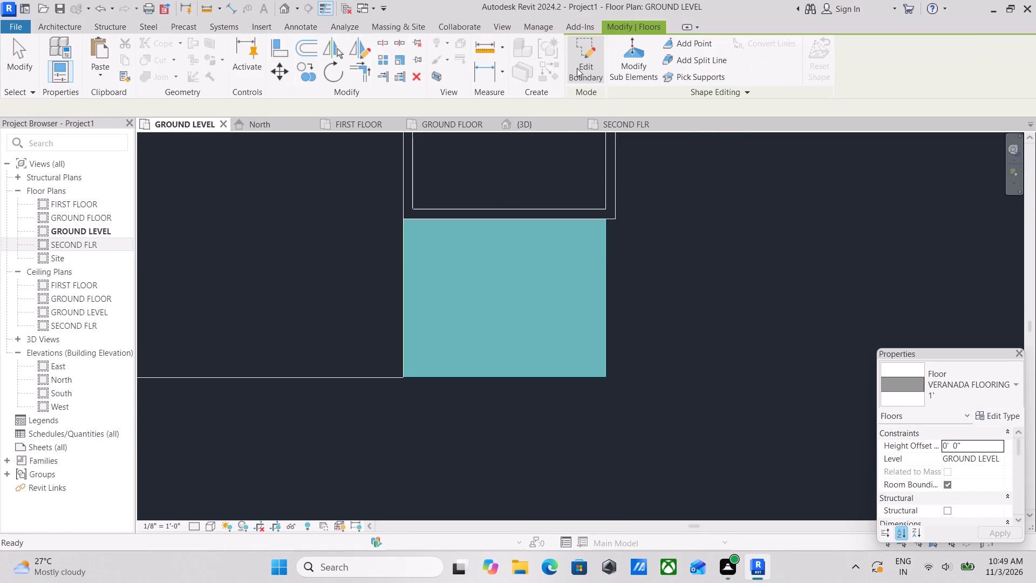
pyautogui.scroll(-3, 602, 165)
pyautogui.scroll(-3, 592, 248)
pyautogui.scroll(-4, 581, 375)
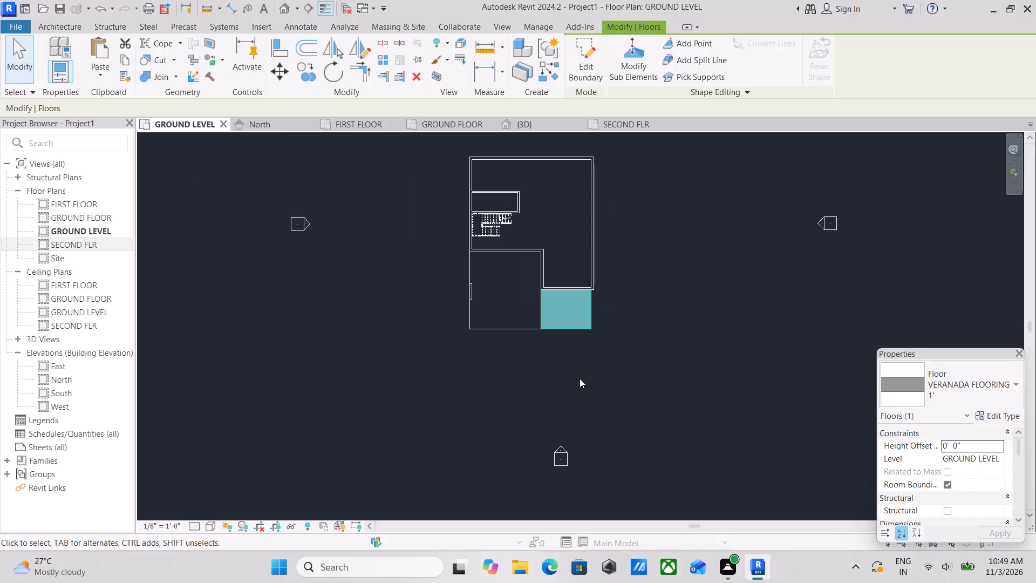
pyautogui.scroll(-3, 584, 326)
pyautogui.press('Escape')
# Switch to the {3D} view and change its visual style to show realistic material textures.
pyautogui.click(531, 127)
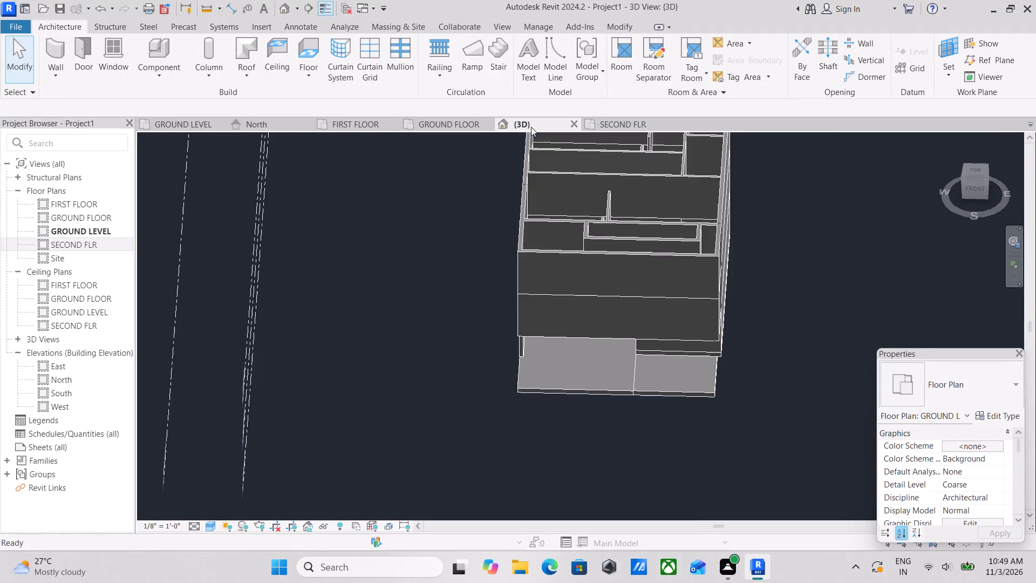
pyautogui.scroll(-3, 592, 333)
pyautogui.keyDown('shift'); pyautogui.moveTo(600, 366); pyautogui.dragTo(412, 328, button='middle'); pyautogui.keyUp('shift')
pyautogui.scroll(6, 500, 371)
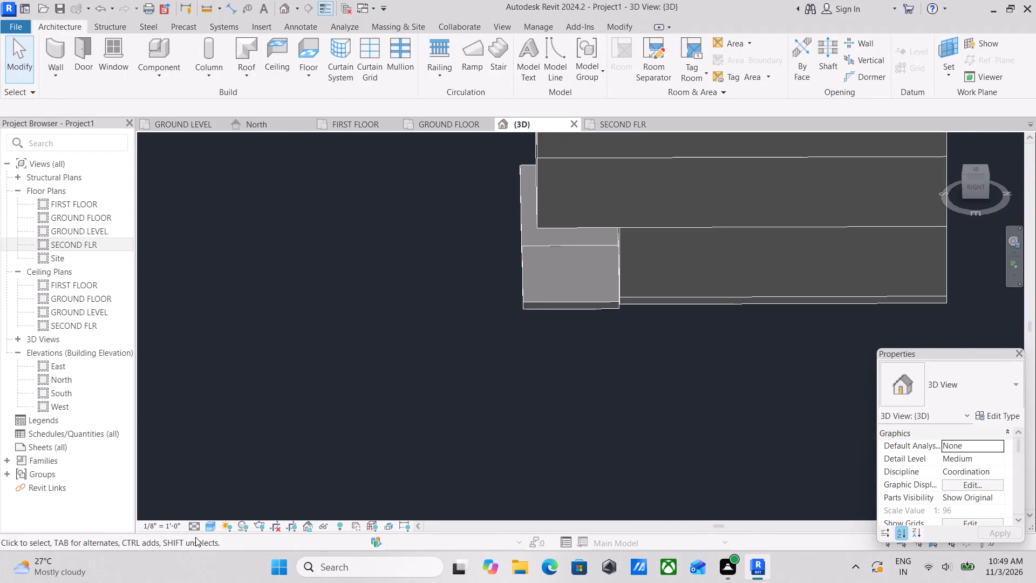
pyautogui.click(205, 530)
pyautogui.click(229, 510)
# Examine the two veranda floors' stone texture, edges and position against the building walls in 3D.
pyautogui.scroll(3, 625, 311)
pyautogui.scroll(4, 574, 282)
pyautogui.scroll(3, 508, 252)
pyautogui.moveTo(332, 213); pyautogui.dragTo(333, 229, button='middle')
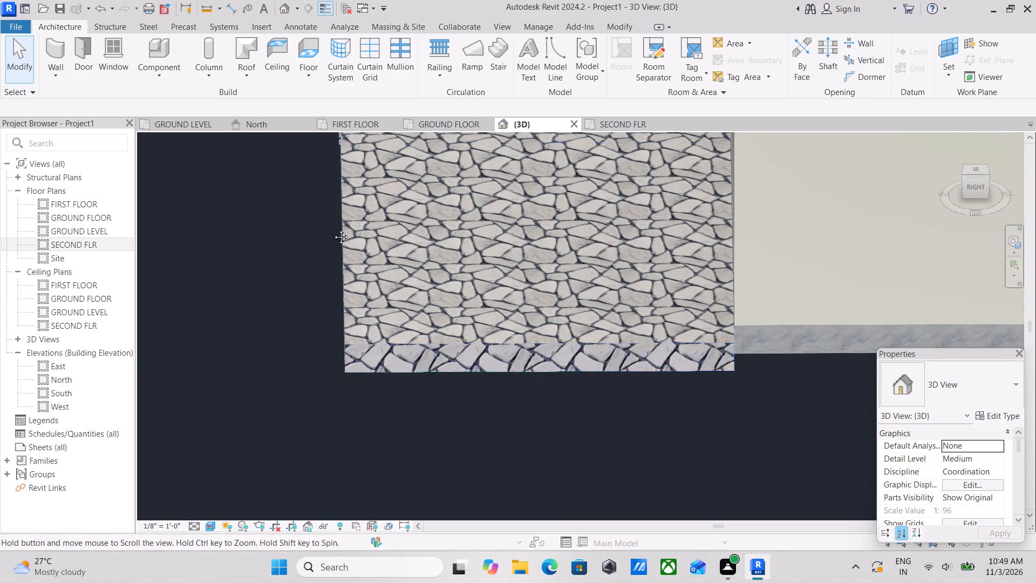
pyautogui.moveTo(333, 229); pyautogui.dragTo(331, 367, button='middle')
pyautogui.scroll(3, 383, 355)
pyautogui.scroll(-11, 456, 289)
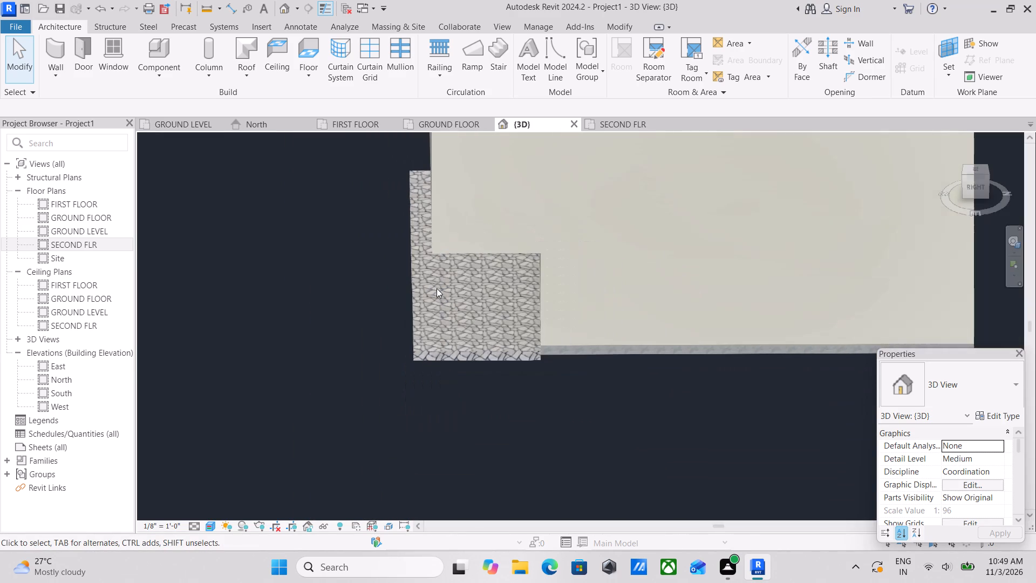
pyautogui.keyDown('shift'); pyautogui.scroll(-1, 441, 293); pyautogui.keyUp('shift')
pyautogui.keyDown('shift'); pyautogui.moveTo(445, 296); pyautogui.dragTo(621, 337, button='middle'); pyautogui.keyUp('shift')
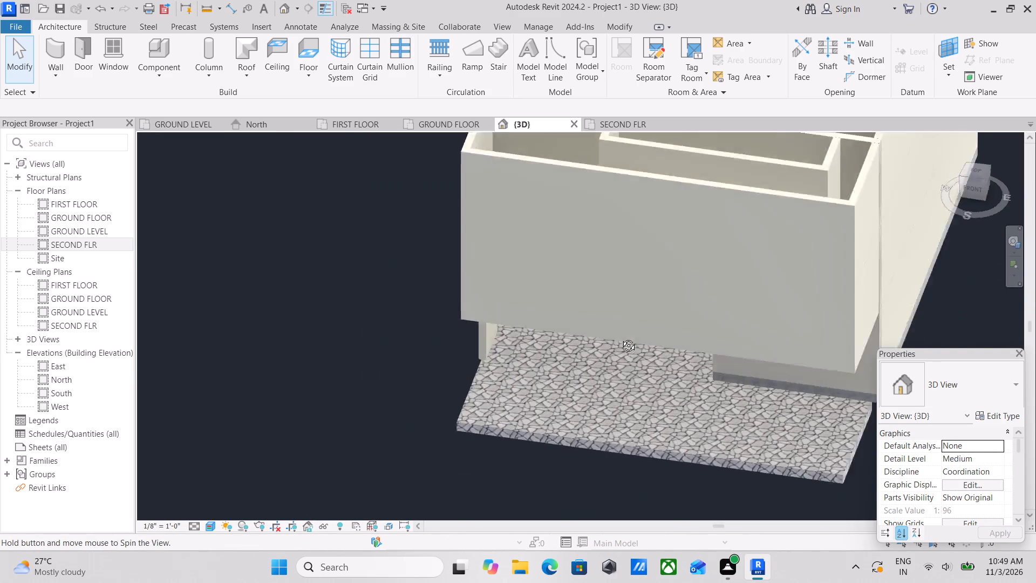
pyautogui.keyDown('shift'); pyautogui.moveTo(621, 337); pyautogui.dragTo(631, 341, button='middle'); pyautogui.keyUp('shift')
pyautogui.keyDown('shift'); pyautogui.moveTo(584, 338); pyautogui.dragTo(619, 320, button='middle'); pyautogui.keyUp('shift')
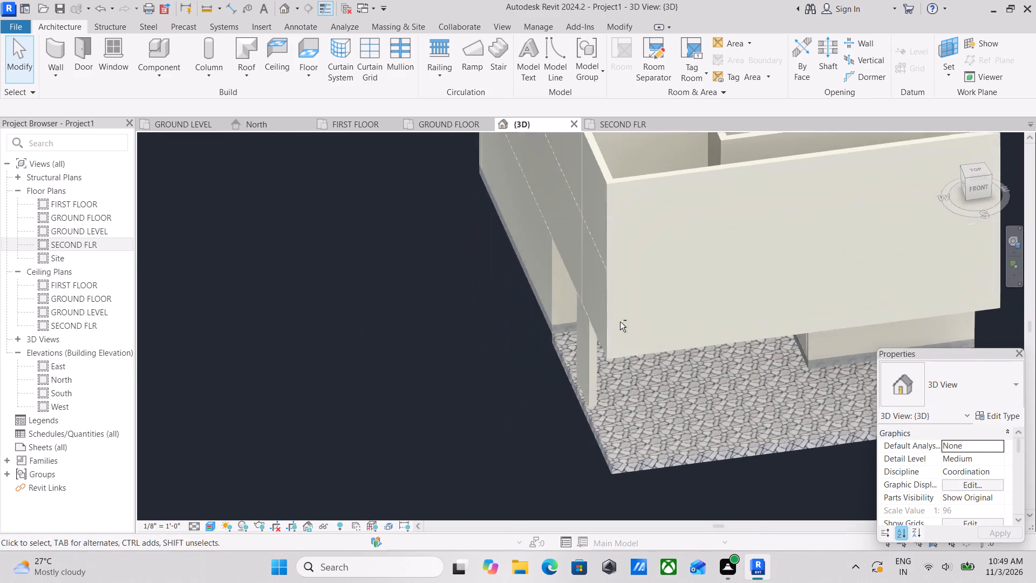
pyautogui.keyDown('shift'); pyautogui.moveTo(630, 384); pyautogui.dragTo(606, 387, button='middle'); pyautogui.keyUp('shift')
pyautogui.moveTo(606, 391); pyautogui.dragTo(543, 381, button='middle')
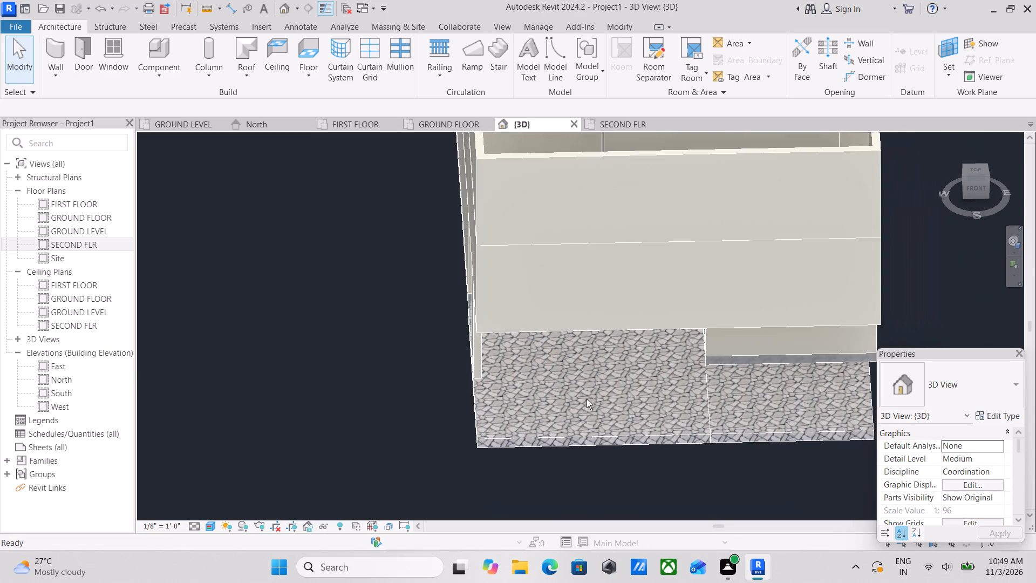
pyautogui.keyDown('shift'); pyautogui.moveTo(586, 399); pyautogui.dragTo(570, 259, button='middle'); pyautogui.keyUp('shift')
pyautogui.keyDown('shift'); pyautogui.moveTo(609, 290); pyautogui.dragTo(624, 280, button='middle'); pyautogui.keyUp('shift')
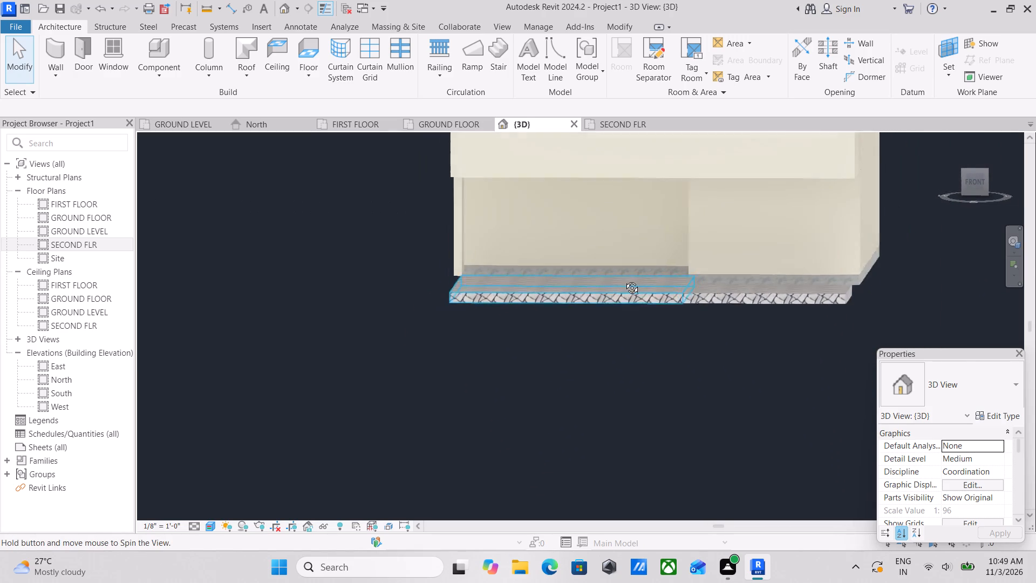
pyautogui.keyDown('shift'); pyautogui.moveTo(624, 280); pyautogui.dragTo(611, 271, button='middle'); pyautogui.keyUp('shift')
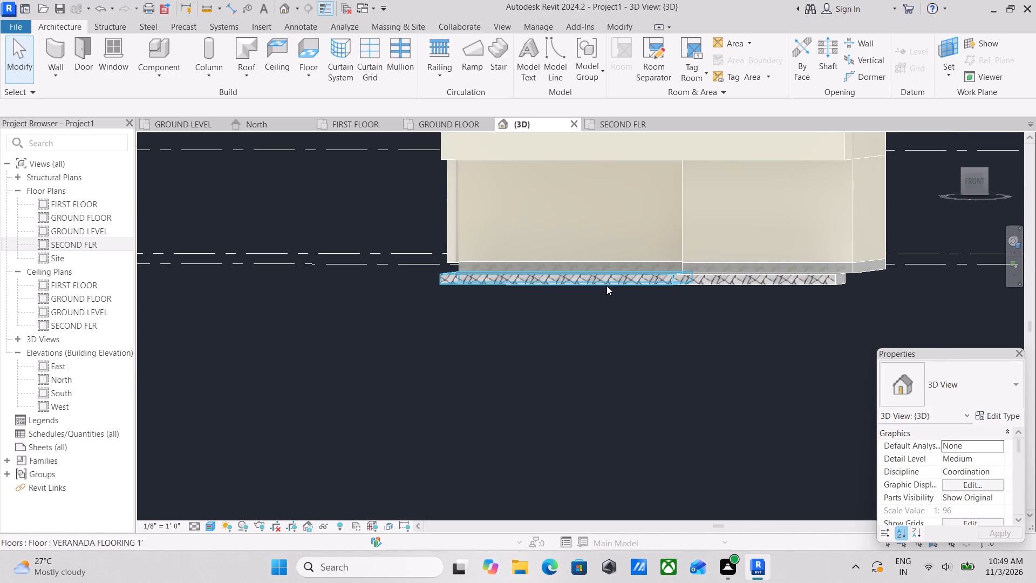
# Select both VERANADA FLOORING 1' veranda floors together and set their level to GROUND FLOOR.
pyautogui.scroll(-4, 714, 299)
pyautogui.scroll(1, 676, 293)
pyautogui.scroll(3, 607, 301)
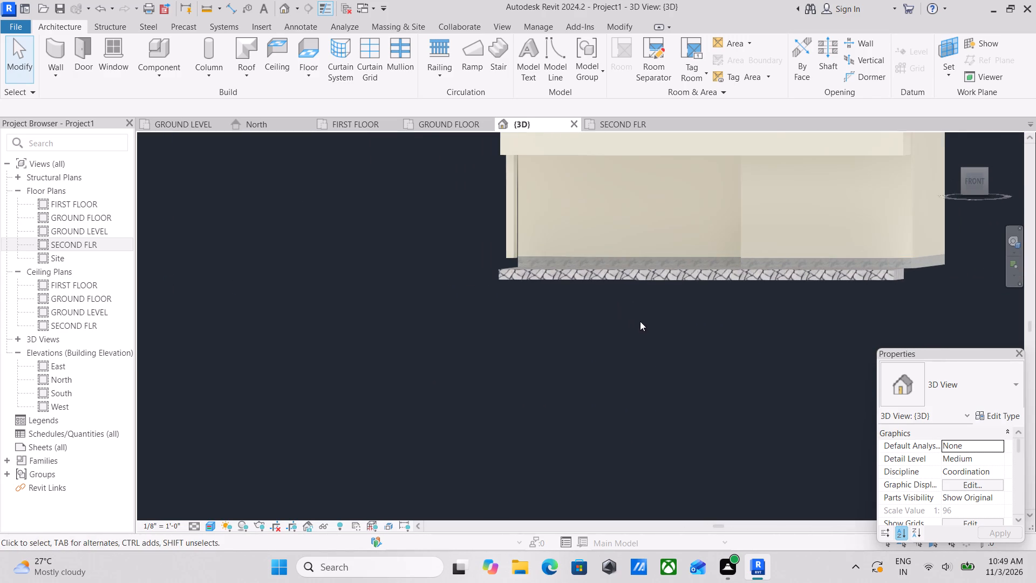
pyautogui.moveTo(642, 306); pyautogui.dragTo(605, 282)
pyautogui.moveTo(604, 280); pyautogui.dragTo(607, 272)
pyautogui.moveTo(771, 328); pyautogui.dragTo(741, 285)
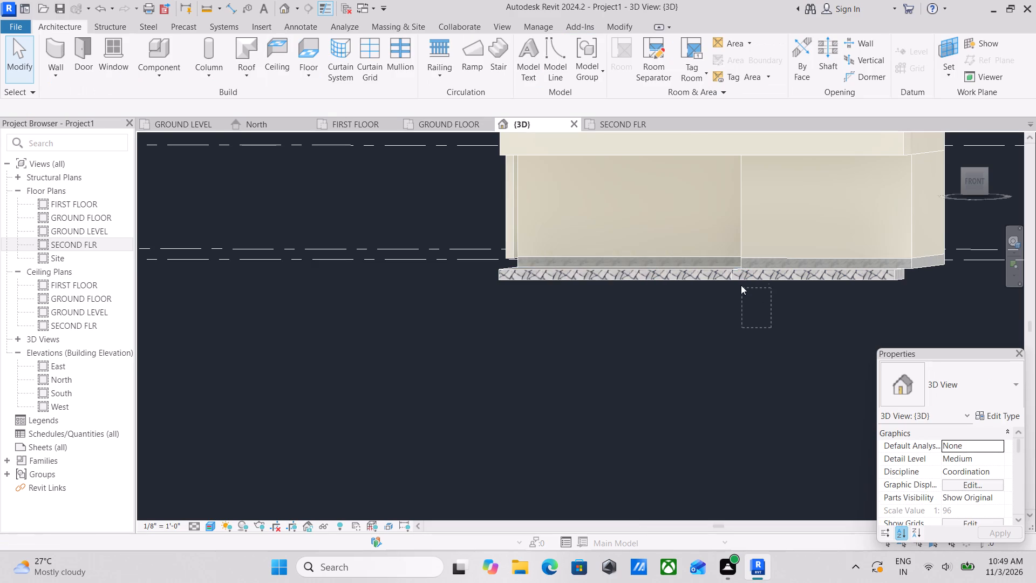
pyautogui.moveTo(741, 285); pyautogui.dragTo(707, 270)
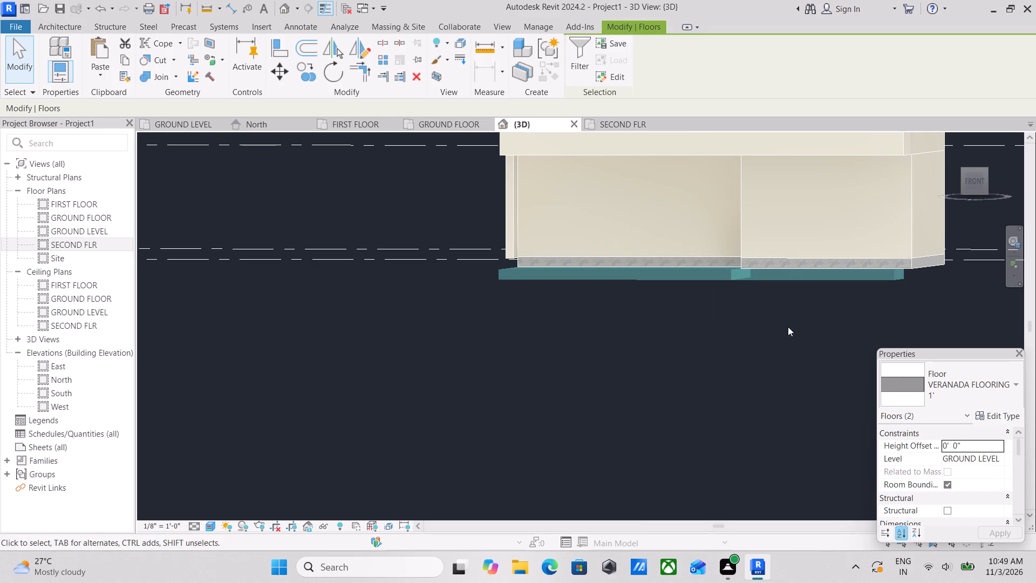
pyautogui.scroll(-3, 549, 298)
pyautogui.moveTo(471, 297); pyautogui.dragTo(465, 299, button='middle')
pyautogui.scroll(1, 533, 333)
pyautogui.click(999, 458)
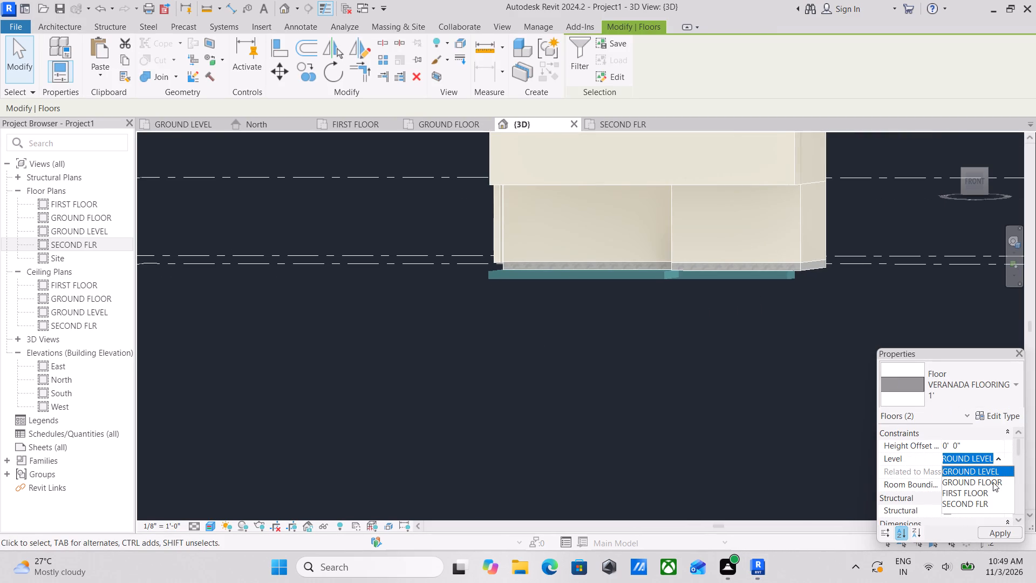
pyautogui.click(993, 482)
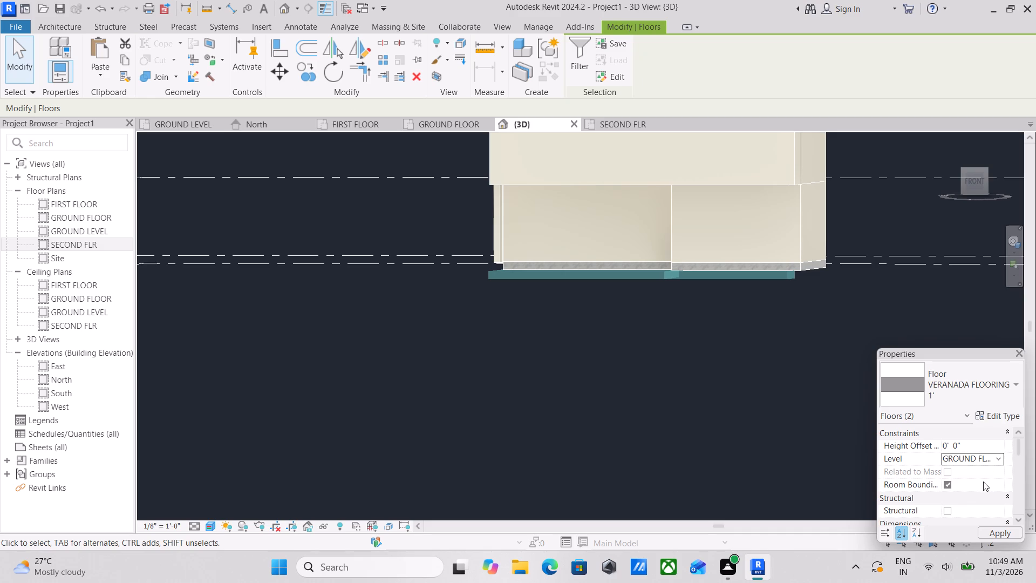
pyautogui.scroll(-3, 488, 345)
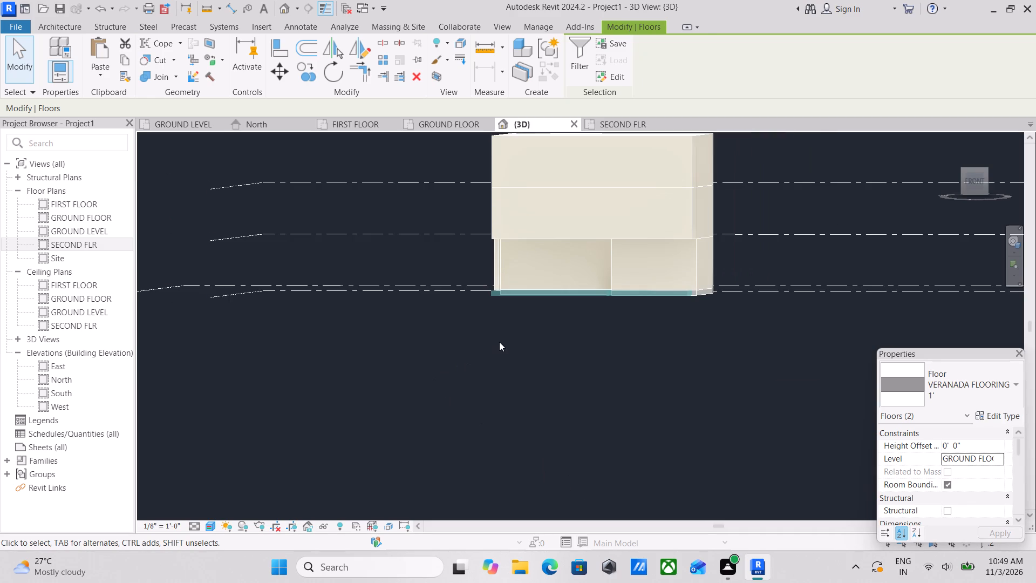
pyautogui.press('Escape')
# Examine the veranda floors' new height, stone texture and edges against the building walls in 3D.
pyautogui.scroll(-3, 526, 330)
pyautogui.keyDown('shift'); pyautogui.moveTo(515, 289); pyautogui.dragTo(520, 295, button='middle'); pyautogui.keyUp('shift')
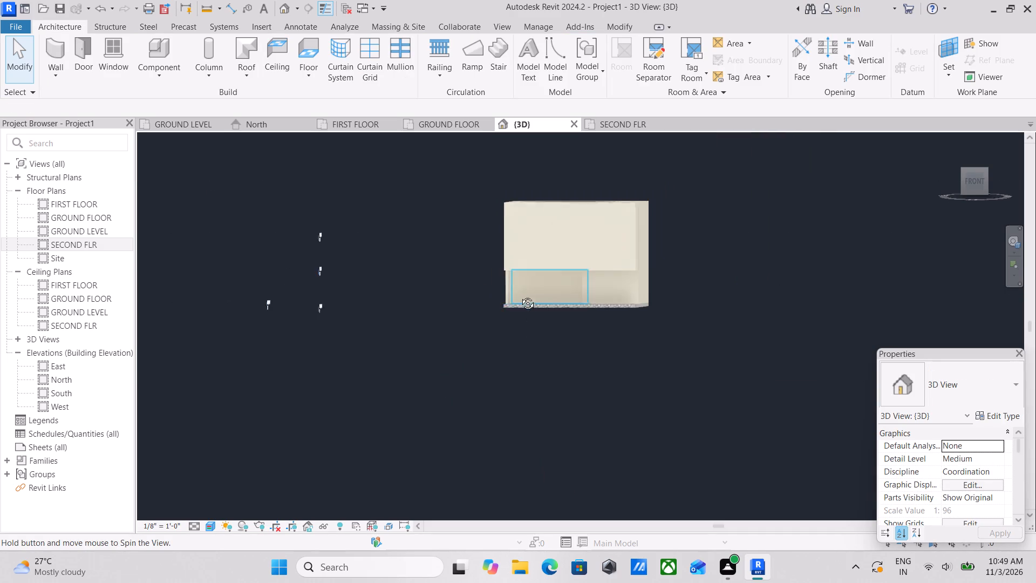
pyautogui.keyDown('shift'); pyautogui.moveTo(520, 295); pyautogui.dragTo(630, 411, button='middle'); pyautogui.keyUp('shift')
pyautogui.scroll(7, 630, 376)
pyautogui.scroll(3, 597, 304)
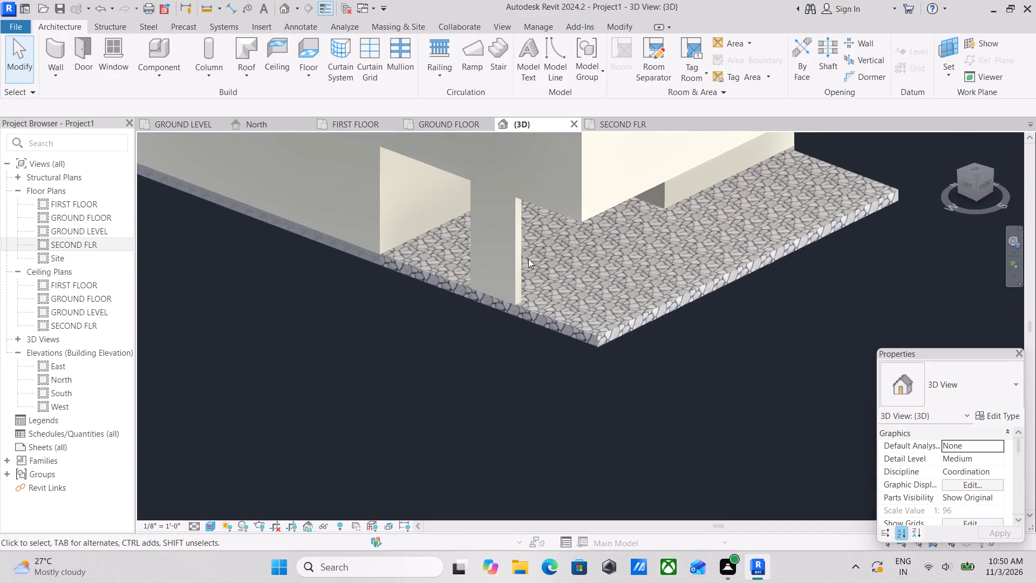
pyautogui.scroll(3, 510, 249)
pyautogui.scroll(-3, 594, 273)
pyautogui.scroll(-3, 689, 288)
pyautogui.moveTo(677, 285); pyautogui.dragTo(667, 286, button='middle')
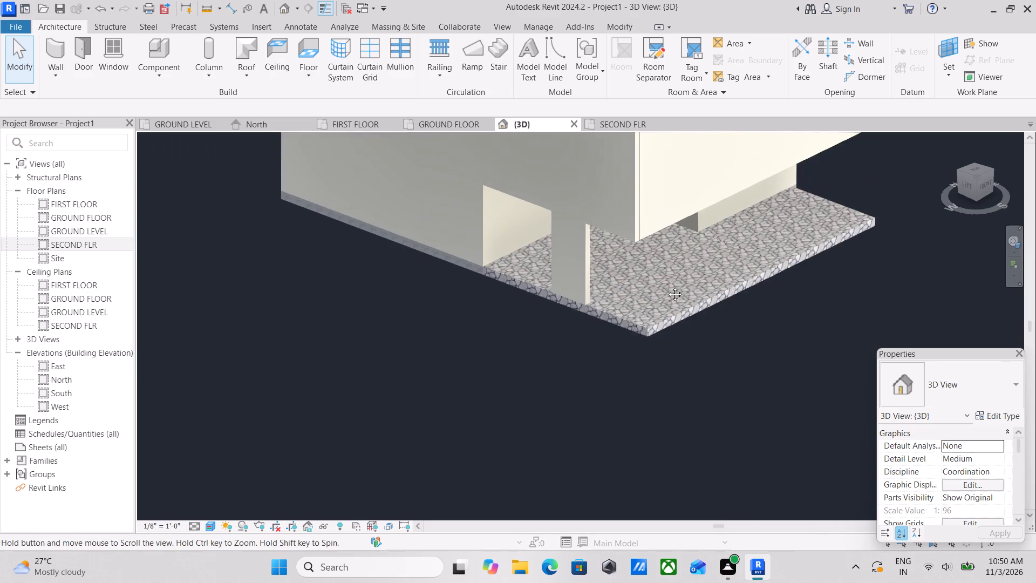
pyautogui.moveTo(667, 286); pyautogui.dragTo(558, 397, button='middle')
pyautogui.scroll(9, 687, 357)
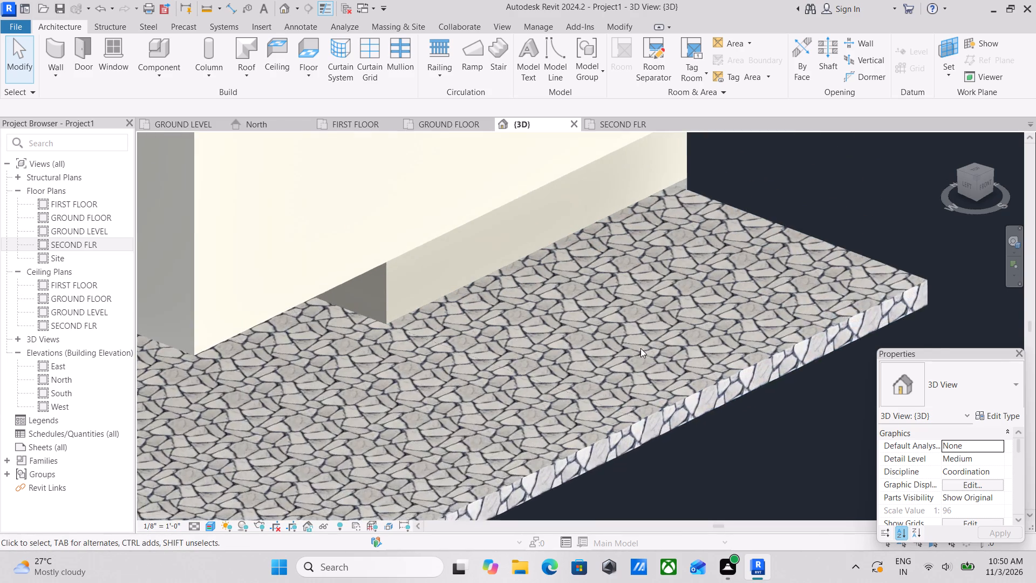
pyautogui.scroll(2, 640, 348)
pyautogui.scroll(-4, 549, 343)
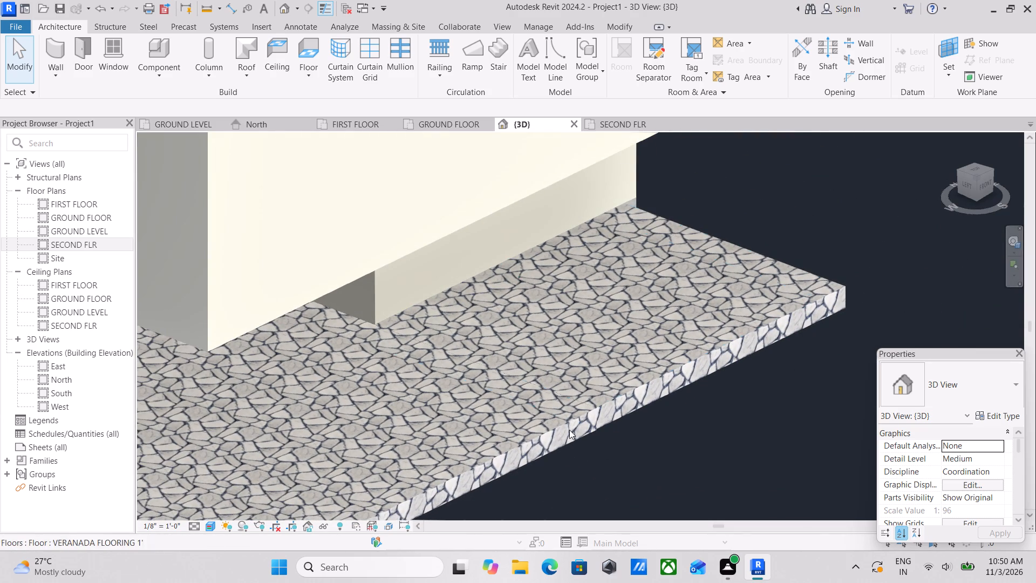
pyautogui.scroll(-4, 433, 415)
pyautogui.scroll(-2, 376, 391)
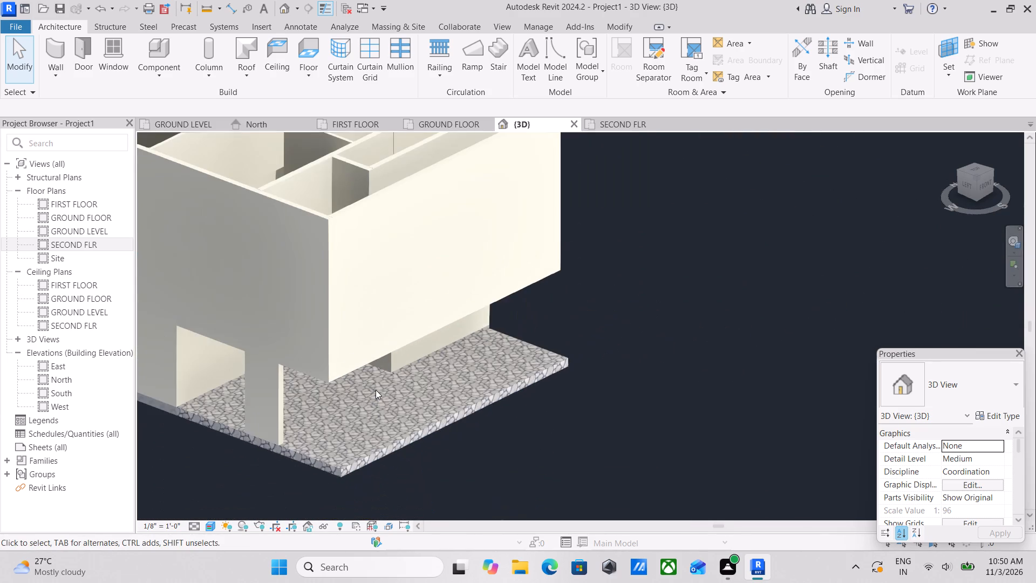
pyautogui.scroll(-2, 376, 390)
pyautogui.moveTo(377, 389); pyautogui.dragTo(548, 395, button='middle')
pyautogui.scroll(1, 548, 395)
# Change the 3D view's visual style to plain untextured surfaces with visible edges.
pyautogui.click(209, 526)
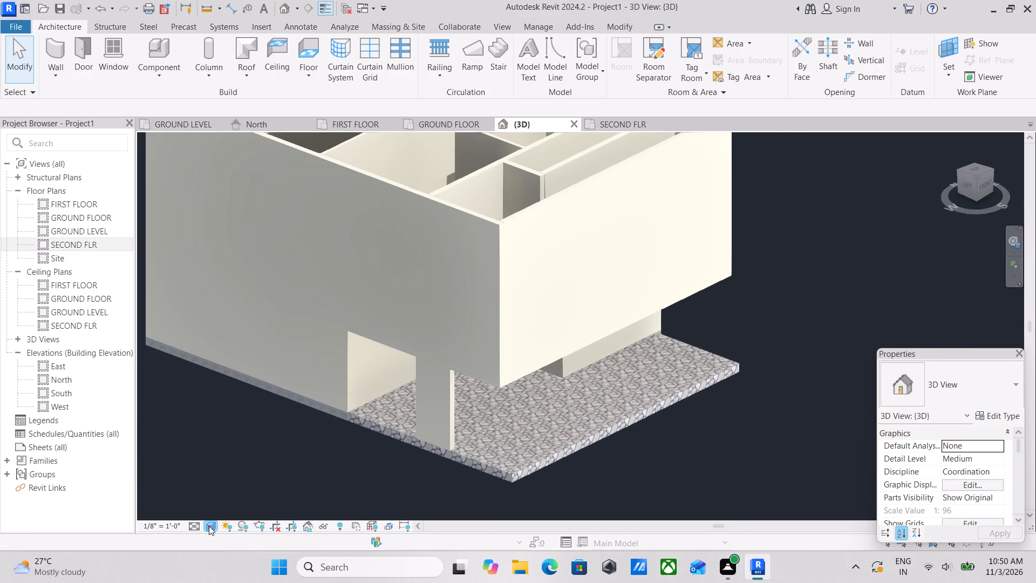
pyautogui.click(213, 472)
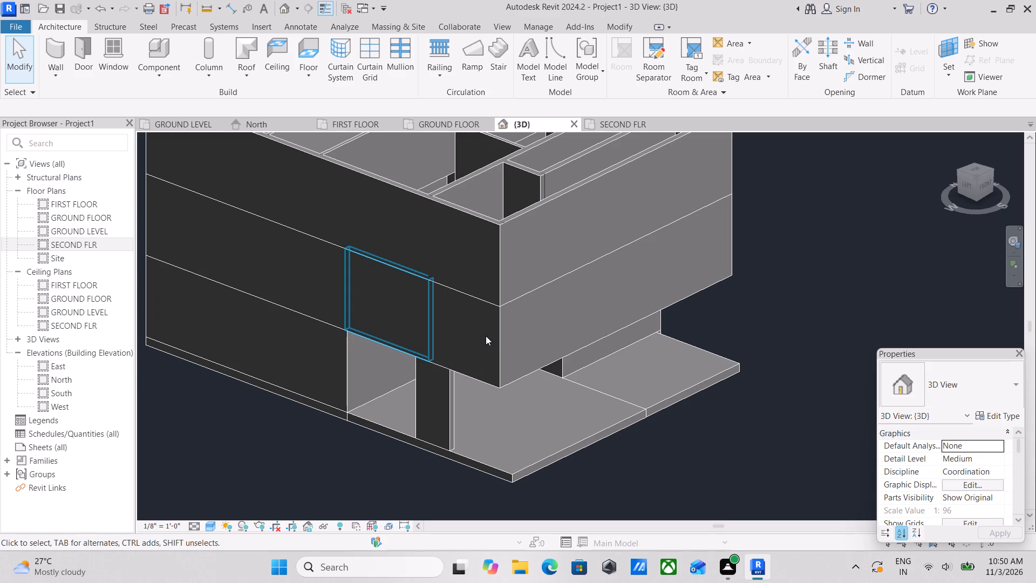
# Examine the joint between the two veranda floors and their outer edges against the walls from several sides.
pyautogui.keyDown('shift'); pyautogui.moveTo(497, 290); pyautogui.dragTo(405, 403, button='middle'); pyautogui.keyUp('shift')
pyautogui.scroll(-2, 478, 400)
pyautogui.moveTo(474, 399); pyautogui.dragTo(530, 315, button='middle')
pyautogui.keyDown('shift'); pyautogui.moveTo(531, 330); pyautogui.dragTo(648, 177, button='middle'); pyautogui.keyUp('shift')
pyautogui.keyDown('shift'); pyautogui.moveTo(663, 268); pyautogui.dragTo(515, 538, button='middle'); pyautogui.keyUp('shift')
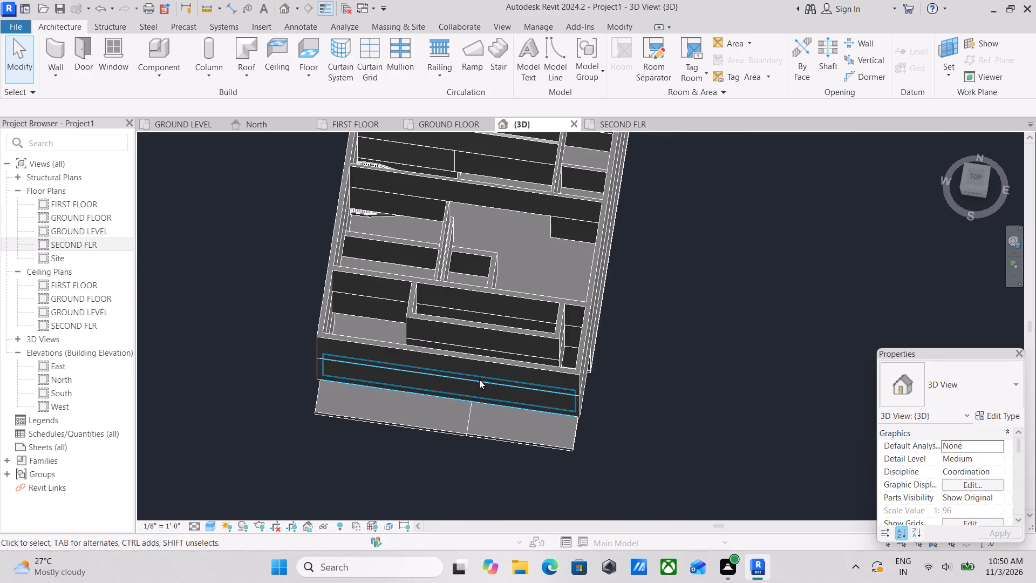
pyautogui.keyDown('shift'); pyautogui.moveTo(480, 379); pyautogui.dragTo(433, 157, button='middle'); pyautogui.keyUp('shift')
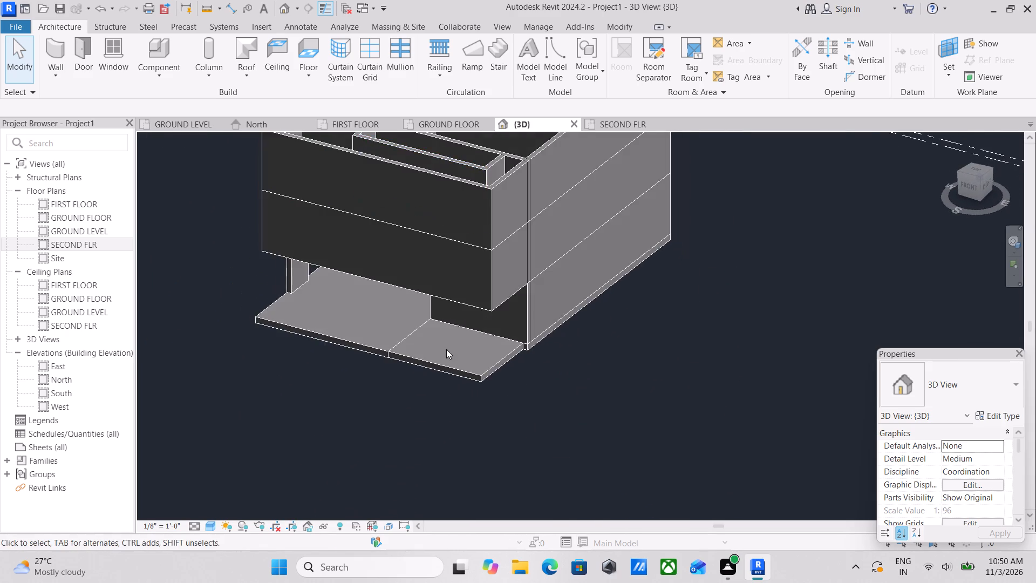
pyautogui.keyDown('shift'); pyautogui.moveTo(445, 347); pyautogui.dragTo(376, 235, button='middle'); pyautogui.keyUp('shift')
pyautogui.keyDown('shift'); pyautogui.moveTo(398, 245); pyautogui.dragTo(407, 249, button='middle'); pyautogui.keyUp('shift')
pyautogui.keyDown('shift'); pyautogui.moveTo(418, 253); pyautogui.dragTo(479, 279, button='middle'); pyautogui.keyUp('shift')
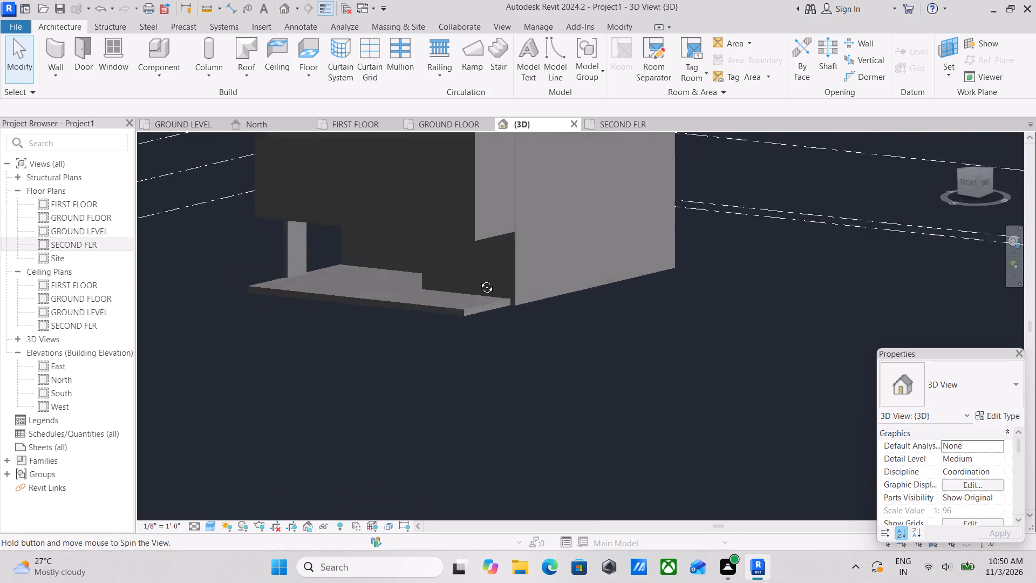
pyautogui.keyDown('shift'); pyautogui.moveTo(479, 279); pyautogui.dragTo(564, 383, button='middle'); pyautogui.keyUp('shift')
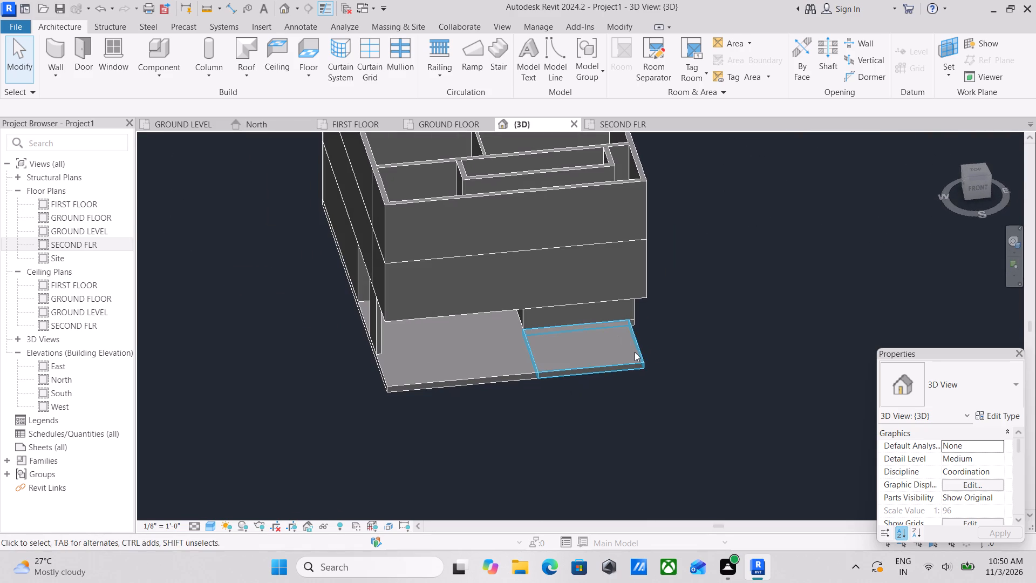
# Open the boundary sketch of the eastern veranda floor for editing and view it from the top.
pyautogui.click(635, 352)
pyautogui.click(590, 55)
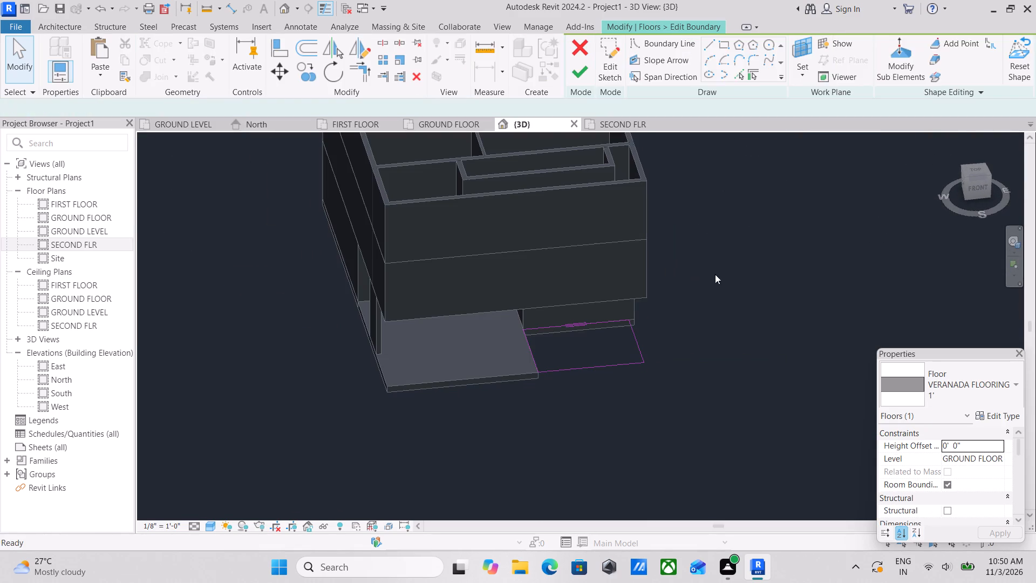
pyautogui.click(972, 172)
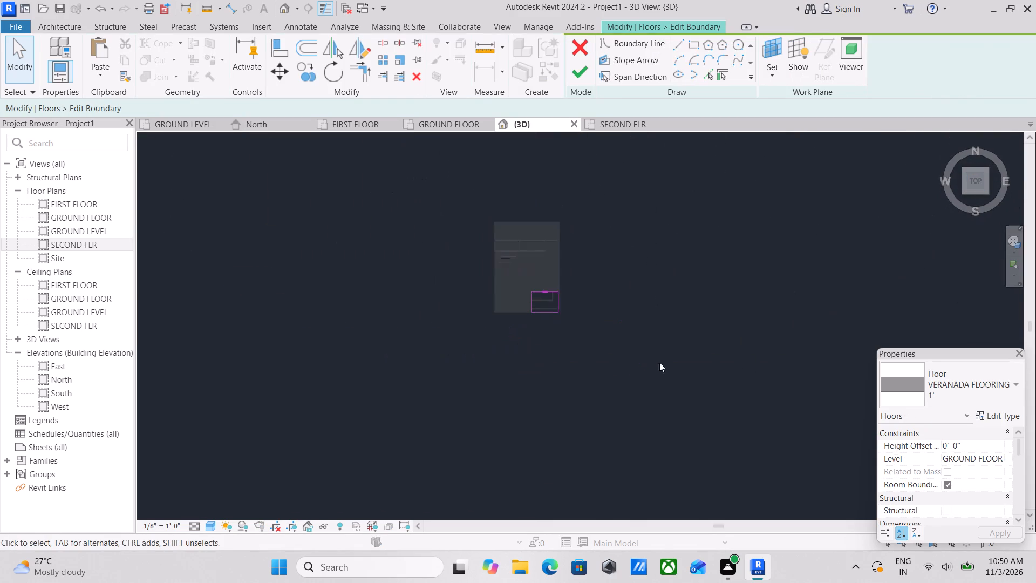
pyautogui.scroll(7, 633, 367)
pyautogui.scroll(7, 621, 421)
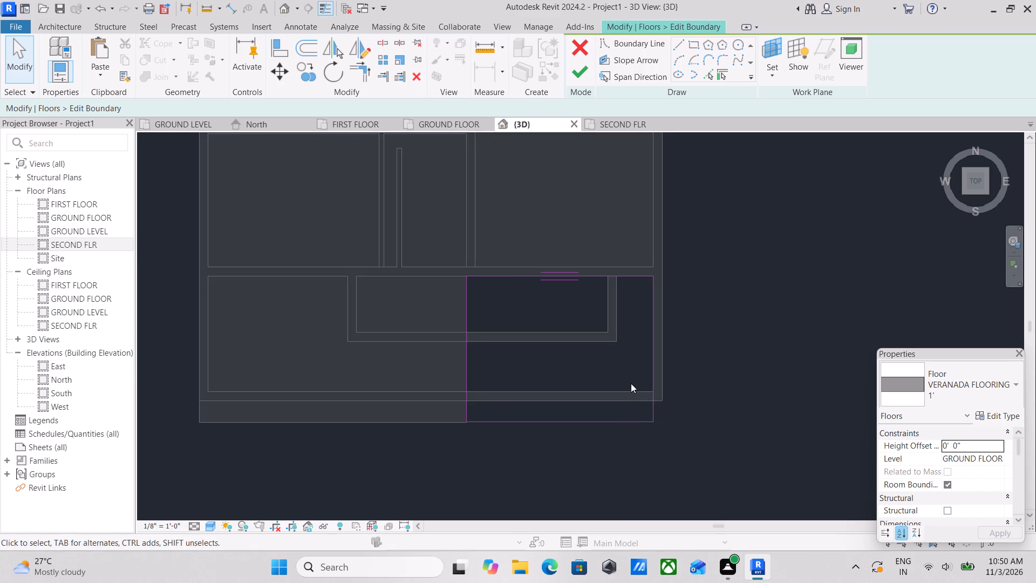
pyautogui.scroll(2, 644, 358)
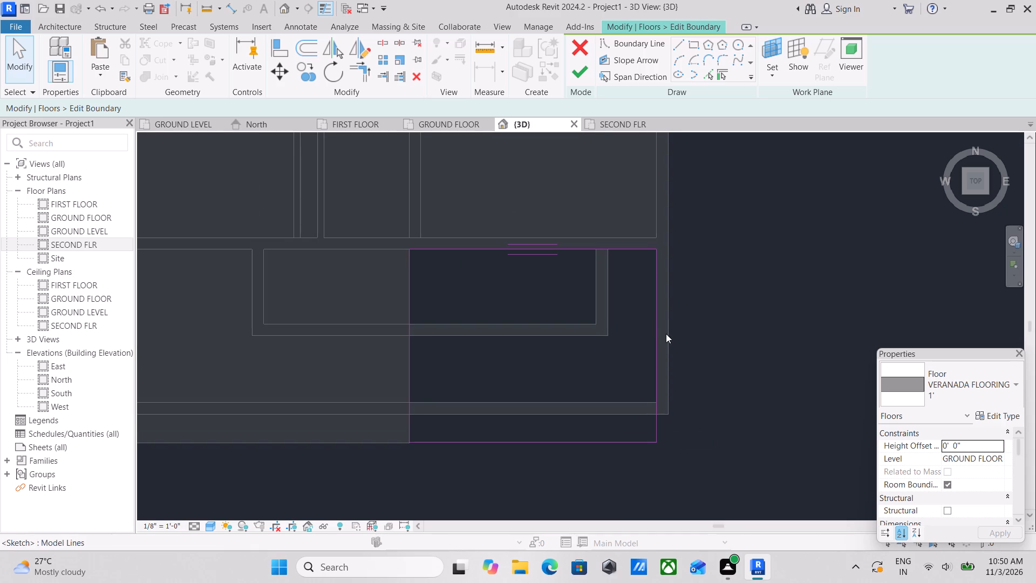
# Move the sketch's east boundary line outward in small increments to the outer wall face, making the floor about 16'-6" long.
pyautogui.click(655, 333)
pyautogui.press('Right')
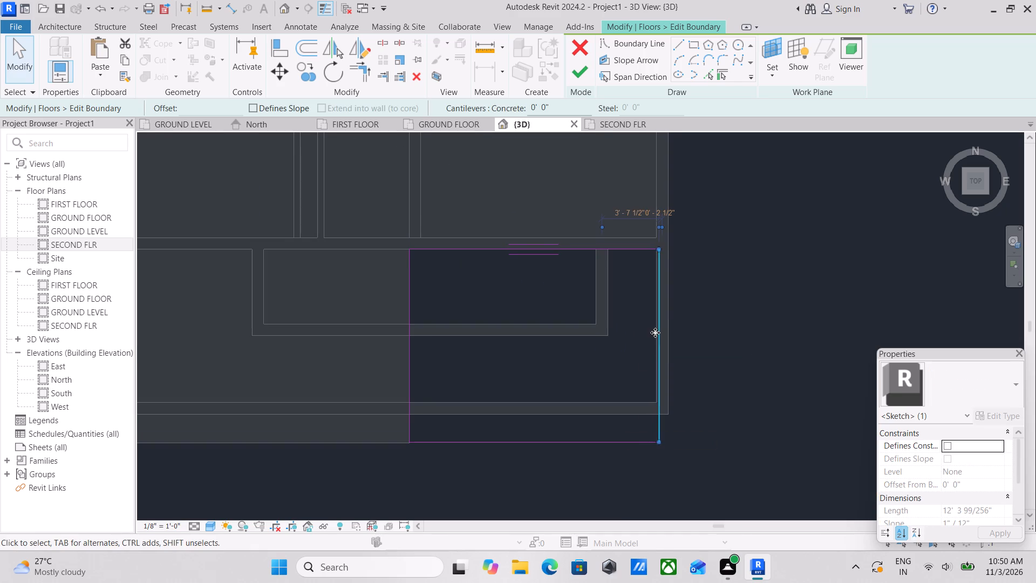
pyautogui.press('Right')
pyautogui.press('Right')
pyautogui.press('Right')
pyautogui.press('Right')
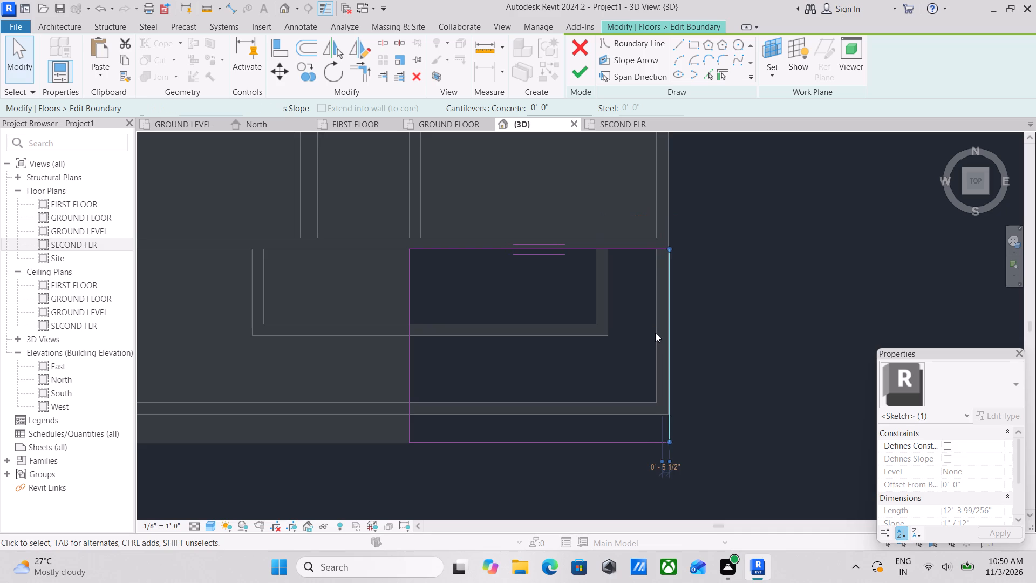
pyautogui.scroll(3, 659, 209)
pyautogui.scroll(4, 699, 277)
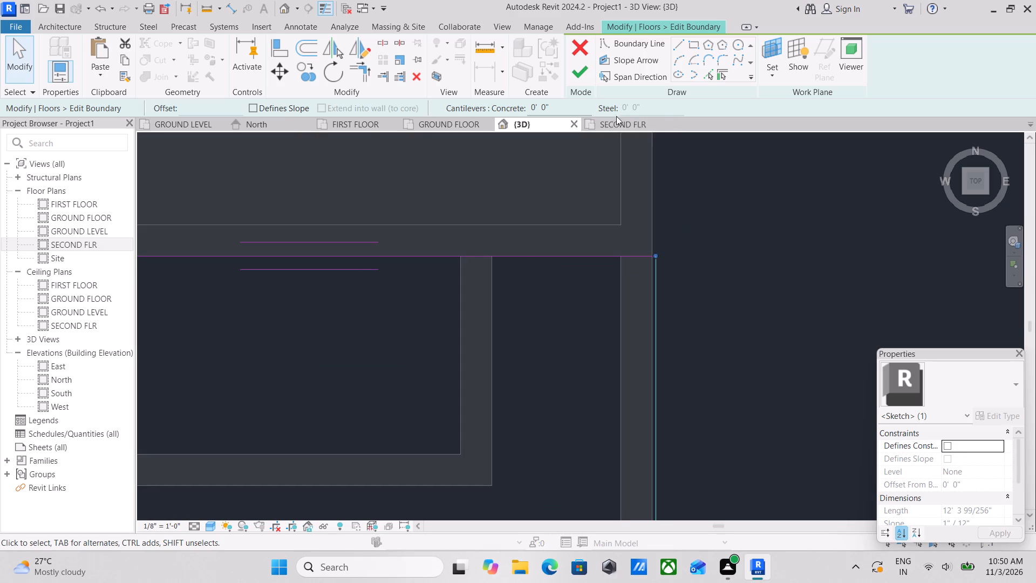
pyautogui.scroll(3, 669, 284)
pyautogui.moveTo(681, 243); pyautogui.dragTo(659, 225, button='middle')
pyautogui.scroll(-1, 666, 232)
pyautogui.scroll(2, 641, 356)
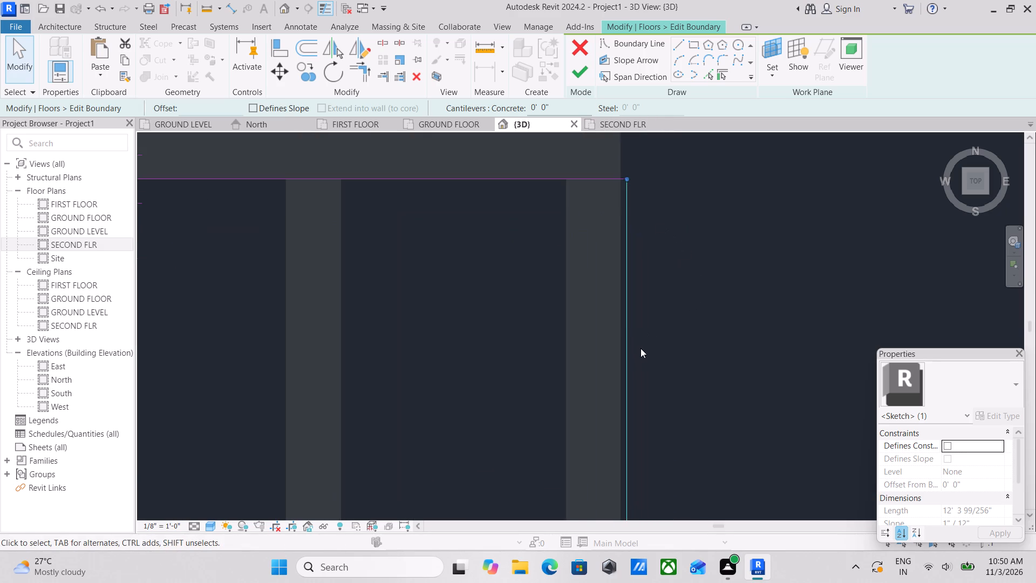
pyautogui.scroll(-1, 634, 338)
pyautogui.moveTo(631, 331); pyautogui.dragTo(628, 290, button='middle')
pyautogui.press('Left')
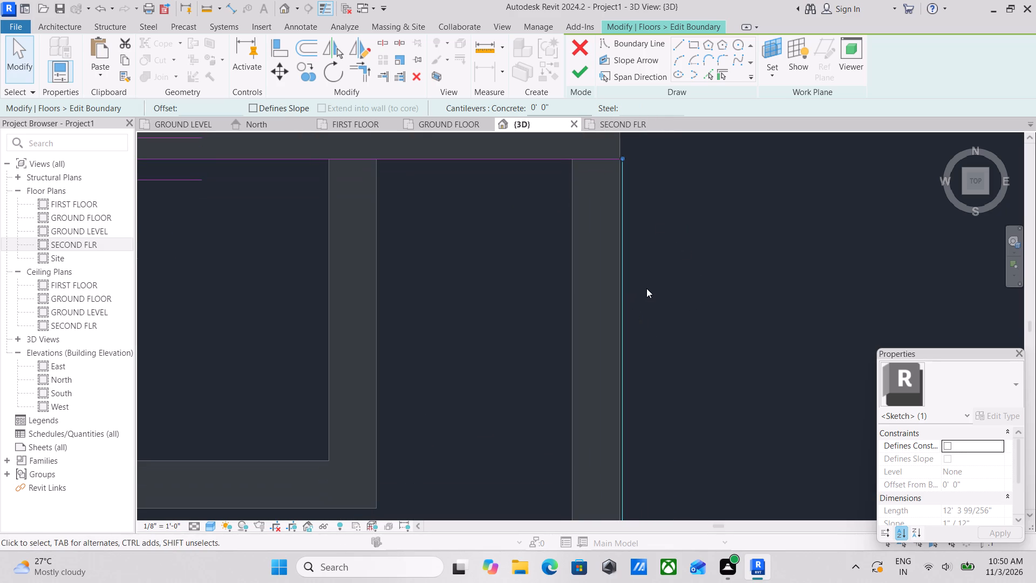
pyautogui.press('Left')
pyautogui.scroll(-11, 647, 285)
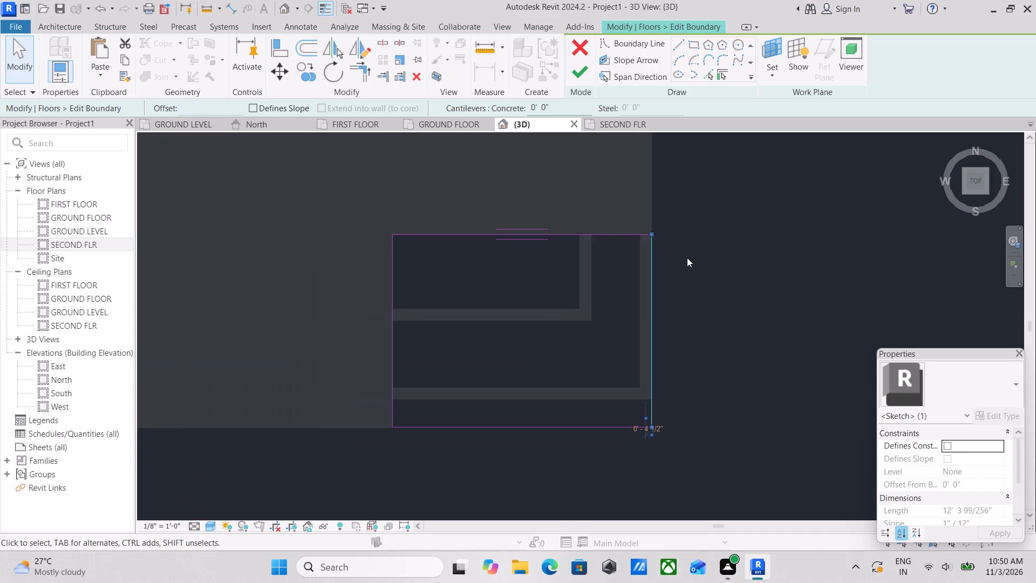
# Nudge the south boundary line of the eastern veranda floor's sketch into line with the adjoining floor's south edge.
pyautogui.moveTo(683, 253); pyautogui.dragTo(676, 240, button='middle')
pyautogui.scroll(2, 670, 316)
pyautogui.scroll(2, 596, 394)
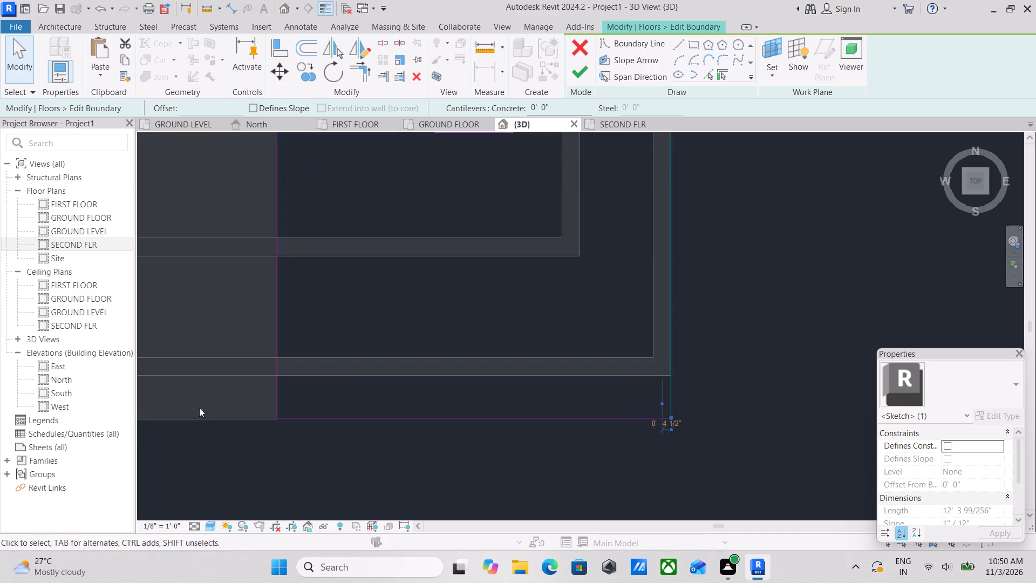
pyautogui.scroll(2, 280, 417)
pyautogui.click(324, 417)
pyautogui.scroll(2, 292, 377)
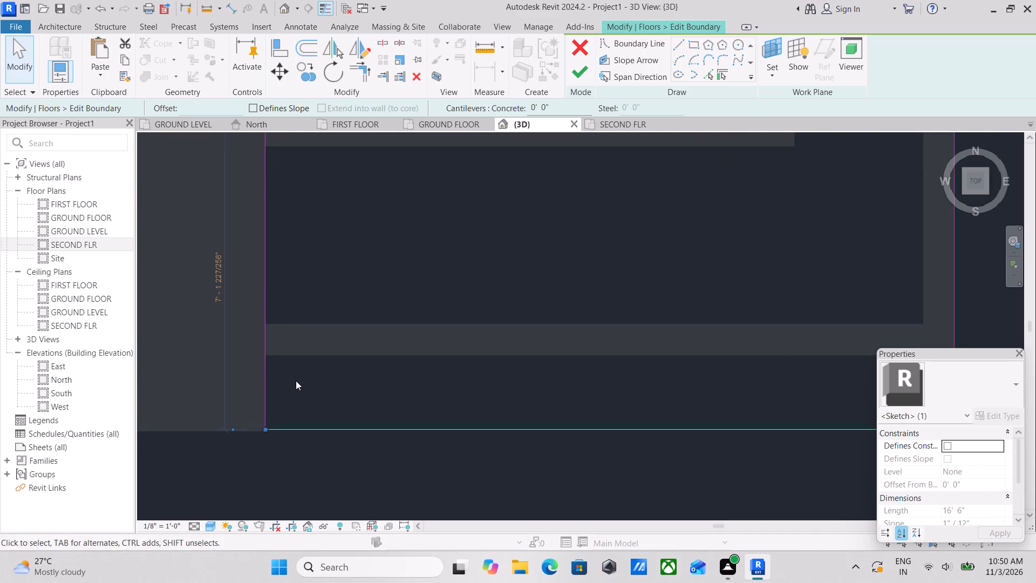
pyautogui.moveTo(296, 379); pyautogui.dragTo(390, 323, button='middle')
pyautogui.scroll(1, 395, 323)
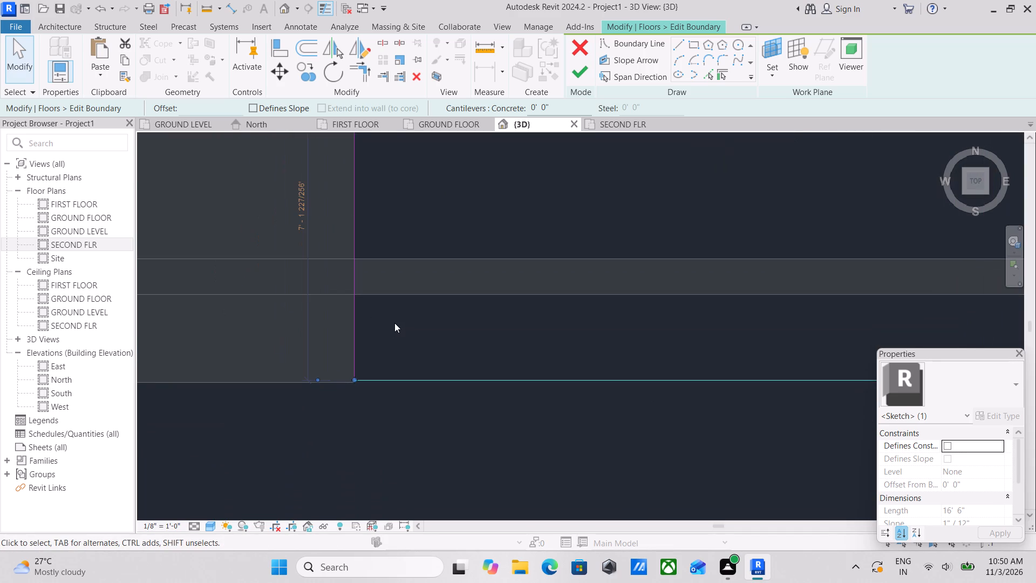
pyautogui.press('Down')
pyautogui.scroll(3, 337, 391)
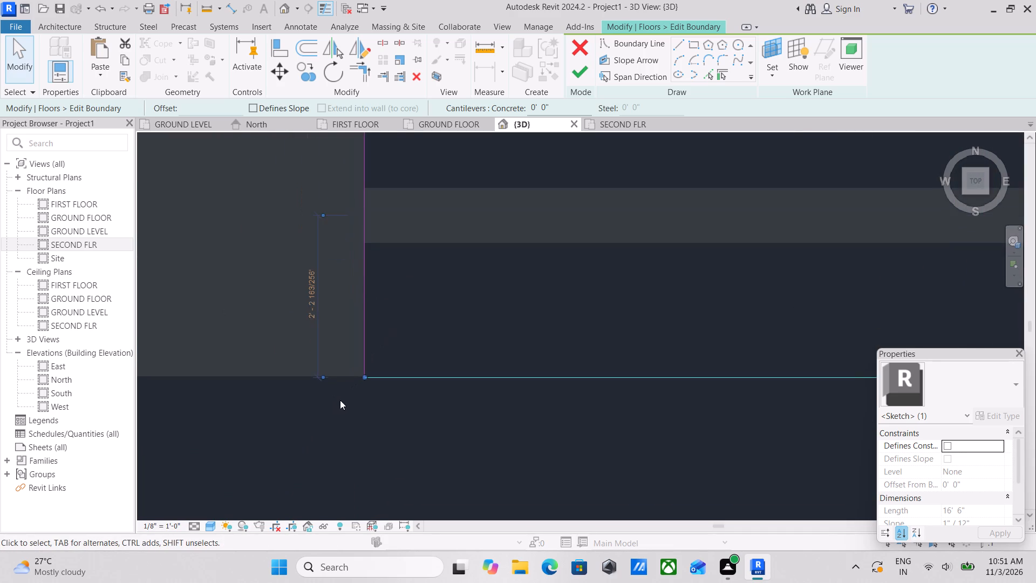
pyautogui.scroll(7, 353, 397)
pyautogui.scroll(8, 396, 352)
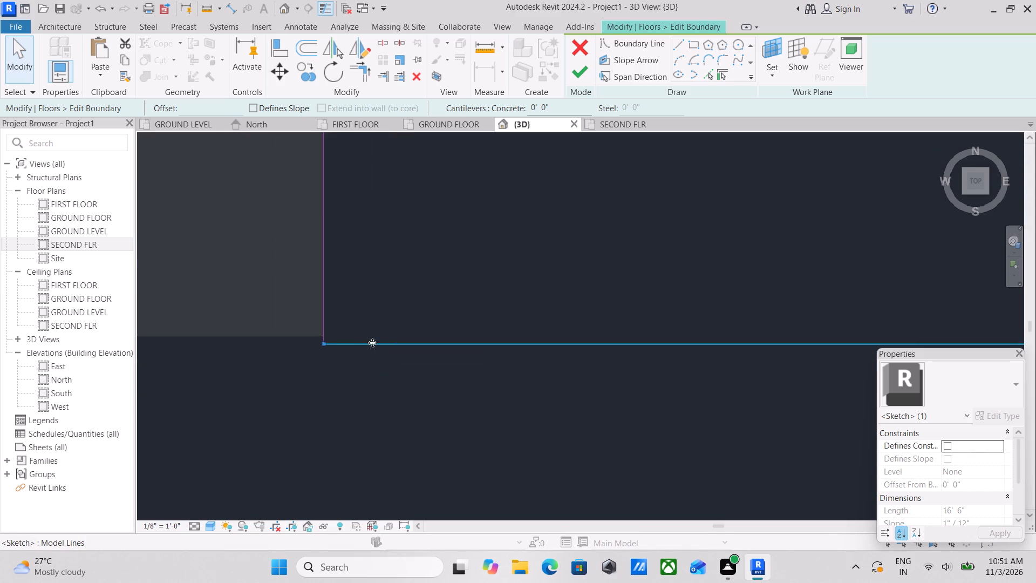
pyautogui.scroll(3, 353, 342)
pyautogui.press('Up')
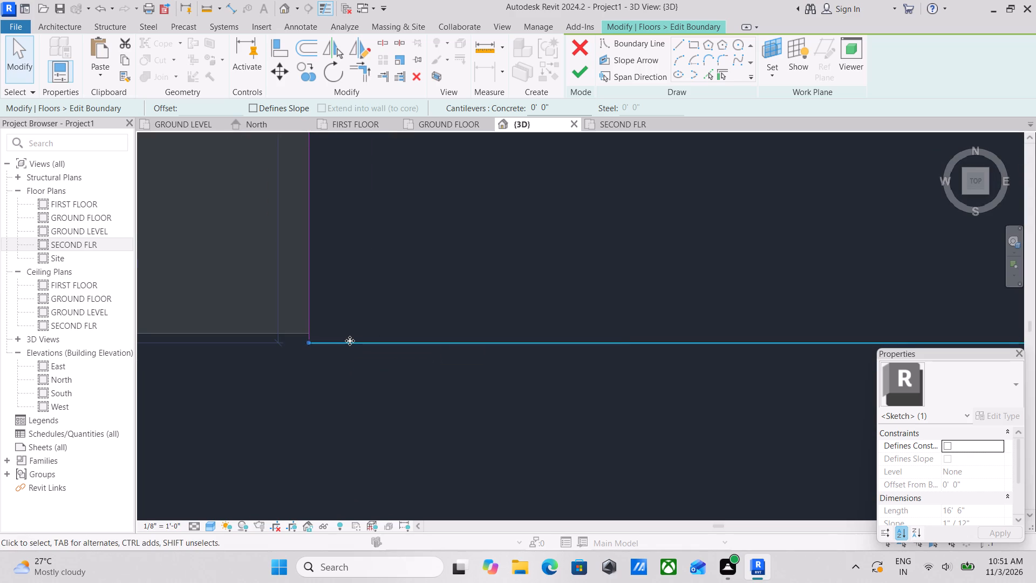
pyautogui.press('Up')
pyautogui.press('Up')
pyautogui.press('Up')
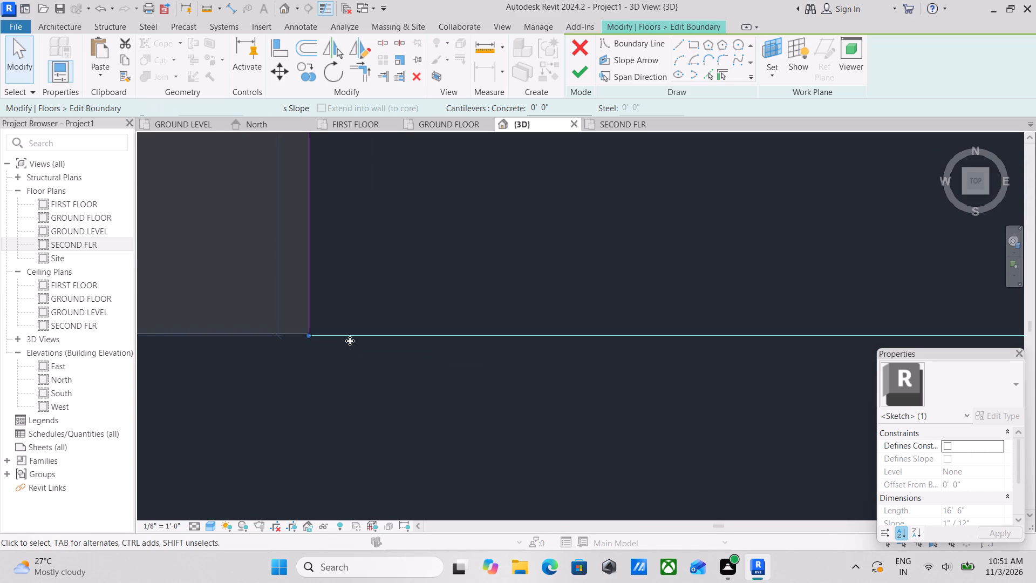
pyautogui.press('Up')
# Check the sketch's south boundary through to the southeast corner and finish the eastern veranda floor's boundary edit.
pyautogui.scroll(-4, 438, 254)
pyautogui.scroll(-3, 655, 223)
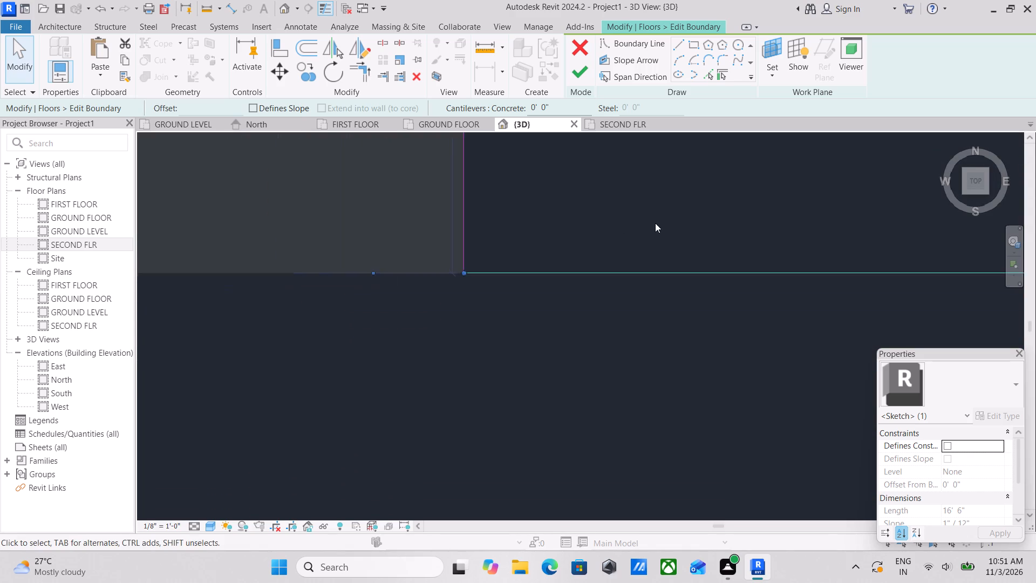
pyautogui.scroll(-1, 655, 223)
pyautogui.moveTo(655, 223); pyautogui.dragTo(312, 277, button='middle')
pyautogui.scroll(-4, 467, 313)
pyautogui.moveTo(416, 309); pyautogui.dragTo(151, 304, button='middle')
pyautogui.scroll(1, 161, 307)
pyautogui.scroll(-5, 549, 318)
pyautogui.moveTo(477, 308); pyautogui.dragTo(56, 362, button='middle')
pyautogui.scroll(1, 50, 363)
pyautogui.scroll(-8, 407, 291)
pyautogui.moveTo(371, 290); pyautogui.dragTo(260, 315, button='middle')
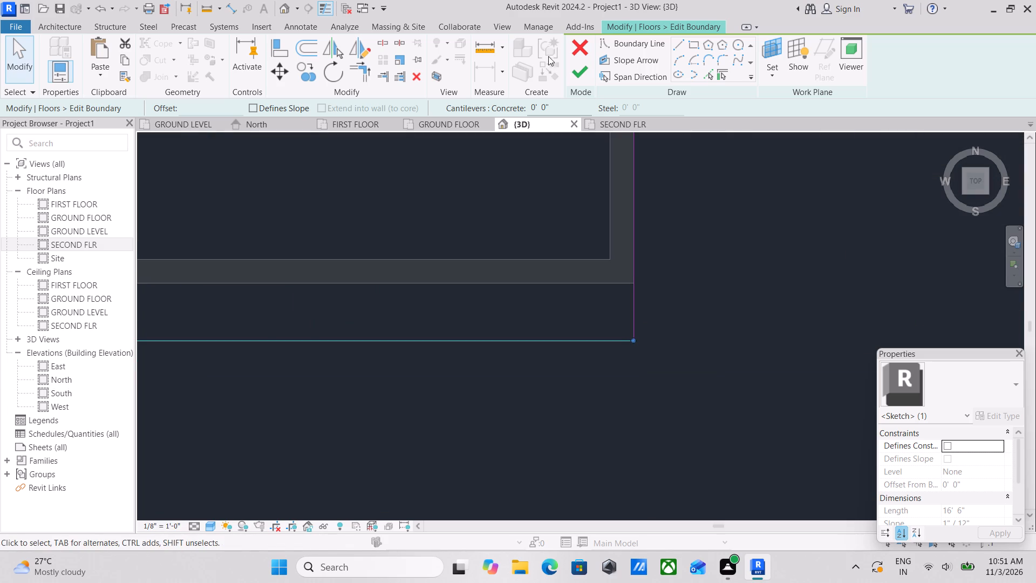
pyautogui.click(584, 71)
pyautogui.scroll(-3, 570, 303)
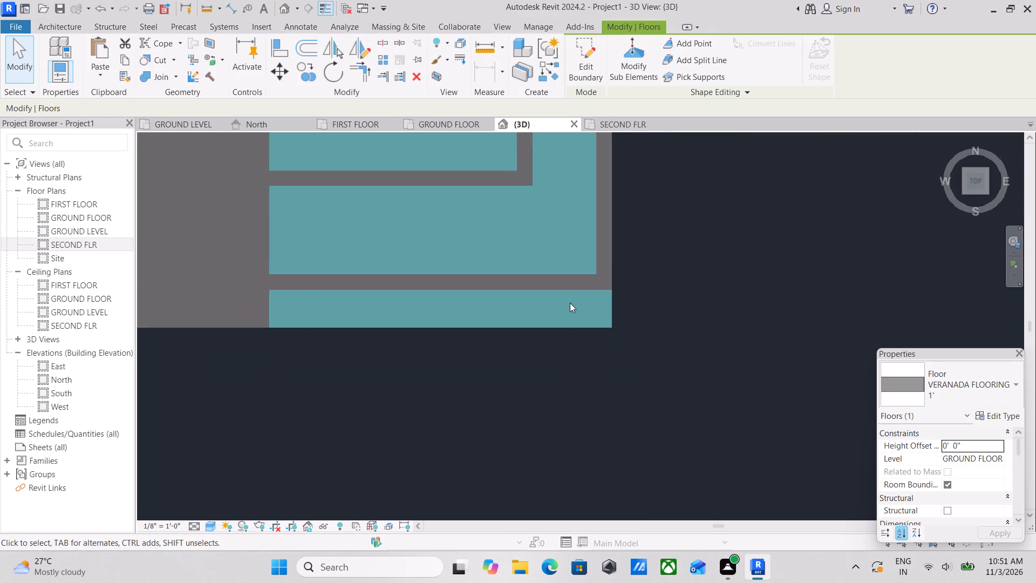
pyautogui.scroll(-1, 570, 303)
pyautogui.scroll(-4, 526, 313)
pyautogui.press('Escape')
# Examine the two veranda floors in 3D from several sides, checking their joint and outer edges against the walls.
pyautogui.scroll(-3, 522, 311)
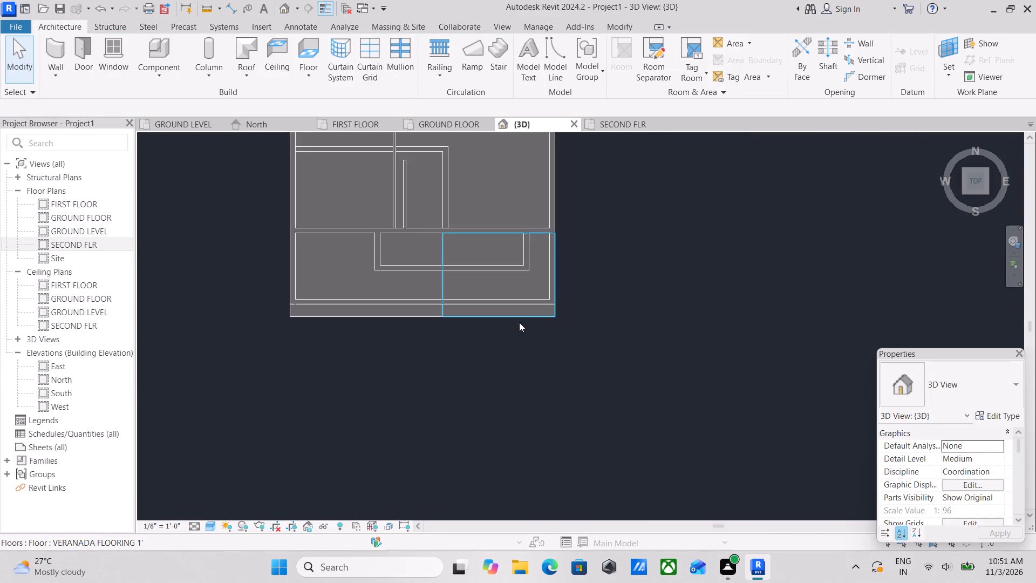
pyautogui.keyDown('shift'); pyautogui.moveTo(520, 326); pyautogui.dragTo(595, 101, button='middle'); pyautogui.keyUp('shift')
pyautogui.keyDown('shift'); pyautogui.moveTo(619, 250); pyautogui.dragTo(694, 204, button='middle'); pyautogui.keyUp('shift')
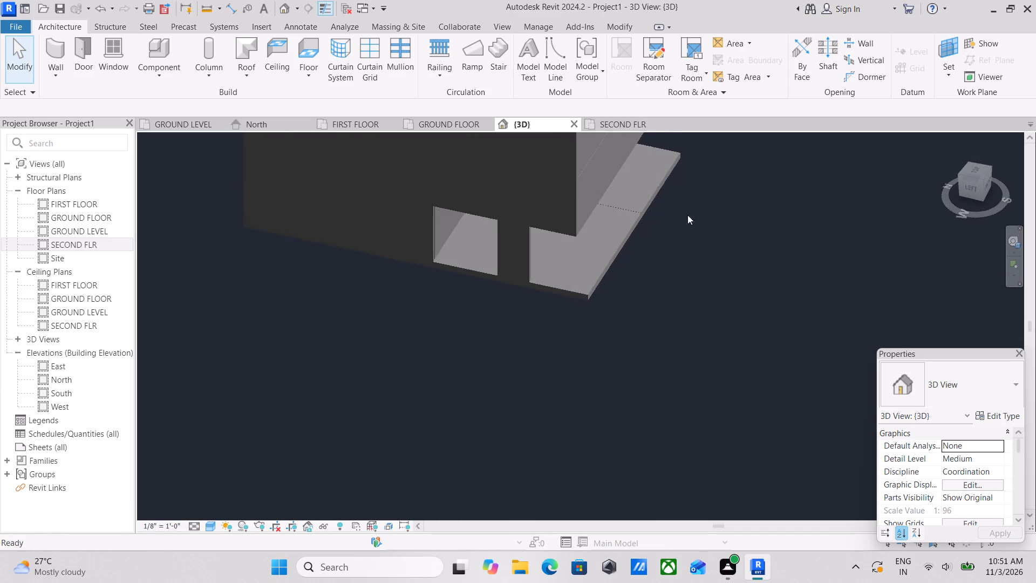
pyautogui.keyDown('shift'); pyautogui.moveTo(640, 222); pyautogui.dragTo(539, 194, button='middle'); pyautogui.keyUp('shift')
pyautogui.keyDown('shift'); pyautogui.moveTo(619, 236); pyautogui.dragTo(470, 195, button='middle'); pyautogui.keyUp('shift')
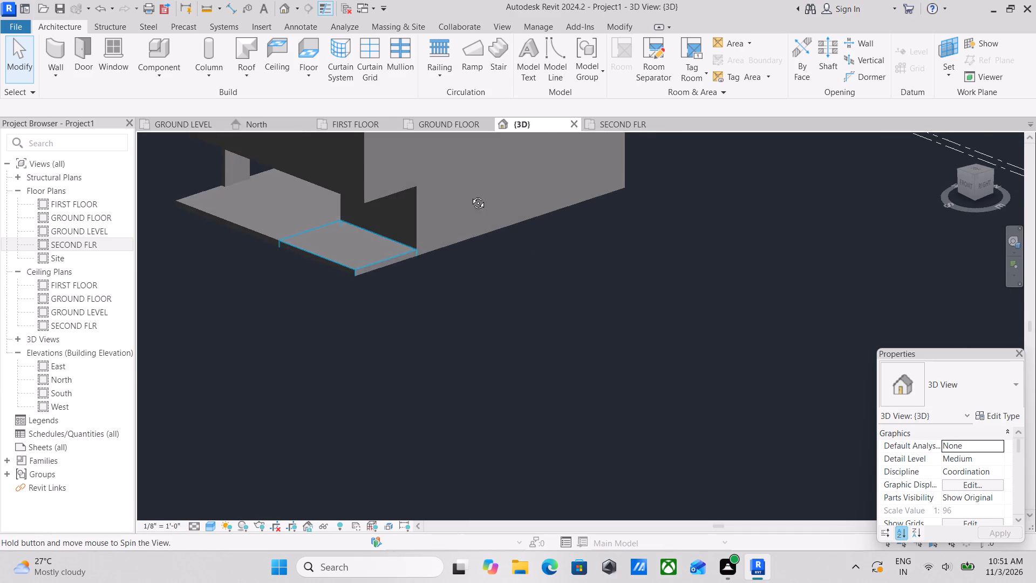
pyautogui.keyDown('shift'); pyautogui.moveTo(470, 195); pyautogui.dragTo(470, 194, button='middle'); pyautogui.keyUp('shift')
pyautogui.scroll(2, 406, 255)
pyautogui.keyDown('shift'); pyautogui.moveTo(392, 252); pyautogui.dragTo(485, 303, button='middle'); pyautogui.keyUp('shift')
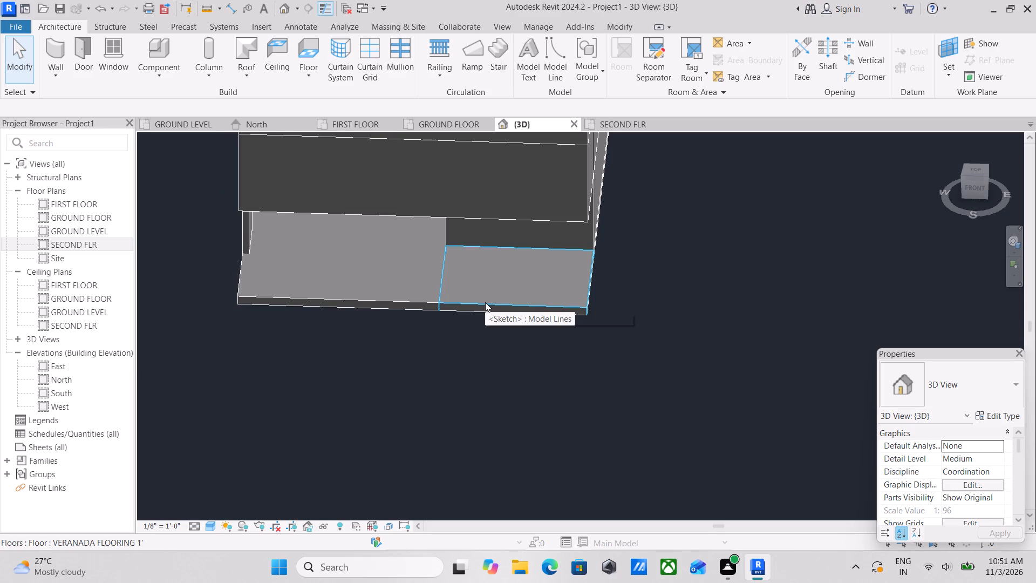
pyautogui.scroll(-2, 482, 302)
pyautogui.keyDown('shift'); pyautogui.moveTo(482, 302); pyautogui.dragTo(517, 381, button='middle'); pyautogui.keyUp('shift')
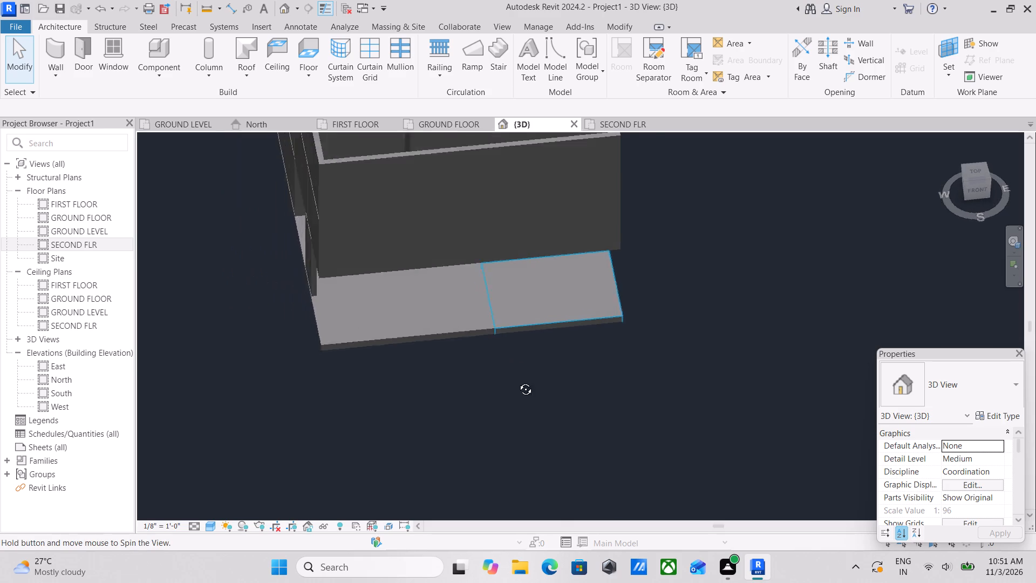
pyautogui.keyDown('shift'); pyautogui.moveTo(517, 381); pyautogui.dragTo(528, 409, button='middle'); pyautogui.keyUp('shift')
pyautogui.scroll(-1, 496, 328)
pyautogui.keyDown('shift'); pyautogui.moveTo(493, 327); pyautogui.dragTo(468, 516, button='middle'); pyautogui.keyUp('shift')
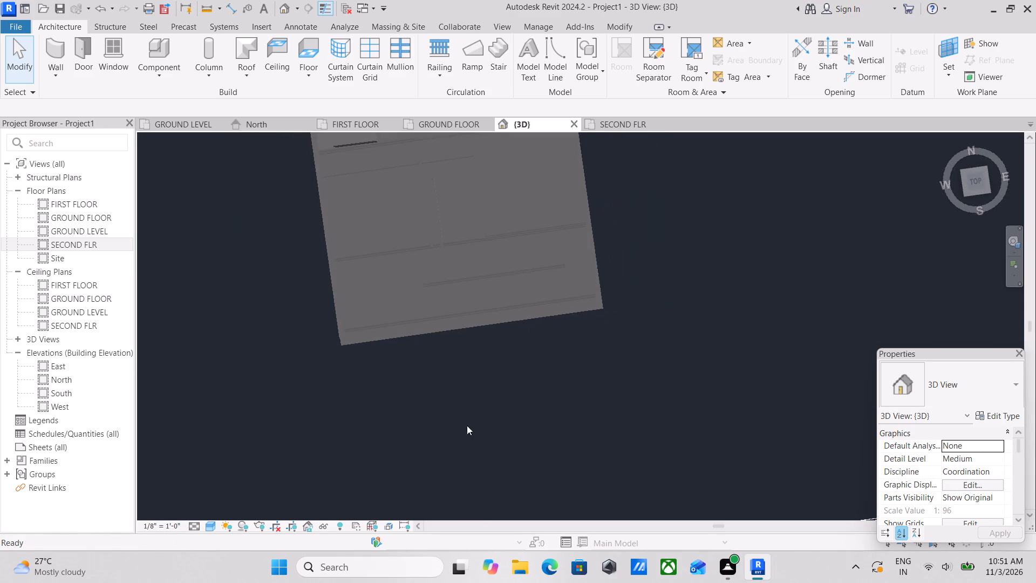
pyautogui.moveTo(465, 342); pyautogui.dragTo(425, 452, button='middle')
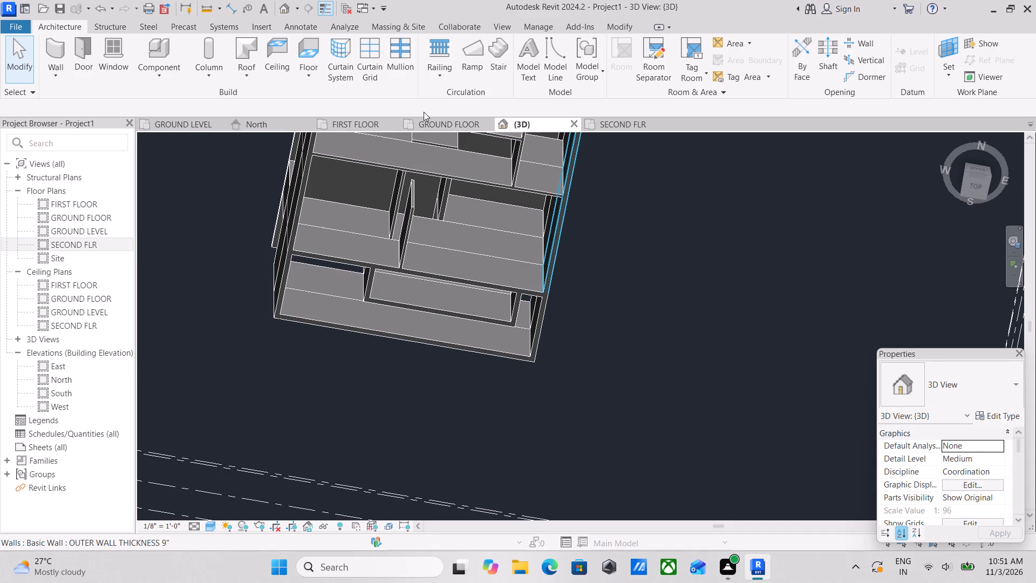
# Open the FIRST FLOOR plan and start an architectural floor boundary sketch.
pyautogui.click(351, 124)
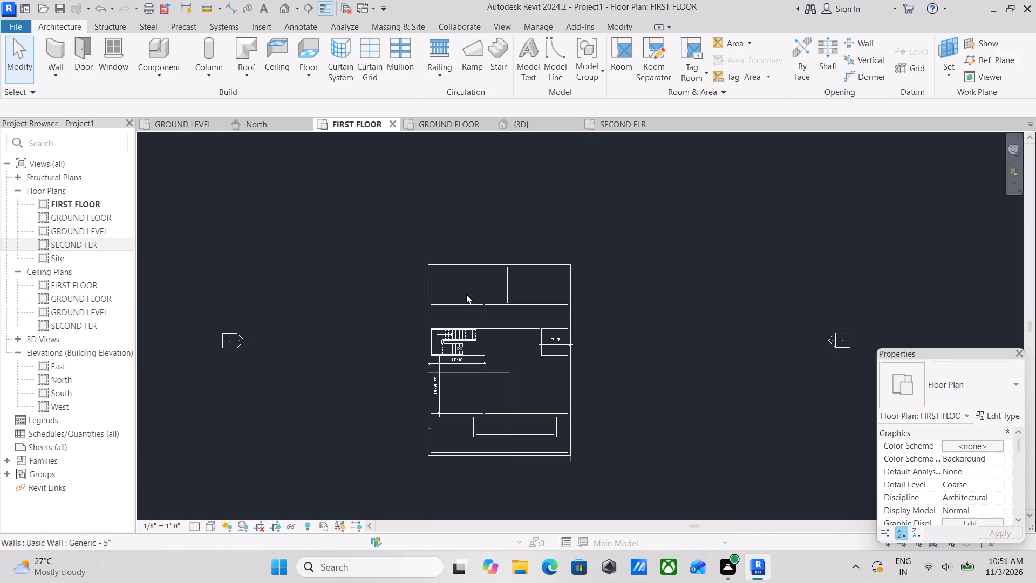
pyautogui.scroll(2, 454, 287)
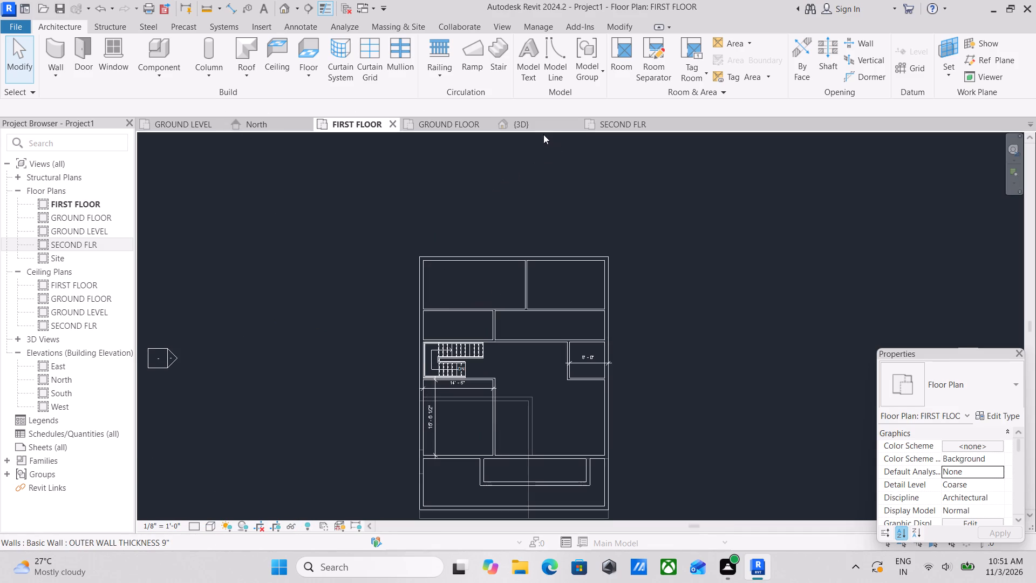
pyautogui.scroll(2, 432, 261)
pyautogui.scroll(-1, 485, 206)
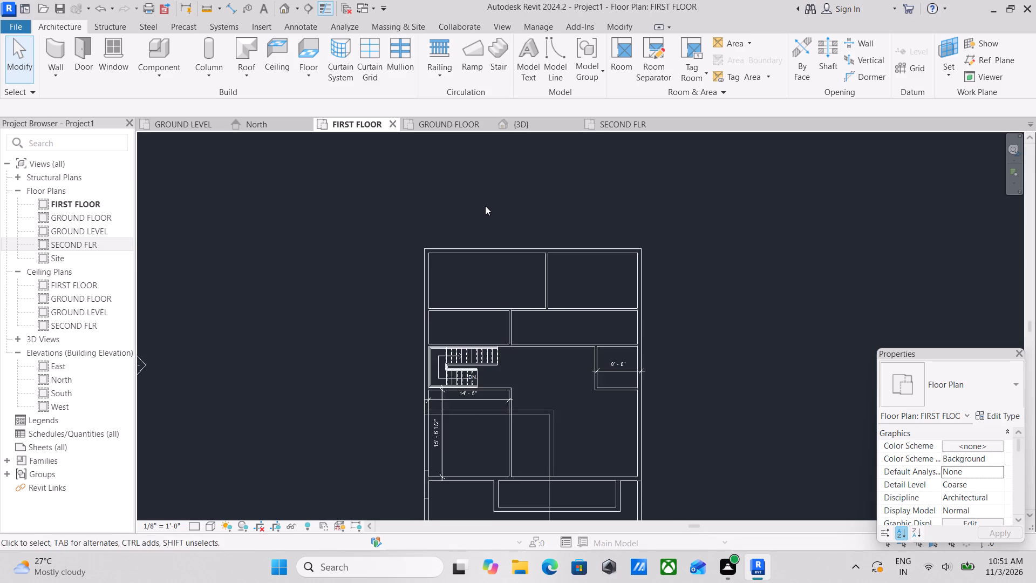
pyautogui.moveTo(485, 205); pyautogui.dragTo(449, 202, button='middle')
pyautogui.scroll(-3, 479, 134)
pyautogui.moveTo(485, 158); pyautogui.dragTo(493, 233, button='middle')
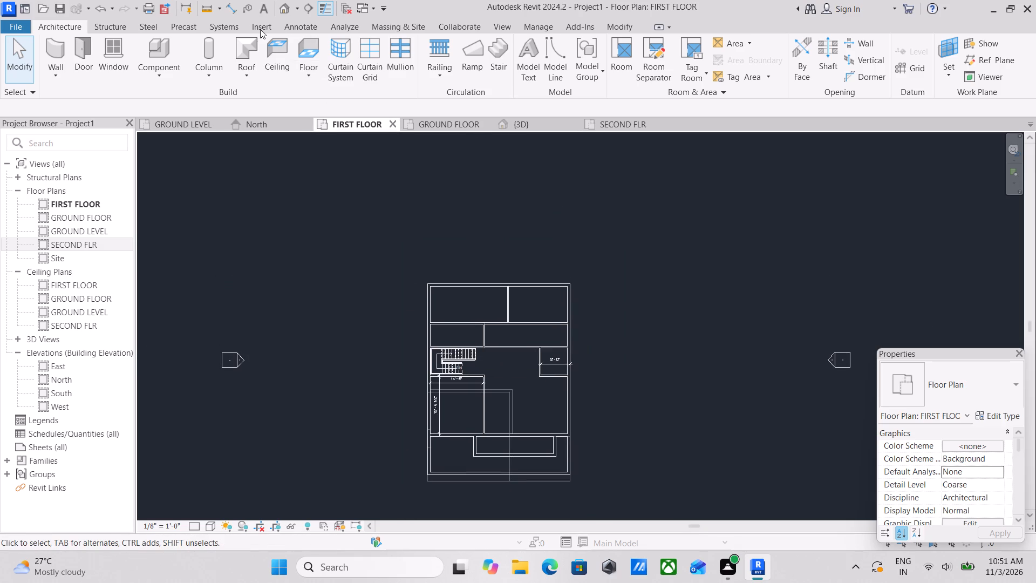
pyautogui.click(108, 24)
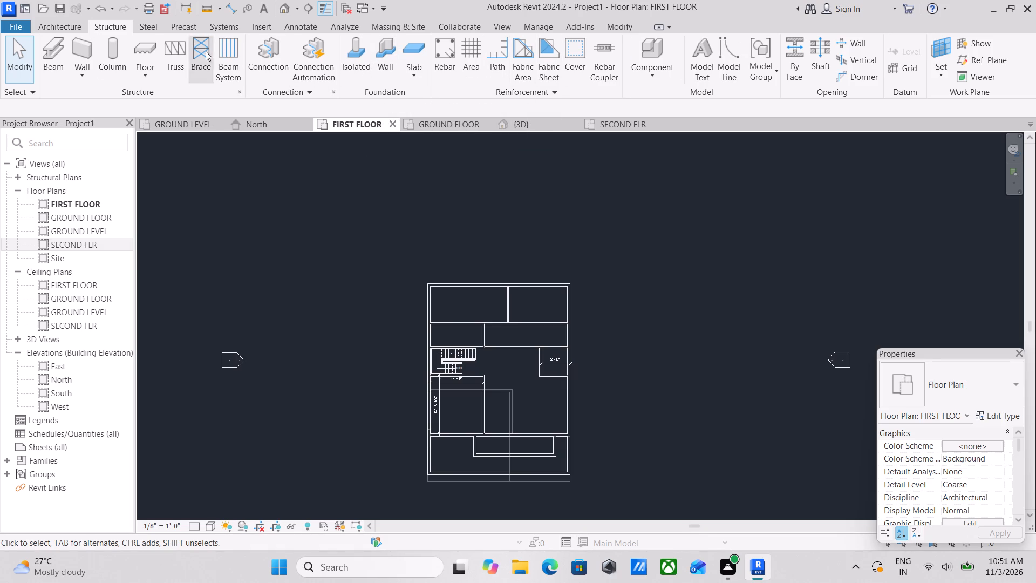
pyautogui.click(50, 27)
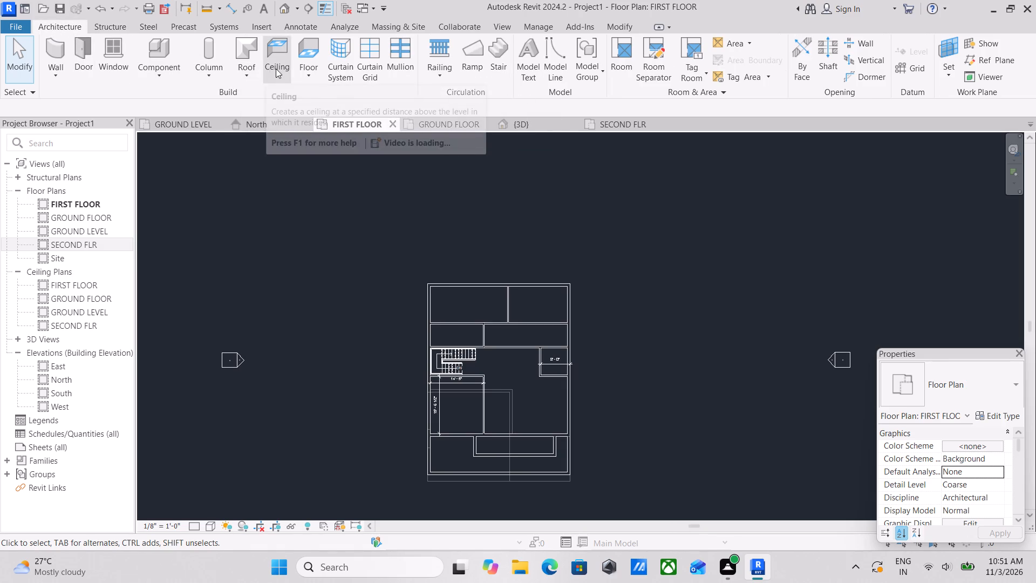
pyautogui.click(312, 66)
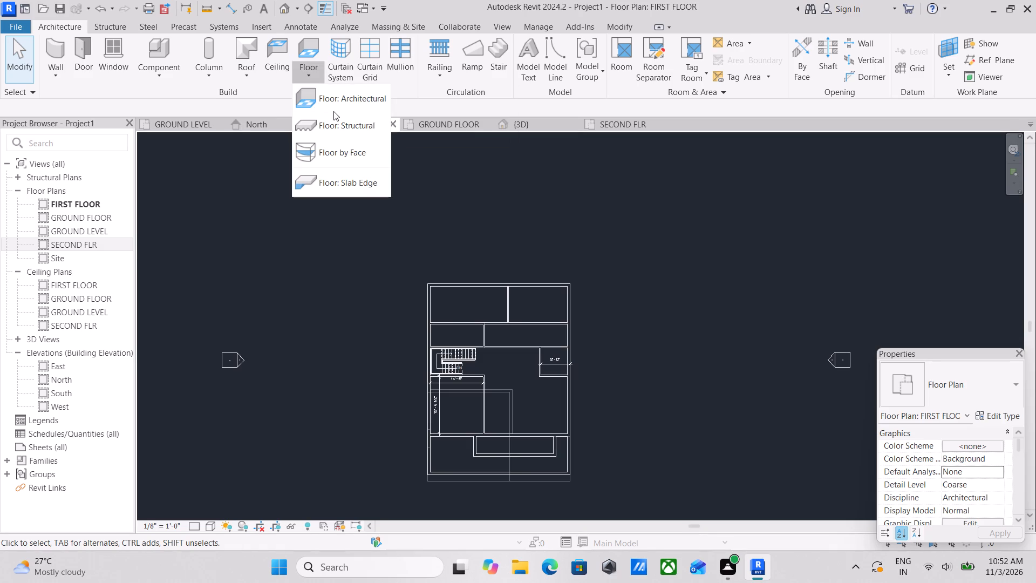
pyautogui.click(334, 103)
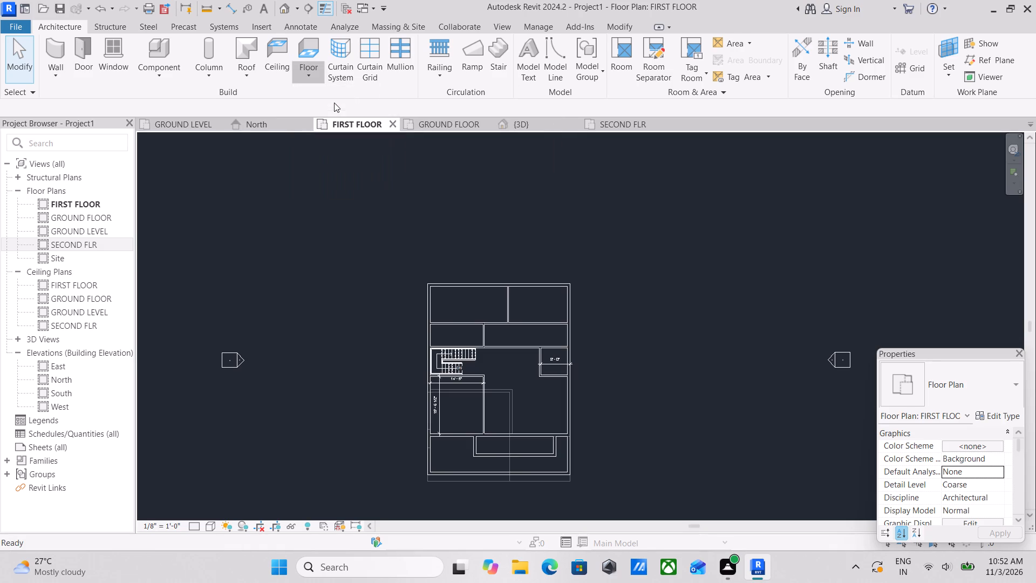
pyautogui.scroll(3, 490, 282)
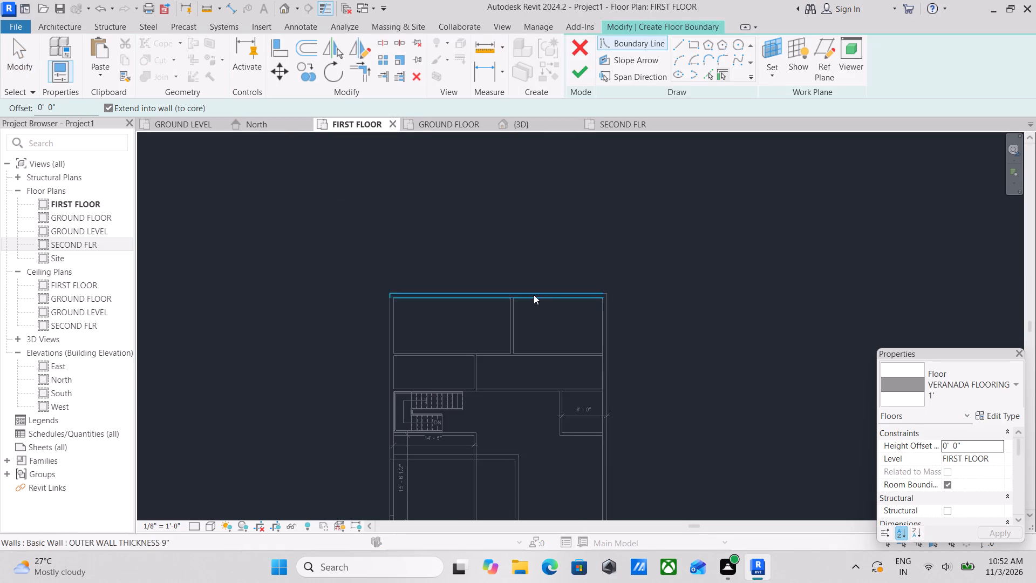
pyautogui.moveTo(478, 289); pyautogui.dragTo(525, 342, button='middle')
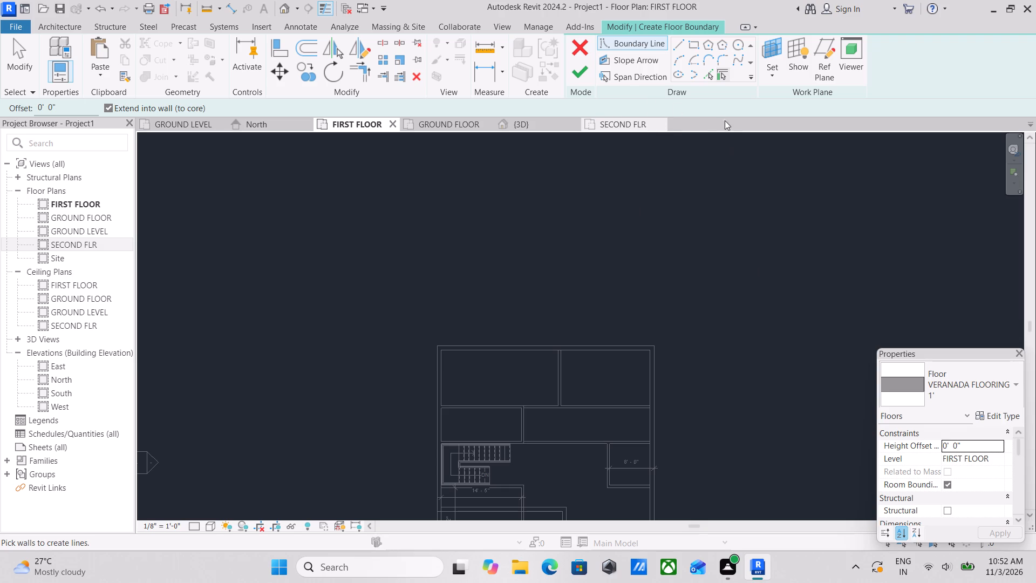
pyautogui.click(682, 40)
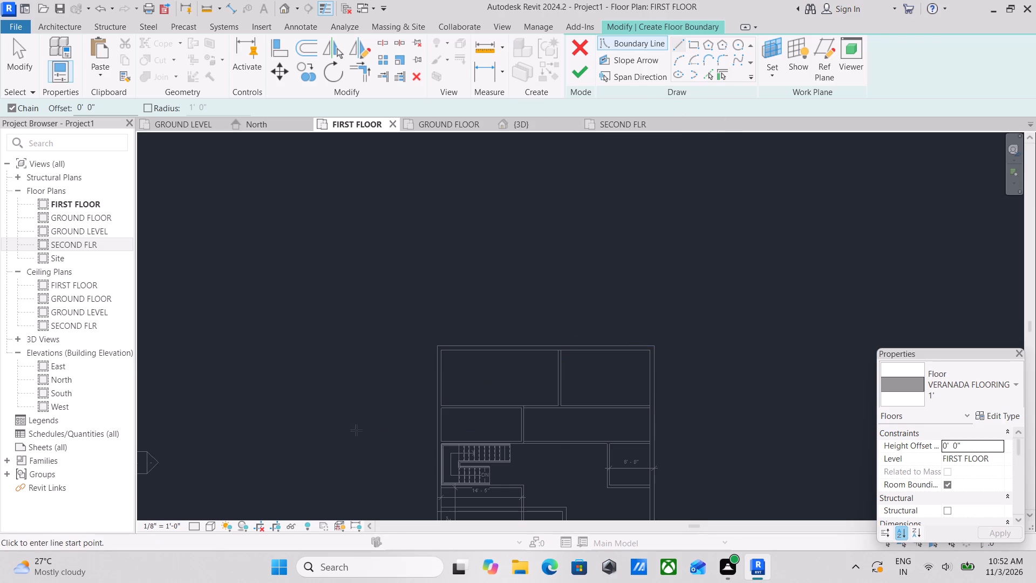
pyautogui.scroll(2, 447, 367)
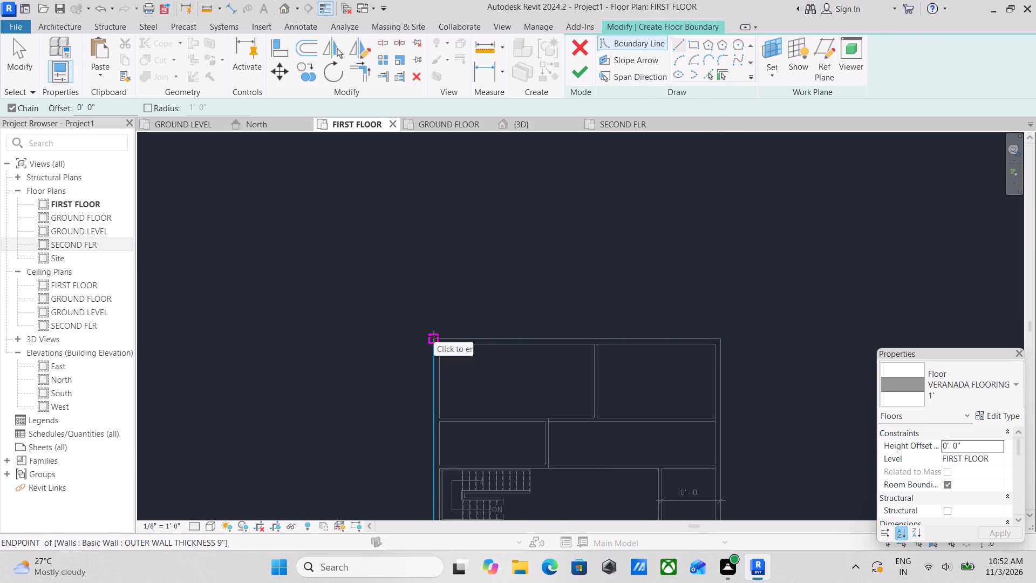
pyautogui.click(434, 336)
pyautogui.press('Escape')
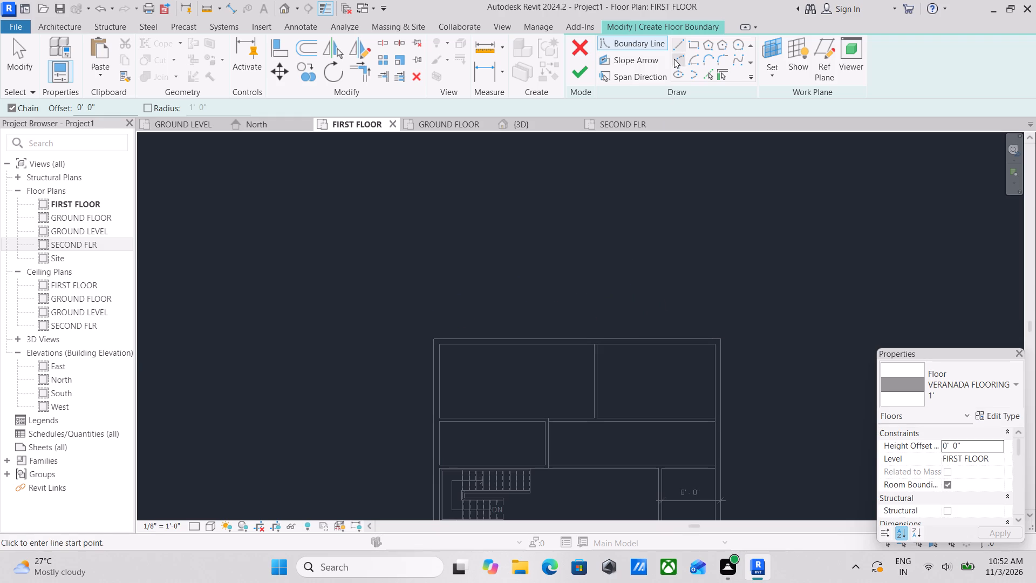
# Sketch a rectangular floor boundary outside the north outer wall, 39' long and about 8'-8" deep, starting at the northwest corner.
pyautogui.click(691, 44)
pyautogui.click(435, 334)
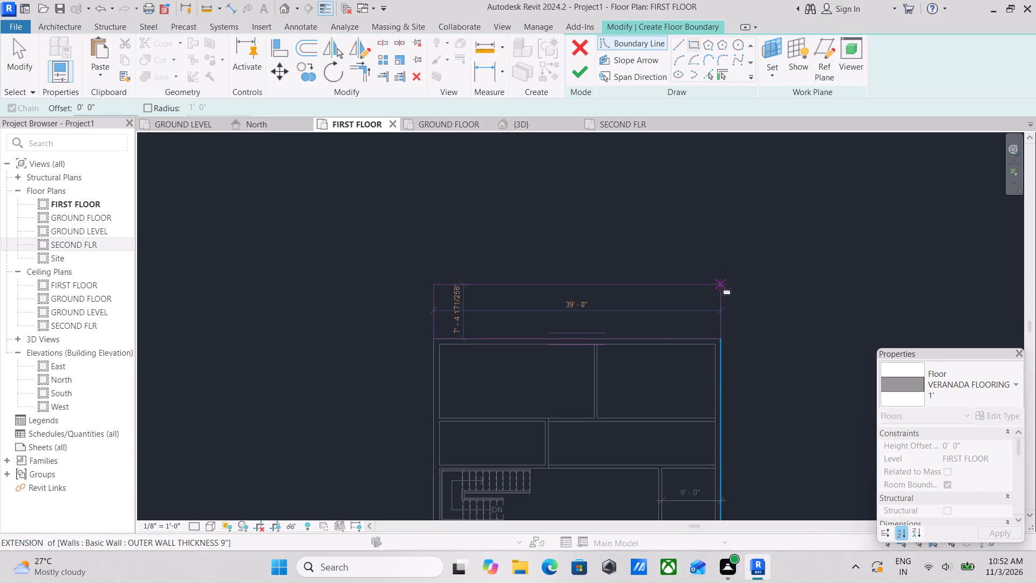
pyautogui.click(723, 275)
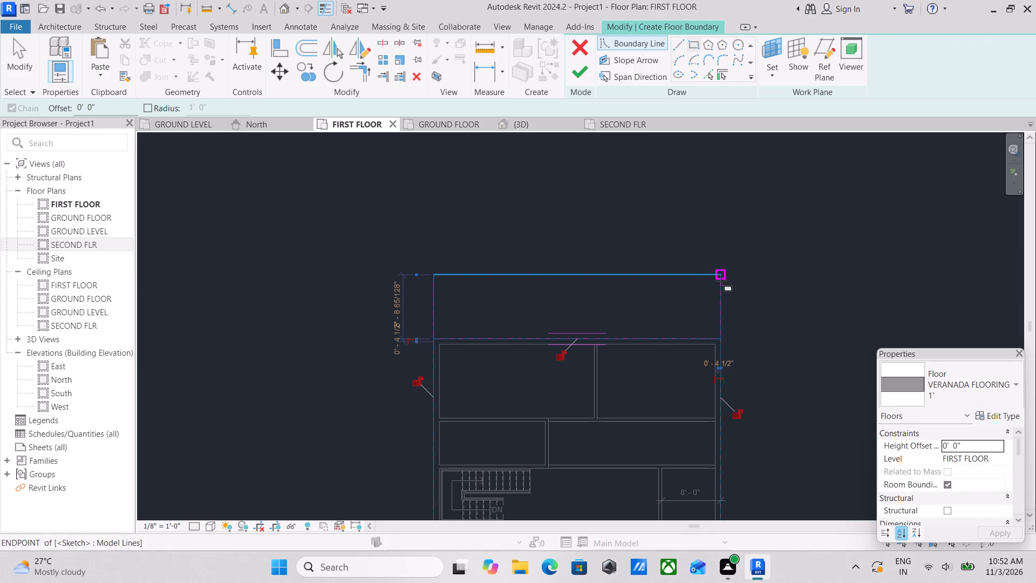
pyautogui.press('Escape')
pyautogui.press('Escape')
pyautogui.scroll(2, 453, 341)
pyautogui.press('Escape')
# Set the depth of the rectangular floor boundary to 10' by its north line.
pyautogui.click(432, 309)
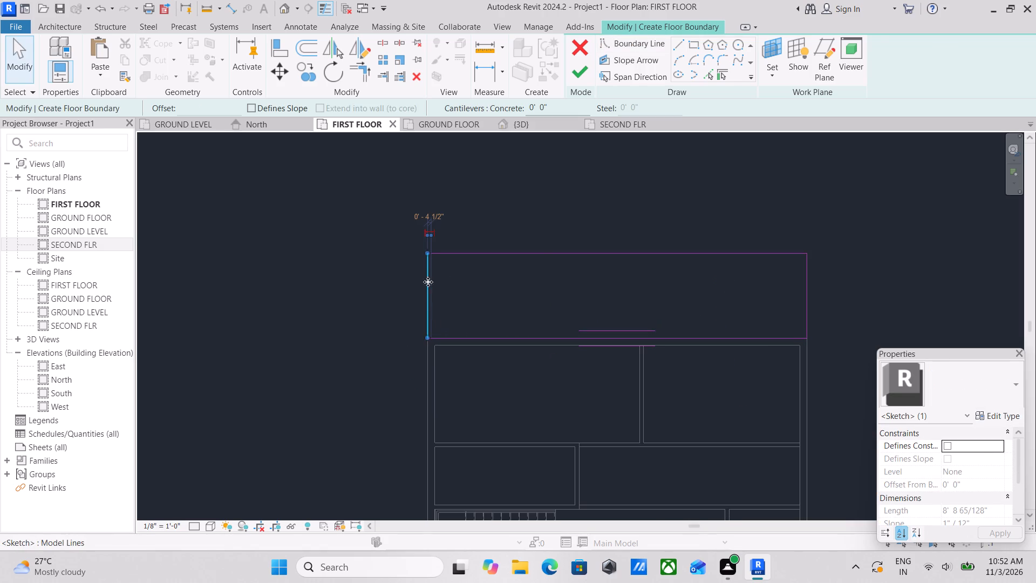
pyautogui.click(560, 250)
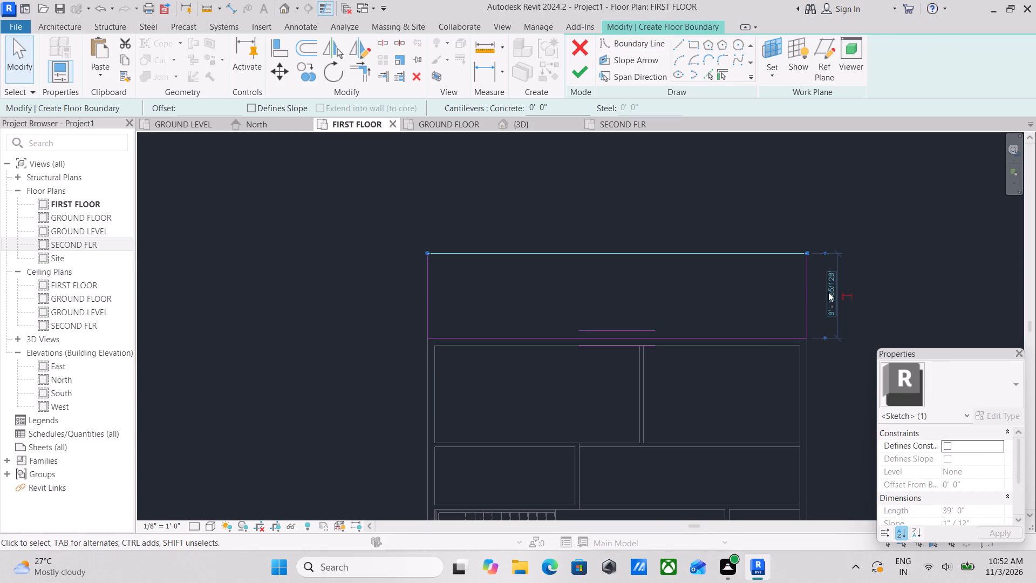
pyautogui.click(828, 292)
pyautogui.write("10'")
pyautogui.press('Return')
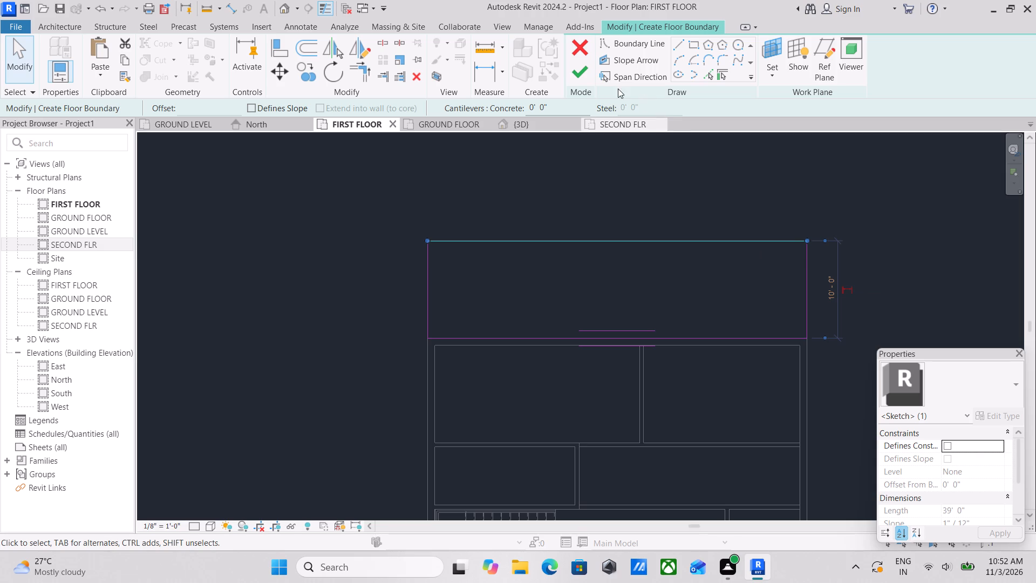
# Finish the rectangular floor boundary sketch to create the floor north of the outer wall.
pyautogui.click(588, 71)
pyautogui.scroll(-4, 588, 175)
pyautogui.press('Escape')
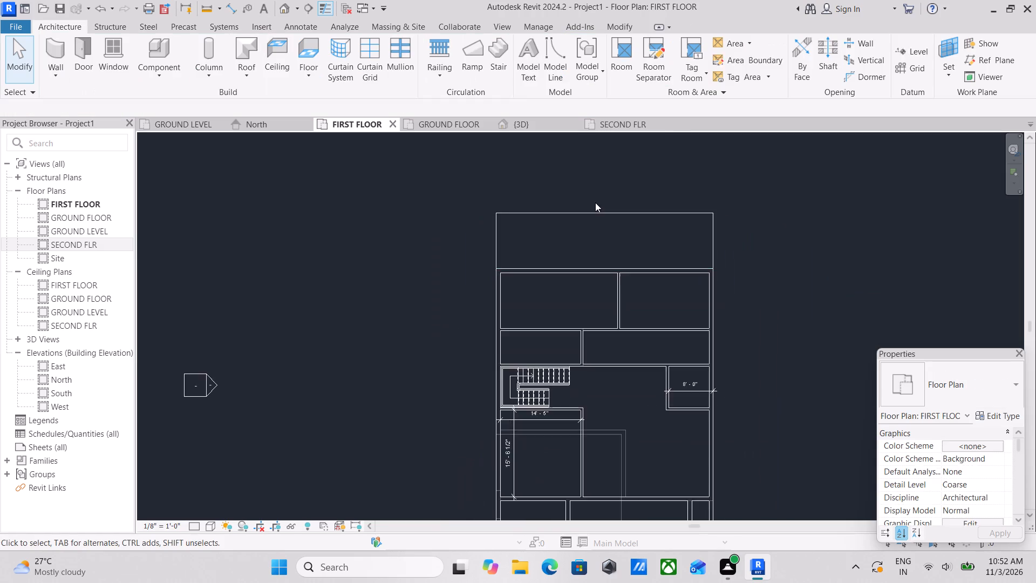
# In the 3D view, set the level of the new floor on the building's north side to GROUND FLOOR.
pyautogui.scroll(-3, 595, 203)
pyautogui.scroll(-4, 610, 278)
pyautogui.keyDown('shift'); pyautogui.moveTo(594, 310); pyautogui.dragTo(694, 74, button='middle'); pyautogui.keyUp('shift')
pyautogui.keyDown('shift'); pyautogui.moveTo(701, 127); pyautogui.dragTo(644, 334, button='middle'); pyautogui.keyUp('shift')
pyautogui.moveTo(647, 272); pyautogui.dragTo(567, 532, button='middle')
pyautogui.click(521, 122)
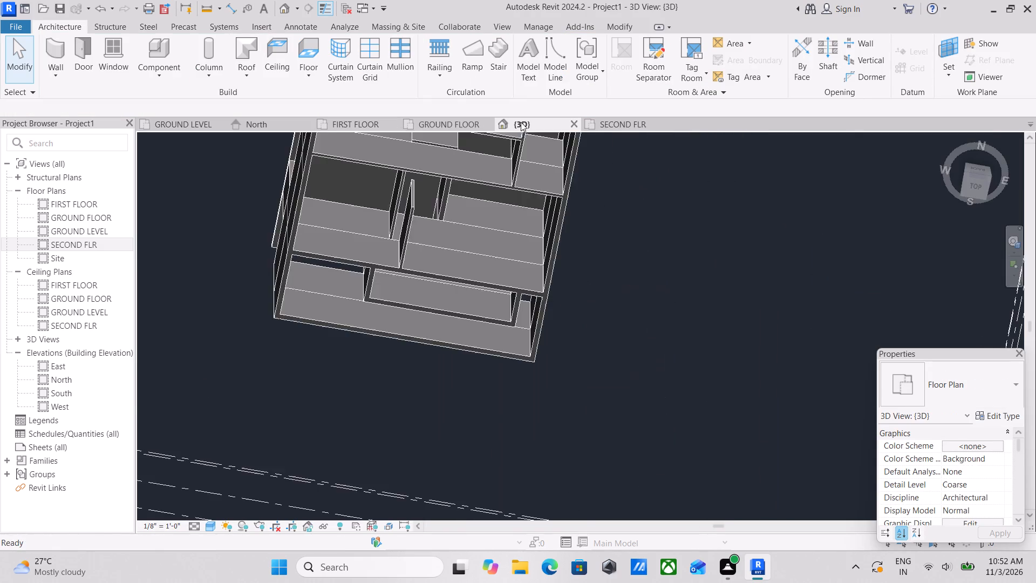
pyautogui.scroll(-3, 578, 293)
pyautogui.keyDown('shift'); pyautogui.moveTo(573, 293); pyautogui.dragTo(683, 76, button='middle'); pyautogui.keyUp('shift')
pyautogui.keyDown('shift'); pyautogui.moveTo(612, 273); pyautogui.dragTo(637, 40, button='middle'); pyautogui.keyUp('shift')
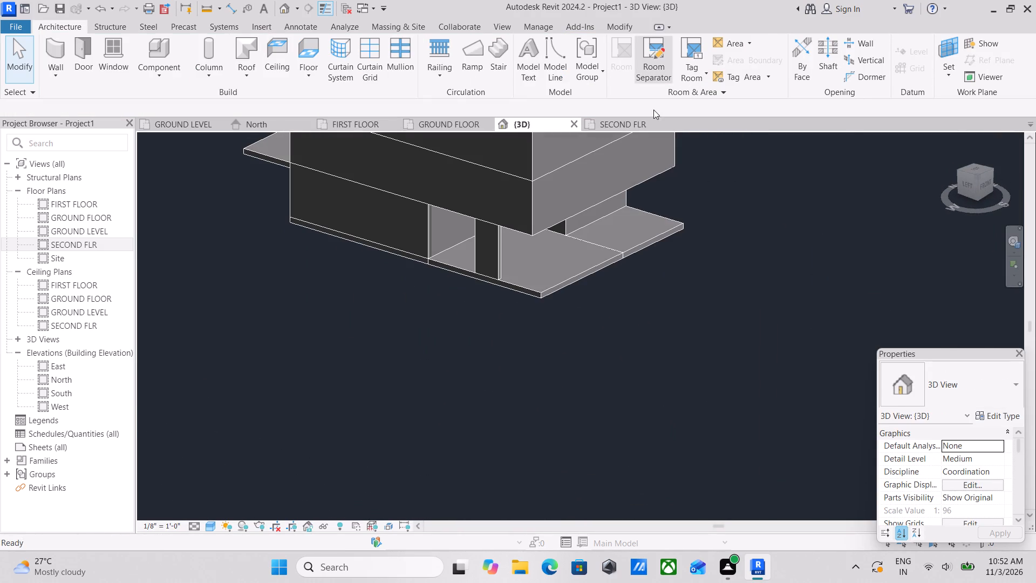
pyautogui.keyDown('shift'); pyautogui.moveTo(658, 106); pyautogui.dragTo(895, 0, button='middle'); pyautogui.keyUp('shift')
pyautogui.scroll(-2, 834, 87)
pyautogui.scroll(-4, 680, 174)
pyautogui.keyDown('shift'); pyautogui.moveTo(640, 190); pyautogui.dragTo(753, 124, button='middle'); pyautogui.keyUp('shift')
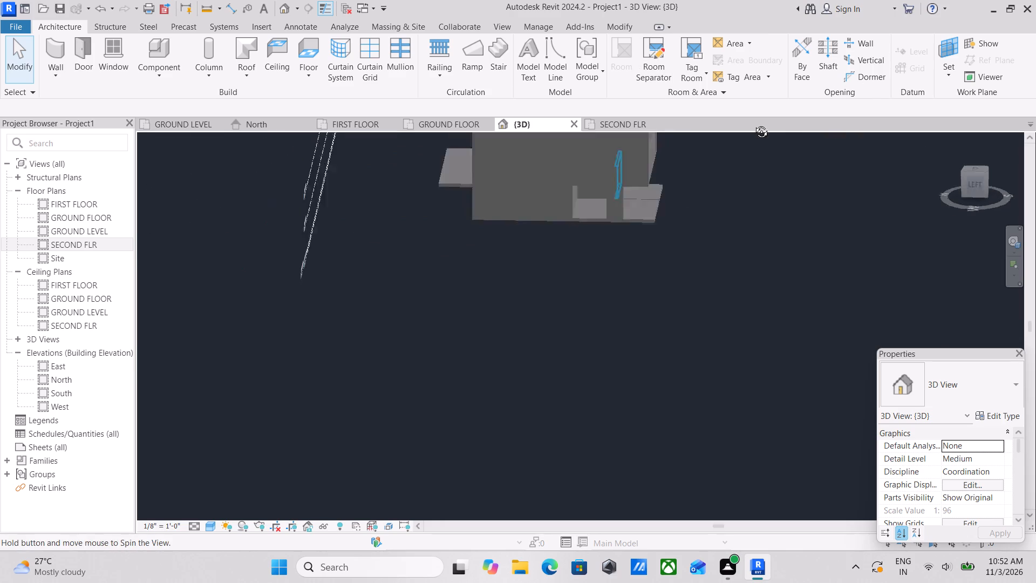
pyautogui.keyDown('shift'); pyautogui.moveTo(753, 124); pyautogui.dragTo(816, 77, button='middle'); pyautogui.keyUp('shift')
pyautogui.keyDown('shift'); pyautogui.moveTo(719, 159); pyautogui.dragTo(794, 185, button='middle'); pyautogui.keyUp('shift')
pyautogui.scroll(3, 549, 202)
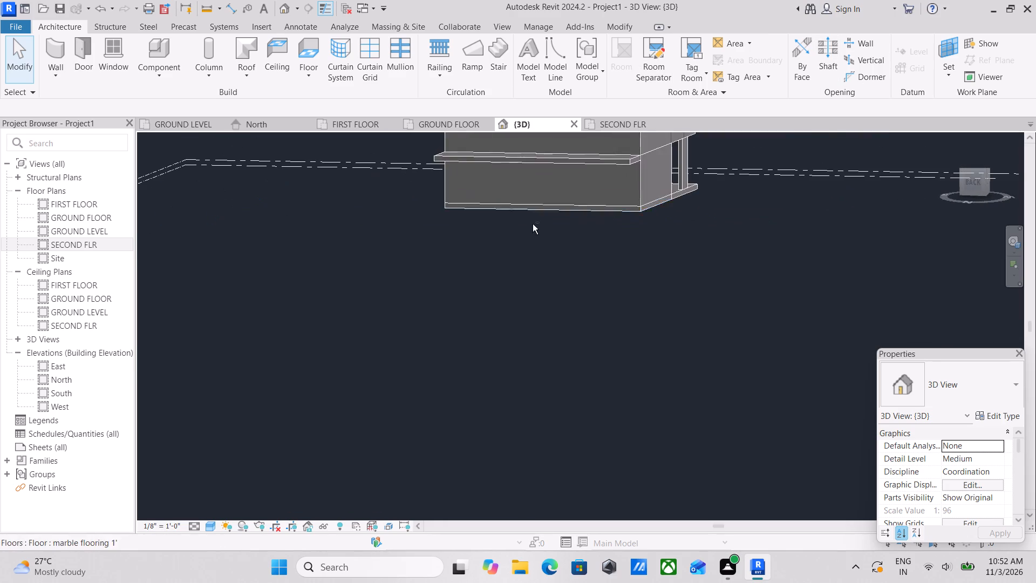
pyautogui.keyDown('shift'); pyautogui.moveTo(569, 240); pyautogui.dragTo(631, 247, button='middle'); pyautogui.keyUp('shift')
pyautogui.click(626, 161)
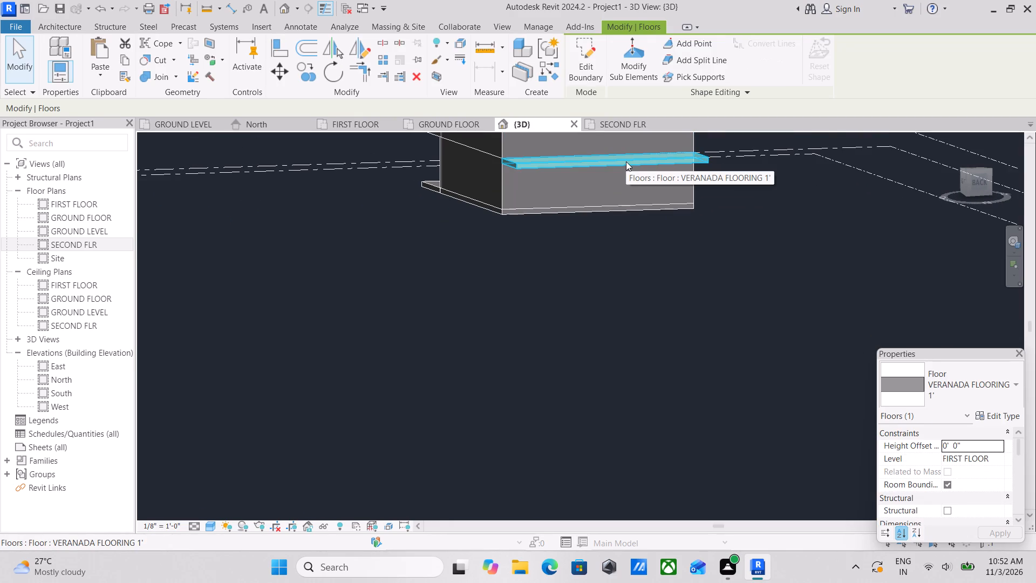
pyautogui.click(996, 462)
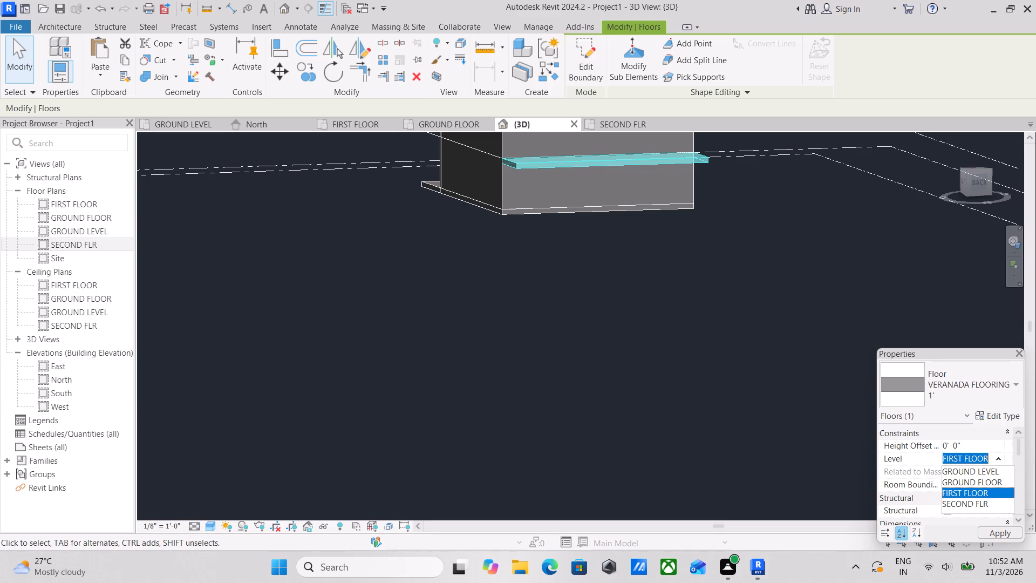
pyautogui.click(982, 481)
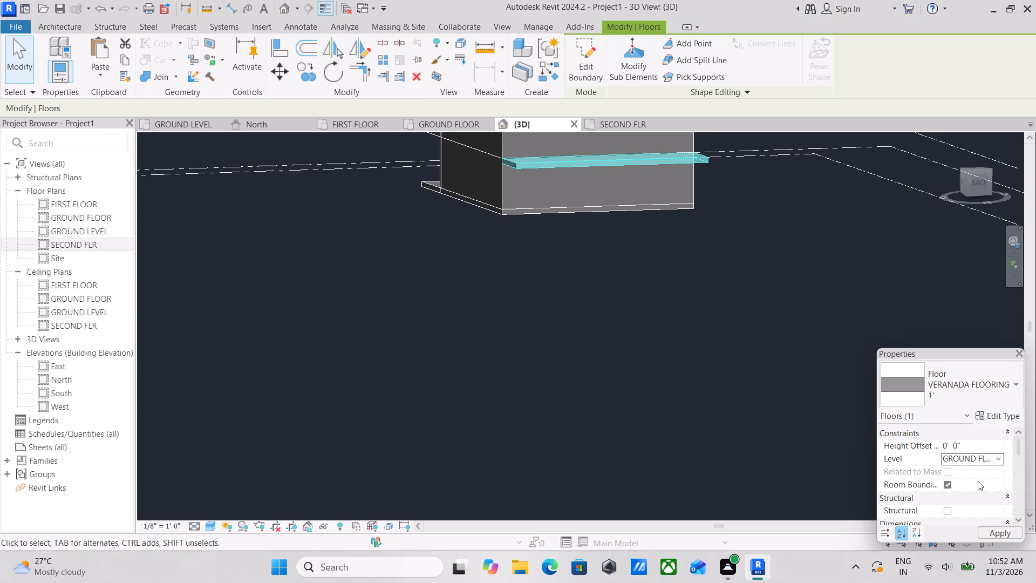
pyautogui.scroll(3, 687, 201)
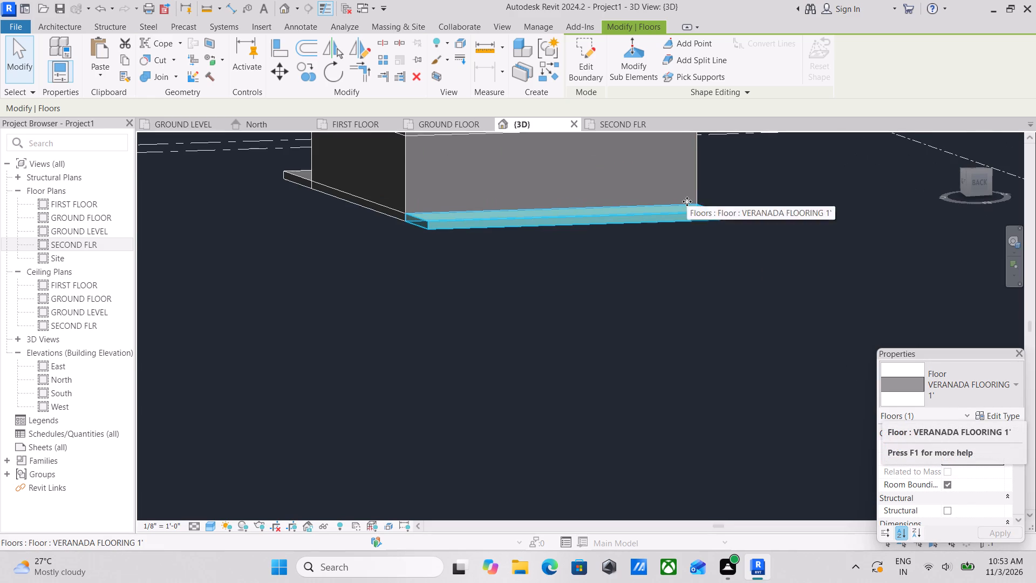
pyautogui.press('Escape')
# Examine the front and rear veranda floors around the building in 3D and in the GROUND LEVEL plan.
pyautogui.scroll(-2, 628, 224)
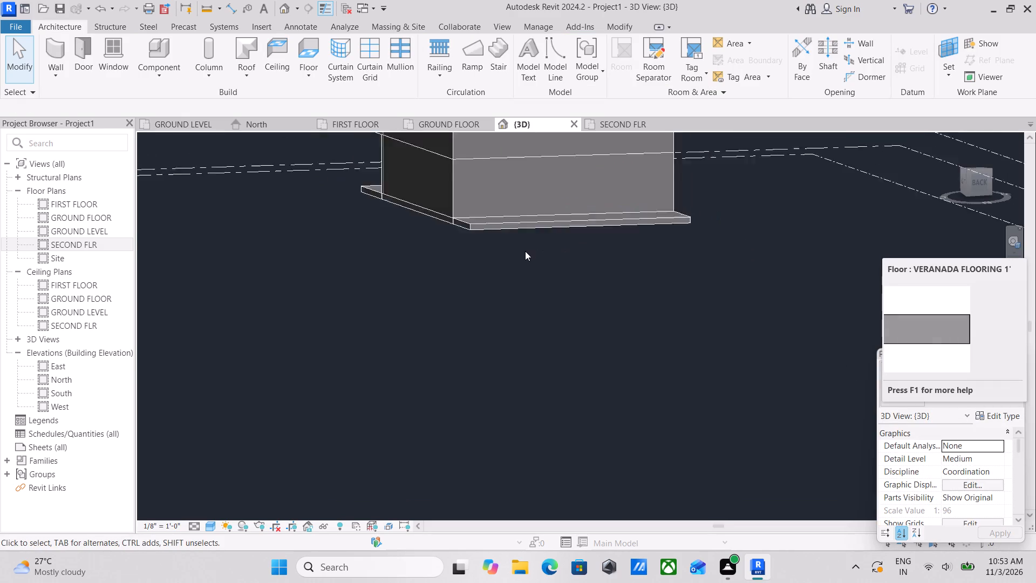
pyautogui.scroll(-3, 525, 250)
pyautogui.keyDown('shift'); pyautogui.moveTo(526, 250); pyautogui.dragTo(704, 369, button='middle'); pyautogui.keyUp('shift')
pyautogui.scroll(-1, 623, 257)
pyautogui.keyDown('shift'); pyautogui.moveTo(624, 259); pyautogui.dragTo(704, 205, button='middle'); pyautogui.keyUp('shift')
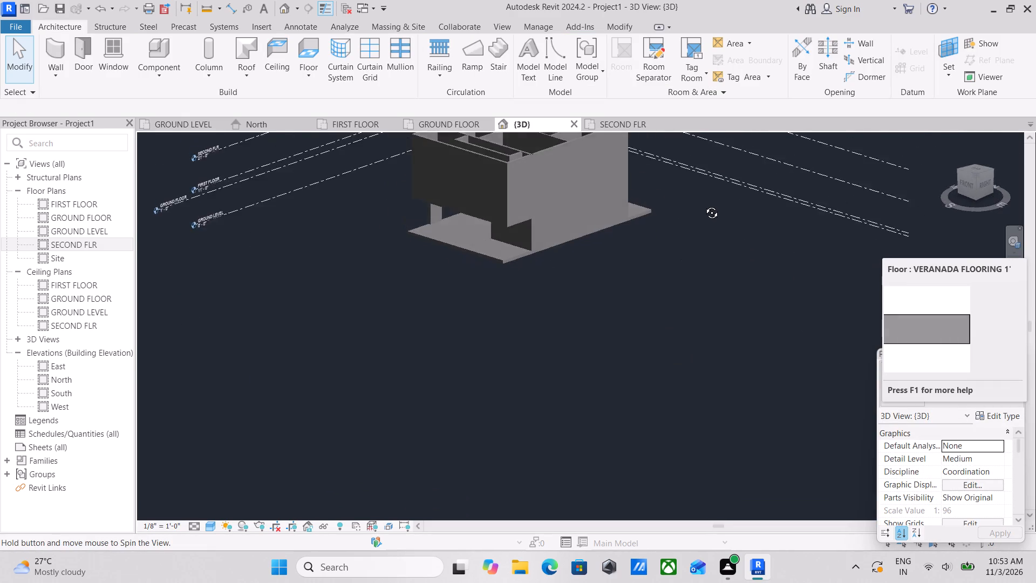
pyautogui.keyDown('shift'); pyautogui.moveTo(704, 205); pyautogui.dragTo(367, 191, button='middle'); pyautogui.keyUp('shift')
pyautogui.keyDown('shift'); pyautogui.moveTo(595, 222); pyautogui.dragTo(468, 235, button='middle'); pyautogui.keyUp('shift')
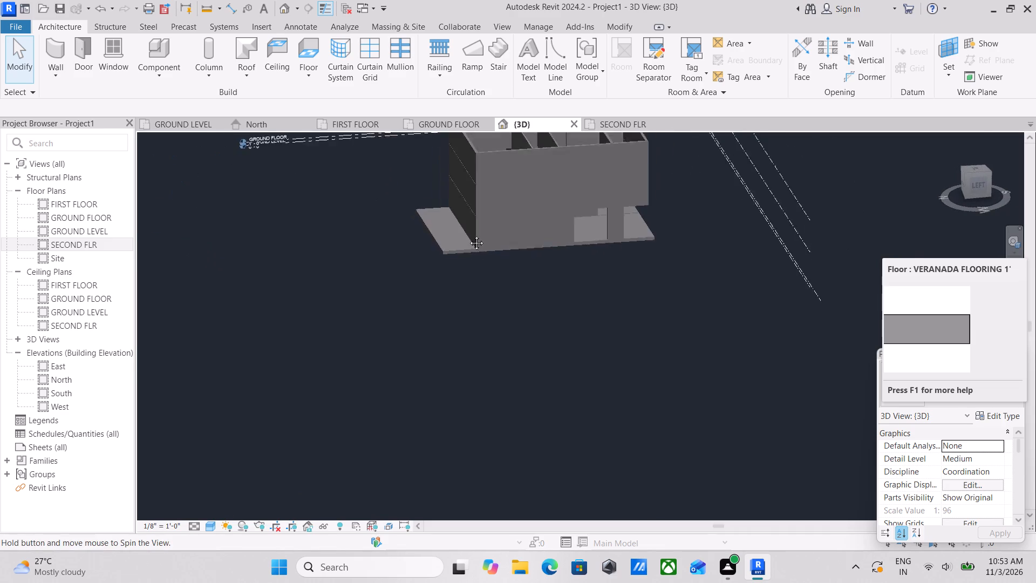
pyautogui.keyDown('shift'); pyautogui.moveTo(468, 235); pyautogui.dragTo(469, 236, button='middle'); pyautogui.keyUp('shift')
pyautogui.scroll(6, 473, 239)
pyautogui.keyDown('shift'); pyautogui.scroll(-2, 474, 256); pyautogui.keyUp('shift')
pyautogui.keyDown('shift'); pyautogui.moveTo(472, 250); pyautogui.dragTo(515, 220, button='middle'); pyautogui.keyUp('shift')
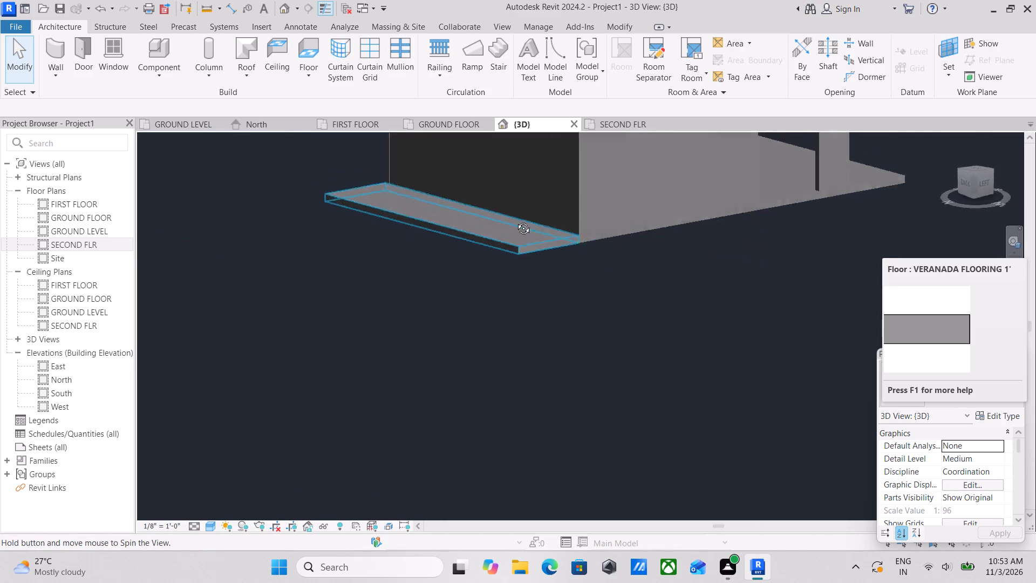
pyautogui.keyDown('shift'); pyautogui.moveTo(515, 220); pyautogui.dragTo(448, 234, button='middle'); pyautogui.keyUp('shift')
pyautogui.scroll(-3, 583, 222)
pyautogui.moveTo(577, 231); pyautogui.dragTo(550, 372, button='middle')
pyautogui.keyDown('shift'); pyautogui.moveTo(556, 352); pyautogui.dragTo(301, 315, button='middle'); pyautogui.keyUp('shift')
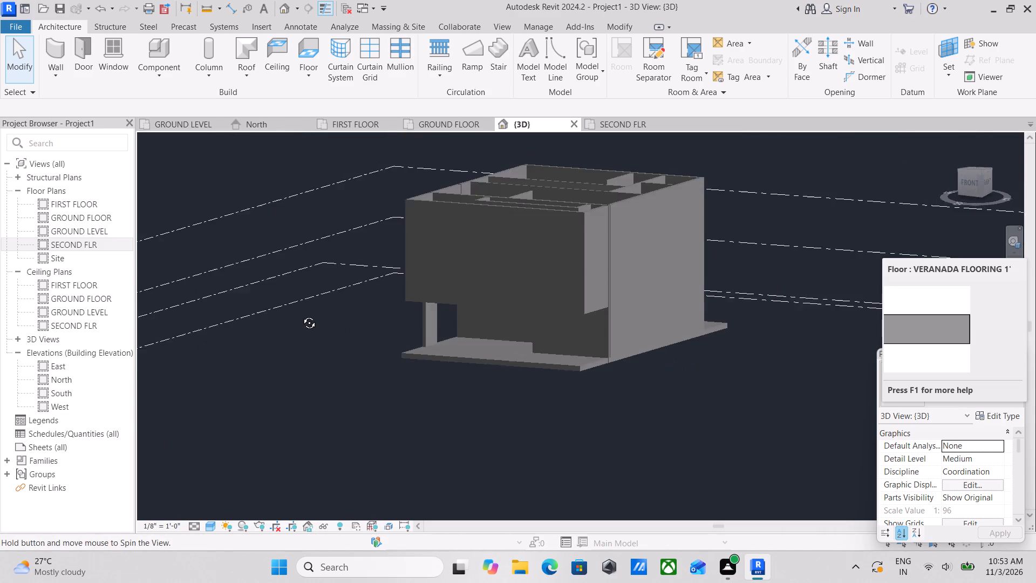
pyautogui.keyDown('shift'); pyautogui.moveTo(301, 315); pyautogui.dragTo(335, 358, button='middle'); pyautogui.keyUp('shift')
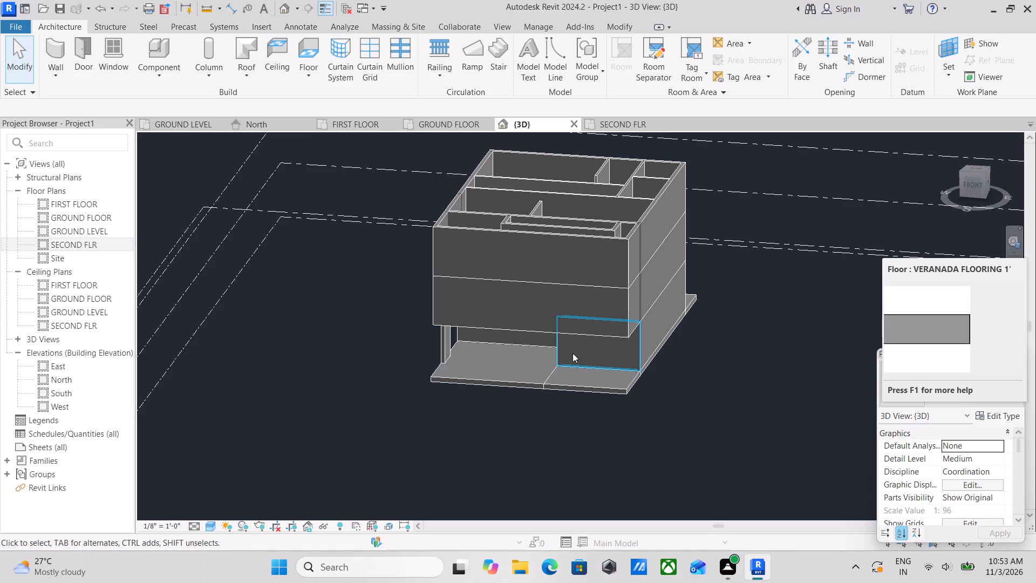
pyautogui.scroll(-3, 542, 320)
pyautogui.keyDown('shift'); pyautogui.moveTo(535, 318); pyautogui.dragTo(596, 329, button='middle'); pyautogui.keyUp('shift')
pyautogui.scroll(1, 583, 338)
pyautogui.keyDown('shift'); pyautogui.moveTo(531, 338); pyautogui.dragTo(691, 266, button='middle'); pyautogui.keyUp('shift')
pyautogui.moveTo(666, 295); pyautogui.dragTo(390, 396, button='middle')
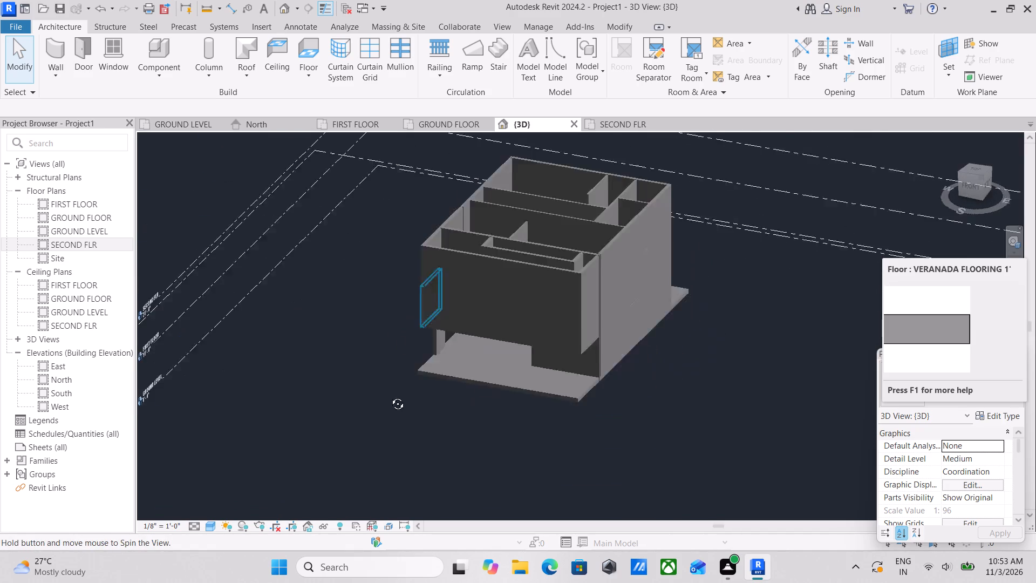
pyautogui.moveTo(390, 396); pyautogui.dragTo(378, 394, button='middle')
pyautogui.scroll(4, 542, 377)
pyautogui.keyDown('shift'); pyautogui.moveTo(472, 346); pyautogui.dragTo(586, 367, button='middle'); pyautogui.keyUp('shift')
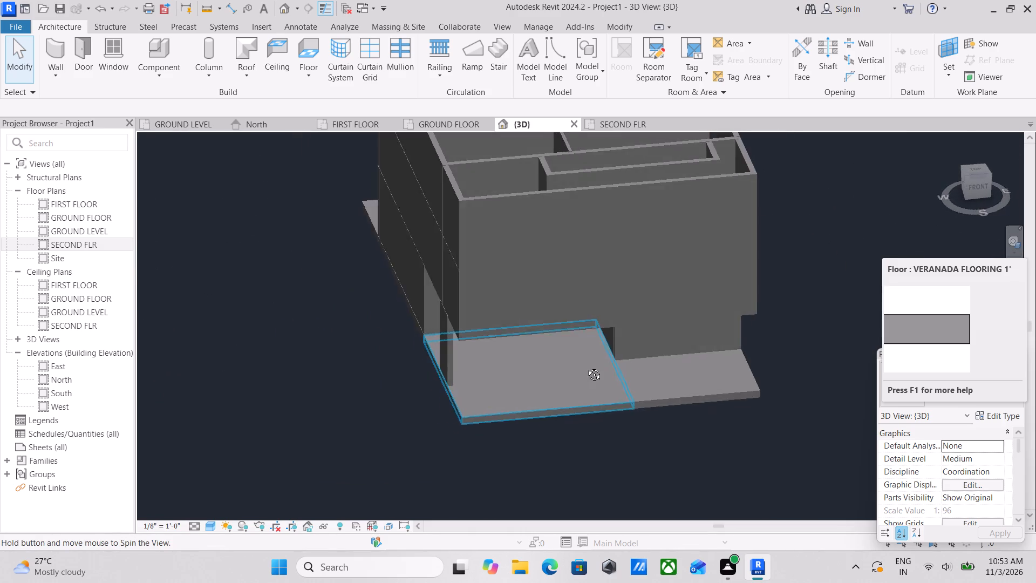
pyautogui.keyDown('shift'); pyautogui.moveTo(586, 367); pyautogui.dragTo(588, 399, button='middle'); pyautogui.keyUp('shift')
pyautogui.keyDown('shift'); pyautogui.scroll(1, 589, 399); pyautogui.keyUp('shift')
pyautogui.keyDown('shift'); pyautogui.moveTo(583, 396); pyautogui.dragTo(638, 354, button='middle'); pyautogui.keyUp('shift')
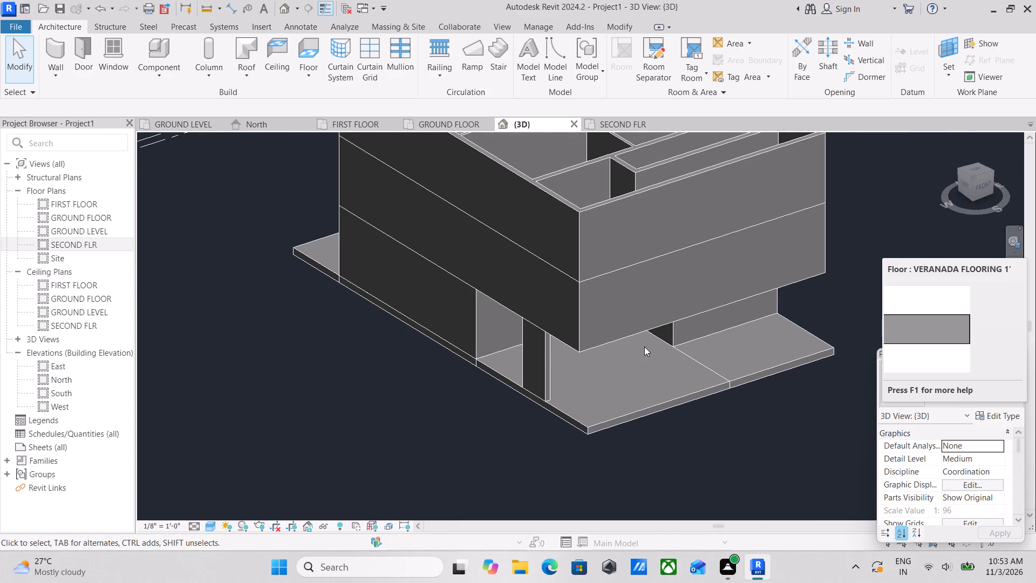
pyautogui.scroll(-3, 642, 347)
pyautogui.keyDown('shift'); pyautogui.moveTo(640, 347); pyautogui.dragTo(592, 407, button='middle'); pyautogui.keyUp('shift')
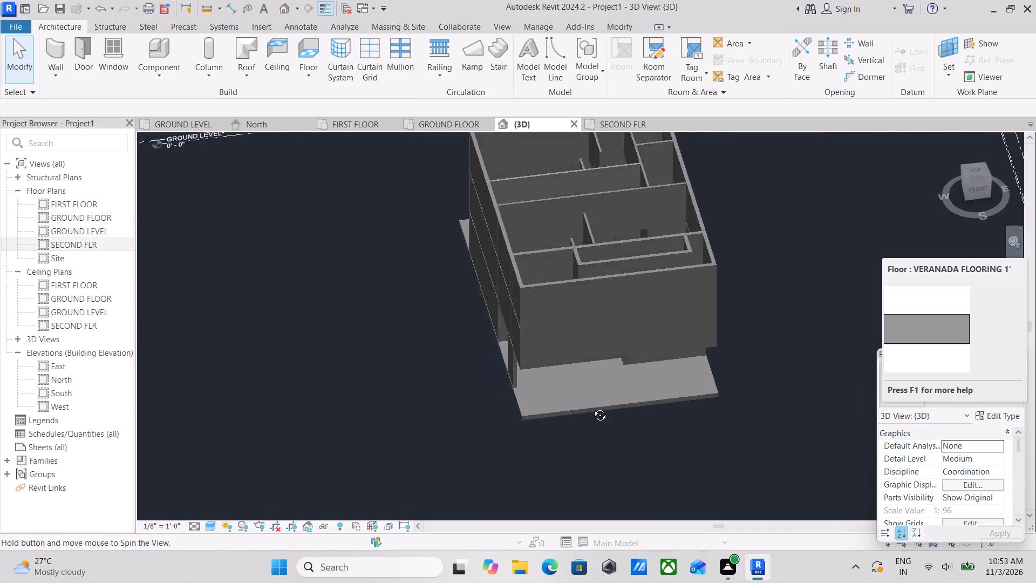
pyautogui.keyDown('shift'); pyautogui.moveTo(592, 407); pyautogui.dragTo(569, 438, button='middle'); pyautogui.keyUp('shift')
pyautogui.scroll(1, 577, 440)
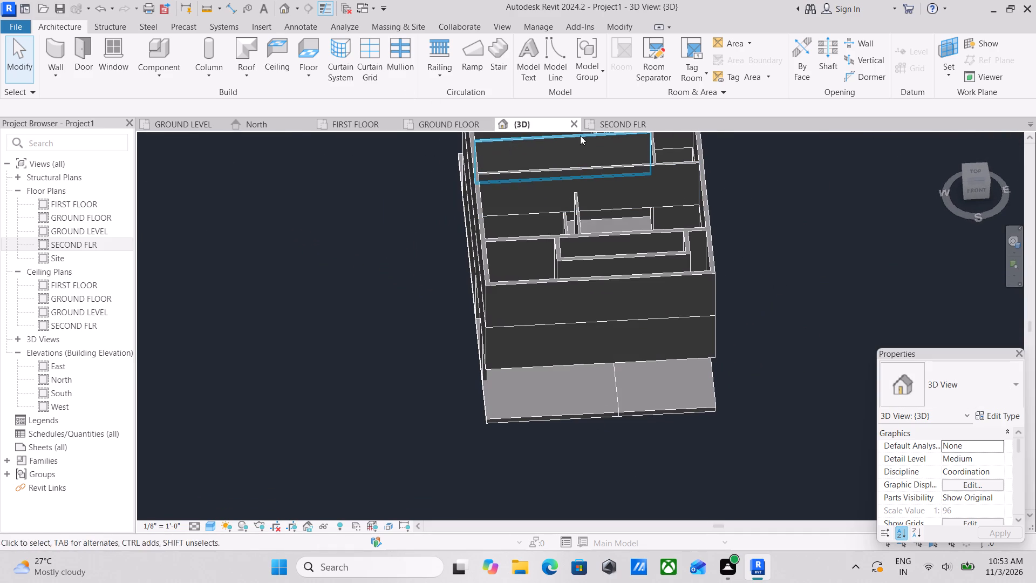
pyautogui.click(192, 122)
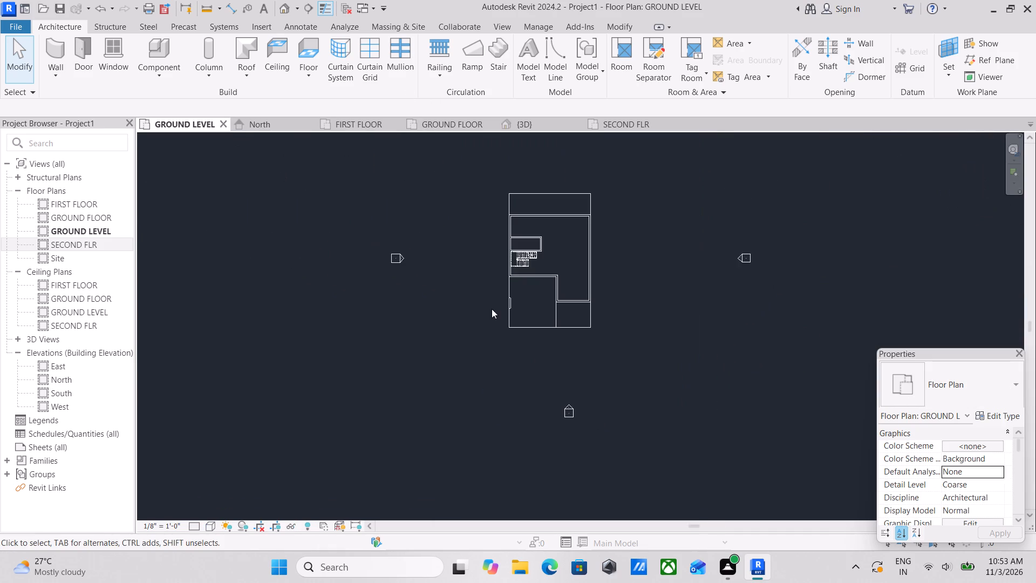
pyautogui.scroll(3, 504, 310)
pyautogui.scroll(4, 556, 296)
# In the FIRST FLOOR plan, nudge the short inner wall nearest the south outer wall 6" south.
pyautogui.click(343, 122)
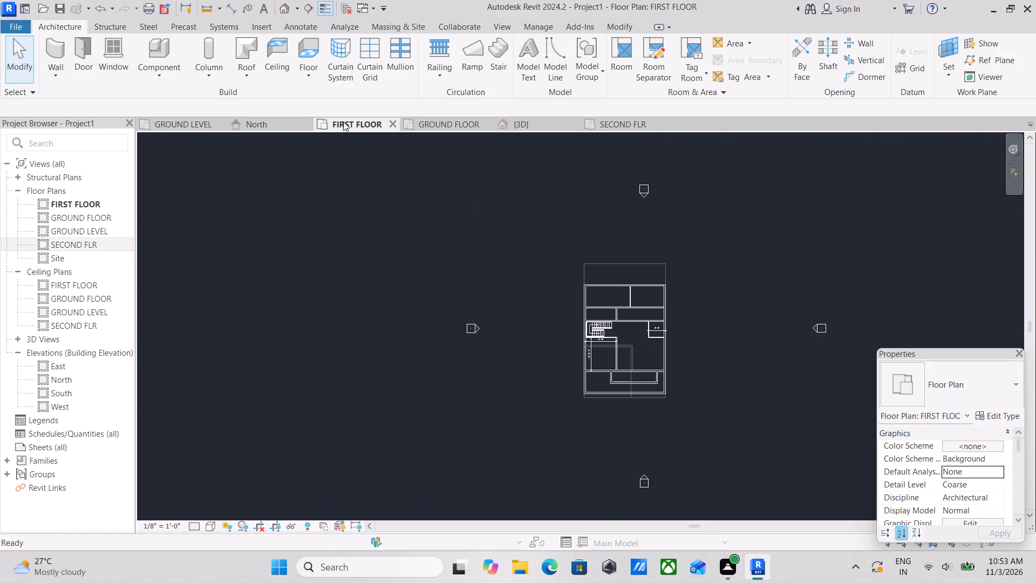
pyautogui.scroll(2, 580, 404)
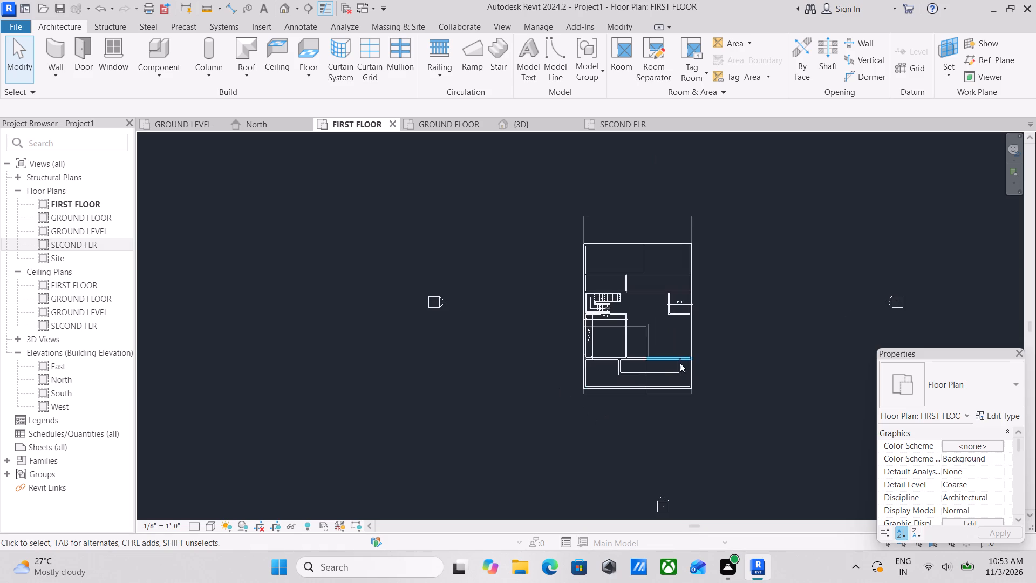
pyautogui.scroll(4, 673, 367)
pyautogui.click(646, 374)
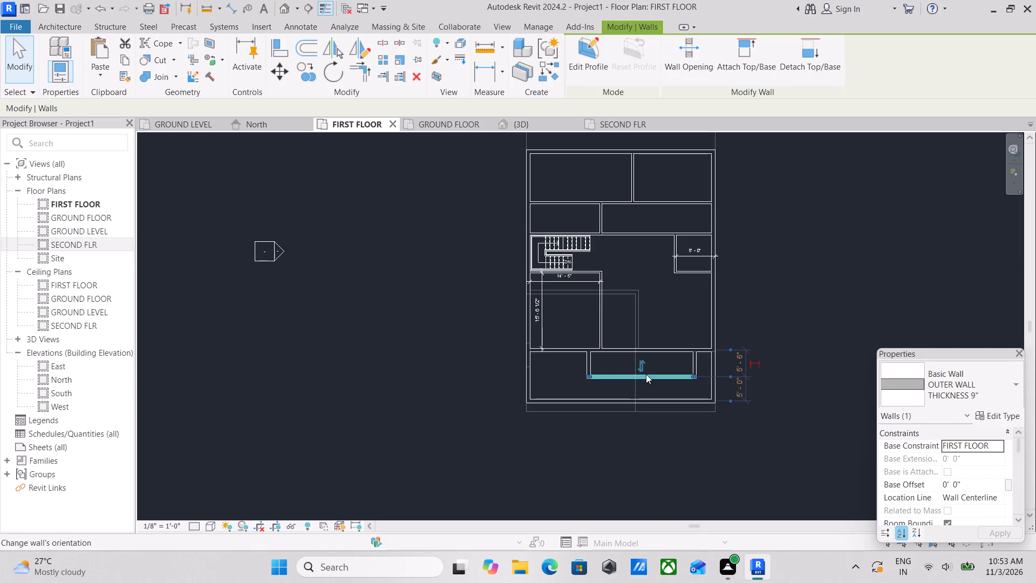
pyautogui.press('Down')
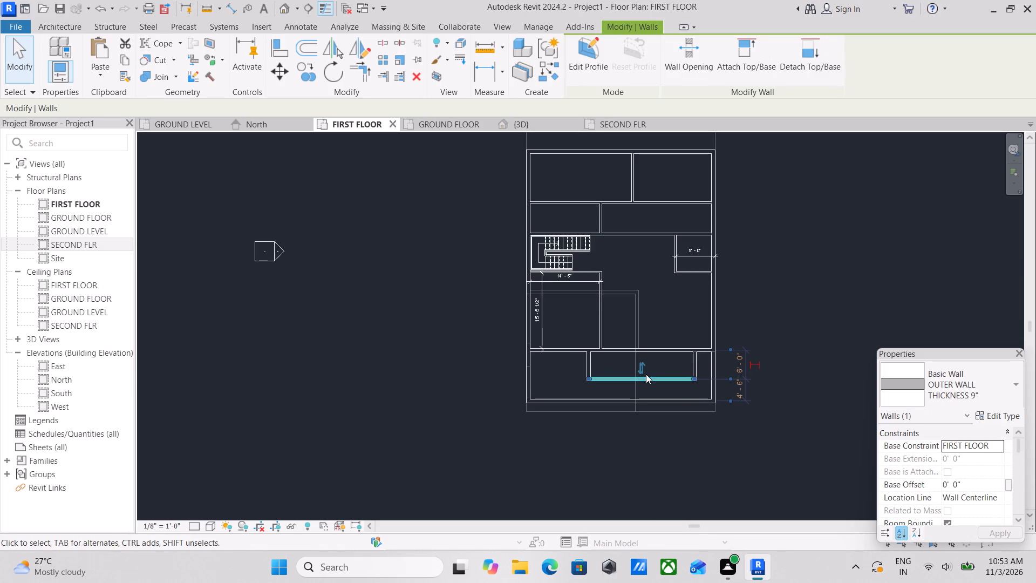
pyautogui.press('Escape')
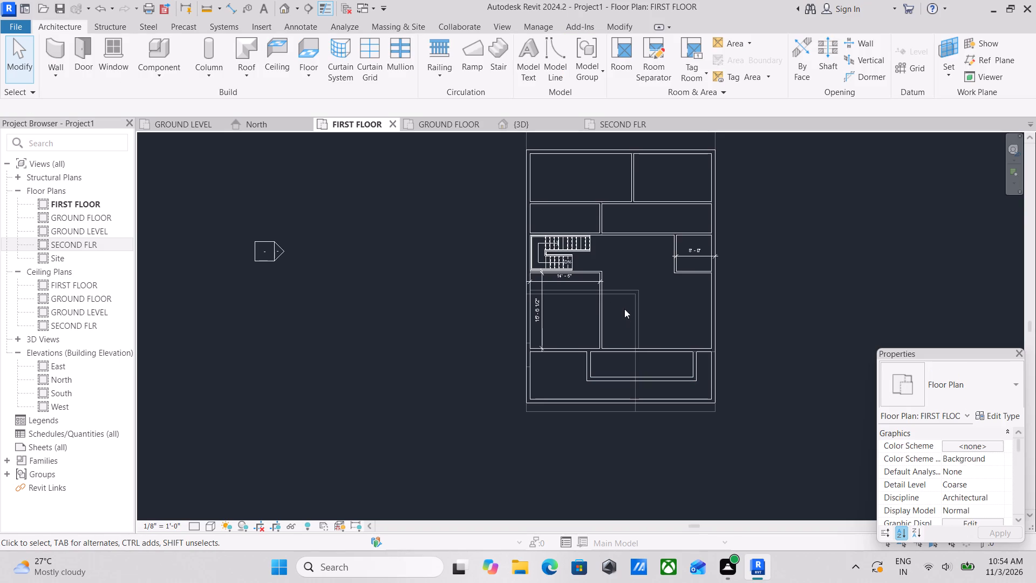
# Start a new architectural floor boundary in the FIRST FLOOR plan.
pyautogui.scroll(2, 603, 184)
pyautogui.moveTo(610, 164); pyautogui.dragTo(581, 273, button='middle')
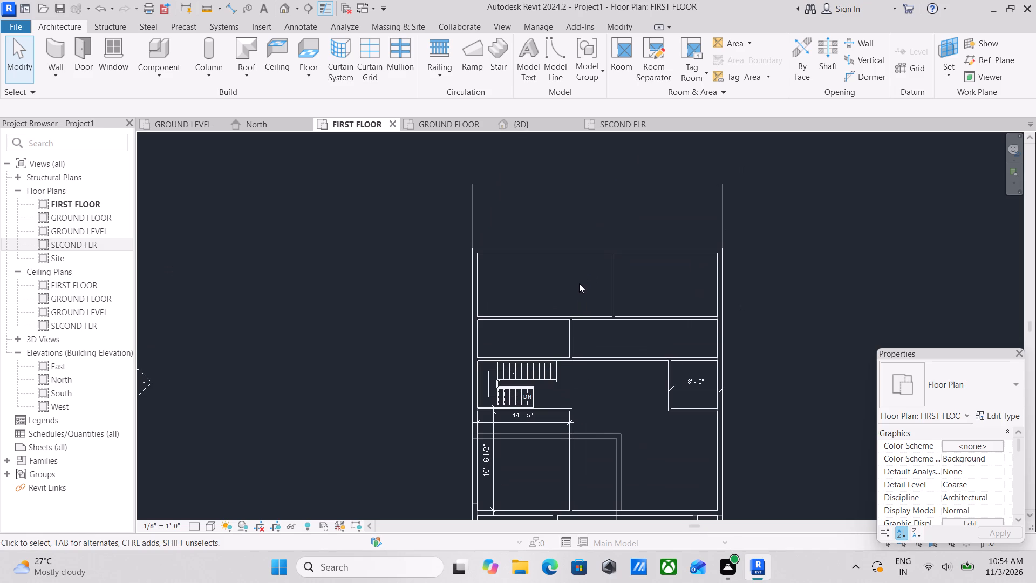
pyautogui.write('FL')
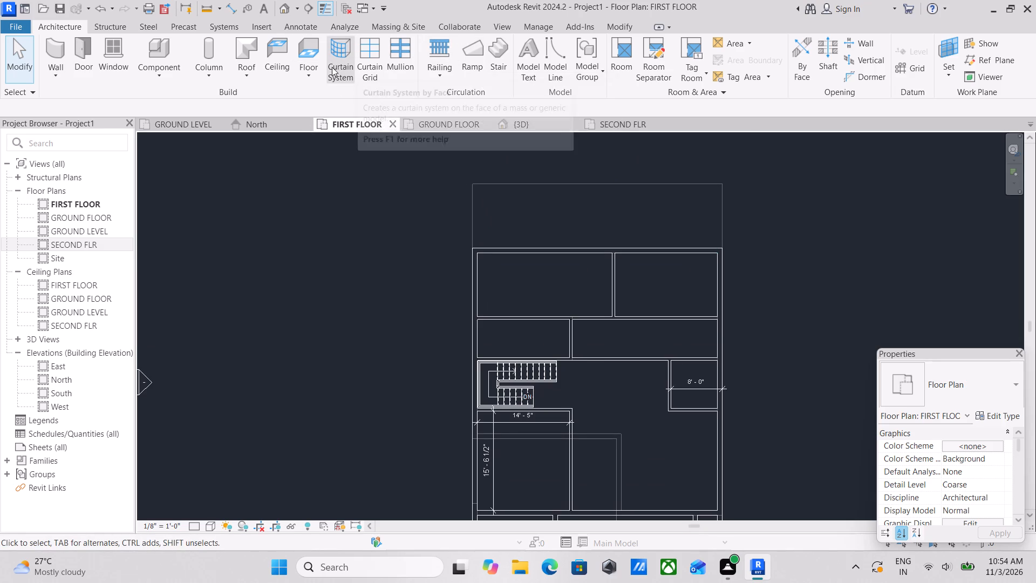
pyautogui.click(311, 75)
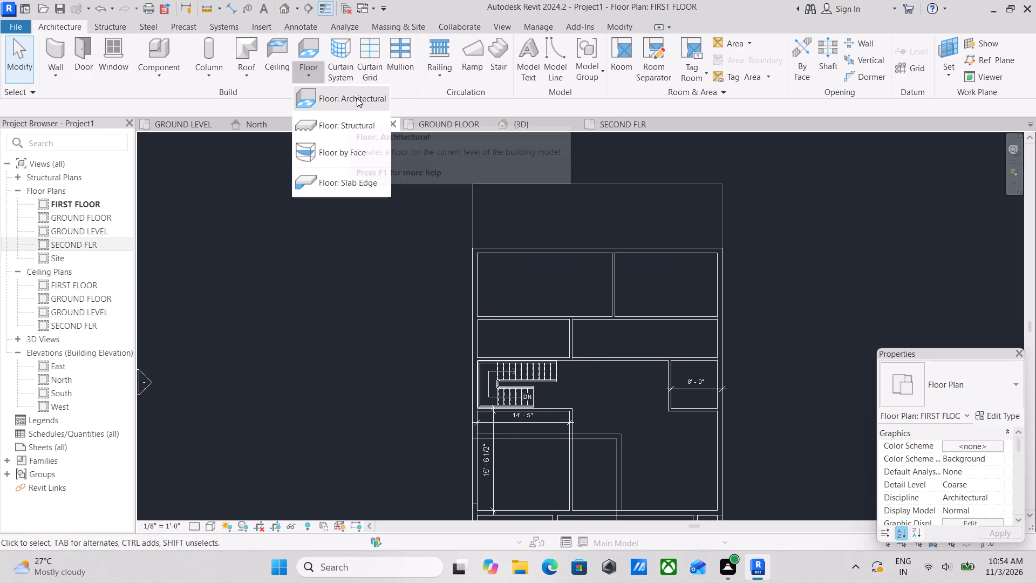
pyautogui.click(357, 98)
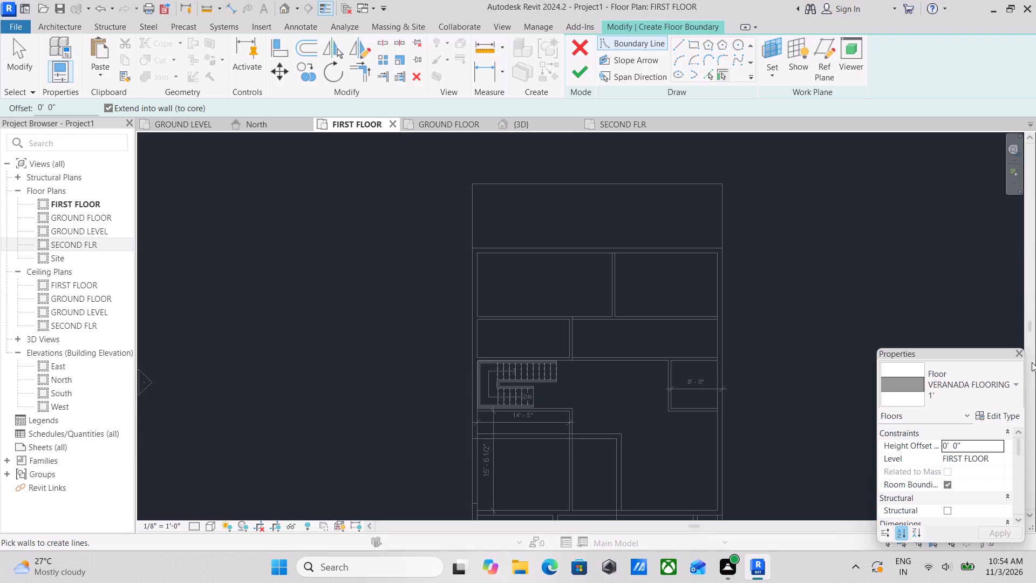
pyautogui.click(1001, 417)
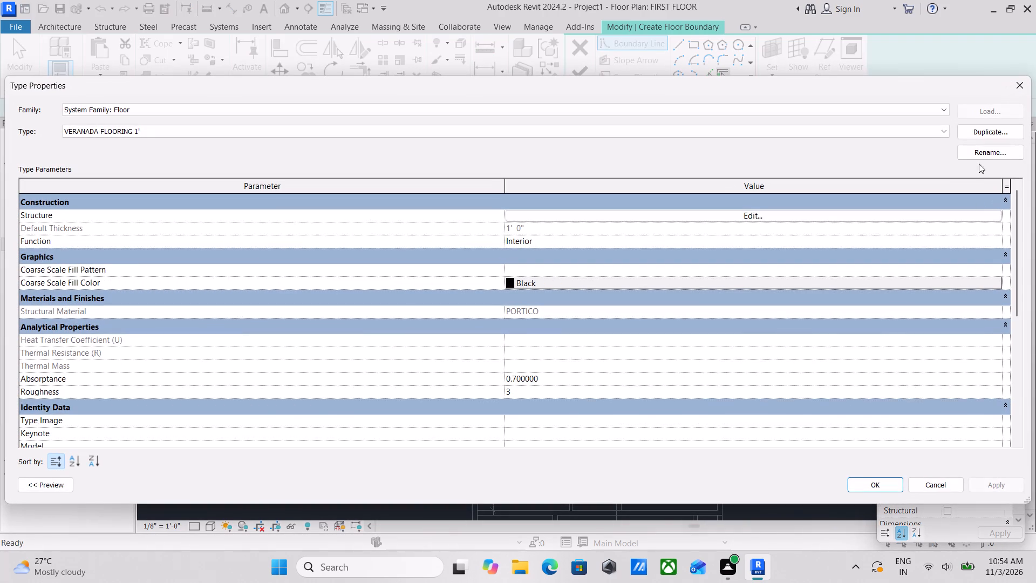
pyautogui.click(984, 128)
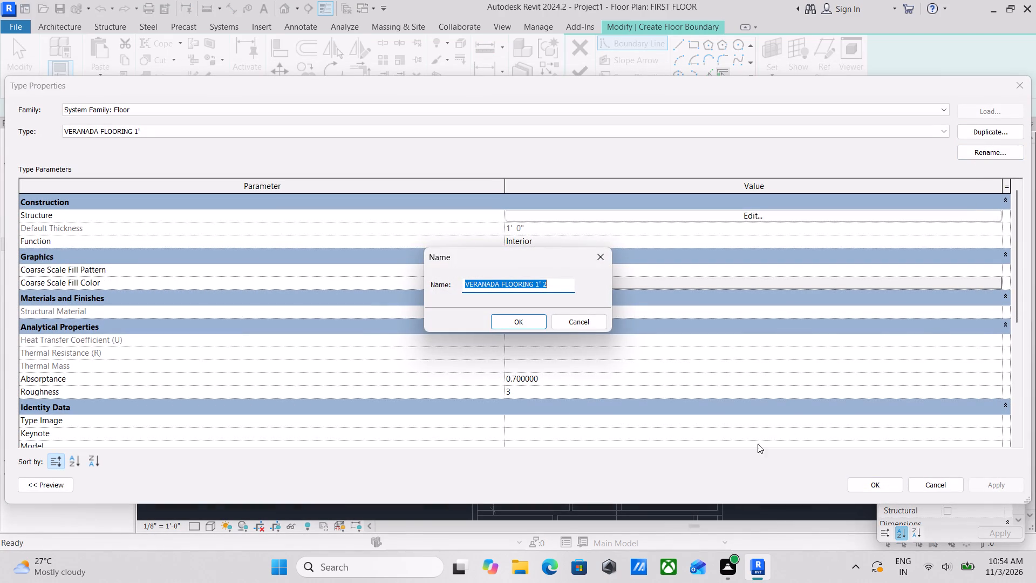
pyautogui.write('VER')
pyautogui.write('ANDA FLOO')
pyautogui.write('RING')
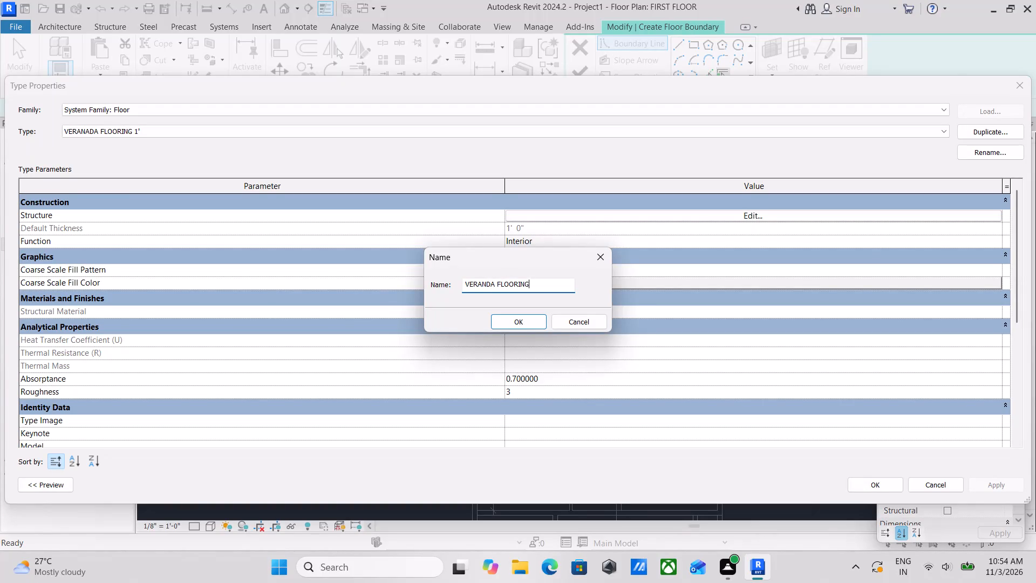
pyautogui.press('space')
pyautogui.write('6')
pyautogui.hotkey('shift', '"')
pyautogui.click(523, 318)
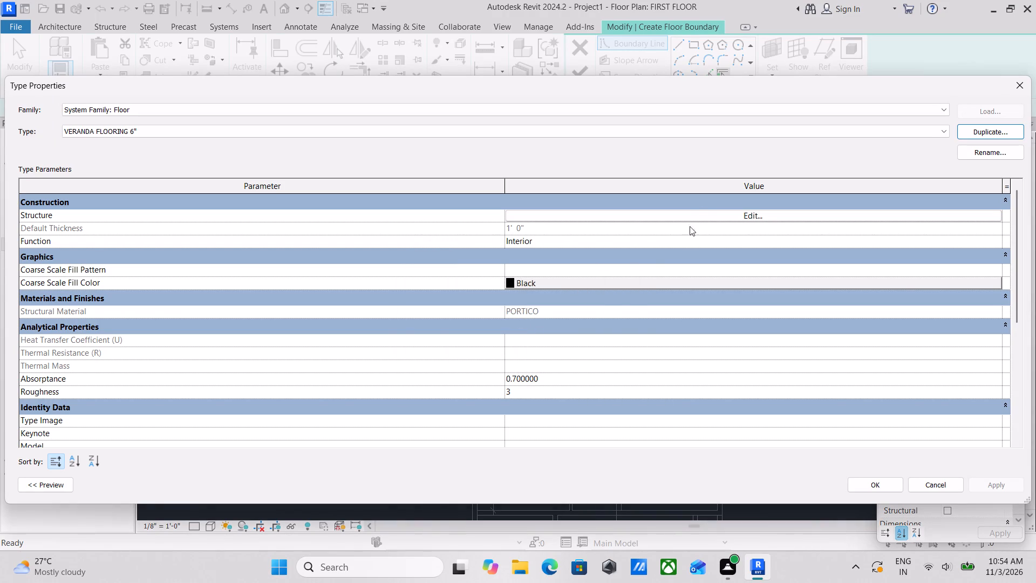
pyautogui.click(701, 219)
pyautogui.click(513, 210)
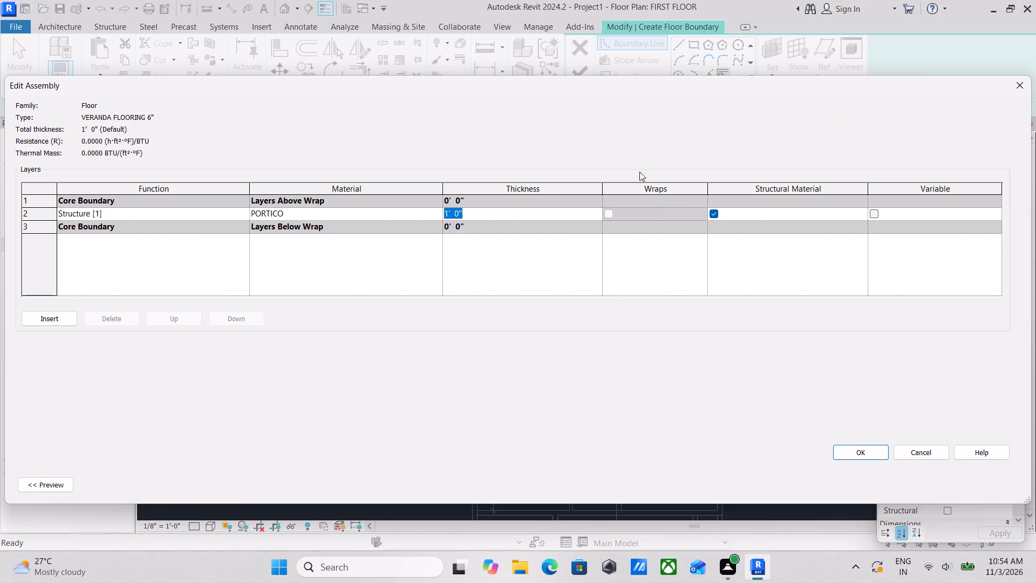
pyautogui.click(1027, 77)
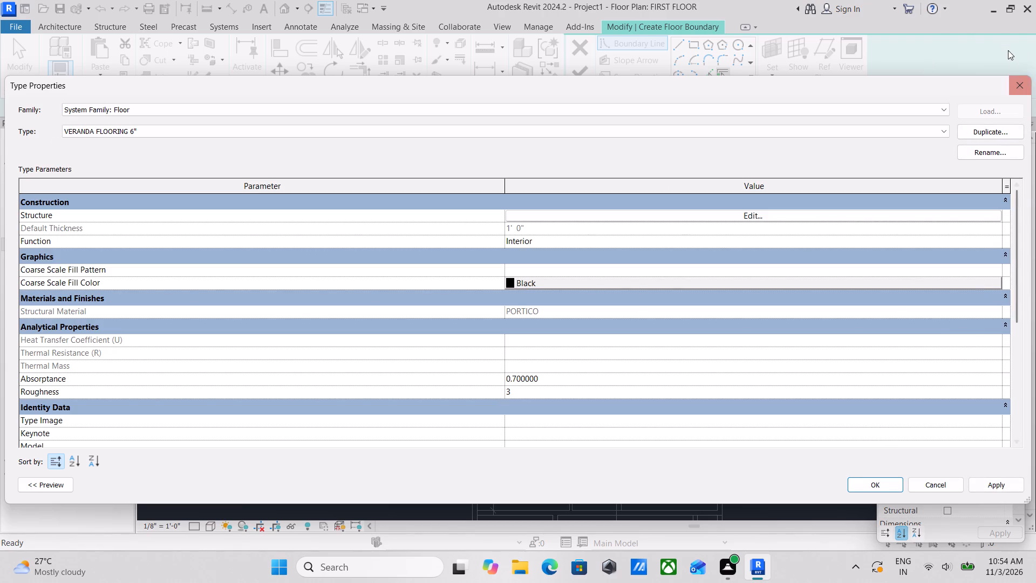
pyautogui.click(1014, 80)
# Pick the marble flooring 1' floor type and duplicate it as MARBLE FLOORING 6".
pyautogui.click(993, 392)
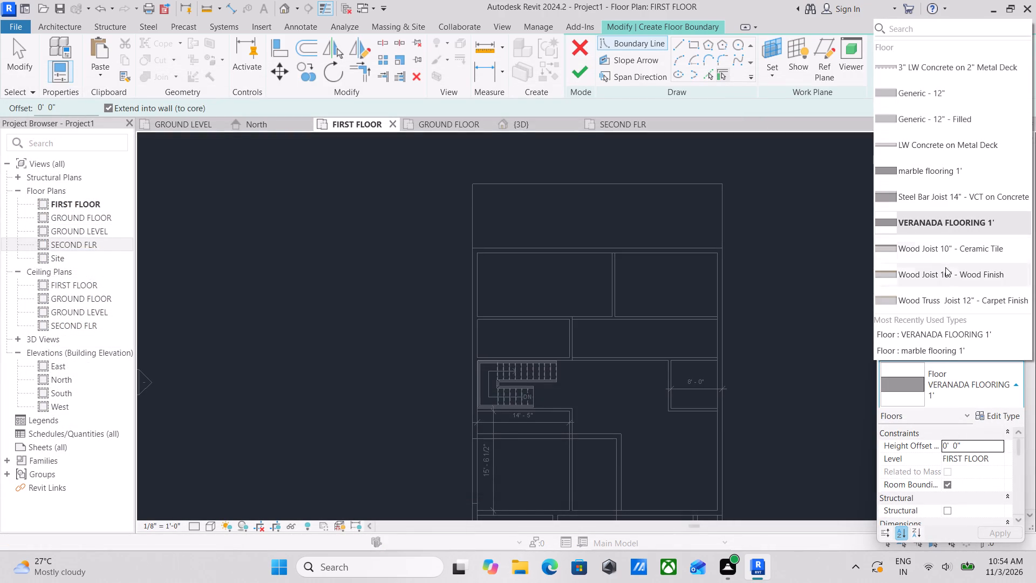
pyautogui.scroll(3, 948, 161)
pyautogui.scroll(-8, 939, 228)
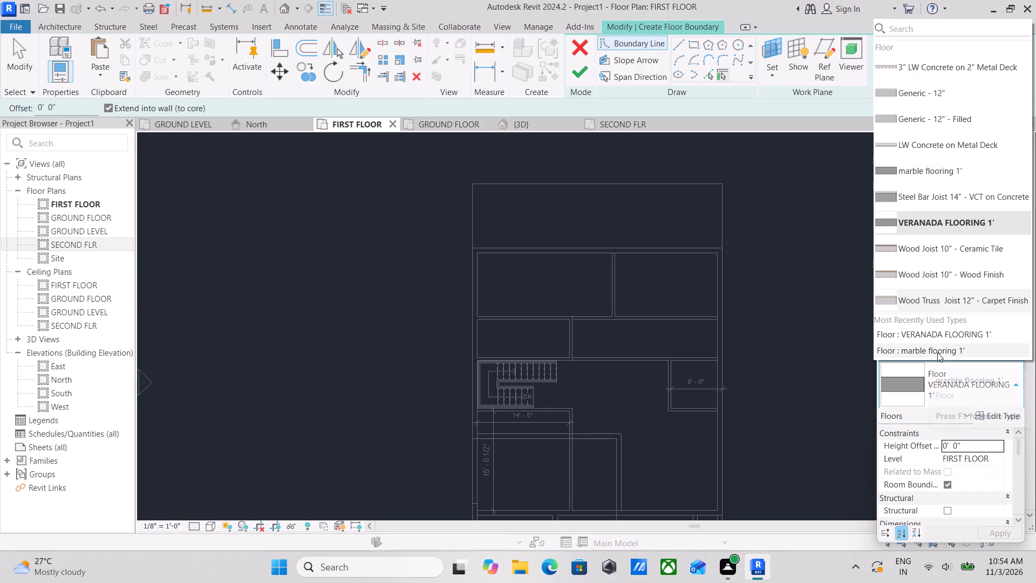
pyautogui.click(937, 351)
pyautogui.click(990, 416)
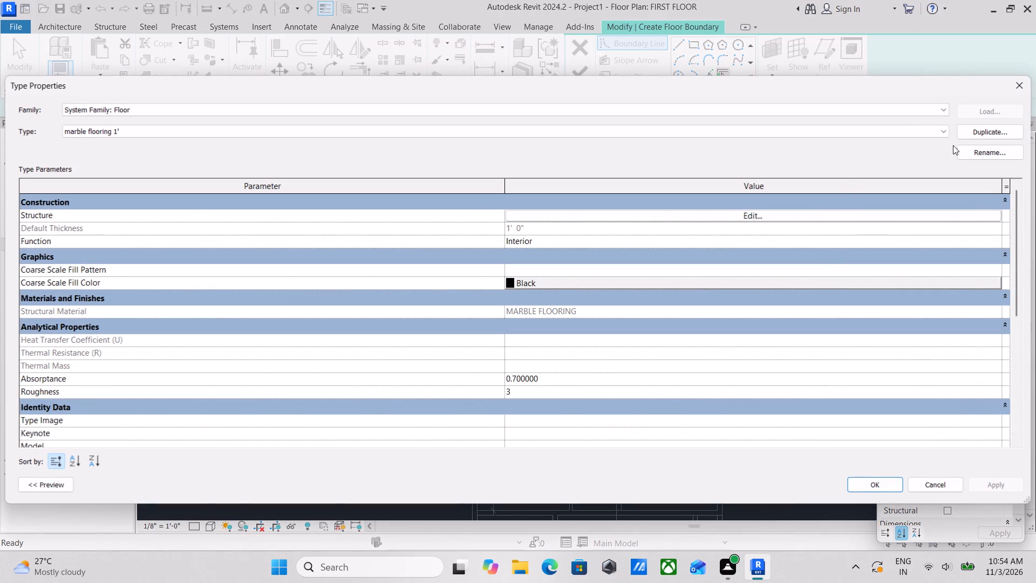
pyautogui.click(969, 135)
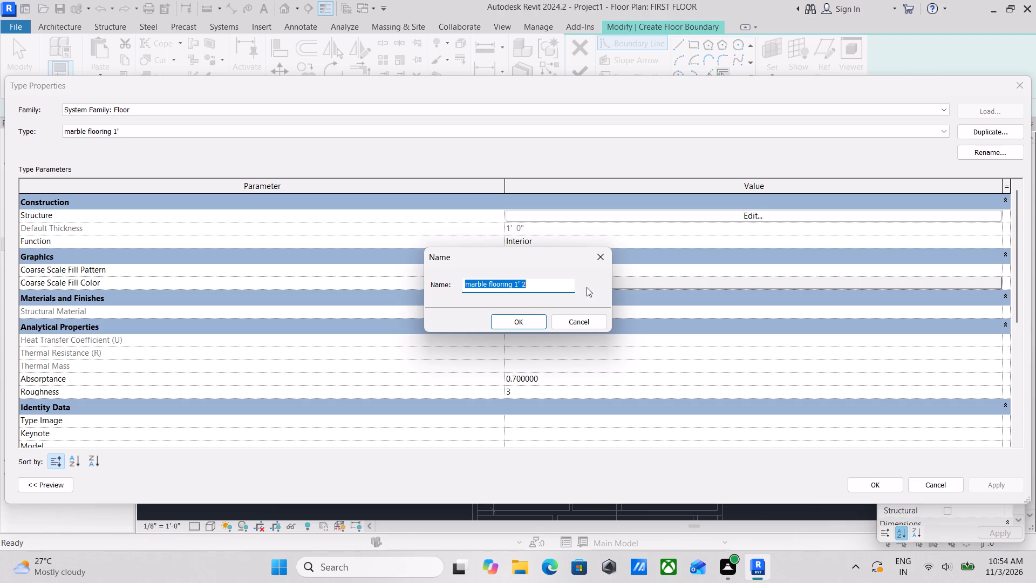
pyautogui.write('MA')
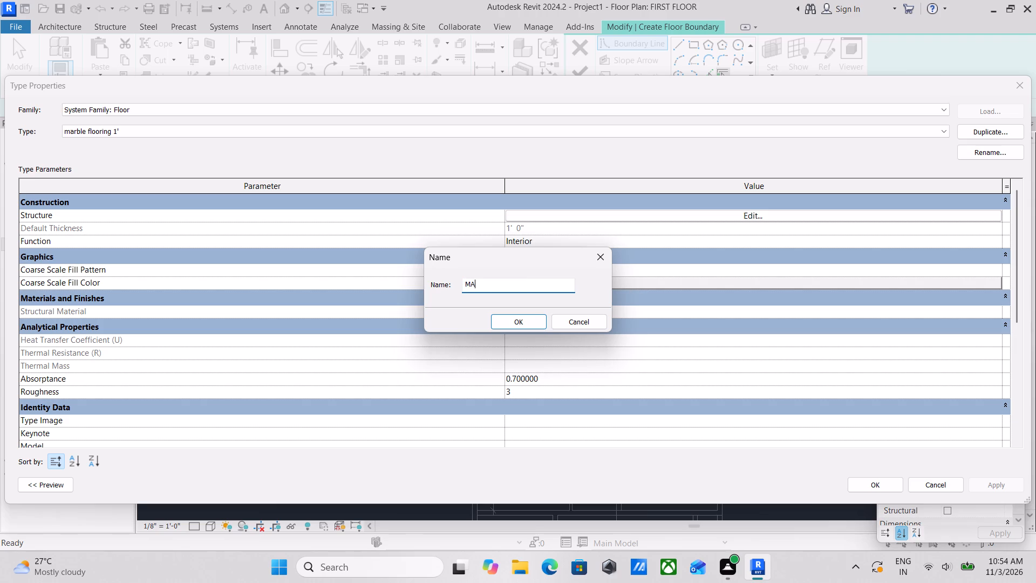
pyautogui.write('RBLE FLOORI')
pyautogui.write('NG 6')
pyautogui.press("'")
pyautogui.press('BackSpace')
pyautogui.hotkey('shift', '"')
pyautogui.click(496, 324)
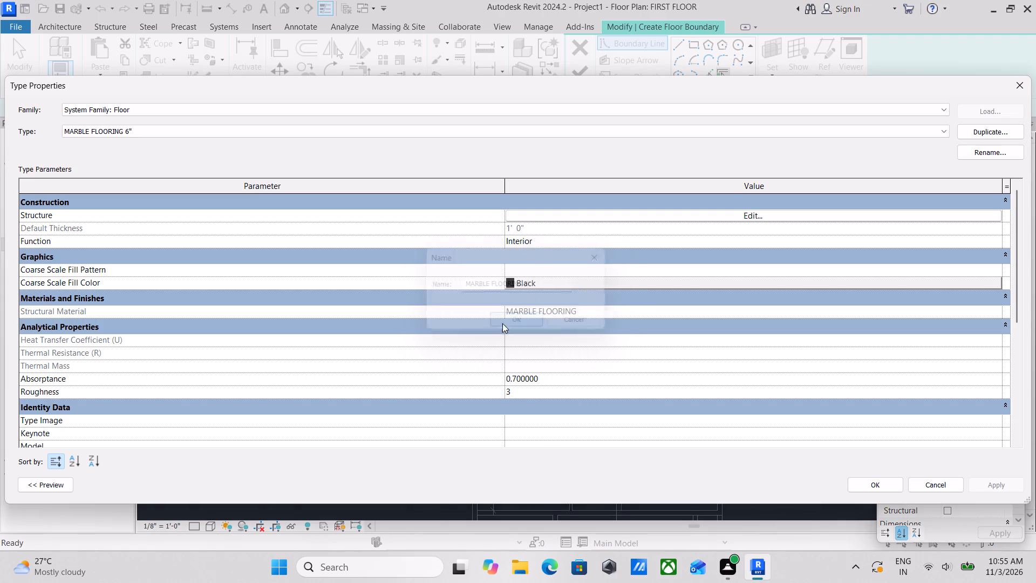
# Set the structure layer thickness of the MARBLE FLOORING 6" type to 6" and apply the type to the new floor.
pyautogui.click(697, 213)
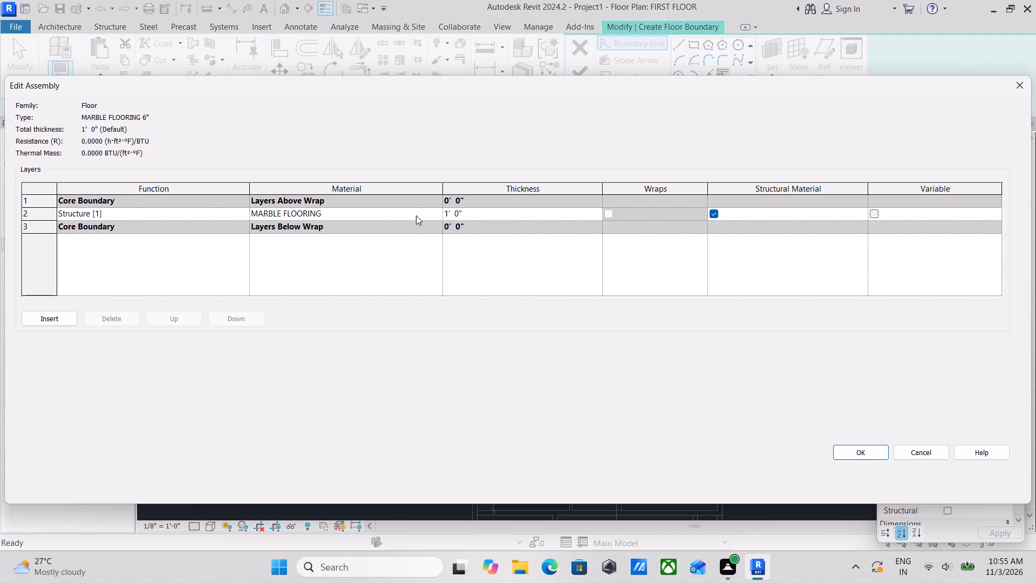
pyautogui.click(418, 215)
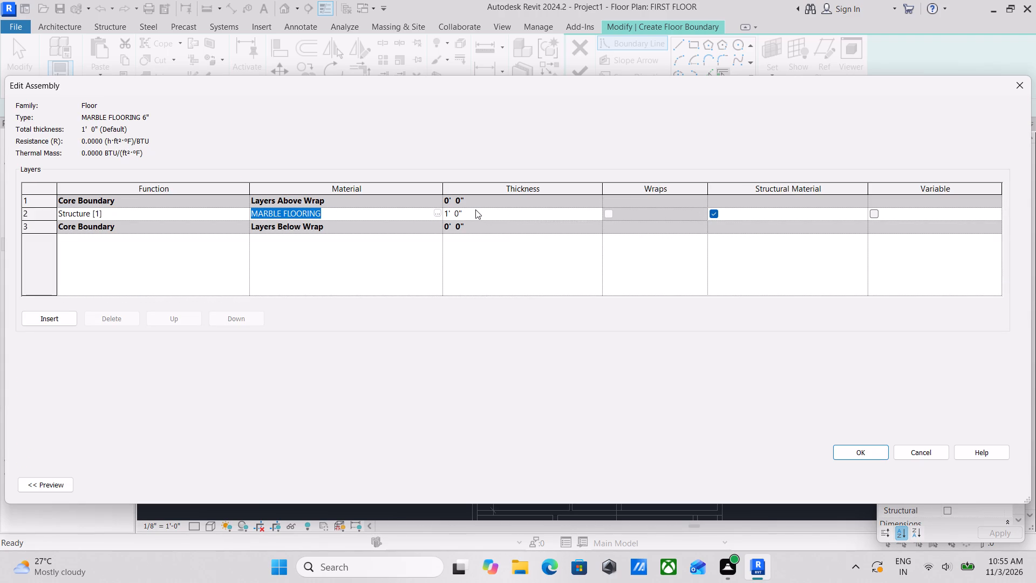
pyautogui.click(475, 209)
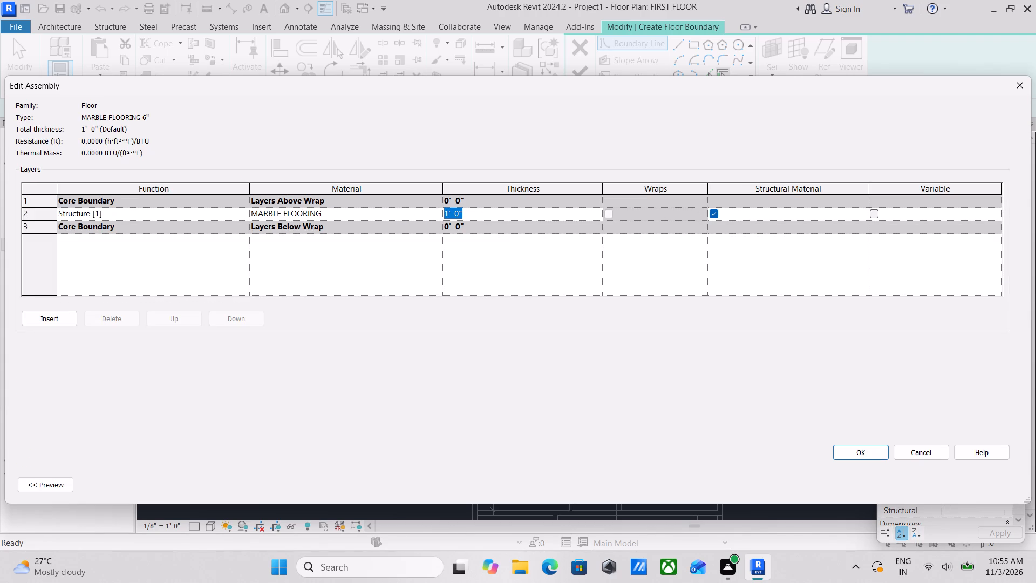
pyautogui.press('6')
pyautogui.hotkey('shift', '"')
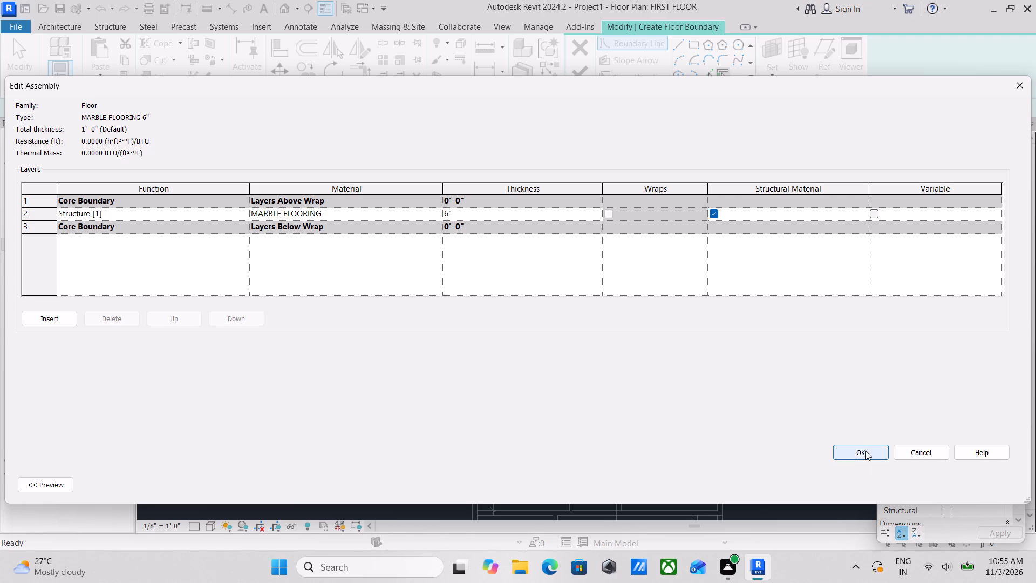
pyautogui.click(861, 451)
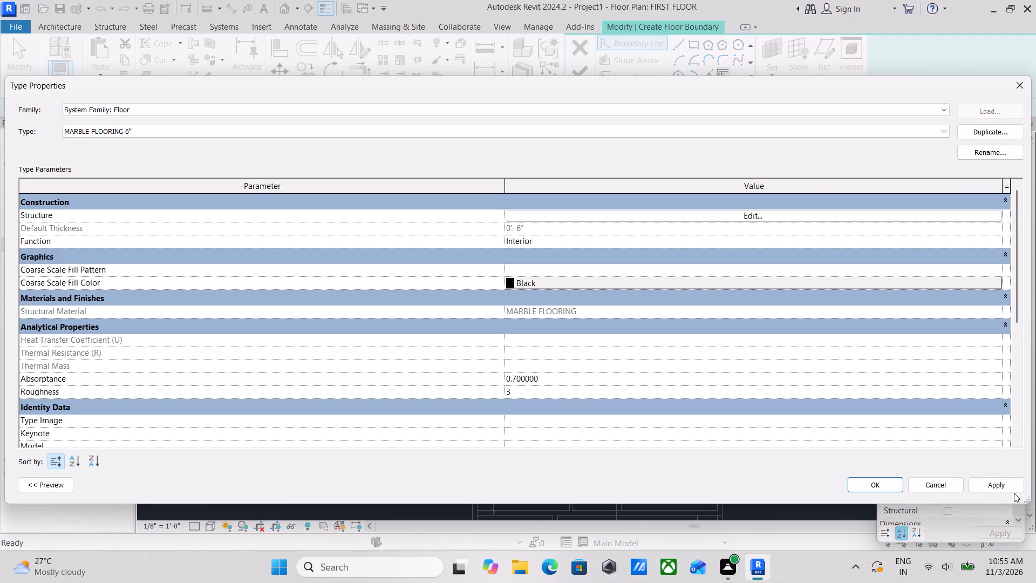
pyautogui.click(997, 484)
pyautogui.click(871, 488)
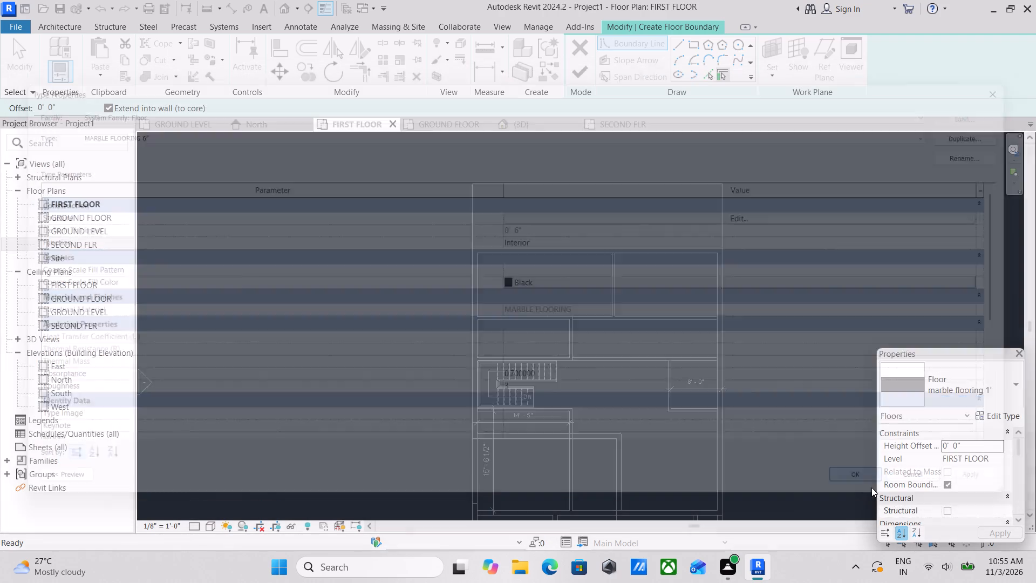
# Sketch a rectangular floor boundary 10' deep along the inner wall faces of the north-west room.
pyautogui.scroll(3, 566, 368)
pyautogui.scroll(-3, 639, 371)
pyautogui.moveTo(635, 369); pyautogui.dragTo(591, 372, button='middle')
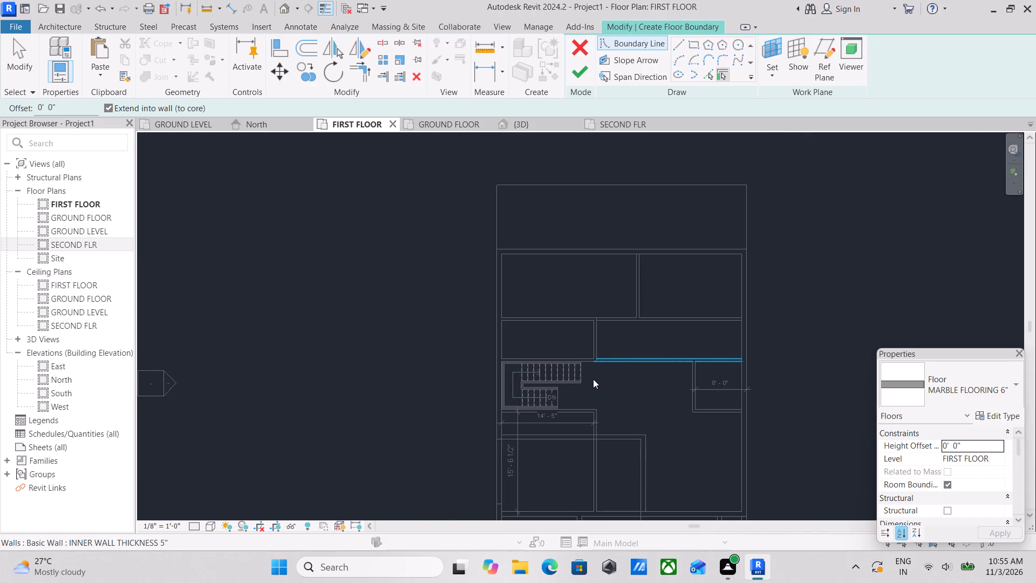
pyautogui.scroll(-1, 598, 368)
pyautogui.moveTo(597, 366); pyautogui.dragTo(557, 299, button='middle')
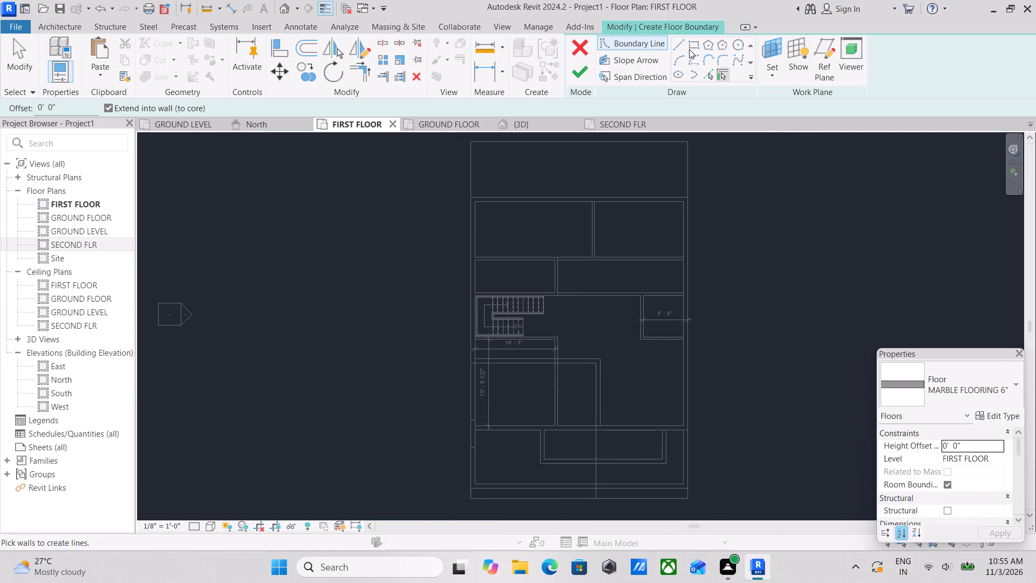
pyautogui.click(691, 39)
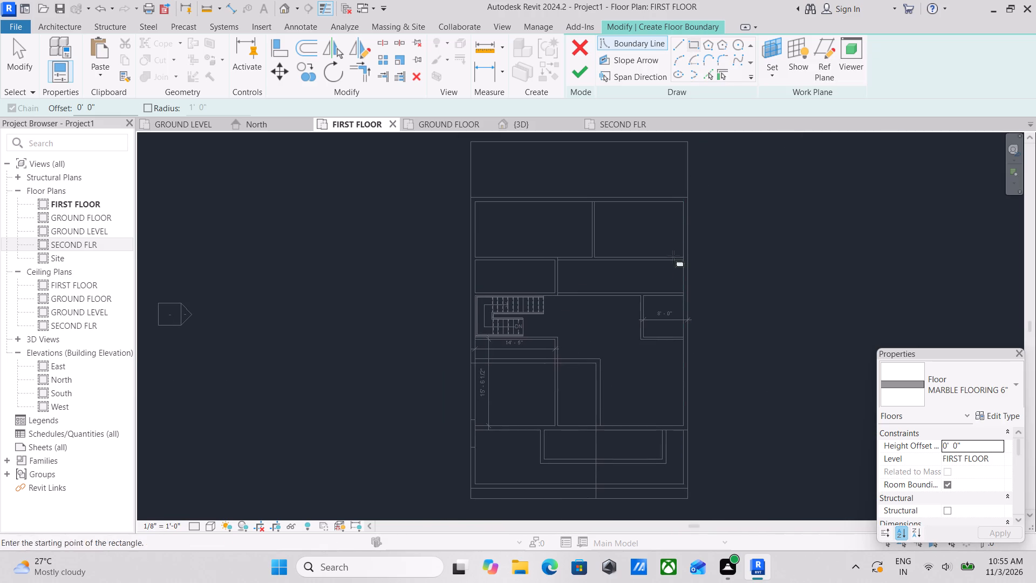
pyautogui.scroll(9, 519, 196)
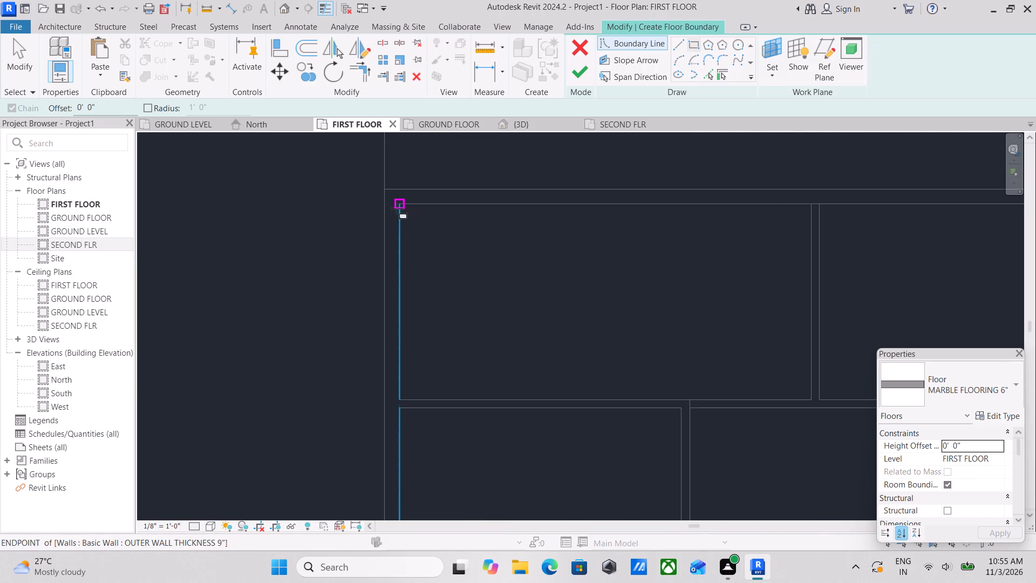
pyautogui.click(400, 208)
pyautogui.moveTo(603, 312); pyautogui.dragTo(439, 255, button='middle')
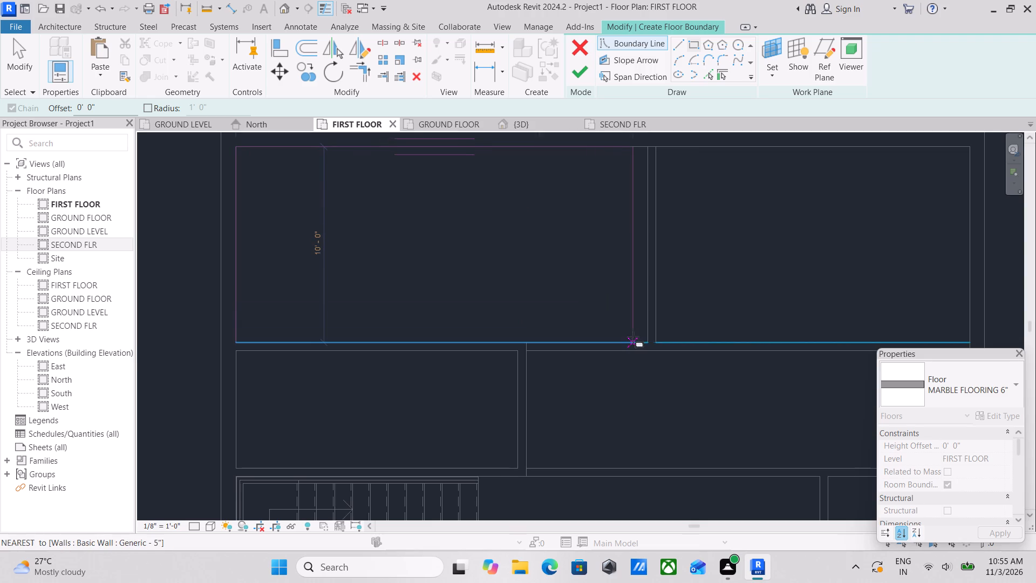
pyautogui.click(646, 338)
pyautogui.scroll(-2, 795, 256)
pyautogui.moveTo(788, 256); pyautogui.dragTo(561, 345, button='middle')
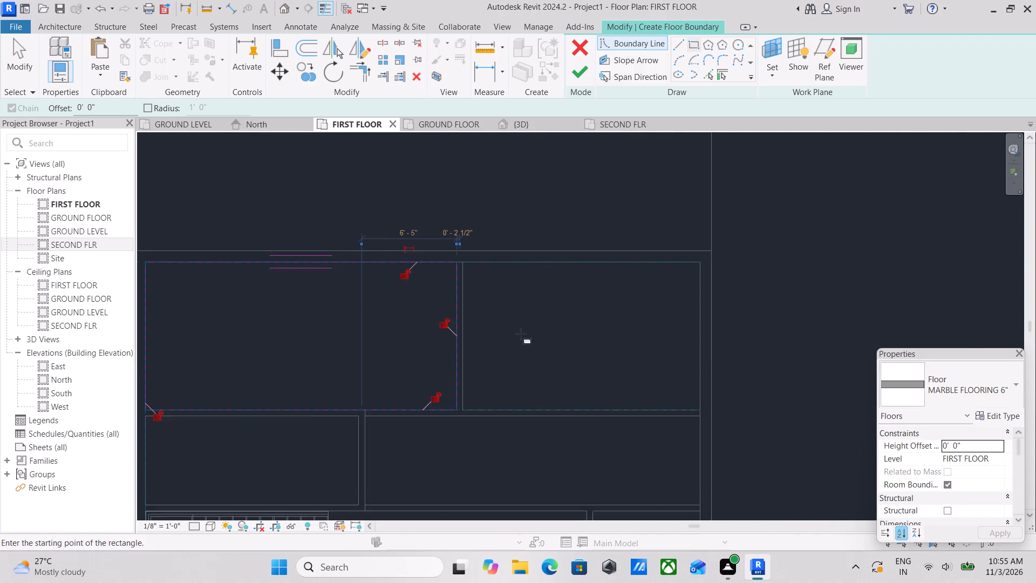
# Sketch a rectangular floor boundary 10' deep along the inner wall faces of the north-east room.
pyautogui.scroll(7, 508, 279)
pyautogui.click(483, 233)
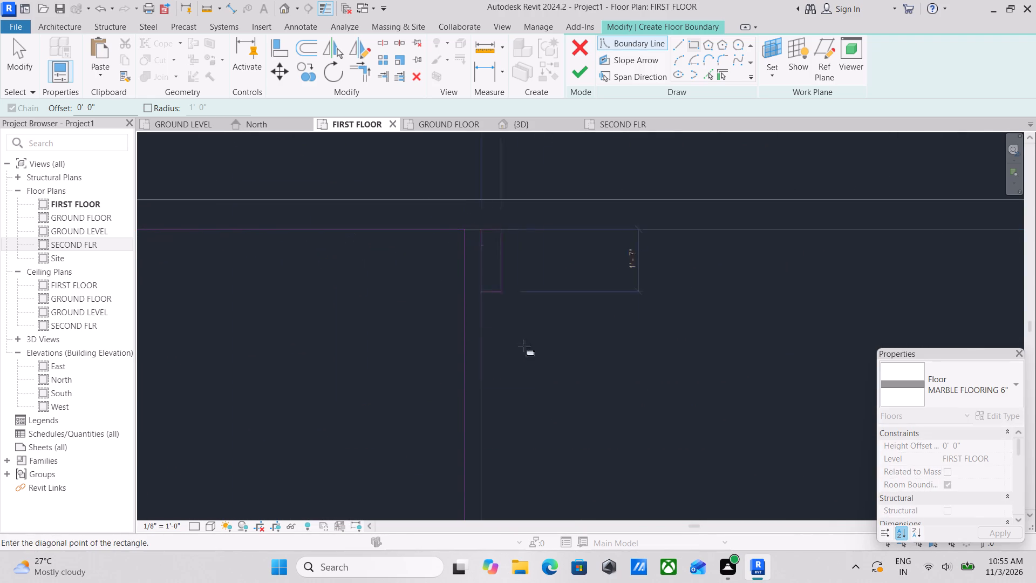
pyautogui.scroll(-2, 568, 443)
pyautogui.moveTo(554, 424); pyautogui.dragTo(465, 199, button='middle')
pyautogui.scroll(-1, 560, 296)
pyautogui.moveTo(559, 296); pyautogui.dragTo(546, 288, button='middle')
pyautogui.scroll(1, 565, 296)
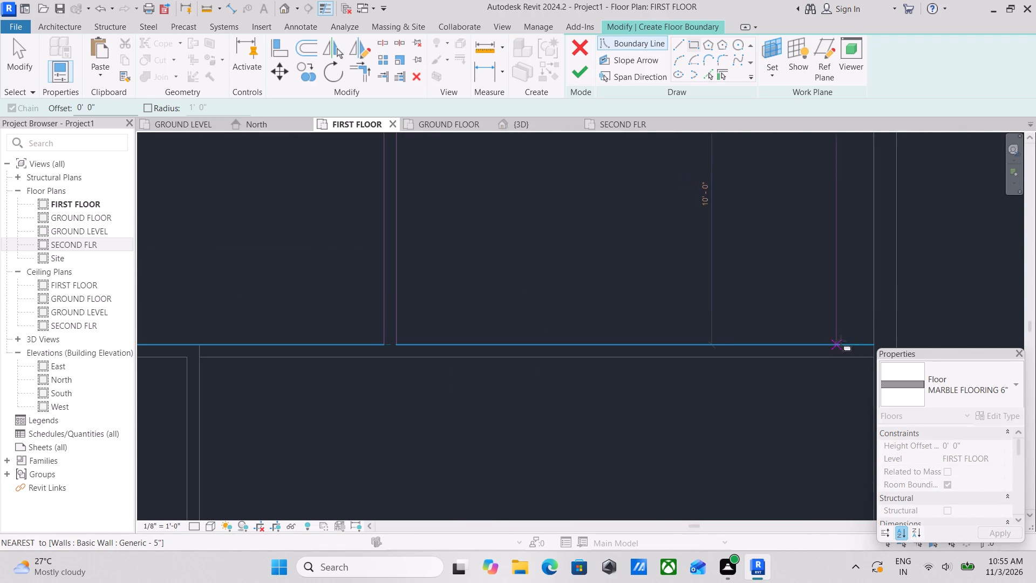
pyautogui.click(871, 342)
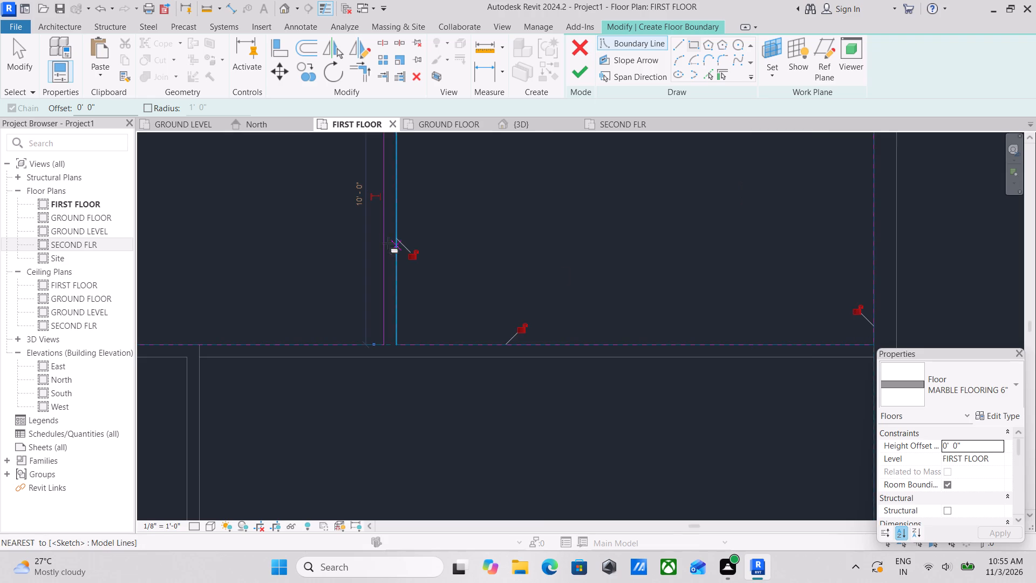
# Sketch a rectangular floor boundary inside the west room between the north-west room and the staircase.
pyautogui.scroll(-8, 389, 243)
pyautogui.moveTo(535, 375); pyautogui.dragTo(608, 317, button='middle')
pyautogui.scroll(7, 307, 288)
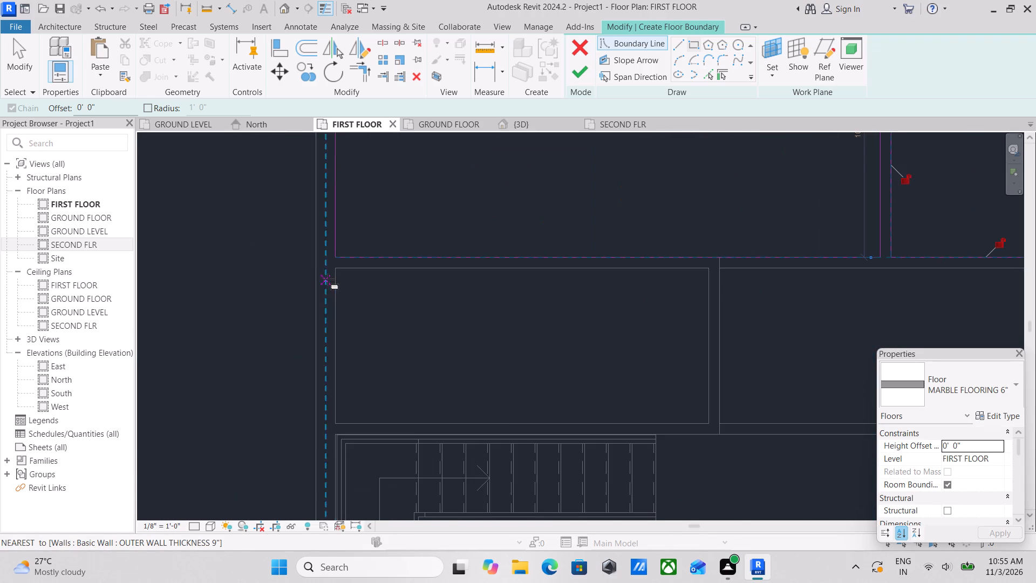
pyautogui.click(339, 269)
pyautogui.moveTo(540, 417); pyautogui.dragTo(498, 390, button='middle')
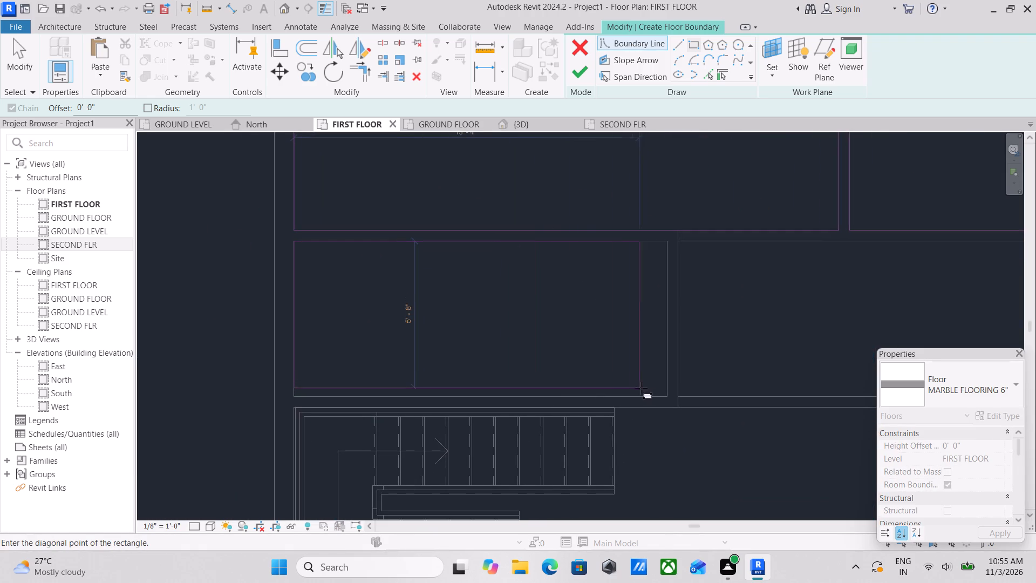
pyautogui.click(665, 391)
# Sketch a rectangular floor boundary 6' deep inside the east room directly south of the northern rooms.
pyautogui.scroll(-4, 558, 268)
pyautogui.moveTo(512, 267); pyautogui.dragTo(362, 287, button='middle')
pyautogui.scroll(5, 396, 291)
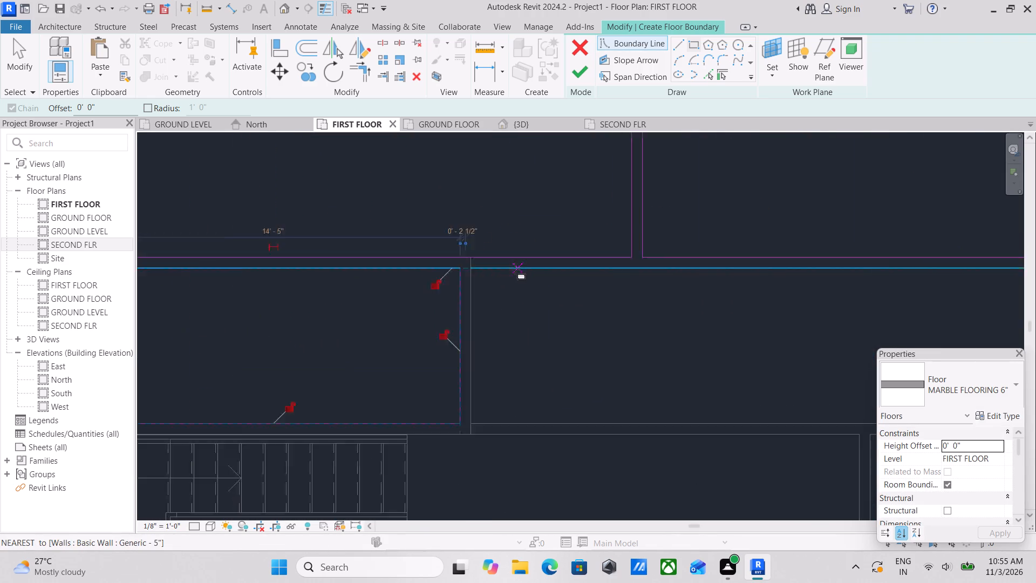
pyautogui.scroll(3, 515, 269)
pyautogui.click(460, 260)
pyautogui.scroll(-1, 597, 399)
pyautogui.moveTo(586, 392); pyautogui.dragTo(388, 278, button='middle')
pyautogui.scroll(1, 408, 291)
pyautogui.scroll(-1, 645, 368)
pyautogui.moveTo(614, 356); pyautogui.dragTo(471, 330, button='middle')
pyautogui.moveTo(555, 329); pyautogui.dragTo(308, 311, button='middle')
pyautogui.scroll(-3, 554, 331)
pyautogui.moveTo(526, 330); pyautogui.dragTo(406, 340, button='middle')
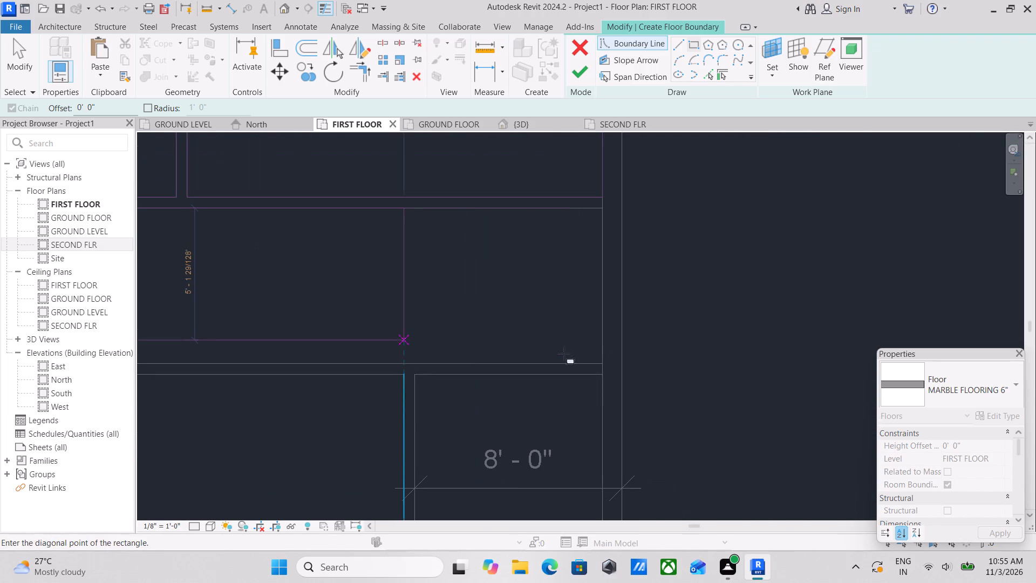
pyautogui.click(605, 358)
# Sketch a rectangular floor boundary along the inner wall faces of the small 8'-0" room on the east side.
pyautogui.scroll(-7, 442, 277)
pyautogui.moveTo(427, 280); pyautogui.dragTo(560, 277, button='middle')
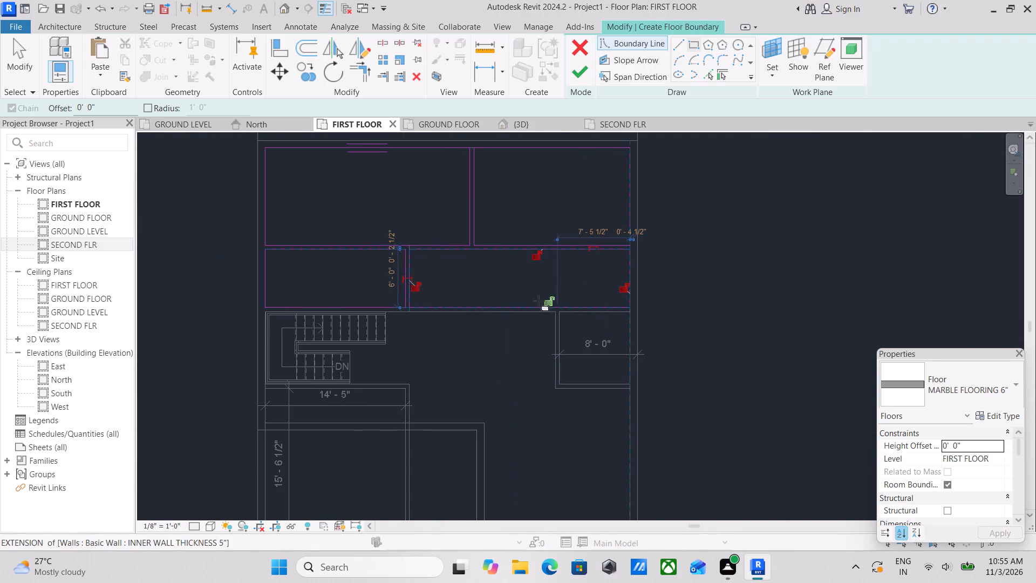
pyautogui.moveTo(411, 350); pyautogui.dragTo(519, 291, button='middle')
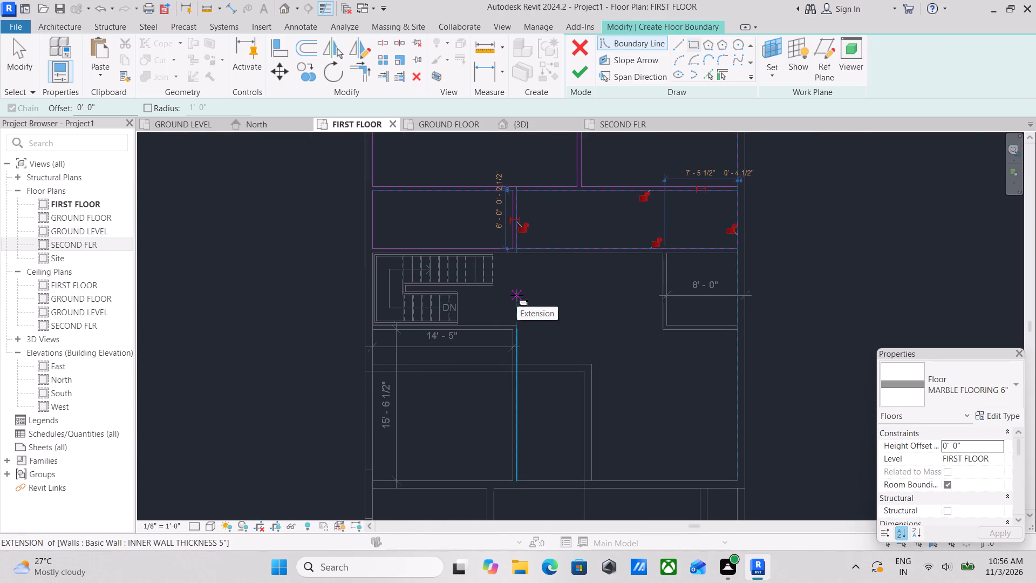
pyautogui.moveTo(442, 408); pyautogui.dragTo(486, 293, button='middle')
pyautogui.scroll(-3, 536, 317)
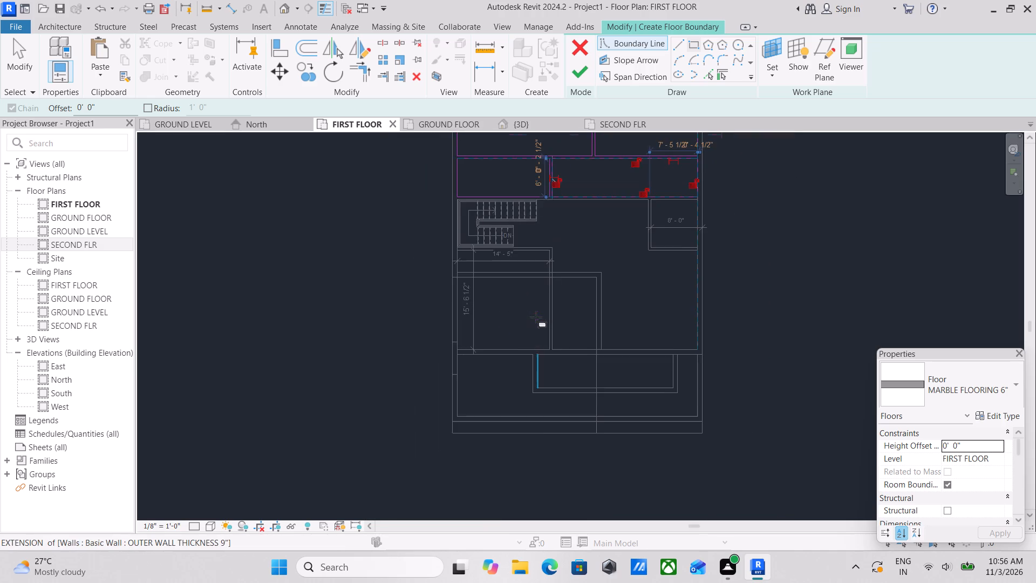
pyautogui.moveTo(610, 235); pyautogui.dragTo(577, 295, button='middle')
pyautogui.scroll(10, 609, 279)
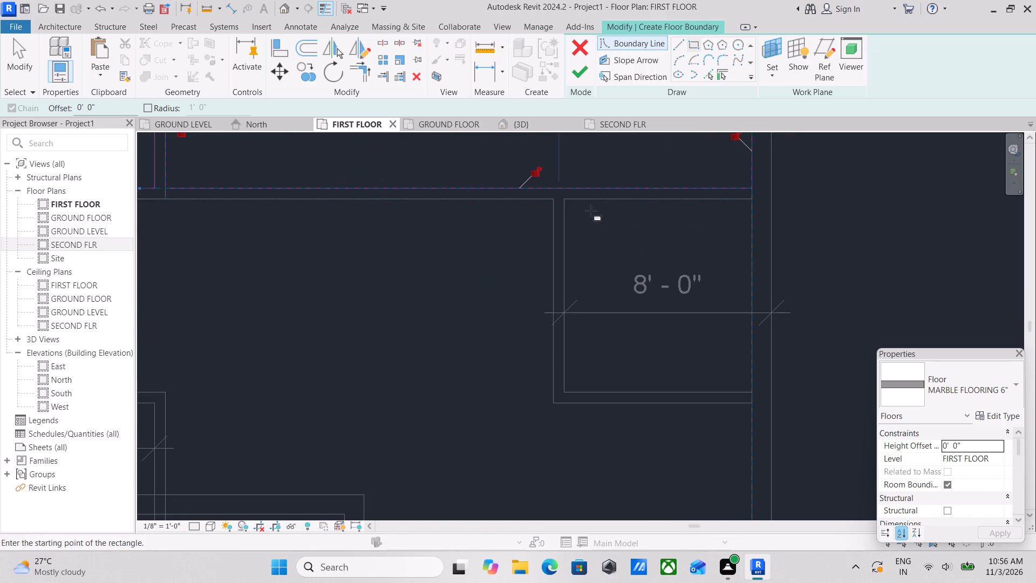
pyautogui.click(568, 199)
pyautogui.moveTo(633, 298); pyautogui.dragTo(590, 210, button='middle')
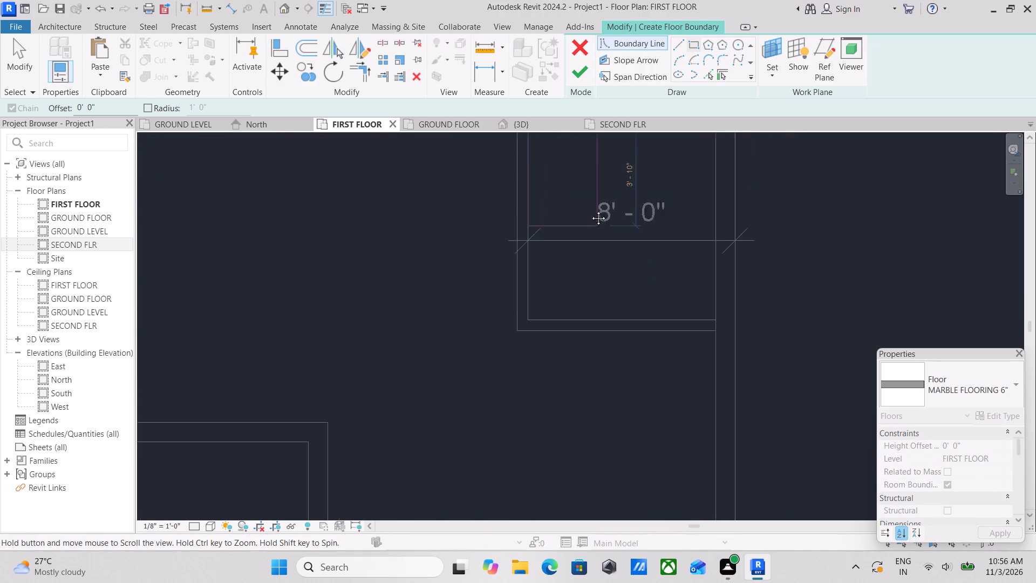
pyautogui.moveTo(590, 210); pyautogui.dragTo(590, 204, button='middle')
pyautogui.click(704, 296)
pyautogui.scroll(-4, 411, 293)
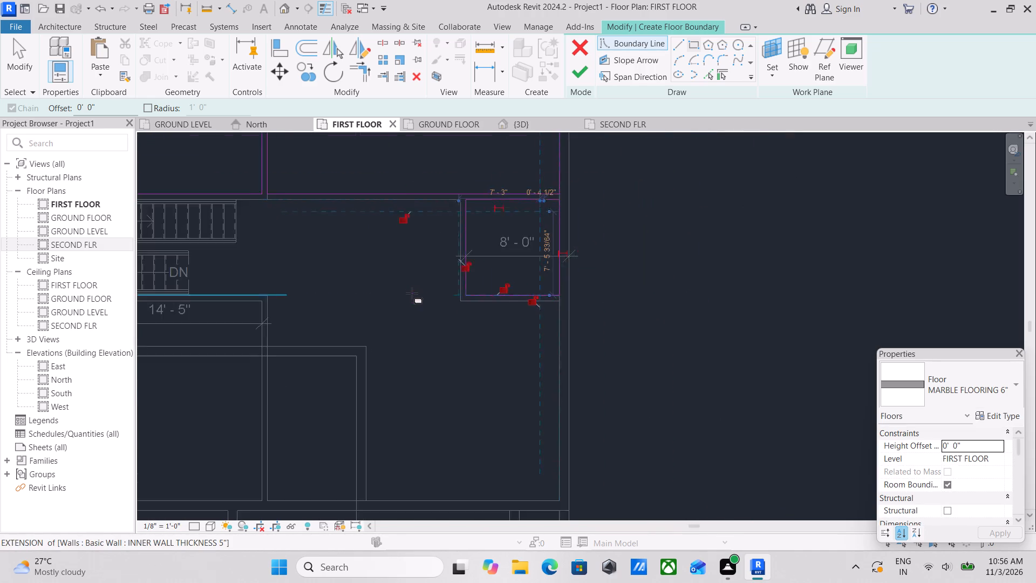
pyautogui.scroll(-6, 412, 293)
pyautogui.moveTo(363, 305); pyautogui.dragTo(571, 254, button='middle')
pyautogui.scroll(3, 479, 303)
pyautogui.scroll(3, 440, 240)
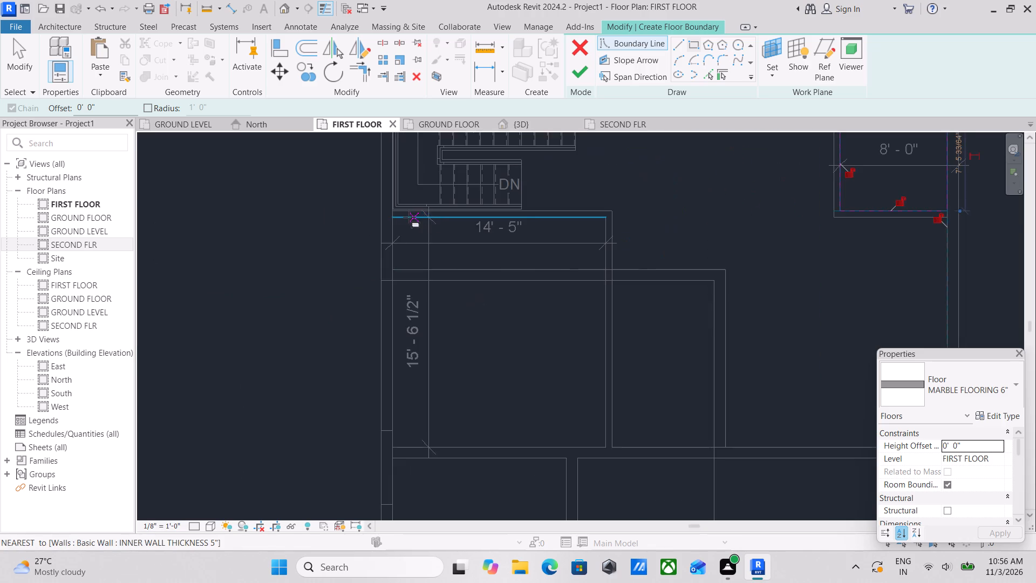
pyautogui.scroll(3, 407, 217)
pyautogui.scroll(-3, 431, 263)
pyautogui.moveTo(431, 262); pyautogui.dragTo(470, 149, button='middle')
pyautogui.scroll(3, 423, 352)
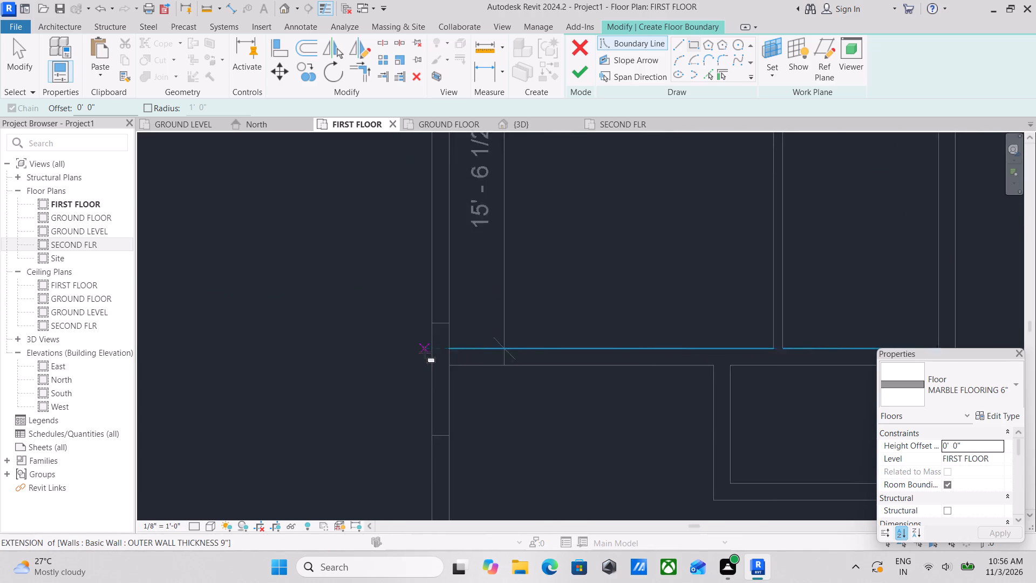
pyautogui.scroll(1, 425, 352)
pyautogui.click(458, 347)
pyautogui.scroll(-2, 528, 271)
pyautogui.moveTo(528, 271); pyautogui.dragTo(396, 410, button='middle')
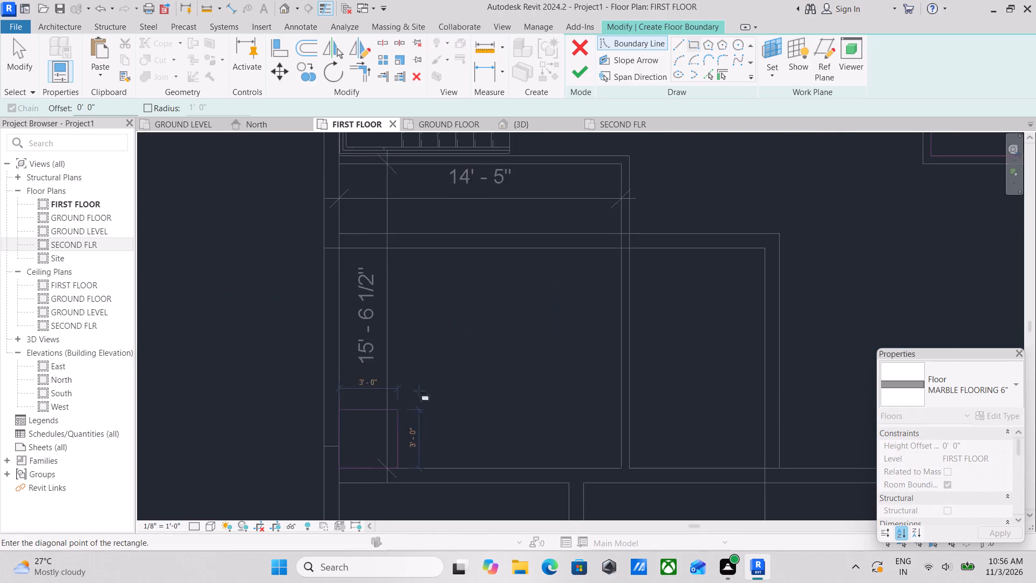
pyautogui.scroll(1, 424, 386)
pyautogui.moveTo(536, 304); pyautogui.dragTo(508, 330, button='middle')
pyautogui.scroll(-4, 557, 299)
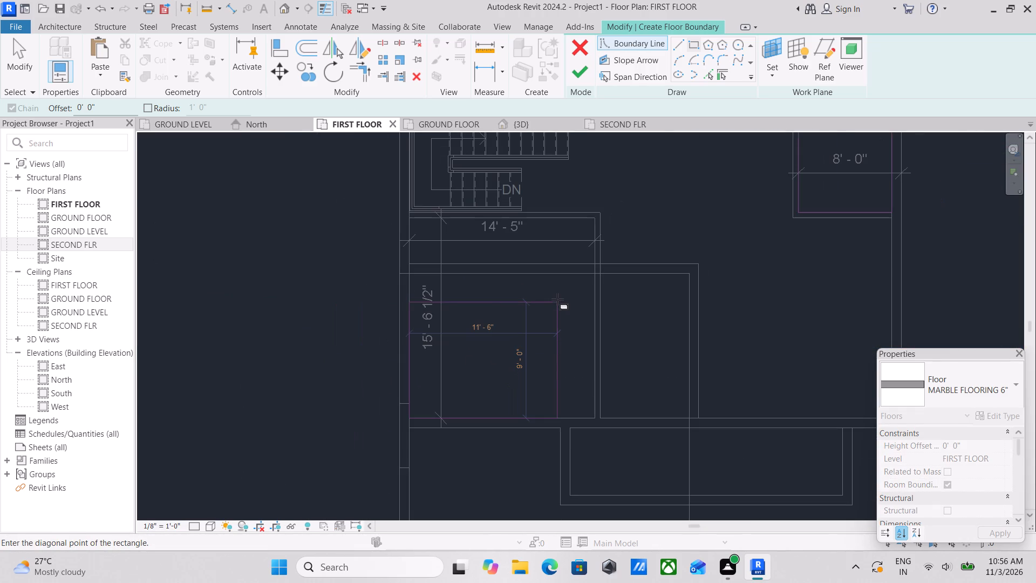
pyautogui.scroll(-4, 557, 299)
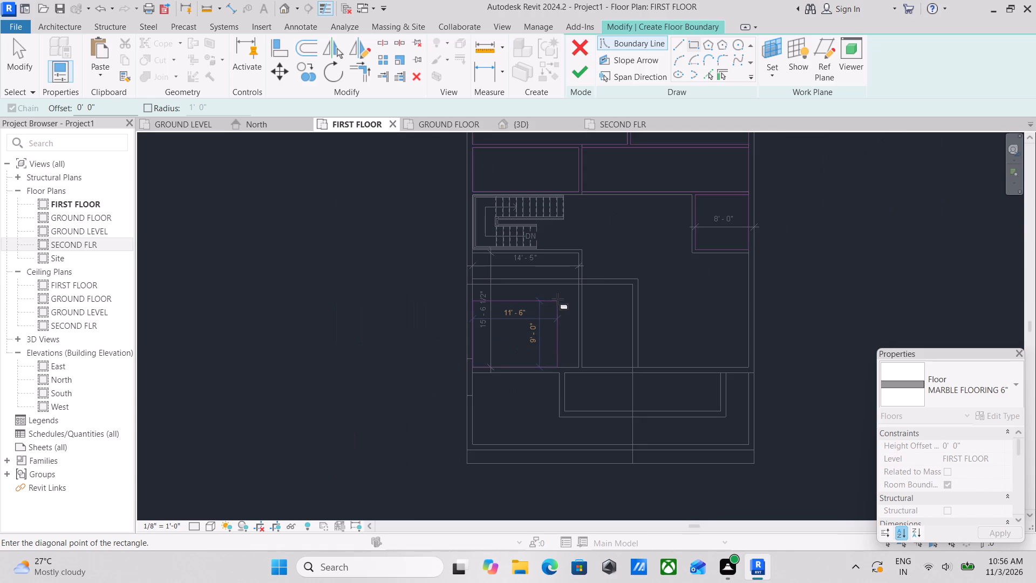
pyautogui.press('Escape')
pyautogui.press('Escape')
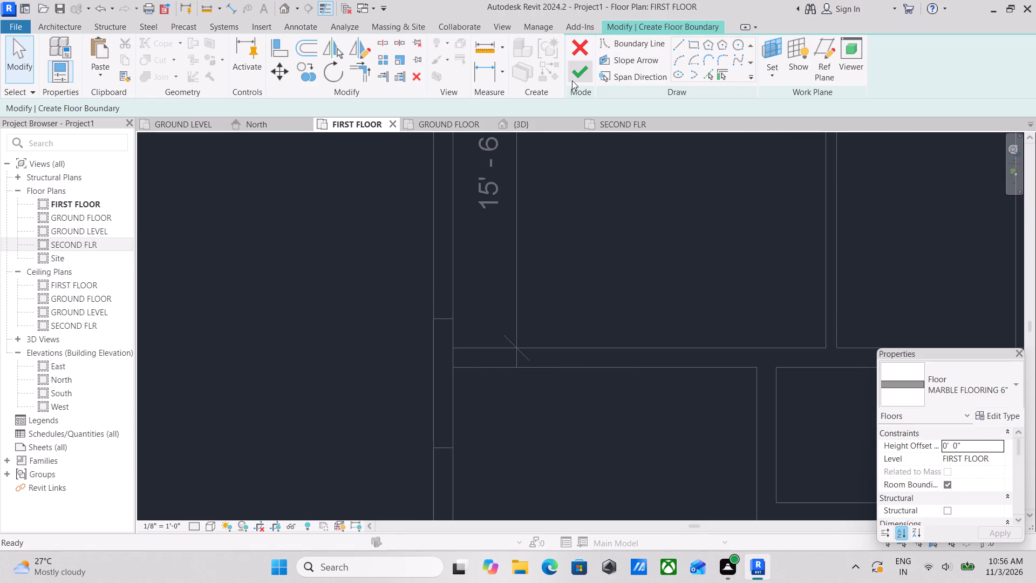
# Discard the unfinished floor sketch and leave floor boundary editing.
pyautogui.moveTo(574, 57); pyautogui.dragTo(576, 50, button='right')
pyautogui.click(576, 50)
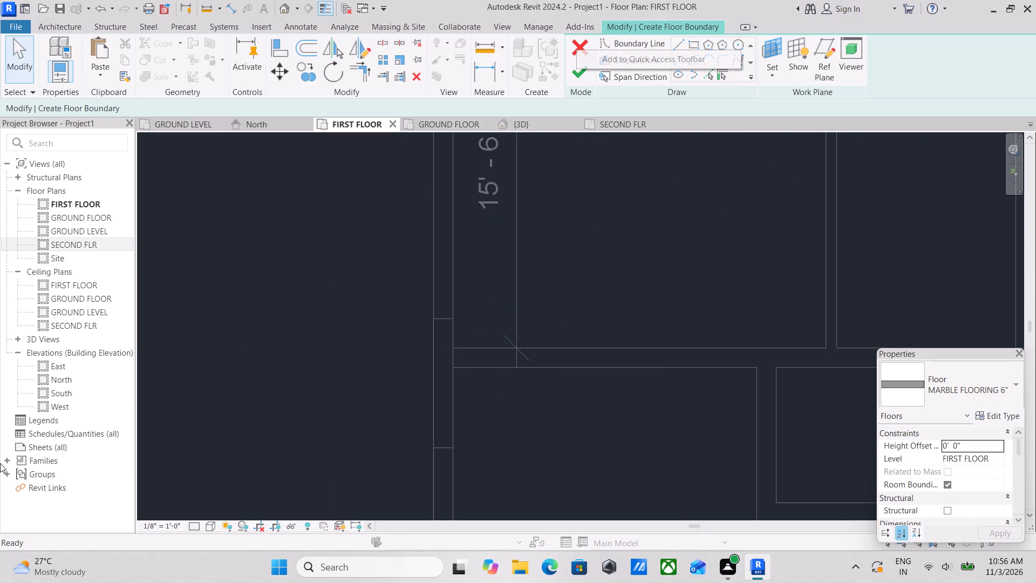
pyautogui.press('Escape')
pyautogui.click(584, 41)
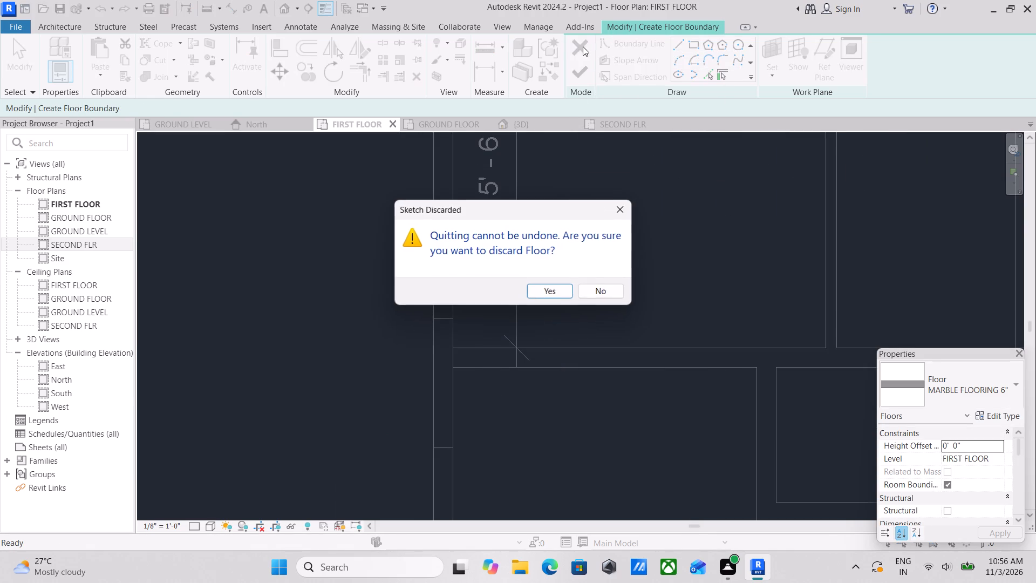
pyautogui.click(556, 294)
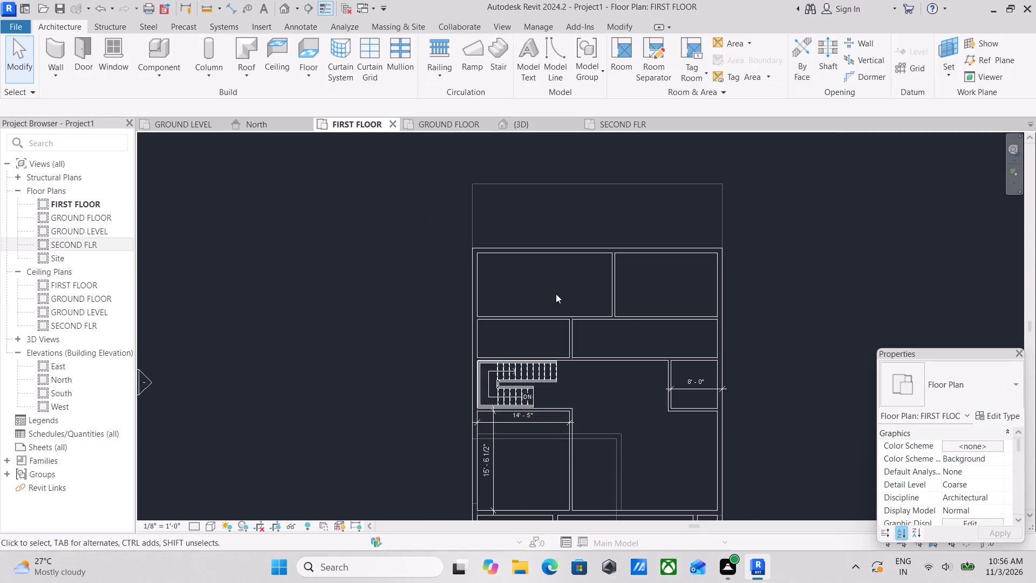
# Set the underlay base level of the FIRST FLOOR plan to None.
pyautogui.scroll(-2, 556, 294)
pyautogui.moveTo(558, 303); pyautogui.dragTo(550, 246, button='middle')
pyautogui.scroll(-1, 550, 246)
pyautogui.moveTo(593, 372); pyautogui.dragTo(572, 342, button='middle')
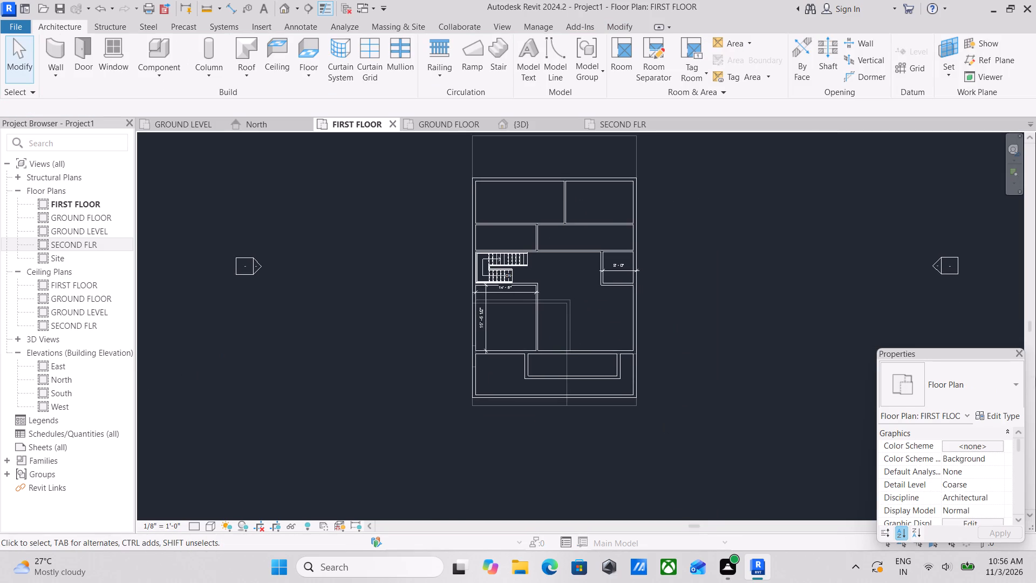
pyautogui.scroll(-5, 963, 491)
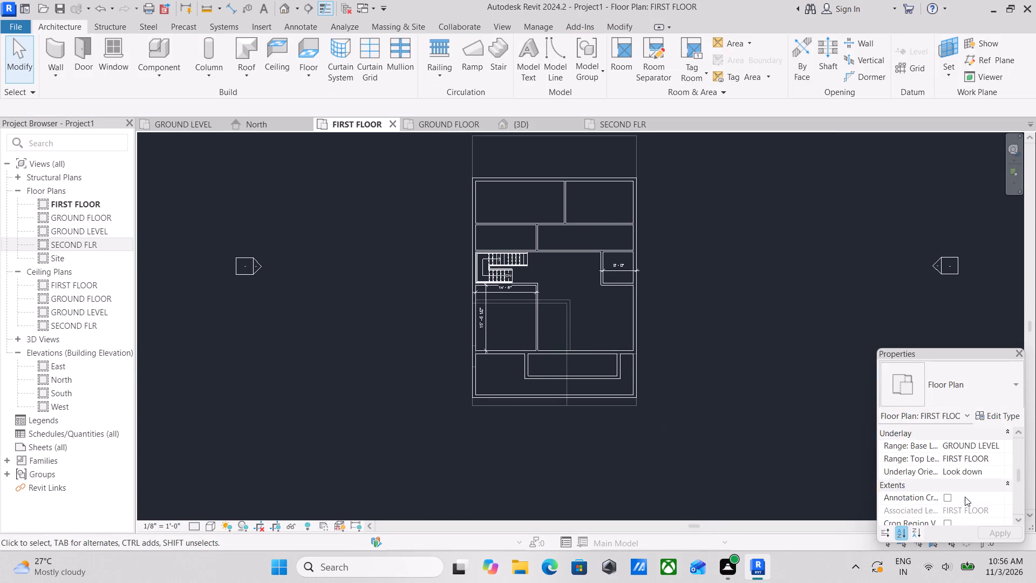
pyautogui.scroll(-10, 965, 497)
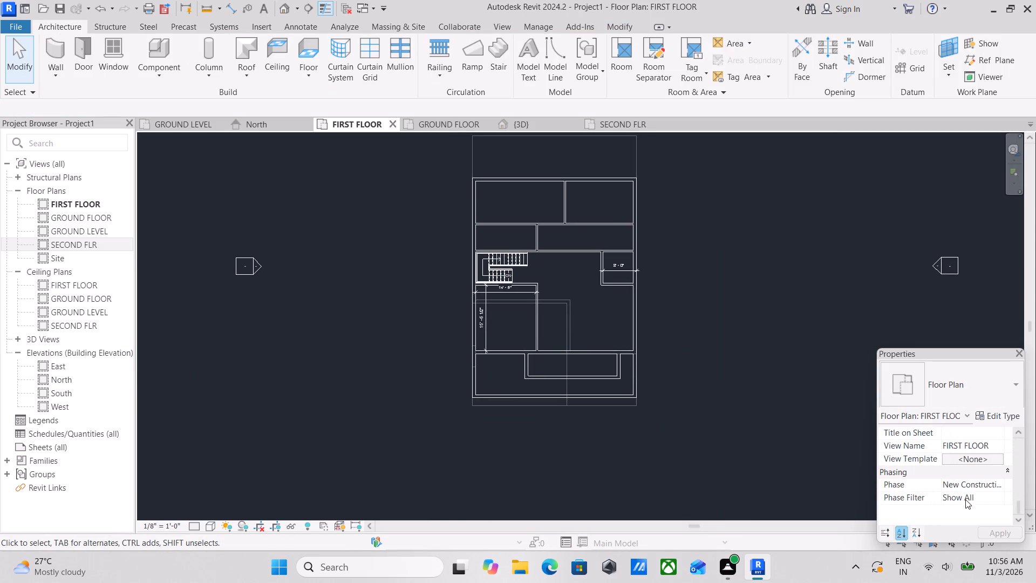
pyautogui.scroll(7, 965, 497)
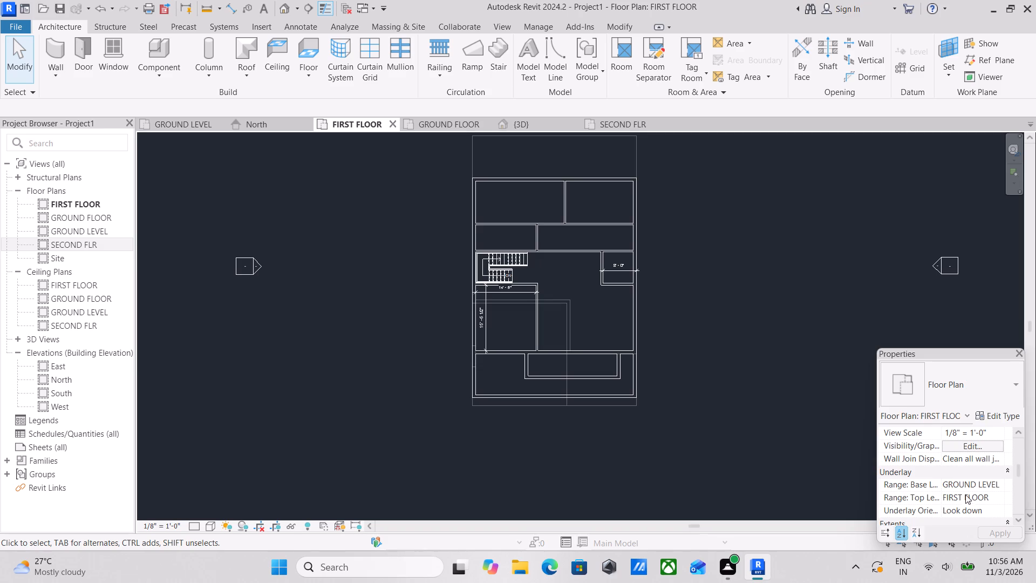
pyautogui.click(990, 481)
pyautogui.click(1005, 482)
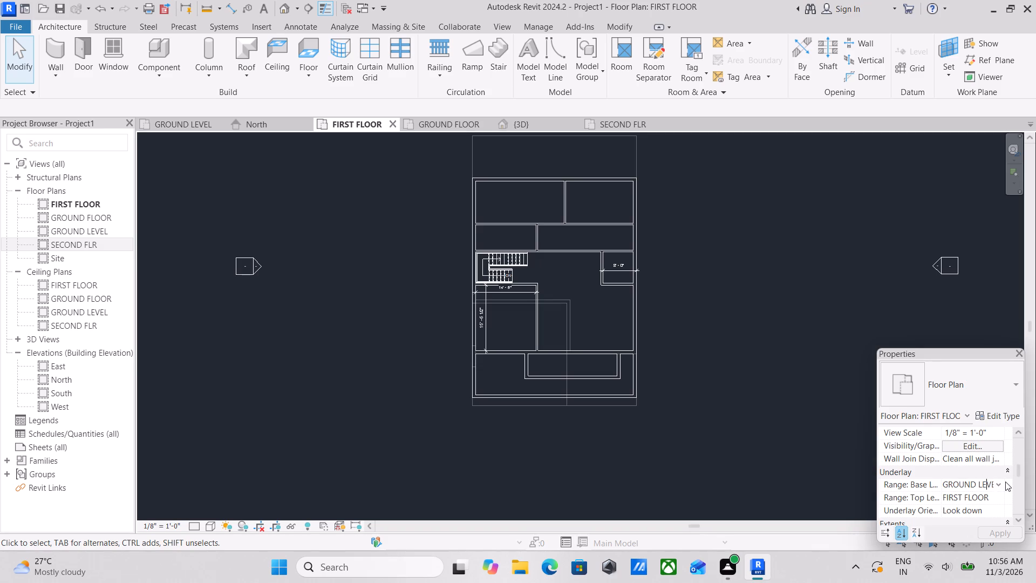
pyautogui.click(1003, 484)
pyautogui.click(964, 497)
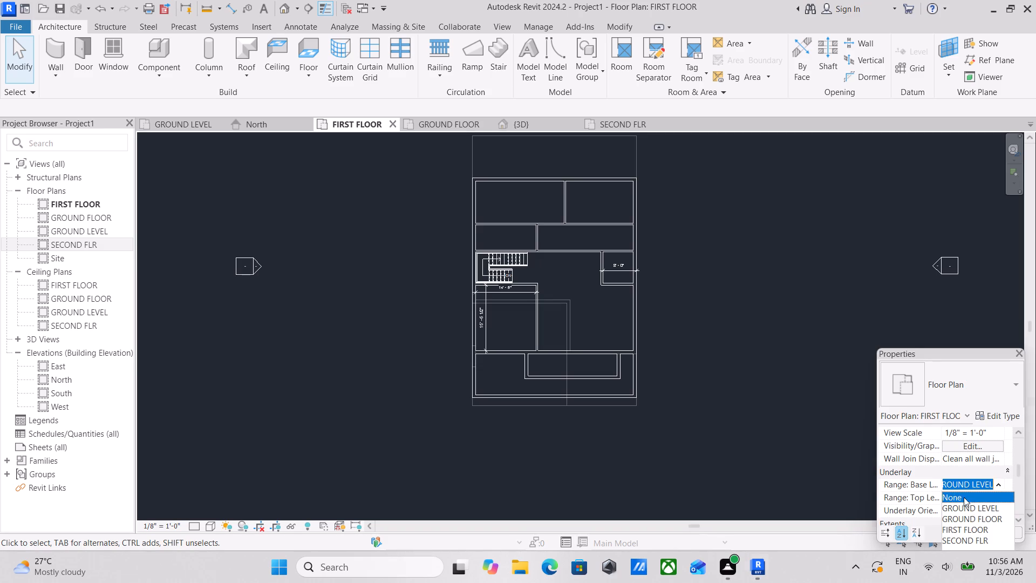
# Examine the FIRST FLOOR wall layout without the underlay and look through the plan's view properties.
pyautogui.scroll(4, 684, 378)
pyautogui.scroll(1, 527, 315)
pyautogui.moveTo(527, 315); pyautogui.dragTo(606, 401, button='middle')
pyautogui.scroll(-1, 606, 401)
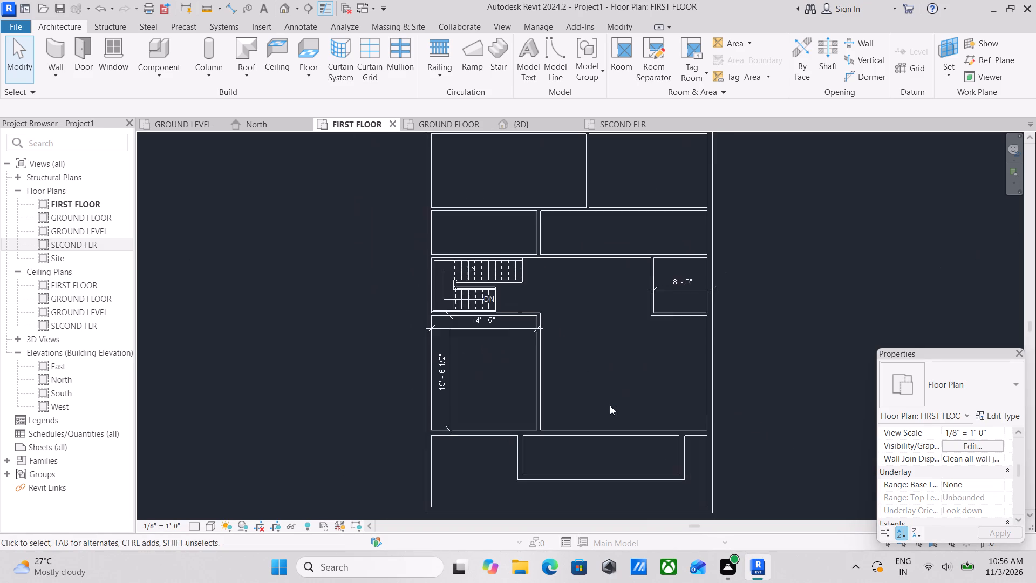
pyautogui.scroll(-4, 606, 394)
pyautogui.moveTo(606, 394); pyautogui.dragTo(605, 428, button='middle')
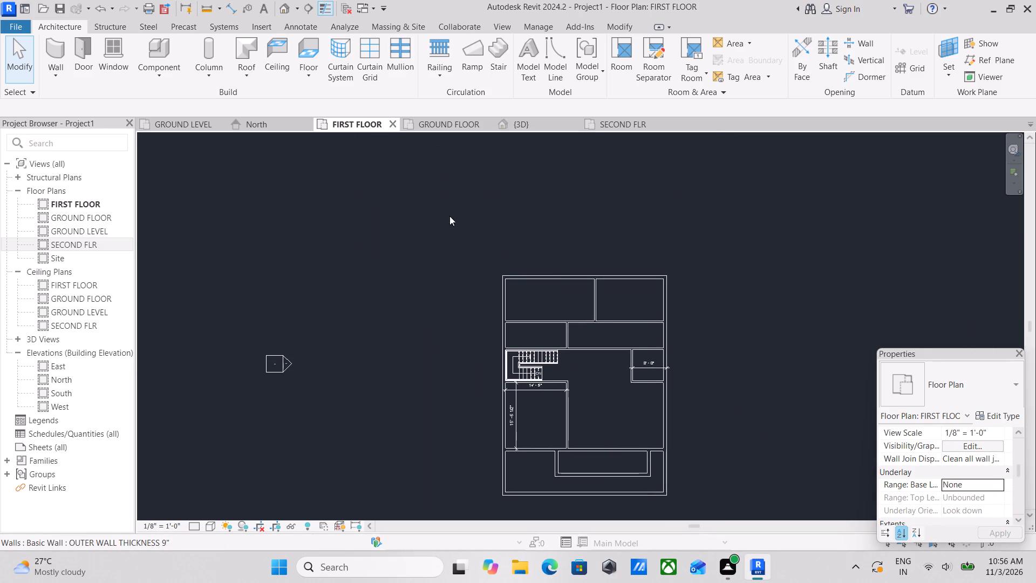
pyautogui.scroll(-2, 473, 287)
pyautogui.moveTo(485, 341); pyautogui.dragTo(519, 275, button='middle')
pyautogui.scroll(-2, 657, 311)
pyautogui.moveTo(657, 311); pyautogui.dragTo(628, 381, button='middle')
pyautogui.scroll(3, 595, 374)
pyautogui.moveTo(595, 374); pyautogui.dragTo(539, 373, button='middle')
pyautogui.scroll(2, 545, 393)
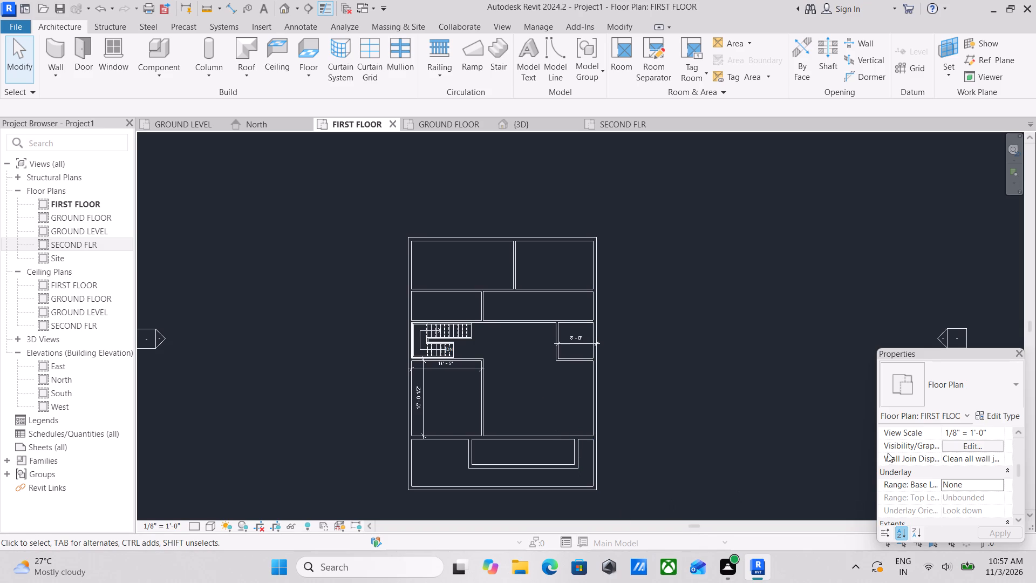
pyautogui.scroll(-4, 923, 492)
pyautogui.scroll(3, 344, 353)
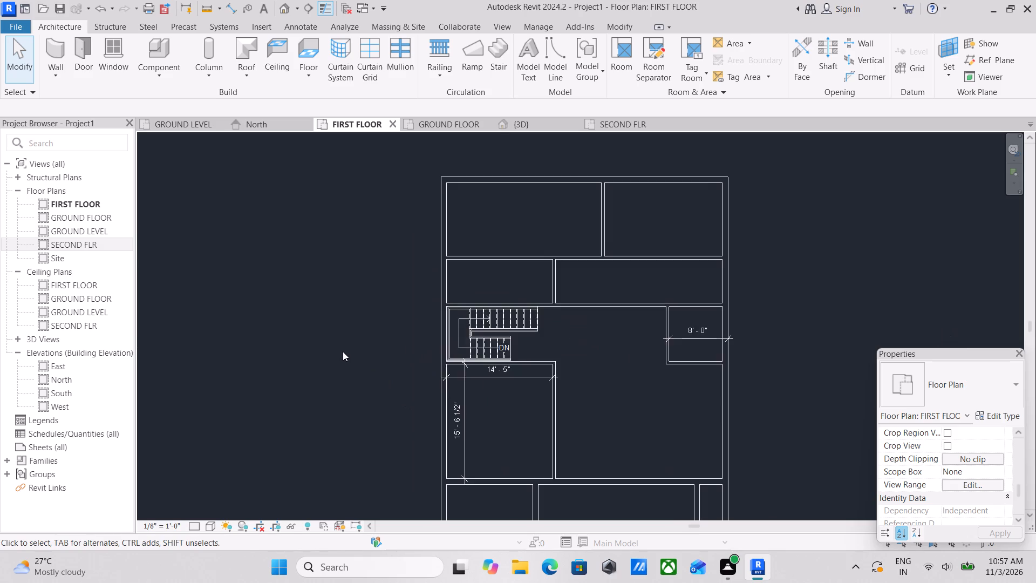
# Start an architectural floor on the FIRST FLOOR plan and duplicate the marble flooring 1' type as MARBLE FLOORING 6".
pyautogui.moveTo(343, 351); pyautogui.dragTo(335, 412, button='middle')
pyautogui.scroll(1, 335, 416)
pyautogui.click(310, 78)
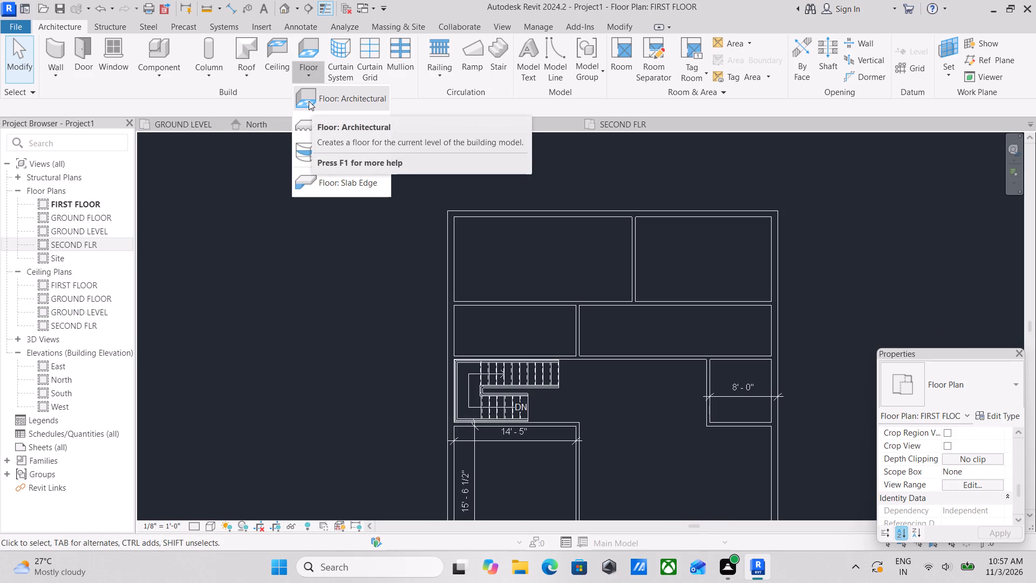
pyautogui.click(348, 96)
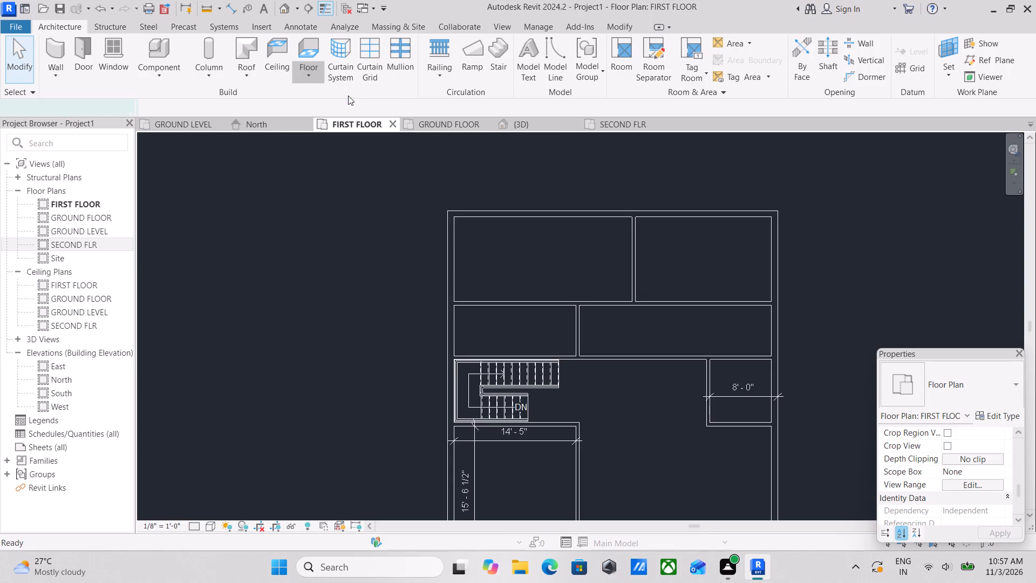
pyautogui.click(991, 389)
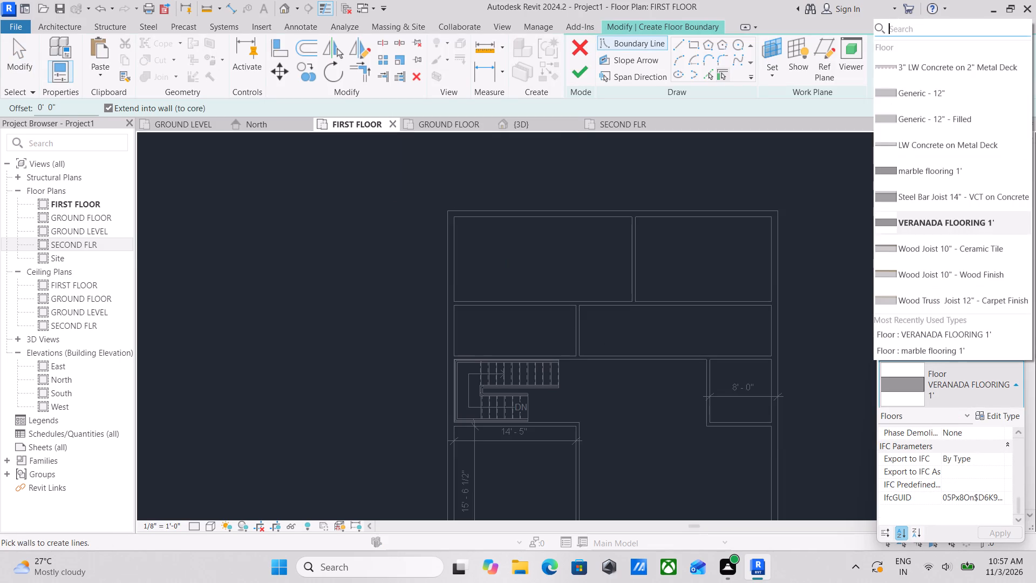
pyautogui.scroll(3, 958, 211)
pyautogui.scroll(-3, 978, 131)
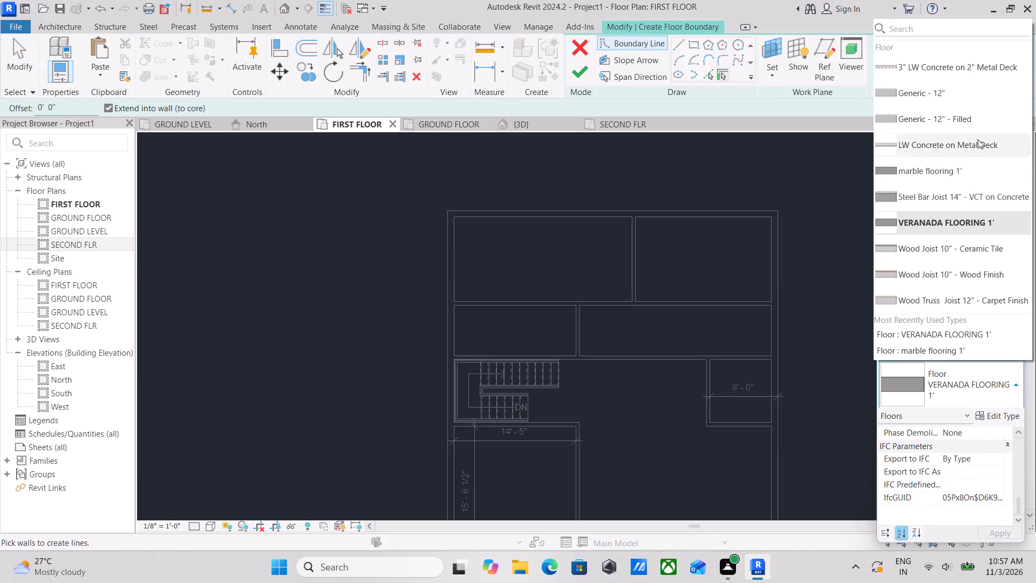
pyautogui.scroll(-1, 959, 297)
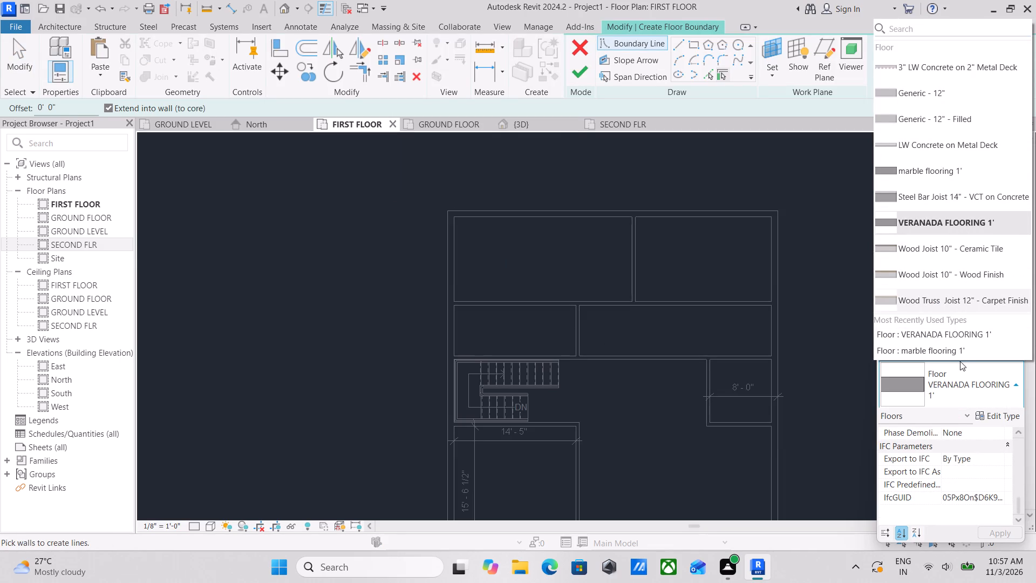
pyautogui.click(961, 353)
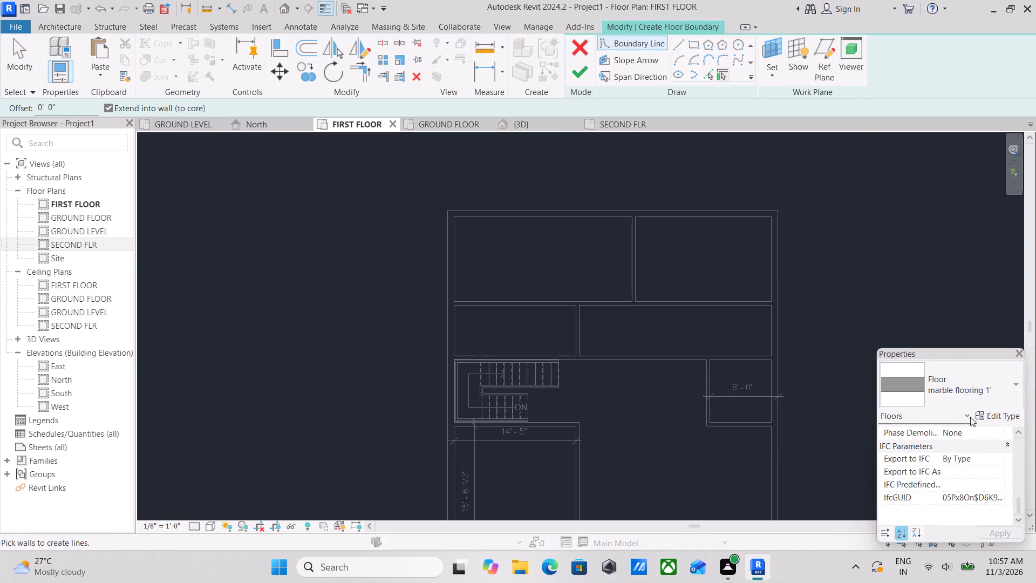
pyautogui.click(1004, 411)
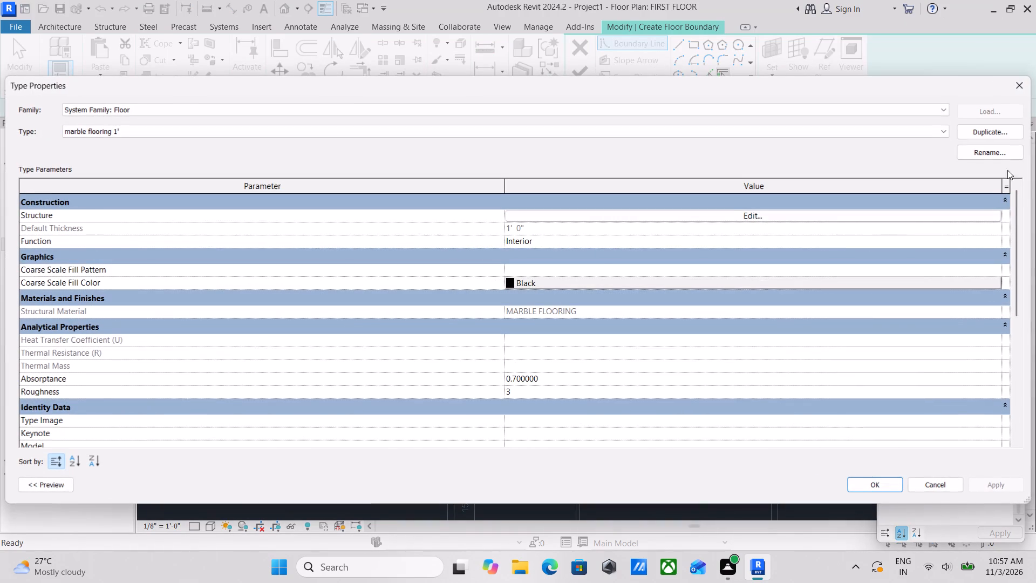
pyautogui.click(1006, 129)
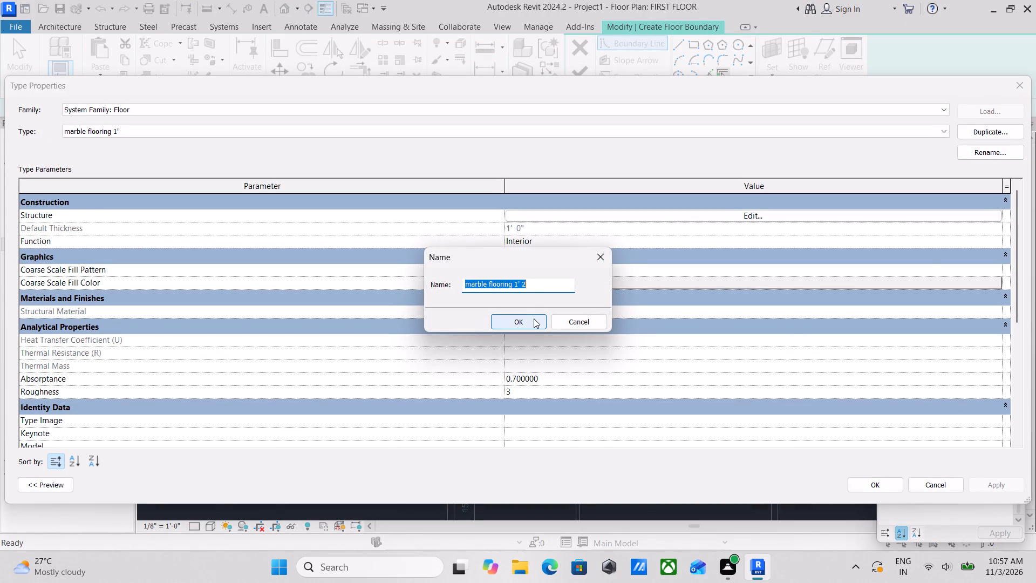
pyautogui.press('BackSpace')
pyautogui.write('MARBLE')
pyautogui.press('space')
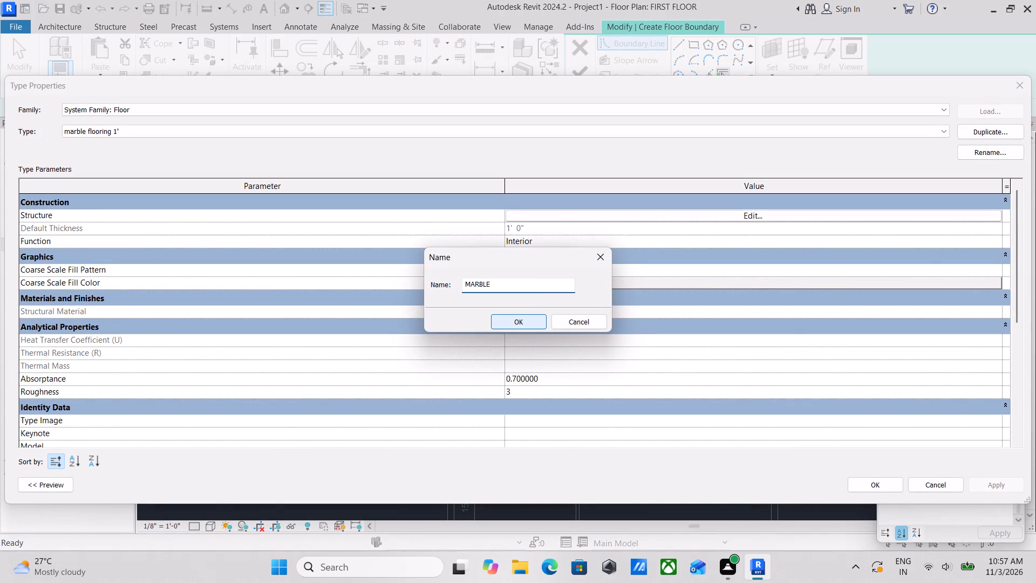
pyautogui.write('FLOORING')
pyautogui.press('space')
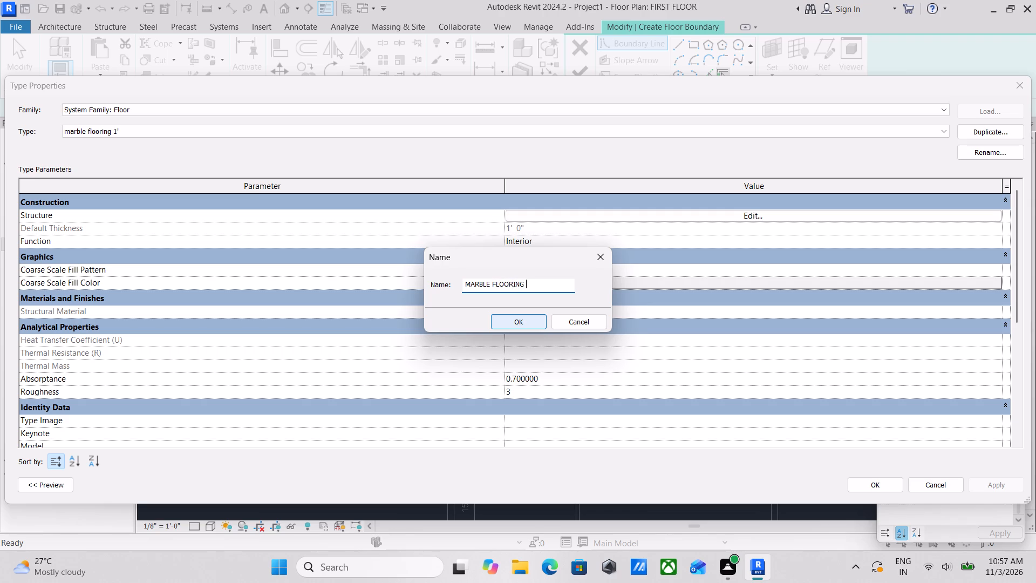
pyautogui.press('6')
pyautogui.hotkey('shift', '"')
pyautogui.click(513, 316)
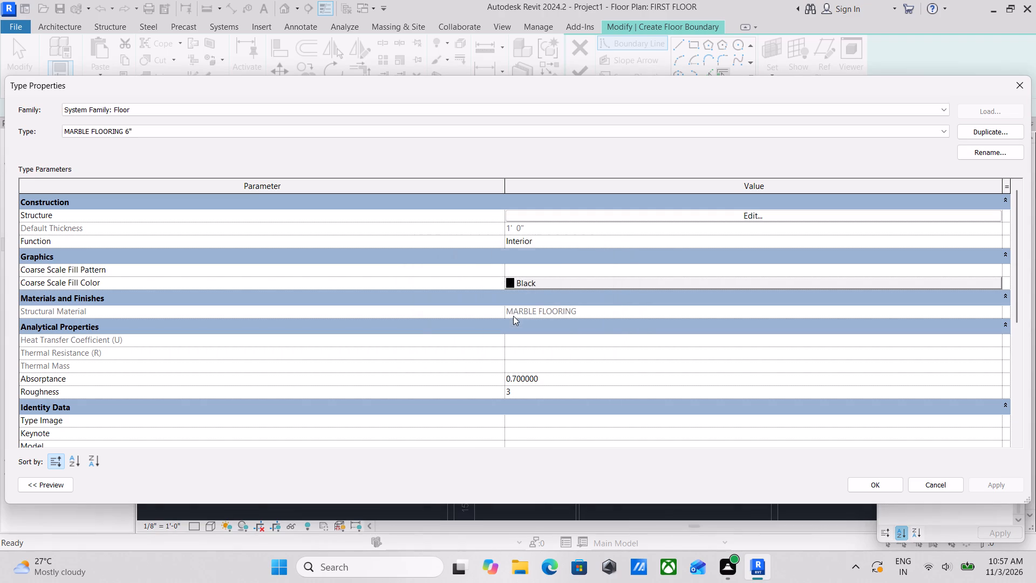
# Set the structure layer thickness of the MARBLE FLOORING 6" floor type to 6" and apply the type.
pyautogui.click(747, 210)
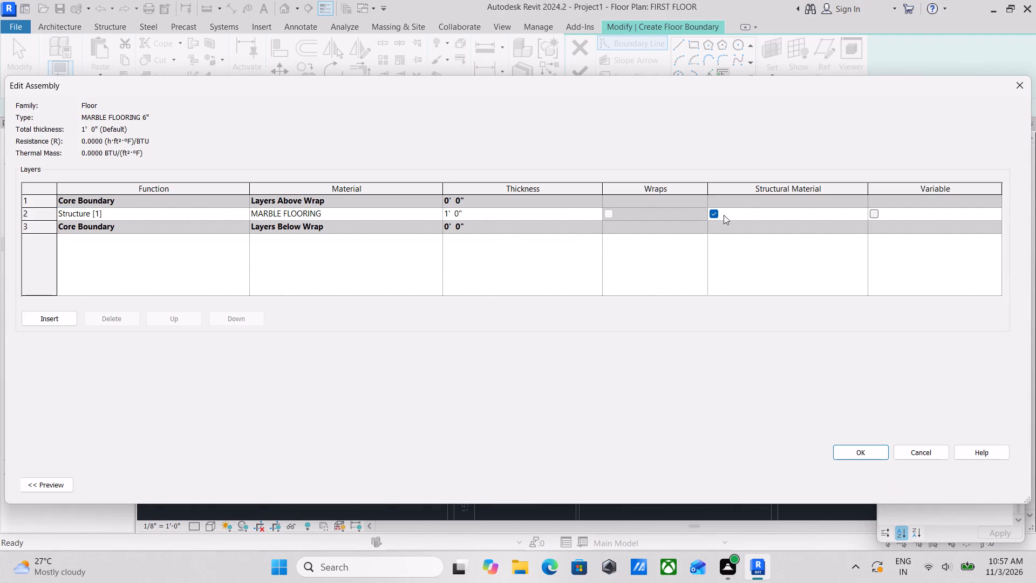
pyautogui.click(542, 214)
pyautogui.press('6')
pyautogui.hotkey('shift', '"')
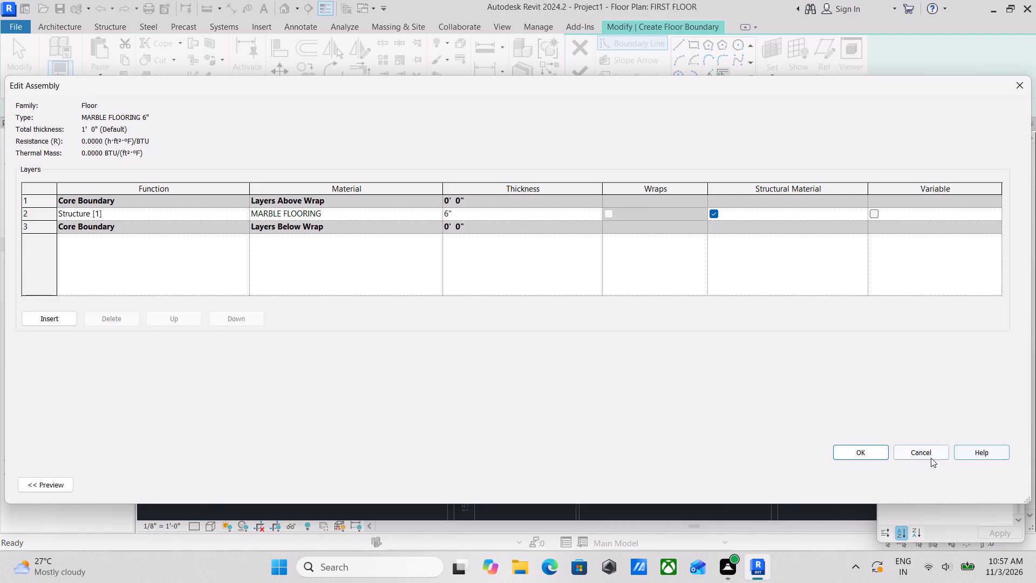
pyautogui.click(873, 454)
pyautogui.click(985, 484)
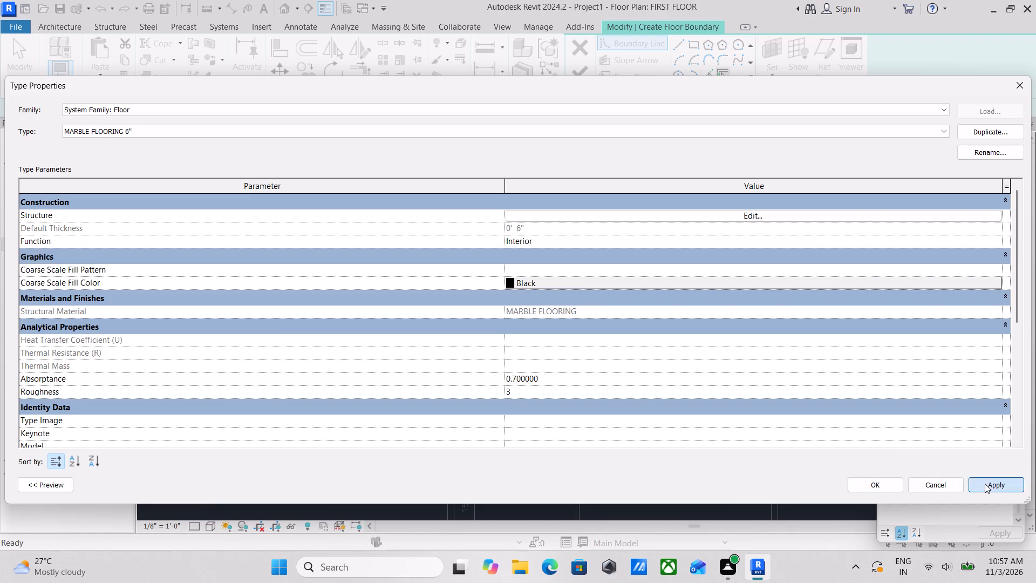
pyautogui.click(888, 482)
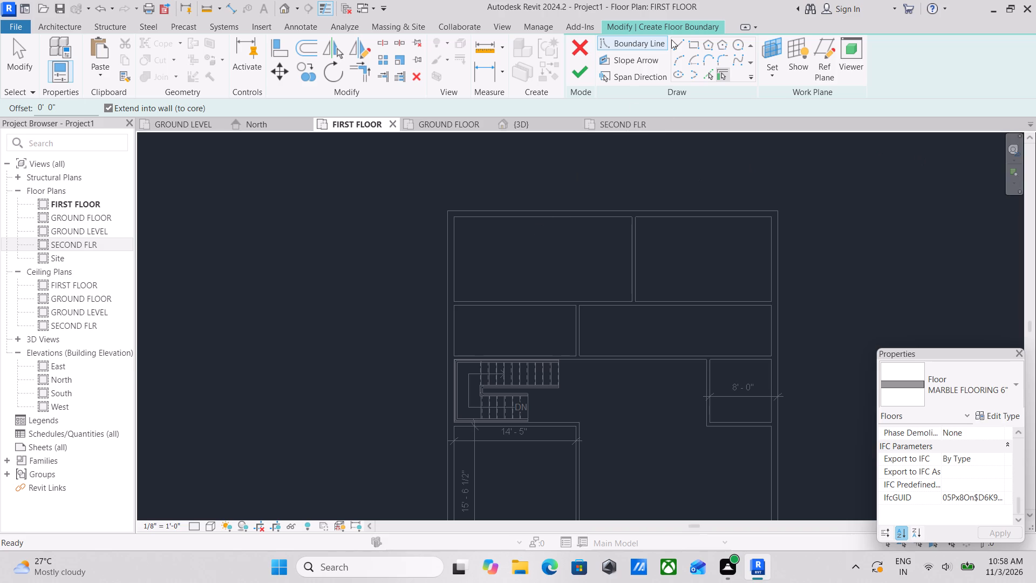
# Sketch a rectangular floor boundary about 21'-0 1/2" by 10'-0" along the inner wall faces of the northwest room.
pyautogui.click(689, 40)
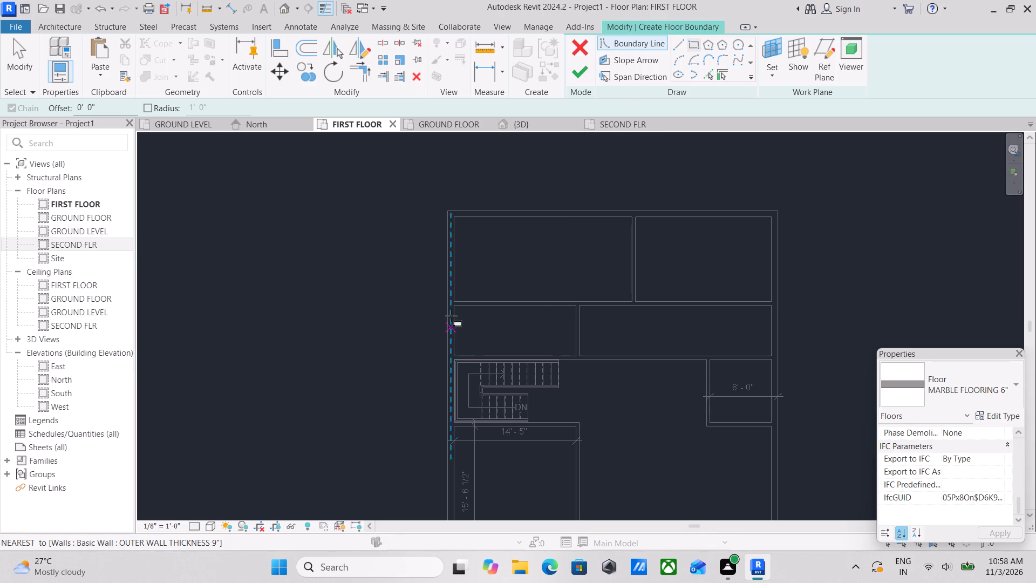
pyautogui.scroll(3, 452, 299)
pyautogui.scroll(2, 453, 225)
pyautogui.moveTo(455, 226); pyautogui.dragTo(414, 355, button='middle')
pyautogui.click(413, 297)
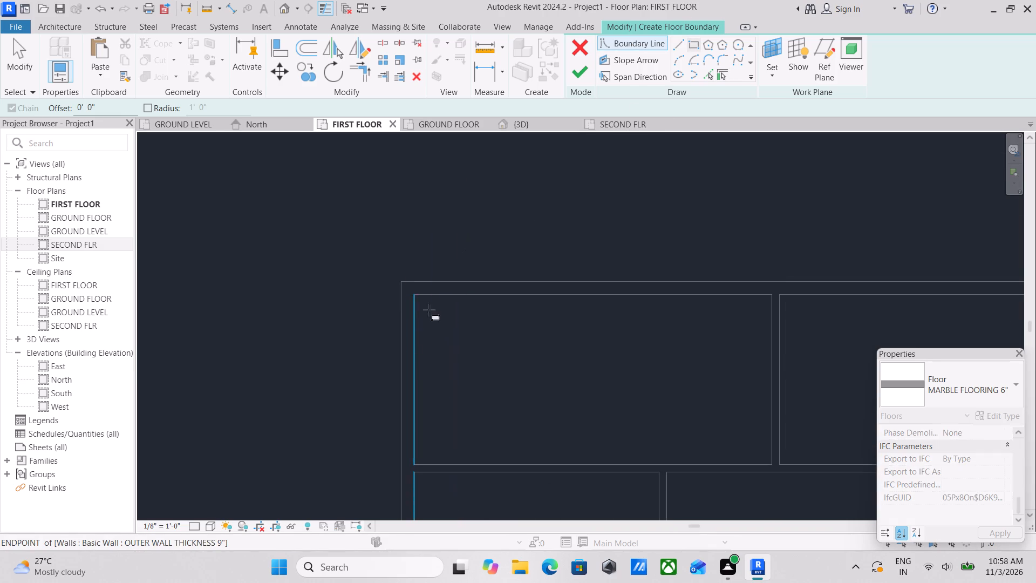
pyautogui.moveTo(537, 381); pyautogui.dragTo(447, 320, button='middle')
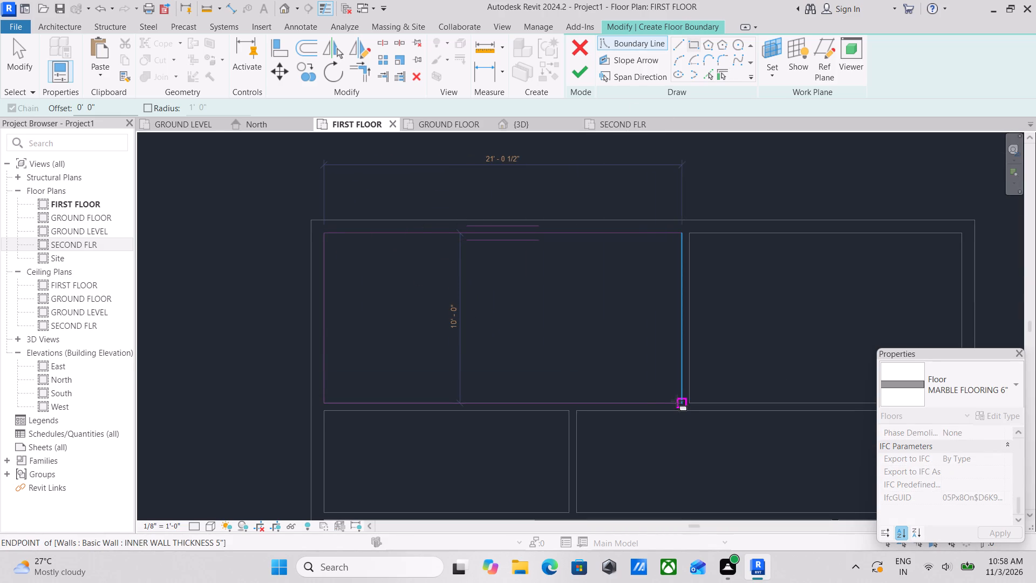
pyautogui.click(677, 401)
# Sketch a rectangular floor boundary about 10'-0" deep along the inner wall faces of the northeast room.
pyautogui.moveTo(719, 300); pyautogui.dragTo(620, 326, button='middle')
pyautogui.scroll(2, 605, 265)
pyautogui.moveTo(588, 260); pyautogui.dragTo(599, 271)
pyautogui.moveTo(675, 345); pyautogui.dragTo(541, 307, button='middle')
pyautogui.moveTo(645, 361); pyautogui.dragTo(492, 328, button='middle')
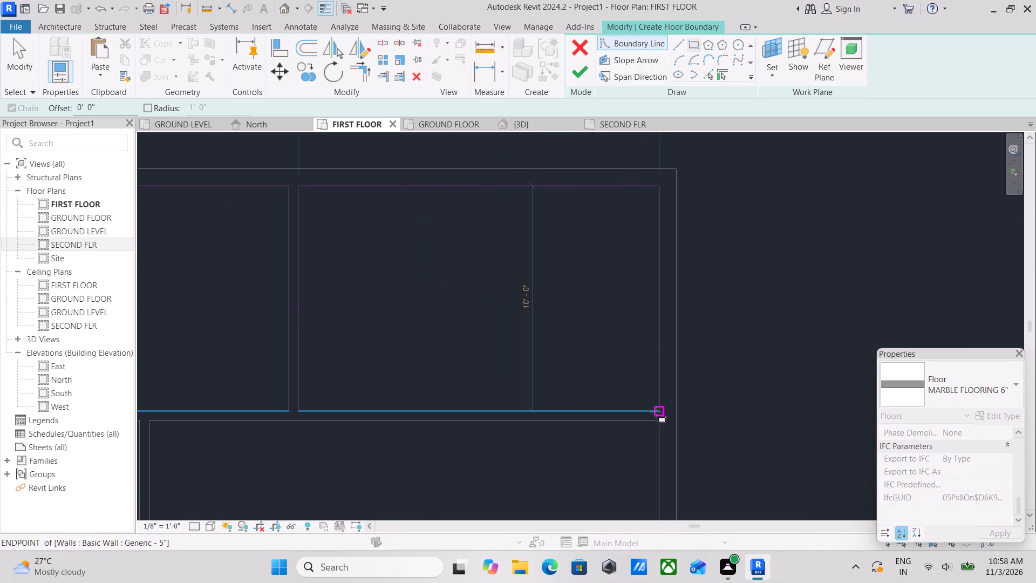
pyautogui.click(655, 410)
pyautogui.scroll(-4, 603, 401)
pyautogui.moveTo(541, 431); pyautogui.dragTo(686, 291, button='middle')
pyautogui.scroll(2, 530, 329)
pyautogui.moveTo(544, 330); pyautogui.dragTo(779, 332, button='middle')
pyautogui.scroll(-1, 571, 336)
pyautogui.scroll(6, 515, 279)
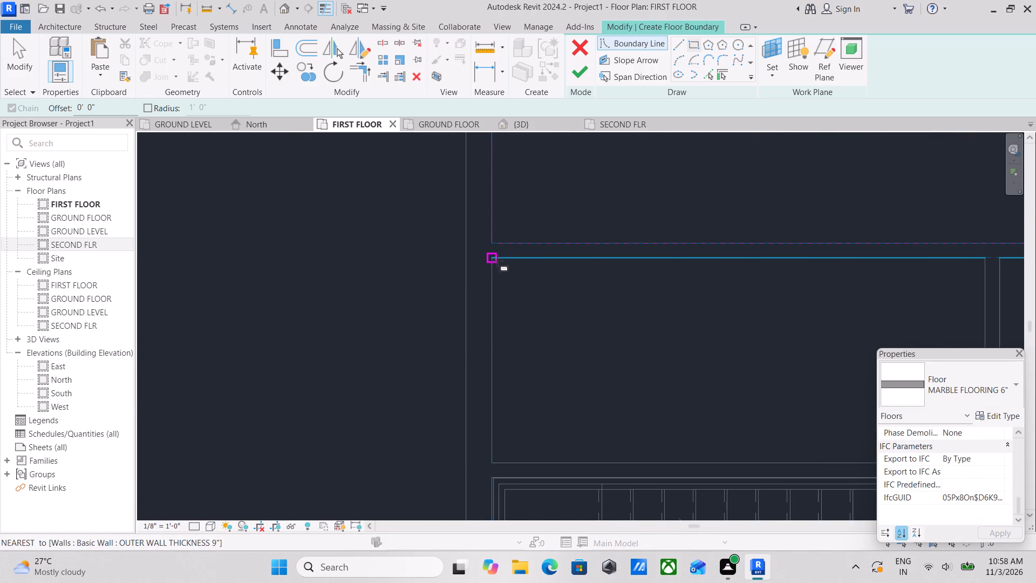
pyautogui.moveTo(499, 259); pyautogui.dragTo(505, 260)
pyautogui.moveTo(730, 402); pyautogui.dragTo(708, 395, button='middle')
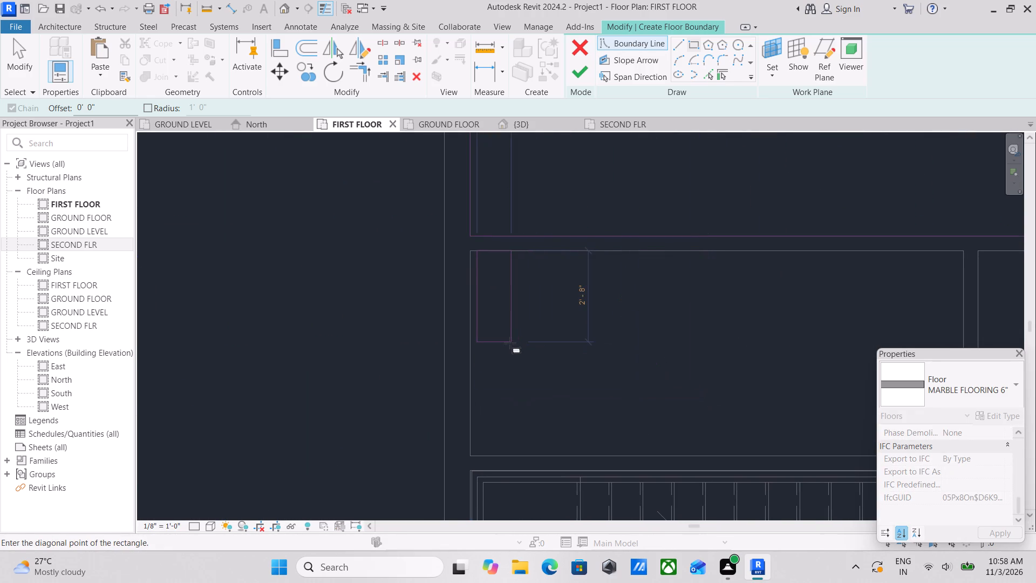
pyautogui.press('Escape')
# Sketch a rectangular floor boundary about 6'-0" deep along the inner wall faces of the west room just north of the stair.
pyautogui.scroll(3, 496, 264)
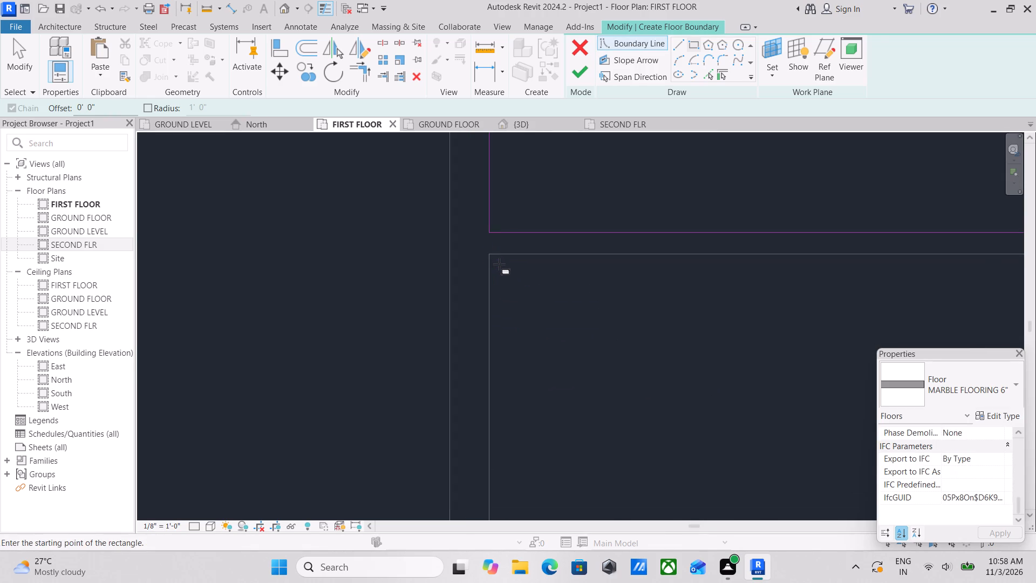
pyautogui.click(491, 258)
pyautogui.scroll(-2, 591, 356)
pyautogui.moveTo(585, 352); pyautogui.dragTo(533, 319, button='middle')
pyautogui.scroll(-3, 674, 382)
pyautogui.moveTo(662, 376); pyautogui.dragTo(612, 355, button='middle')
pyautogui.moveTo(738, 381); pyautogui.dragTo(628, 363, button='middle')
pyautogui.scroll(3, 720, 394)
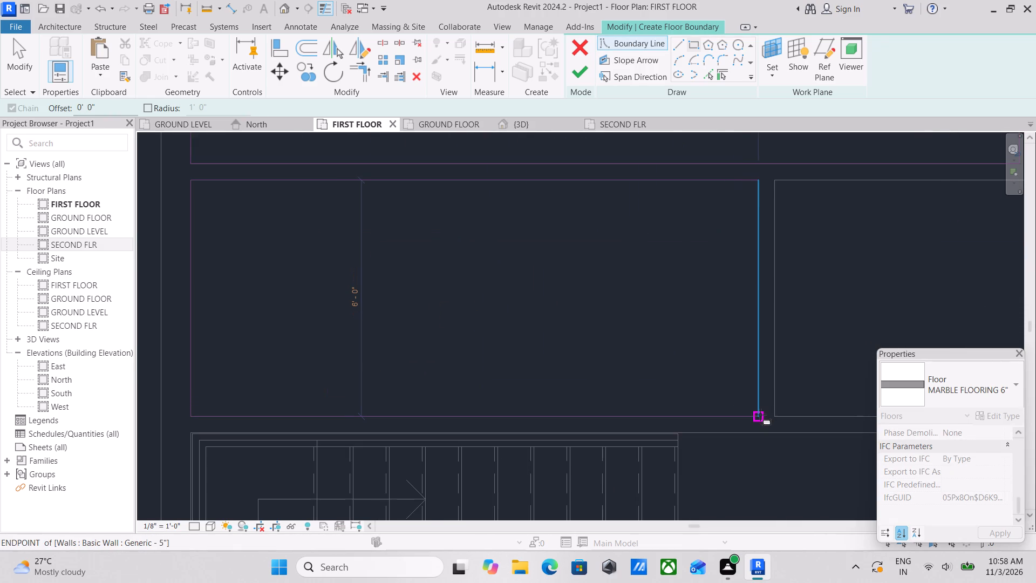
pyautogui.click(760, 413)
# Sketch a rectangular floor boundary about 6'-0" deep along the inner wall faces of the long east room in the second row.
pyautogui.scroll(-1, 801, 288)
pyautogui.moveTo(798, 297); pyautogui.dragTo(555, 391, button='middle')
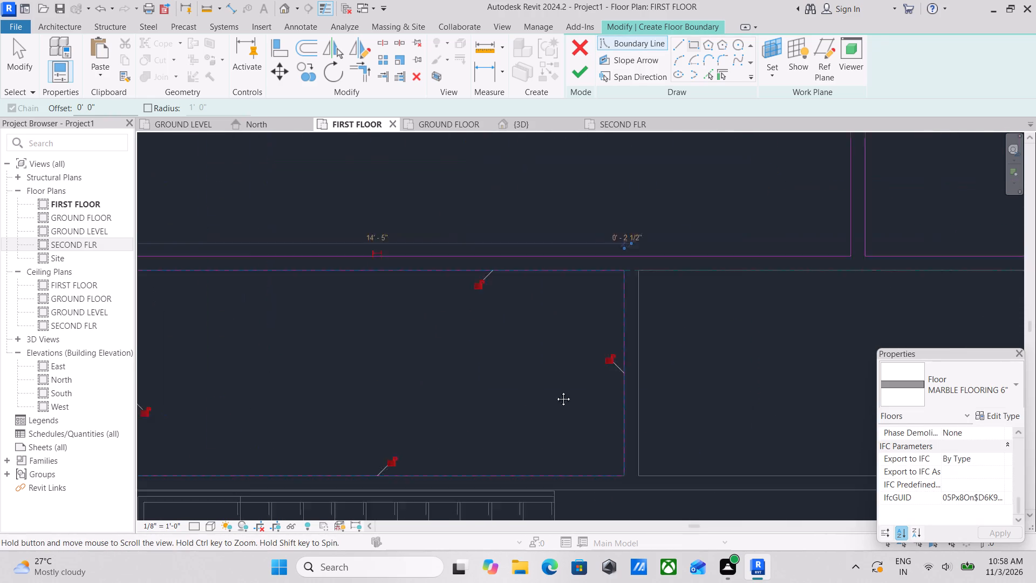
pyautogui.moveTo(555, 391); pyautogui.dragTo(513, 397, button='middle')
pyautogui.scroll(2, 519, 334)
pyautogui.scroll(-2, 543, 354)
pyautogui.moveTo(543, 355); pyautogui.dragTo(552, 384, button='middle')
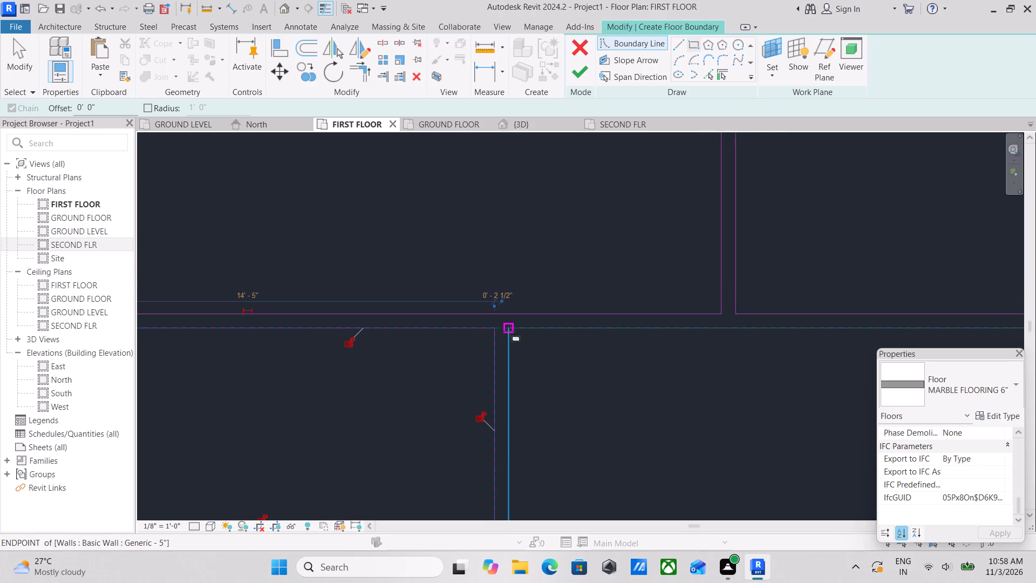
pyautogui.click(510, 330)
pyautogui.scroll(-2, 686, 451)
pyautogui.moveTo(683, 449); pyautogui.dragTo(662, 404, button='middle')
pyautogui.scroll(-4, 727, 453)
pyautogui.moveTo(726, 445); pyautogui.dragTo(551, 415, button='middle')
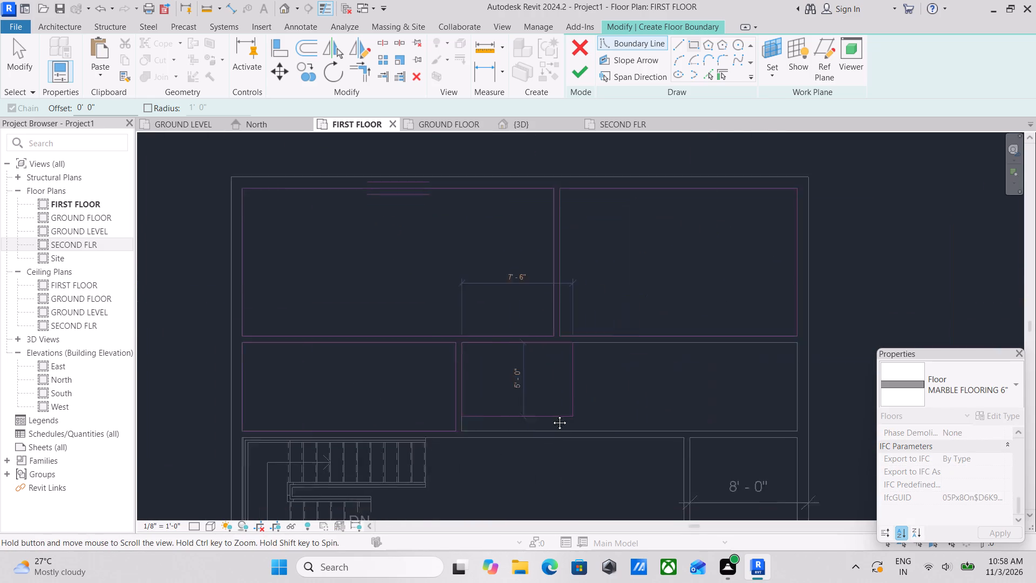
pyautogui.moveTo(551, 415); pyautogui.dragTo(542, 415, button='middle')
pyautogui.click(765, 429)
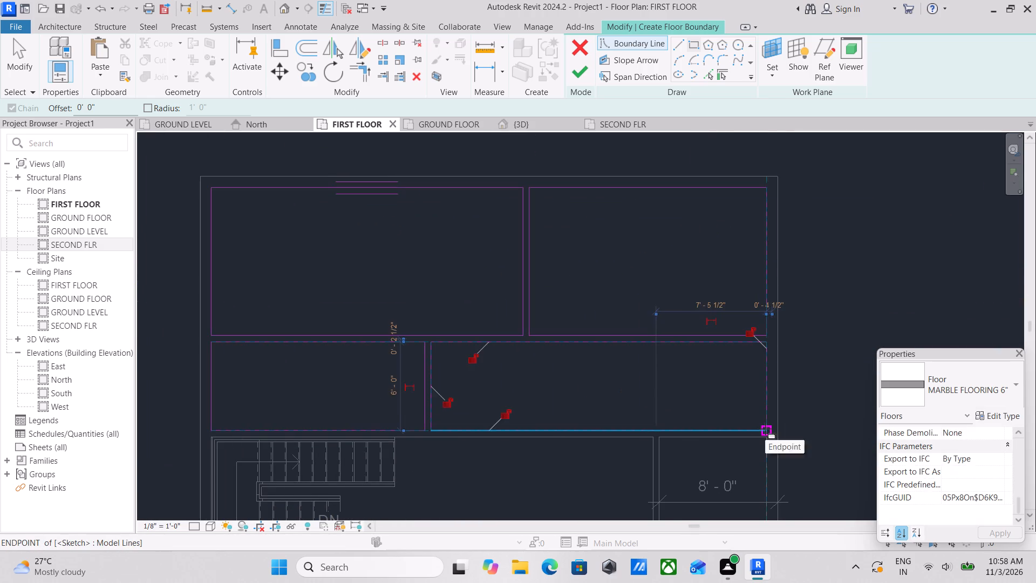
# Sketch a rectangular floor boundary about 7'-3" by 7'-5 1/2" along the inner wall faces of the small 8'-0" room on the east side.
pyautogui.scroll(-4, 691, 379)
pyautogui.moveTo(636, 438); pyautogui.dragTo(708, 372, button='middle')
pyautogui.scroll(-2, 735, 452)
pyautogui.moveTo(736, 448); pyautogui.dragTo(789, 383, button='middle')
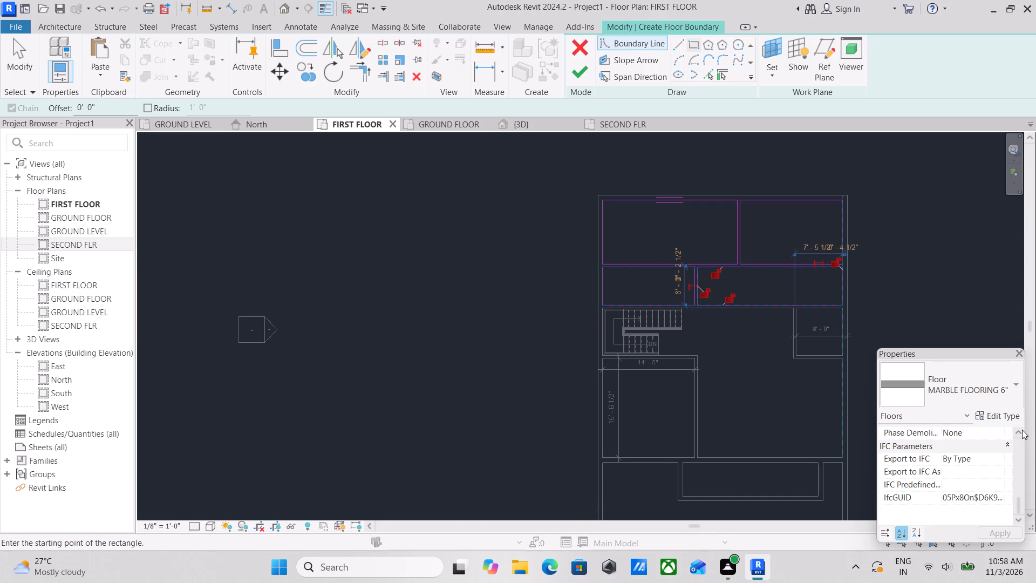
pyautogui.scroll(3, 818, 363)
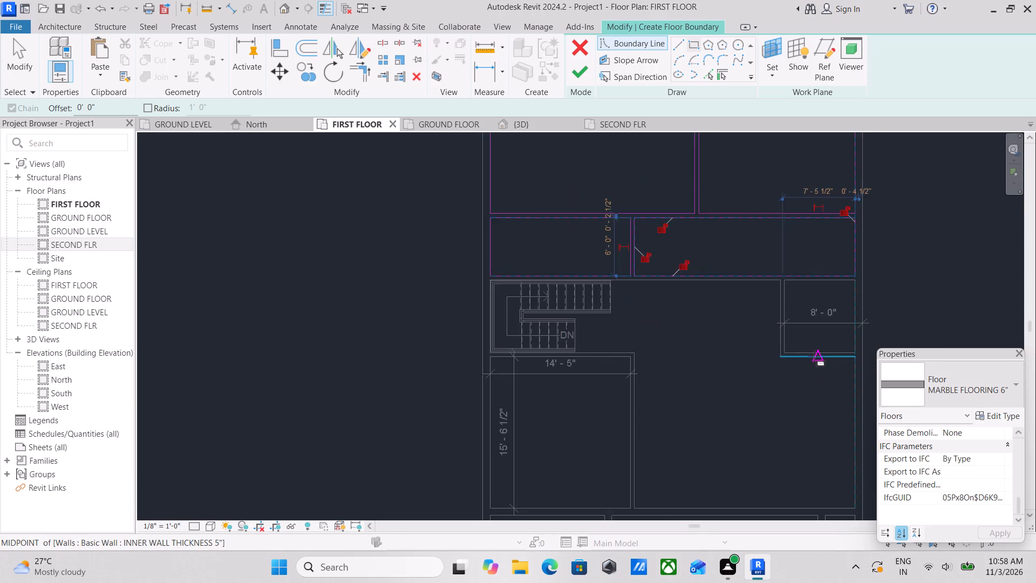
pyautogui.scroll(8, 814, 356)
pyautogui.moveTo(806, 369); pyautogui.dragTo(763, 469, button='middle')
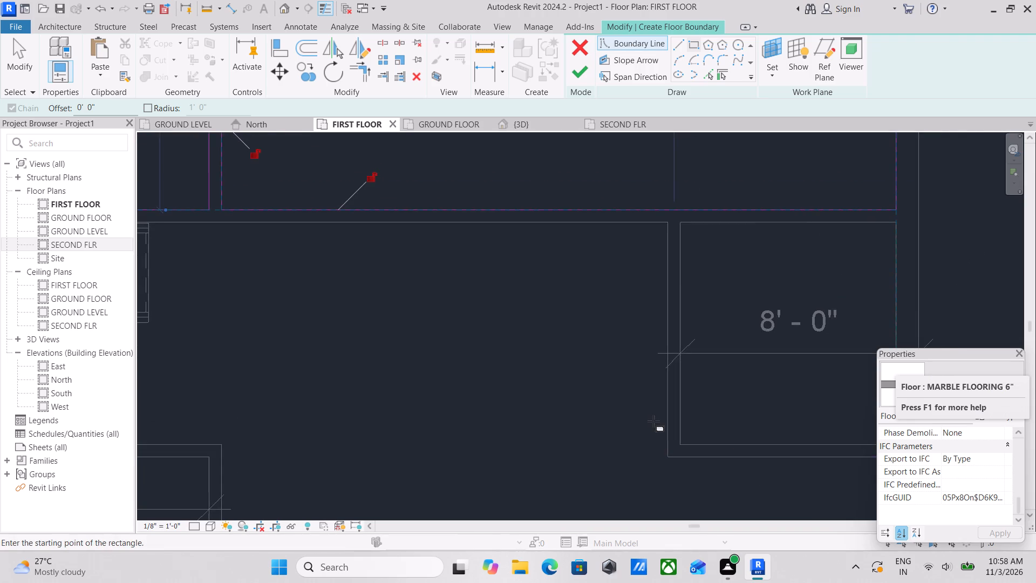
pyautogui.scroll(3, 653, 421)
pyautogui.click(697, 455)
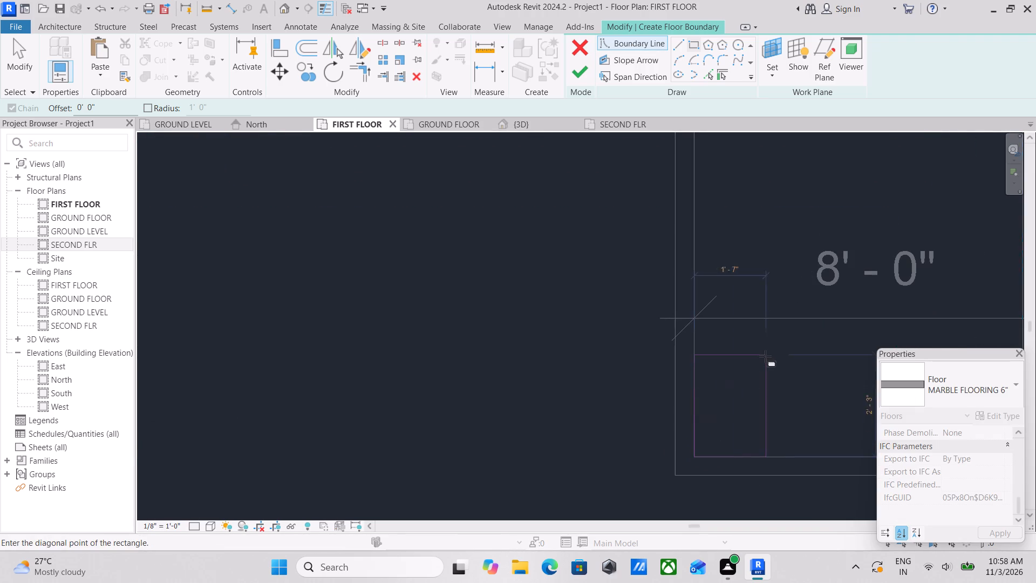
pyautogui.scroll(-2, 765, 356)
pyautogui.moveTo(765, 356); pyautogui.dragTo(626, 487, button='middle')
pyautogui.scroll(-2, 726, 340)
pyautogui.moveTo(726, 340); pyautogui.dragTo(711, 373, button='middle')
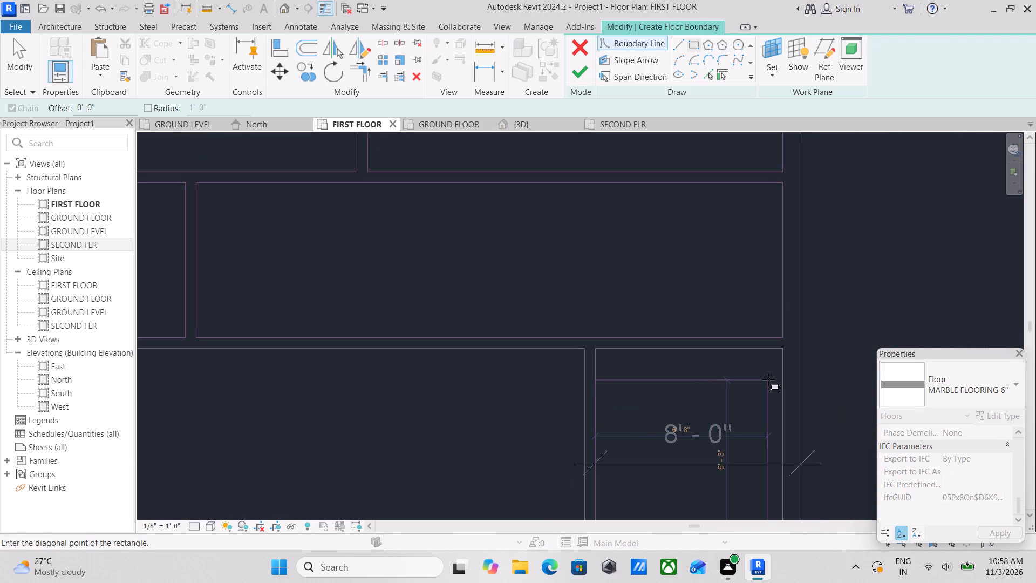
pyautogui.click(781, 352)
pyautogui.scroll(-4, 540, 358)
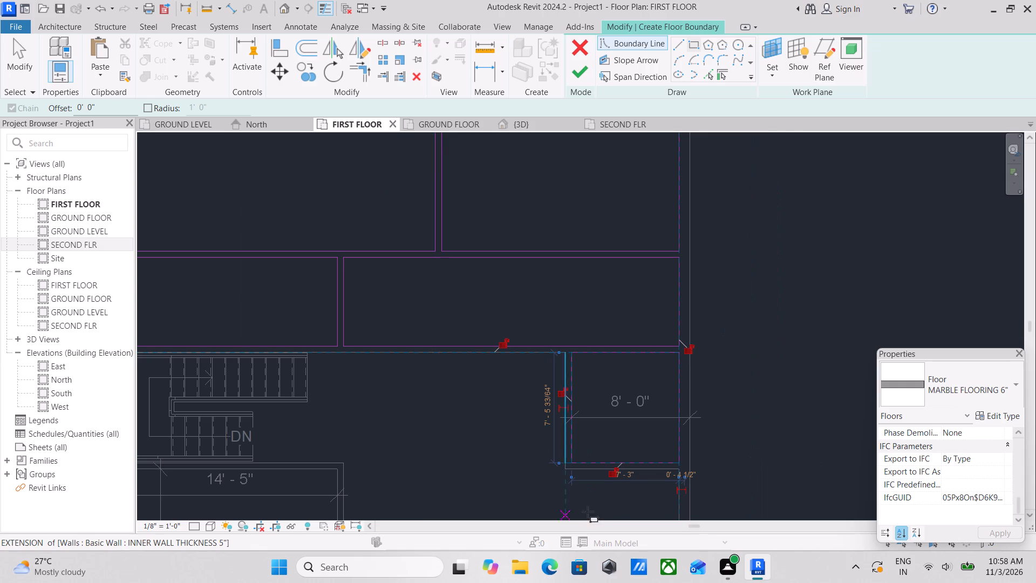
# Sketch a rectangular floor boundary about 14'-5" by 15'-6 1/2" along the inner wall faces of the west room just south of the stair.
pyautogui.scroll(-7, 495, 390)
pyautogui.moveTo(478, 396); pyautogui.dragTo(694, 279, button='middle')
pyautogui.scroll(3, 565, 367)
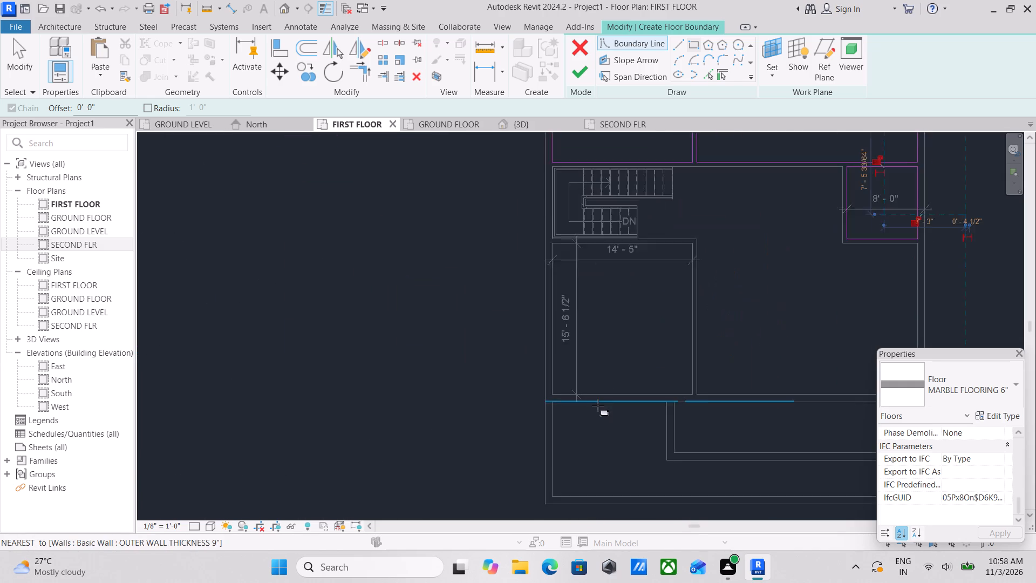
pyautogui.scroll(9, 598, 405)
pyautogui.scroll(4, 513, 390)
pyautogui.click(516, 362)
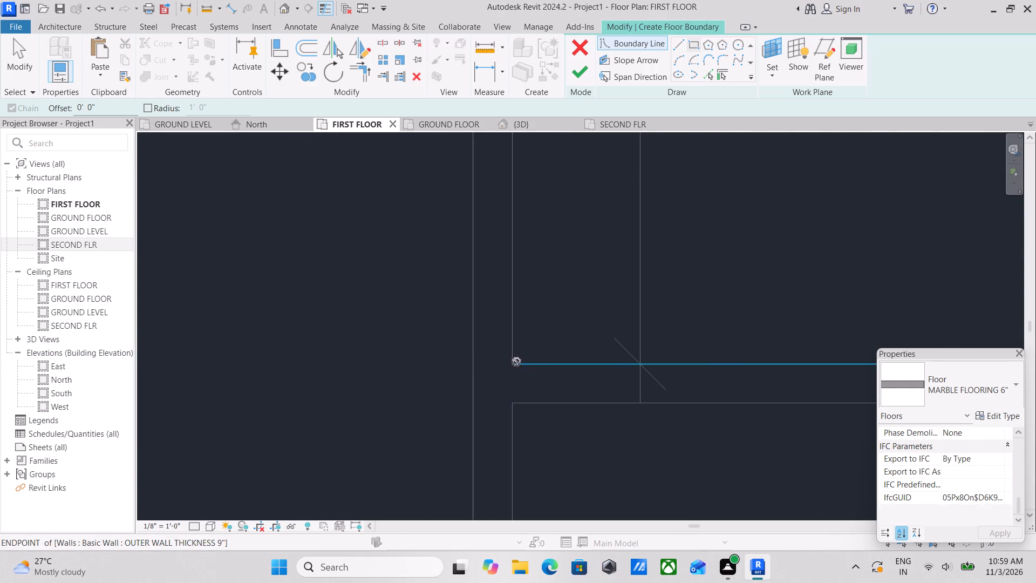
pyautogui.scroll(-2, 666, 283)
pyautogui.moveTo(660, 287); pyautogui.dragTo(565, 500, button='middle')
pyautogui.scroll(-5, 642, 329)
pyautogui.moveTo(628, 344); pyautogui.dragTo(554, 444, button='middle')
pyautogui.moveTo(648, 364); pyautogui.dragTo(606, 410, button='middle')
pyautogui.scroll(3, 704, 303)
pyautogui.click(718, 279)
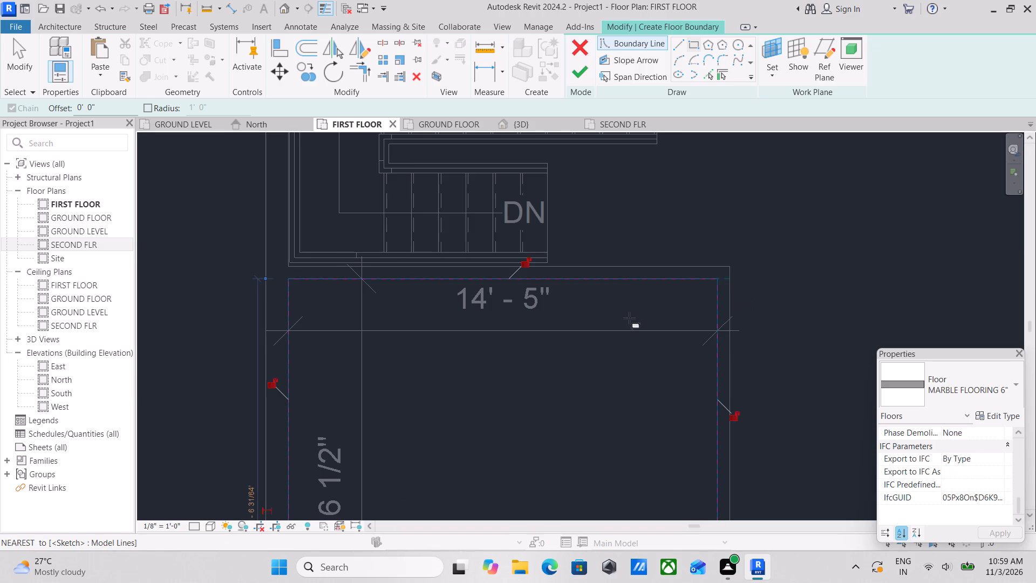
# Sketch a rectangular floor boundary about 21'-2" by 5'-3" along the inner wall faces of the narrow recessed room at the south.
pyautogui.scroll(-10, 629, 316)
pyautogui.moveTo(624, 343); pyautogui.dragTo(634, 248, button='middle')
pyautogui.scroll(3, 605, 369)
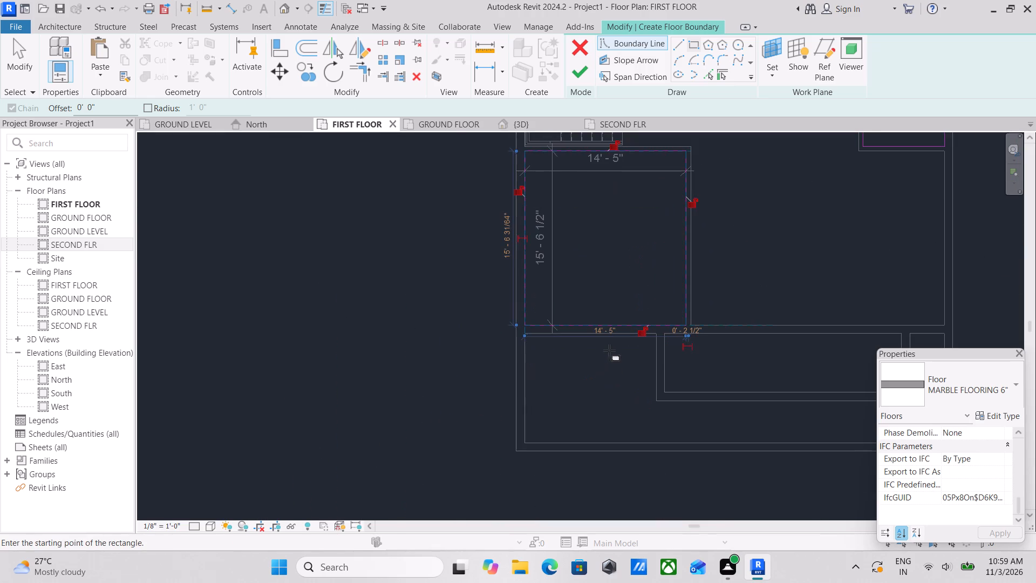
pyautogui.moveTo(603, 340); pyautogui.dragTo(569, 307, button='middle')
pyautogui.scroll(1, 569, 306)
pyautogui.moveTo(596, 362); pyautogui.dragTo(489, 392, button='middle')
pyautogui.scroll(-3, 499, 387)
pyautogui.moveTo(499, 387); pyautogui.dragTo(500, 387, button='middle')
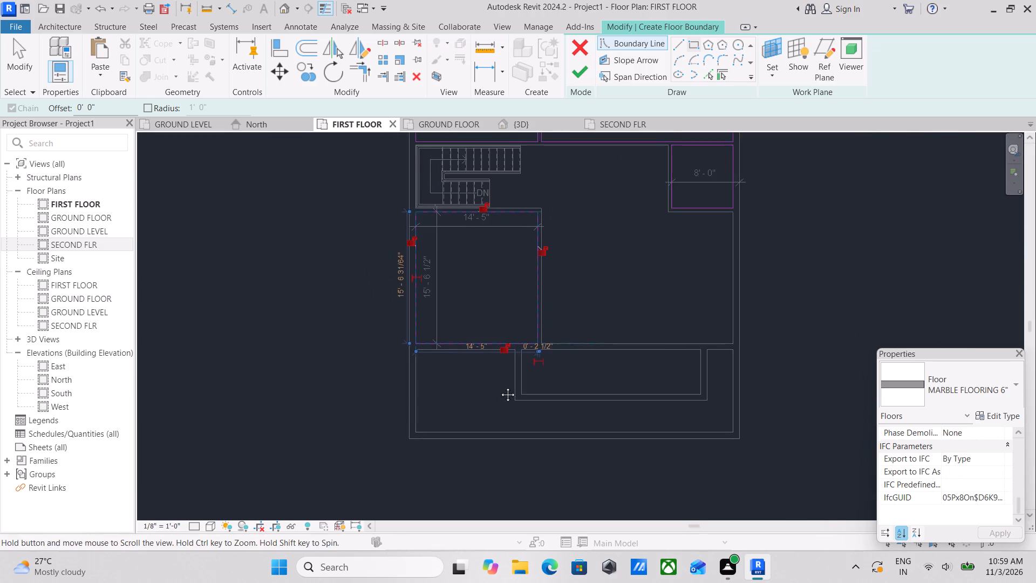
pyautogui.moveTo(500, 387); pyautogui.dragTo(518, 367, button='middle')
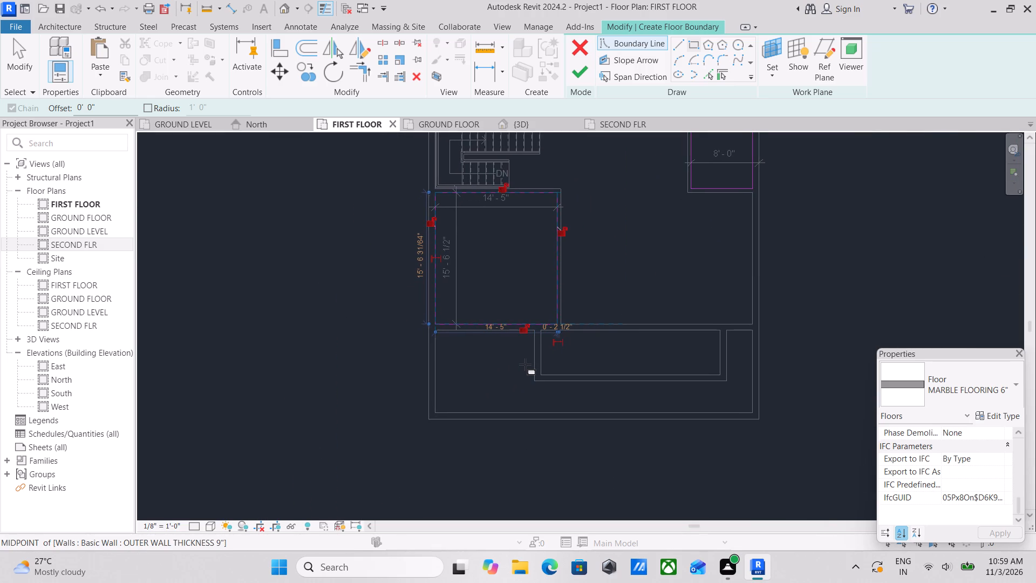
pyautogui.scroll(2, 462, 352)
pyautogui.scroll(-2, 463, 352)
pyautogui.moveTo(463, 352); pyautogui.dragTo(456, 372, button='middle')
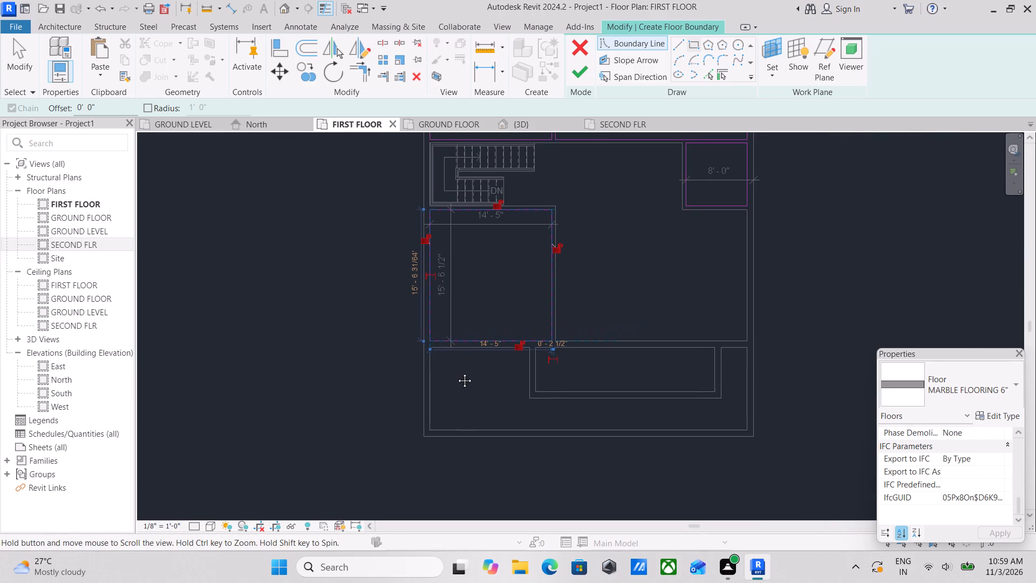
pyautogui.moveTo(456, 372); pyautogui.dragTo(456, 375, button='middle')
pyautogui.scroll(5, 562, 387)
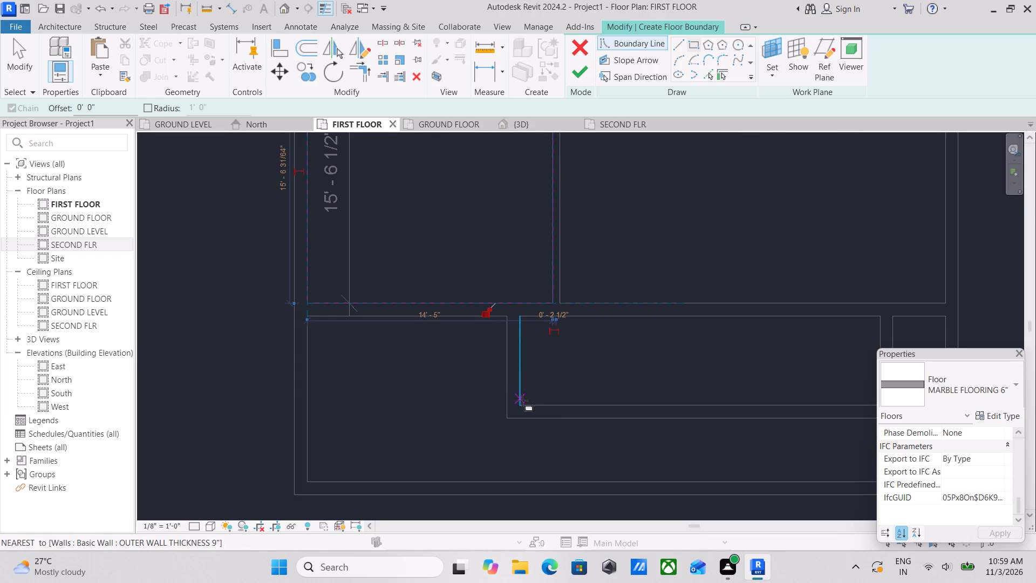
pyautogui.click(523, 404)
pyautogui.moveTo(717, 331); pyautogui.dragTo(618, 376, button='middle')
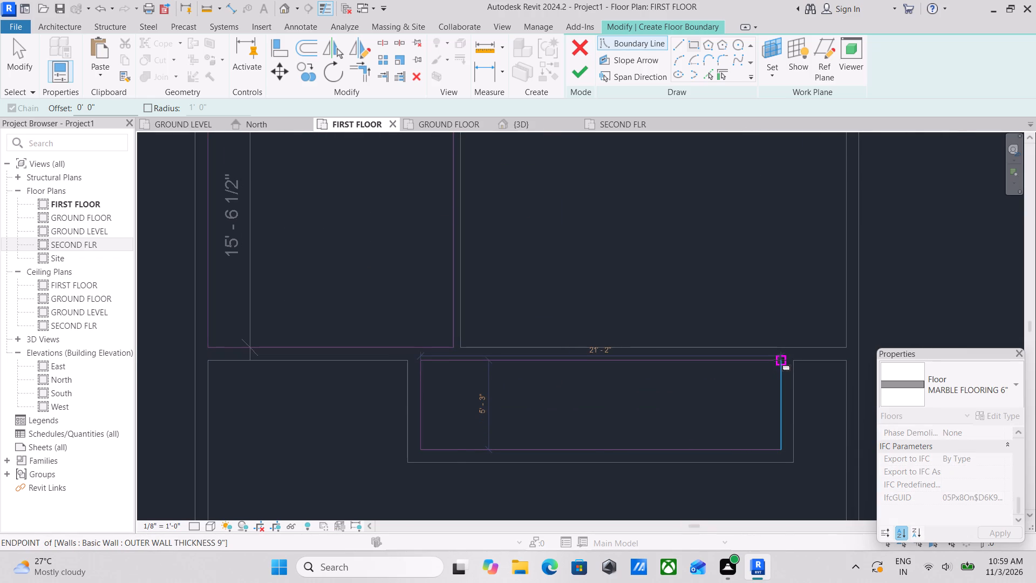
pyautogui.click(780, 360)
# Draw chained boundary lines along the southern U-shaped space's stepped north side, going 6'-0" down and 22'-8" across around the recessed room to the east wall.
pyautogui.scroll(-3, 536, 375)
pyautogui.moveTo(537, 375); pyautogui.dragTo(655, 323, button='middle')
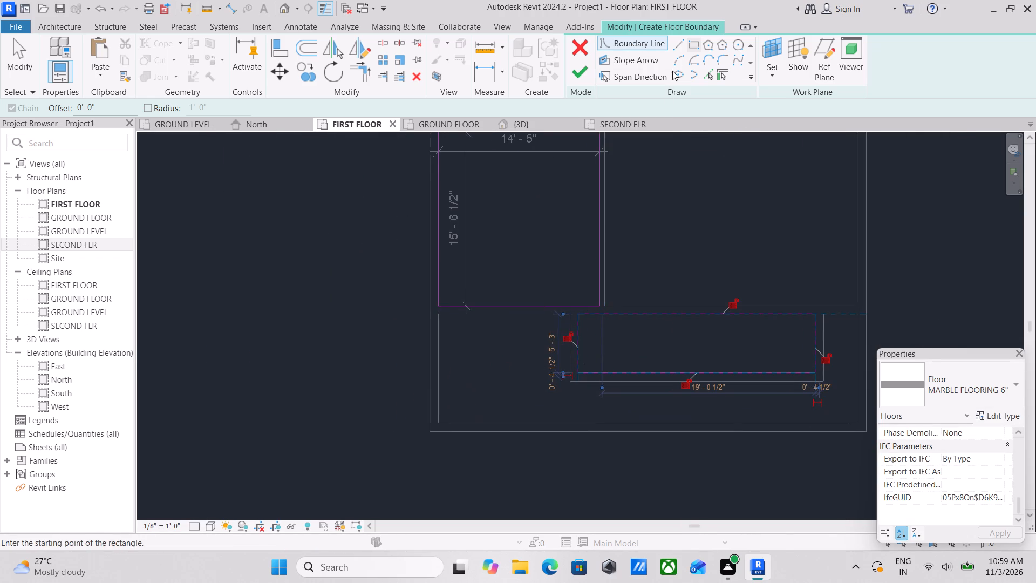
pyautogui.click(683, 46)
pyautogui.scroll(3, 444, 336)
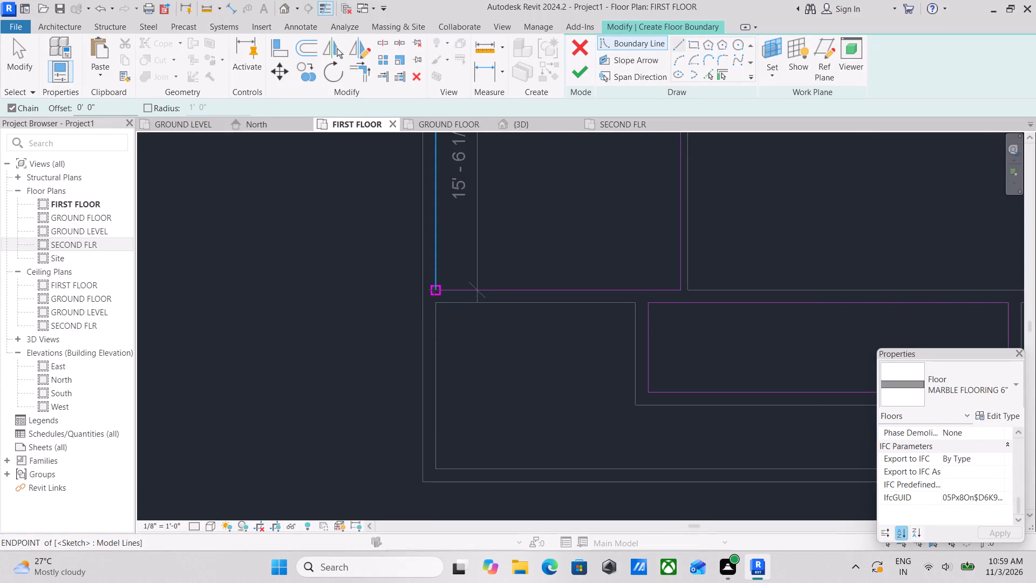
pyautogui.click(439, 307)
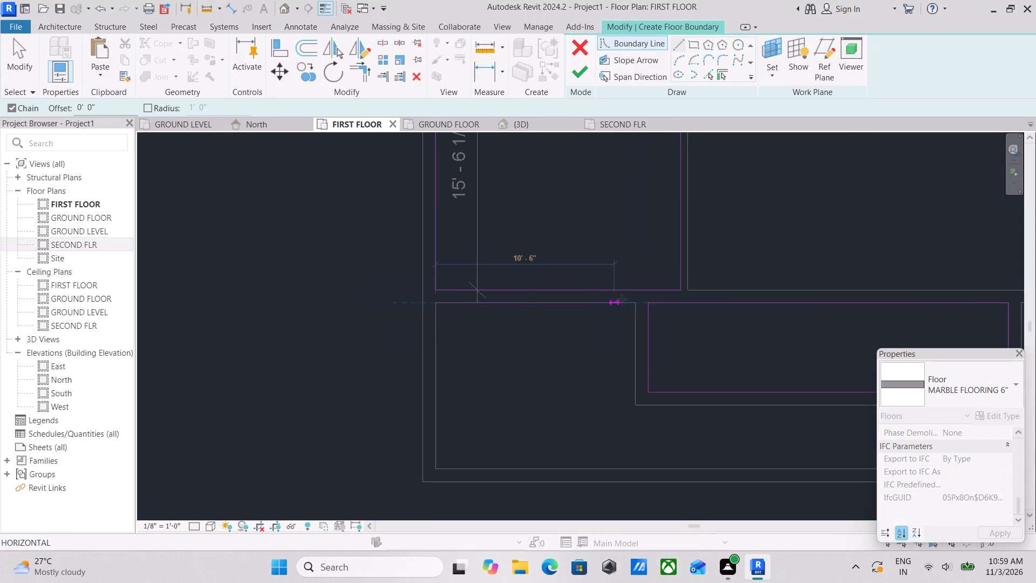
pyautogui.click(634, 306)
pyautogui.moveTo(634, 419); pyautogui.dragTo(609, 374, button='middle')
pyautogui.scroll(1, 609, 368)
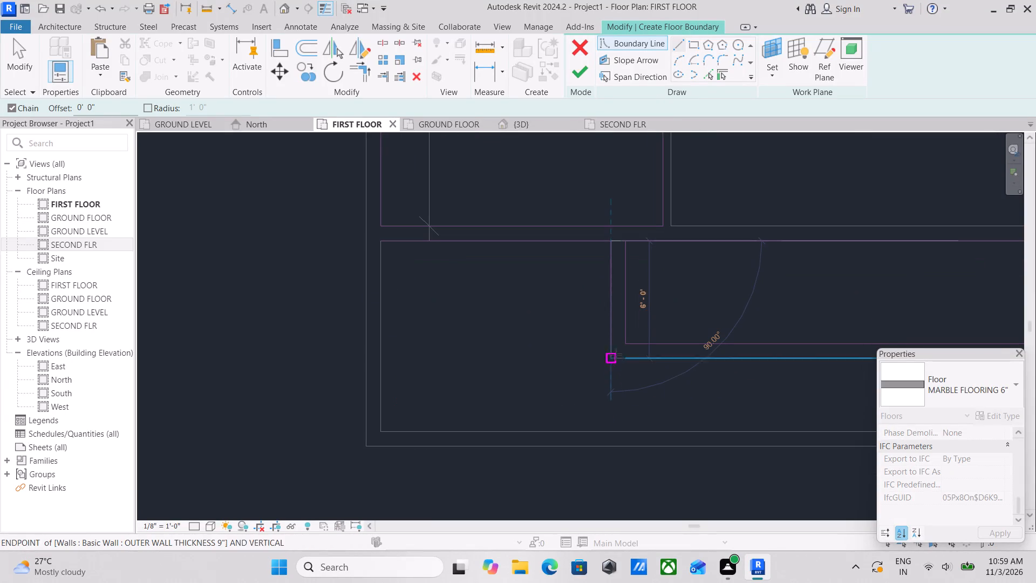
pyautogui.click(615, 360)
pyautogui.scroll(-1, 698, 358)
pyautogui.moveTo(697, 358); pyautogui.dragTo(453, 367, button='middle')
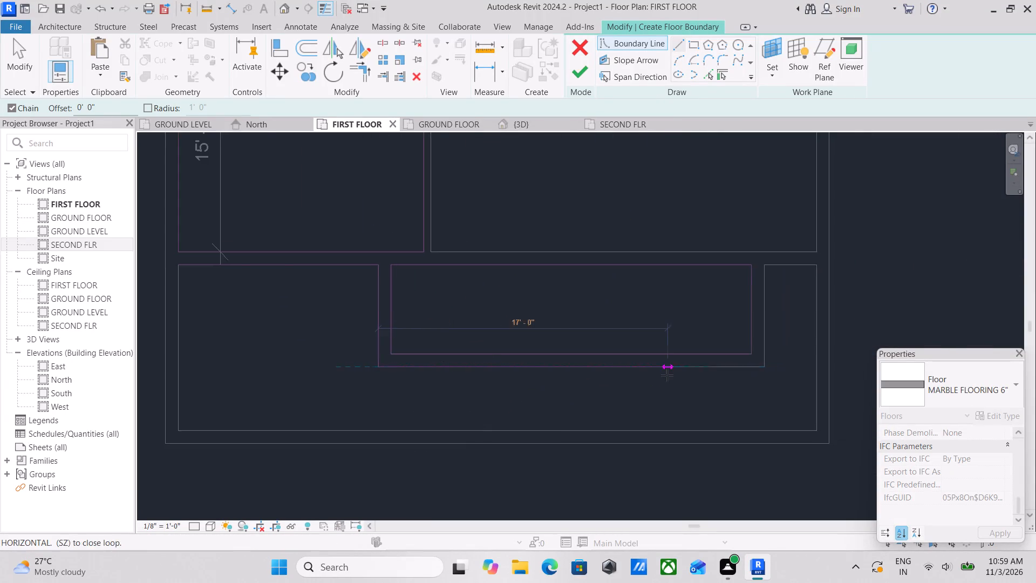
pyautogui.scroll(-1, 667, 375)
pyautogui.moveTo(661, 375); pyautogui.dragTo(596, 379, button='middle')
pyautogui.scroll(2, 677, 381)
pyautogui.click(690, 367)
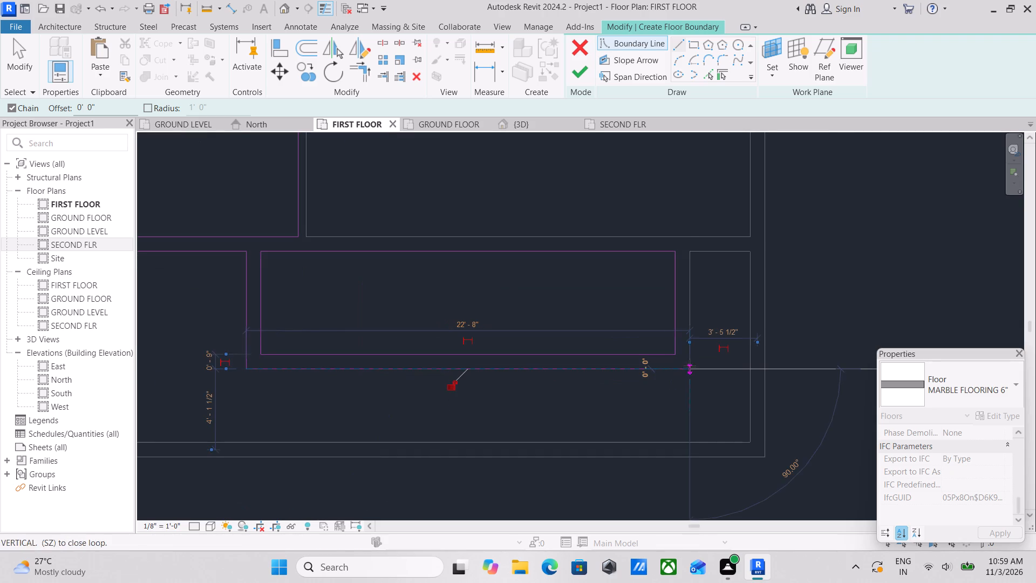
pyautogui.click(689, 255)
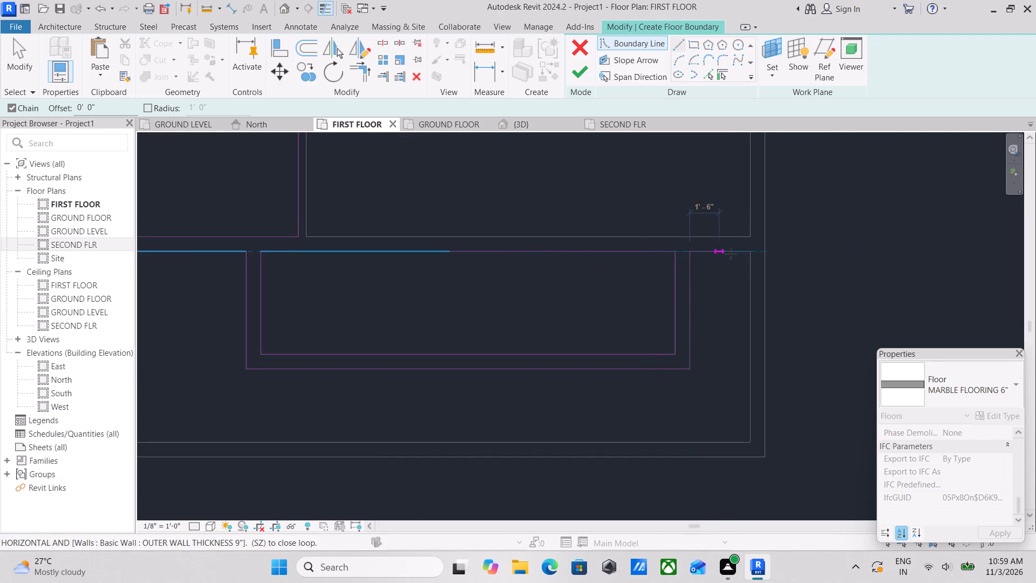
pyautogui.click(750, 253)
# Close the U-shaped boundary with a 9'-9" east edge, a 37'-6" south edge and a west edge along the inner wall faces.
pyautogui.scroll(-1, 744, 327)
pyautogui.moveTo(744, 327); pyautogui.dragTo(739, 250, button='middle')
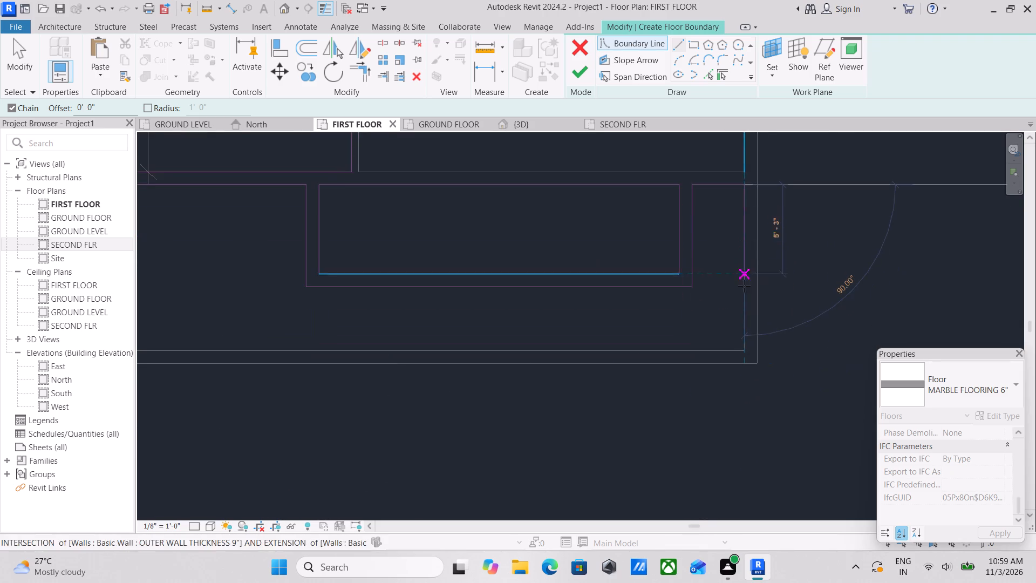
pyautogui.click(746, 352)
pyautogui.scroll(-1, 512, 323)
pyautogui.moveTo(513, 323); pyautogui.dragTo(800, 310, button='middle')
pyautogui.moveTo(486, 345); pyautogui.dragTo(609, 360, button='middle')
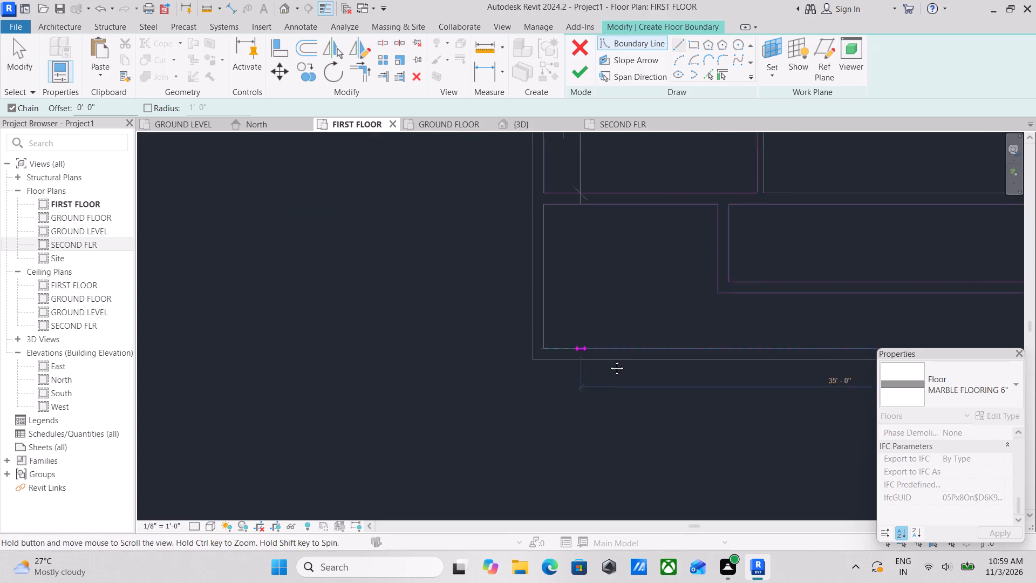
pyautogui.moveTo(609, 360); pyautogui.dragTo(615, 360, button='middle')
pyautogui.click(575, 351)
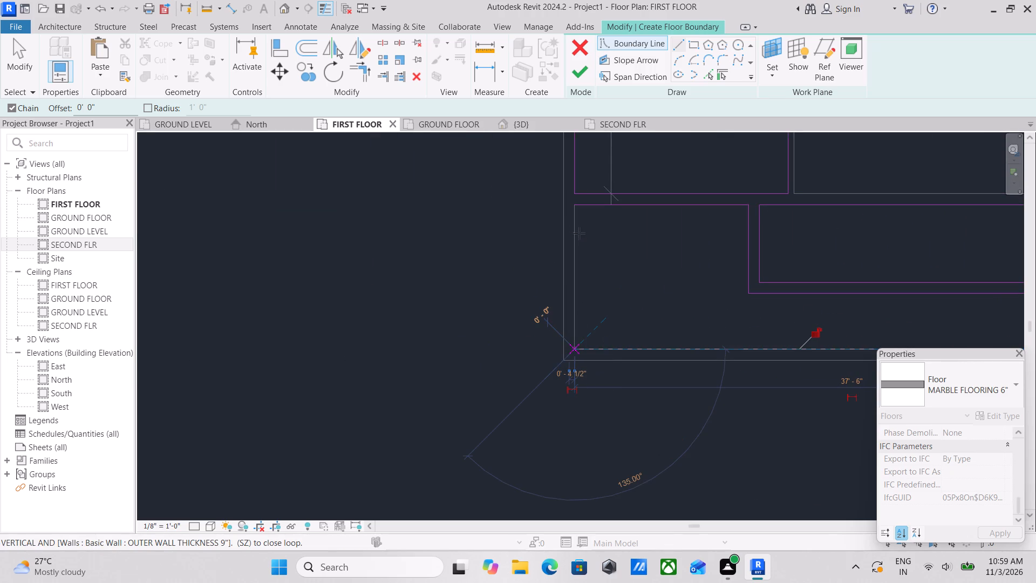
pyautogui.click(575, 209)
# Draw the large hall's south boundary line, 22'-8" long, from its southeast inner corner to its southwest corner.
pyautogui.scroll(-4, 634, 336)
pyautogui.moveTo(634, 335); pyautogui.dragTo(631, 335, button='middle')
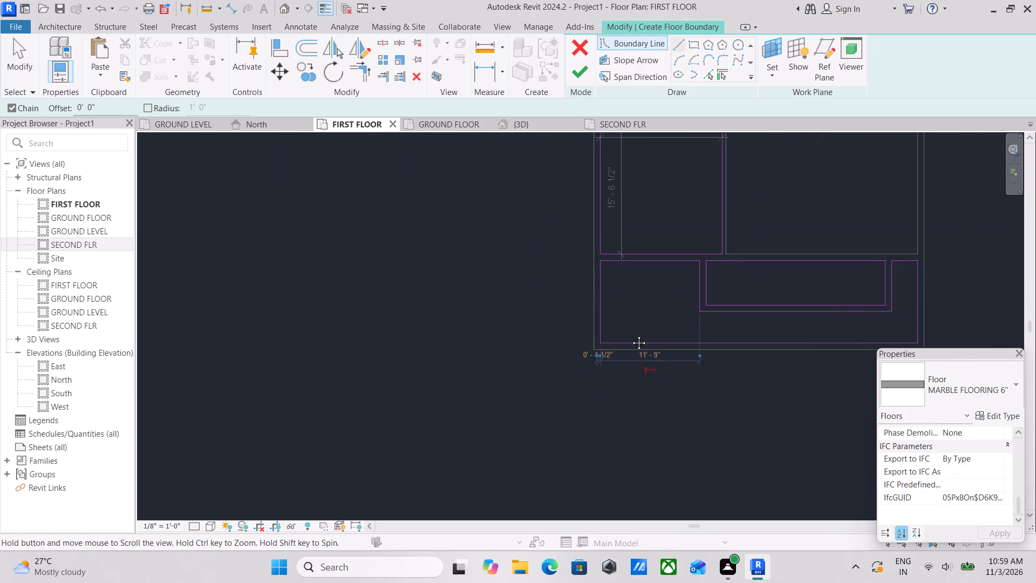
pyautogui.moveTo(631, 335); pyautogui.dragTo(560, 379, button='middle')
pyautogui.scroll(1, 560, 379)
pyautogui.scroll(-3, 601, 300)
pyautogui.moveTo(601, 299); pyautogui.dragTo(568, 373, button='middle')
pyautogui.scroll(2, 736, 340)
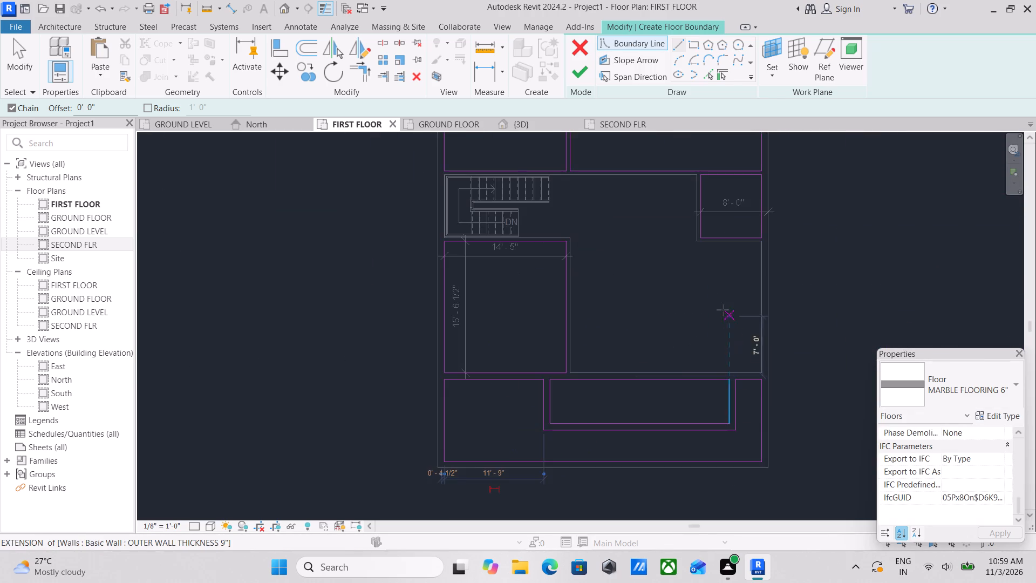
pyautogui.moveTo(717, 301); pyautogui.dragTo(695, 348, button='middle')
pyautogui.scroll(1, 701, 347)
pyautogui.scroll(-3, 616, 326)
pyautogui.moveTo(618, 327); pyautogui.dragTo(637, 335, button='middle')
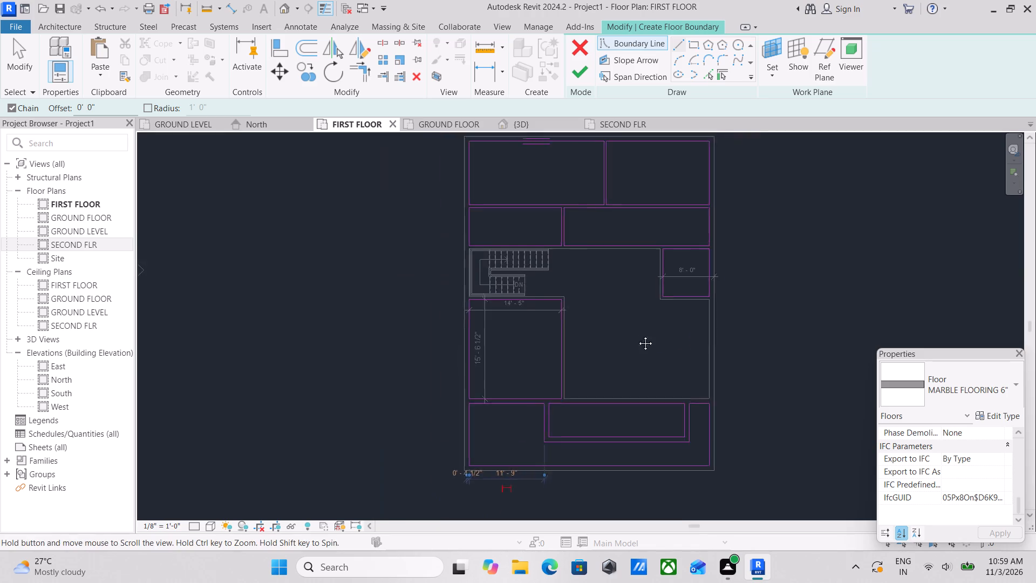
pyautogui.moveTo(637, 335); pyautogui.dragTo(689, 343, button='middle')
pyautogui.scroll(4, 617, 273)
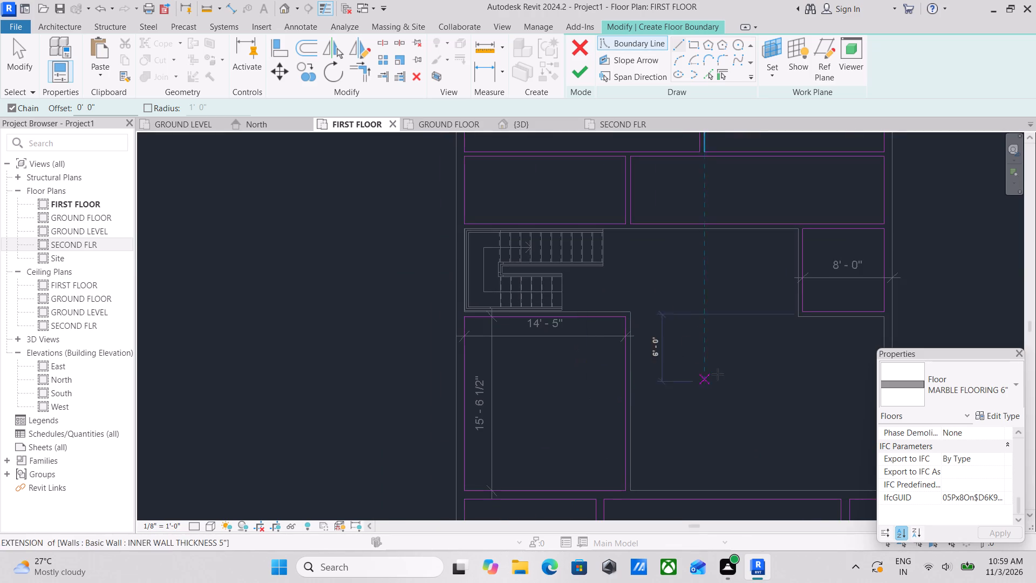
pyautogui.scroll(-2, 731, 367)
pyautogui.moveTo(730, 364); pyautogui.dragTo(590, 273, button='middle')
pyautogui.scroll(6, 692, 347)
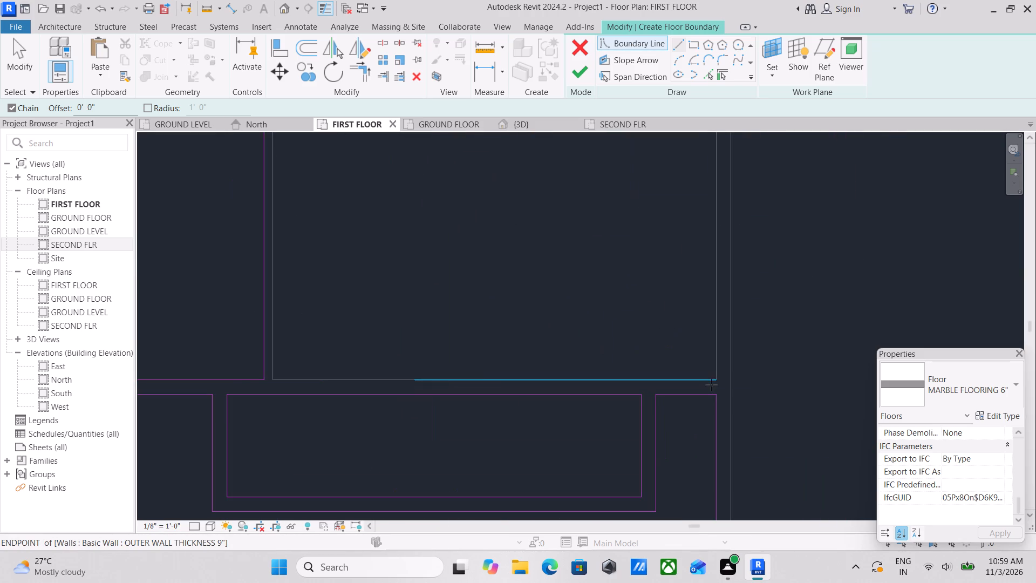
pyautogui.click(713, 379)
pyautogui.moveTo(313, 357); pyautogui.dragTo(355, 365, button='middle')
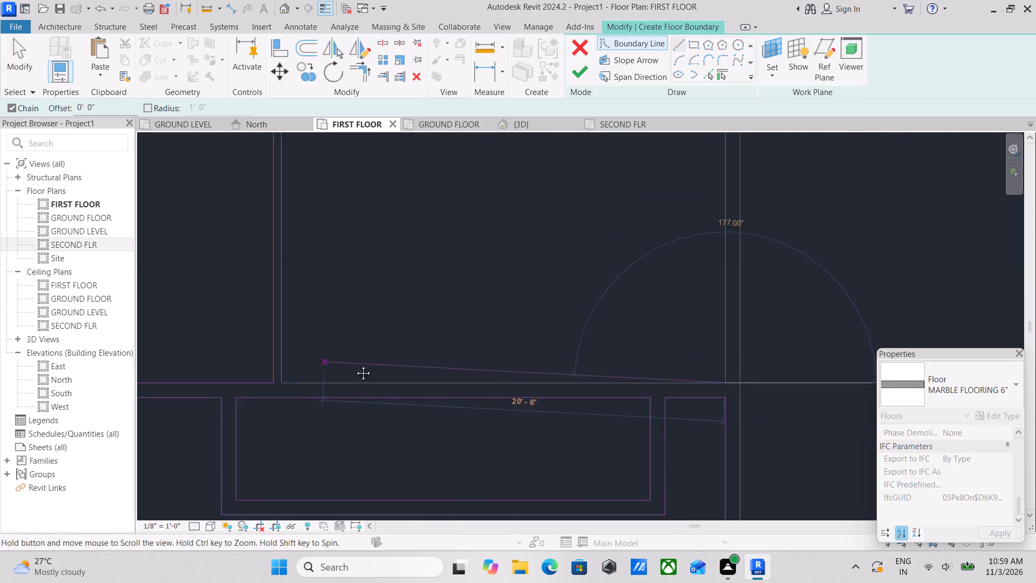
pyautogui.moveTo(355, 365); pyautogui.dragTo(510, 361, button='middle')
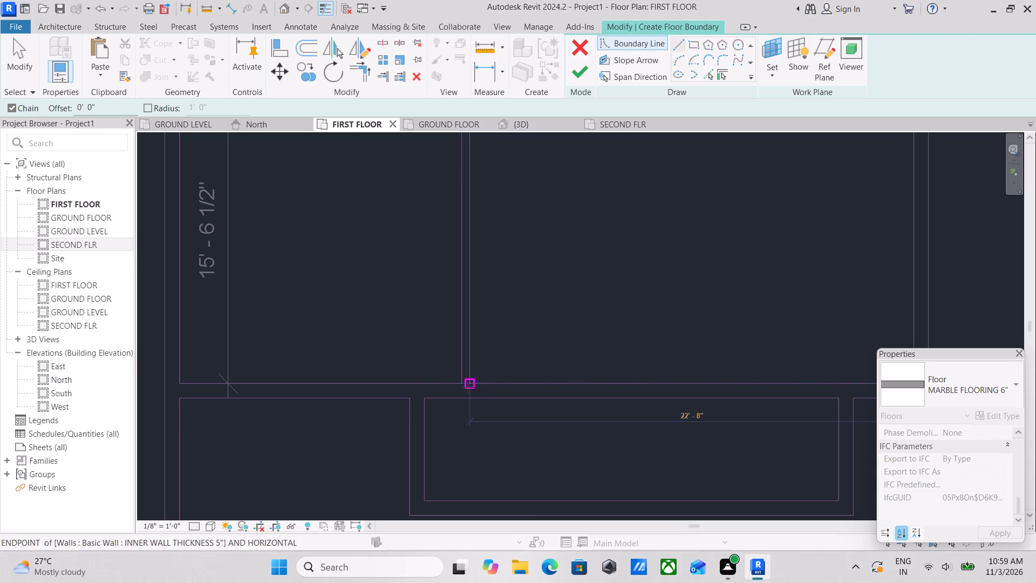
pyautogui.click(468, 387)
# Continue the hall boundary north along its west wall face to the wall corner, and about 6'-2" west to the stair's lower end.
pyautogui.scroll(-2, 464, 260)
pyautogui.moveTo(466, 268); pyautogui.dragTo(466, 510, button='middle')
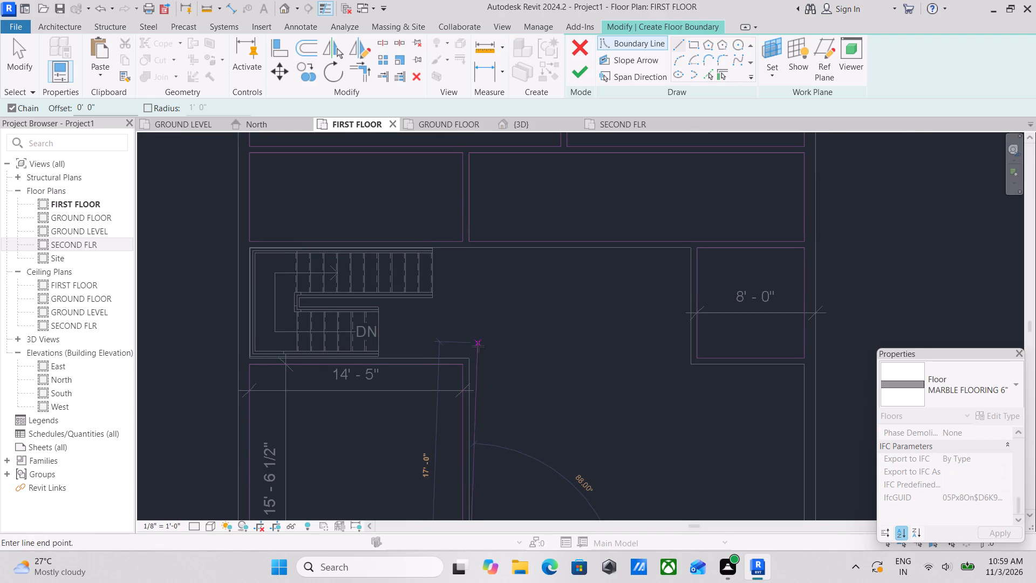
pyautogui.scroll(3, 468, 356)
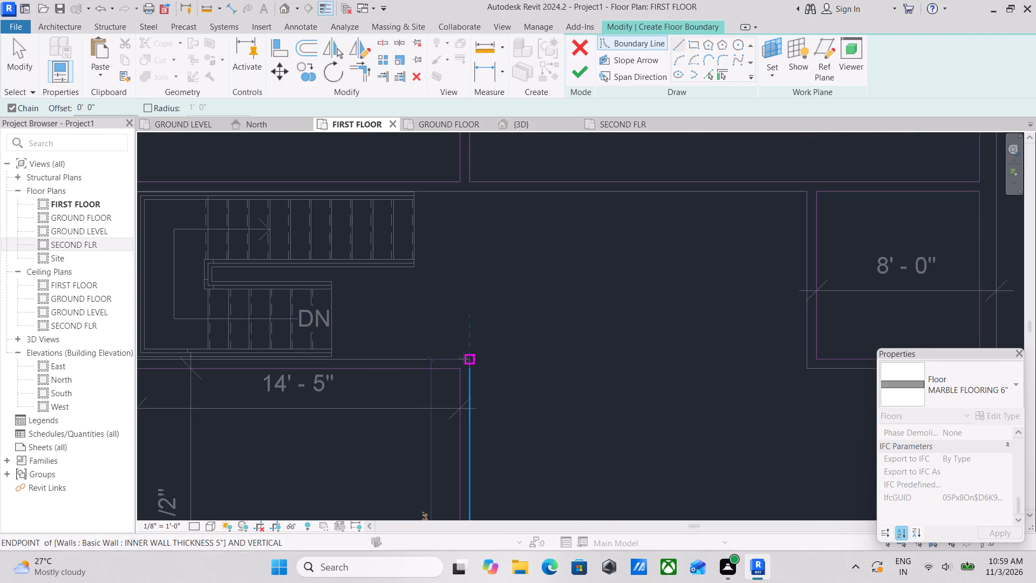
pyautogui.click(464, 357)
pyautogui.moveTo(413, 348); pyautogui.dragTo(562, 349, button='middle')
pyautogui.scroll(4, 490, 365)
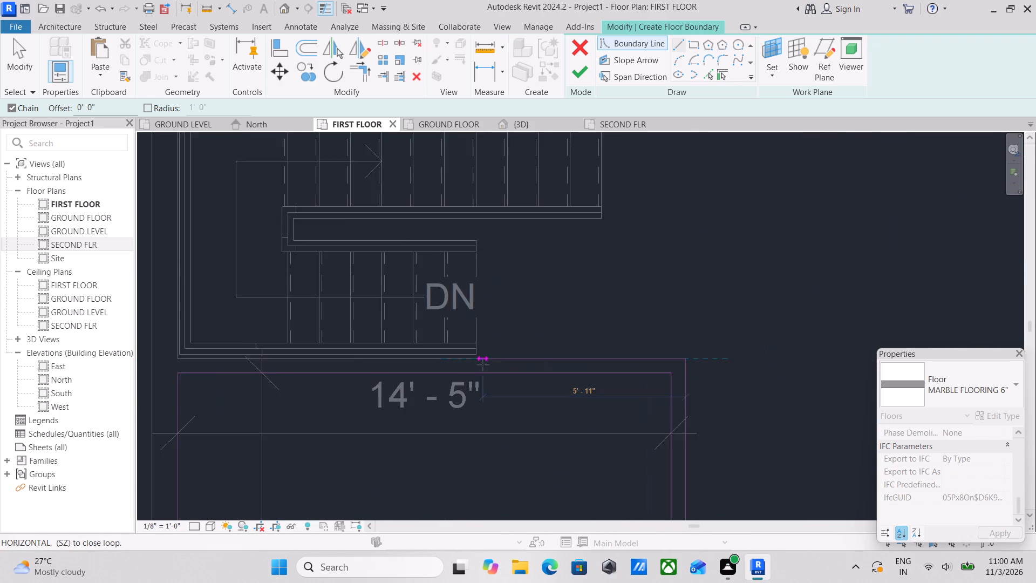
pyautogui.scroll(6, 483, 365)
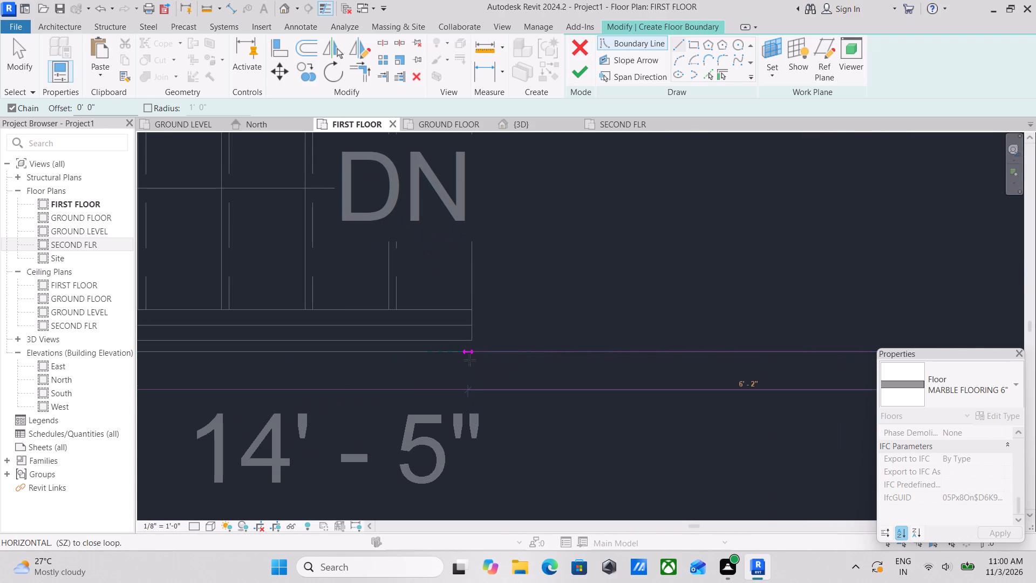
pyautogui.click(469, 360)
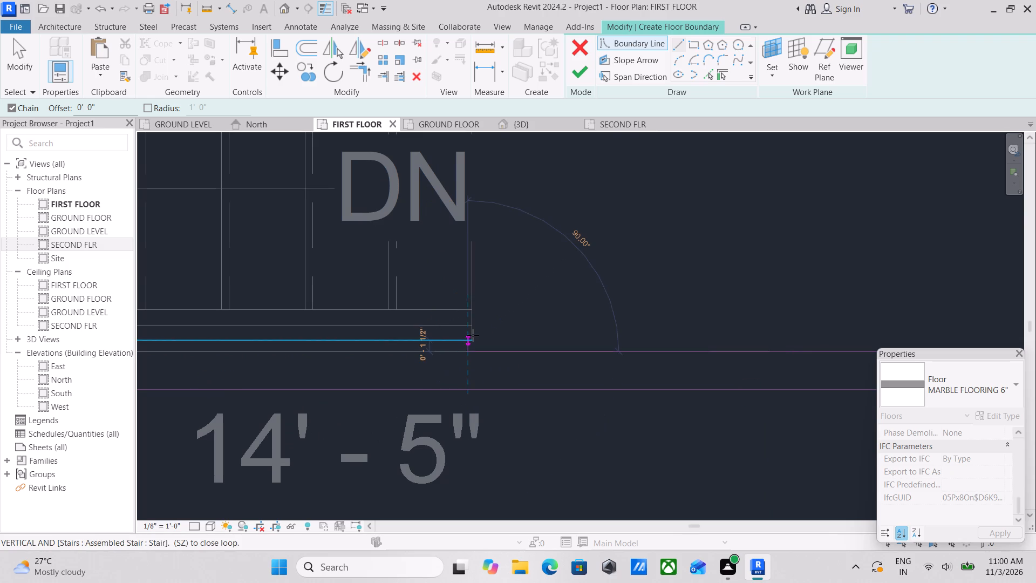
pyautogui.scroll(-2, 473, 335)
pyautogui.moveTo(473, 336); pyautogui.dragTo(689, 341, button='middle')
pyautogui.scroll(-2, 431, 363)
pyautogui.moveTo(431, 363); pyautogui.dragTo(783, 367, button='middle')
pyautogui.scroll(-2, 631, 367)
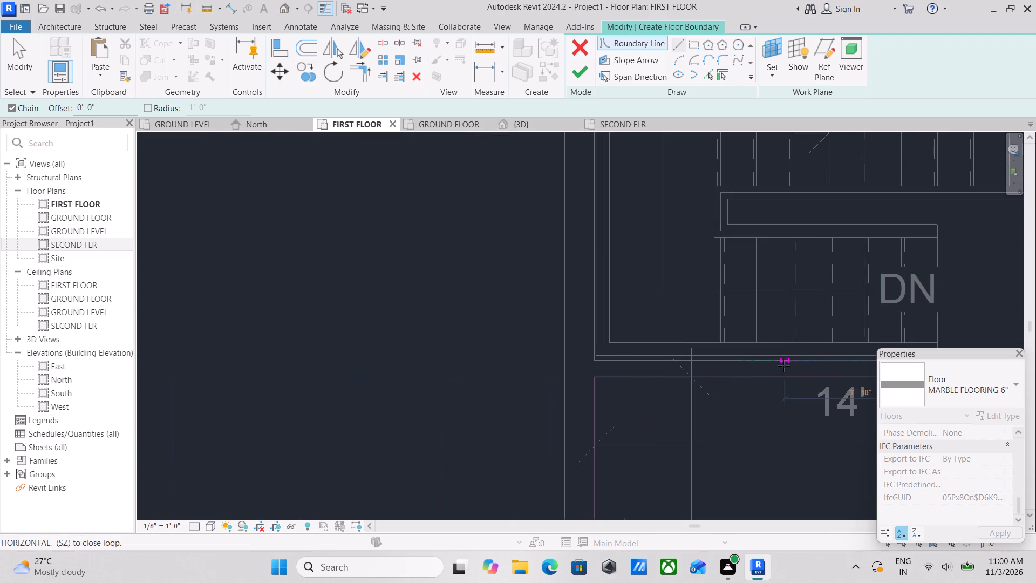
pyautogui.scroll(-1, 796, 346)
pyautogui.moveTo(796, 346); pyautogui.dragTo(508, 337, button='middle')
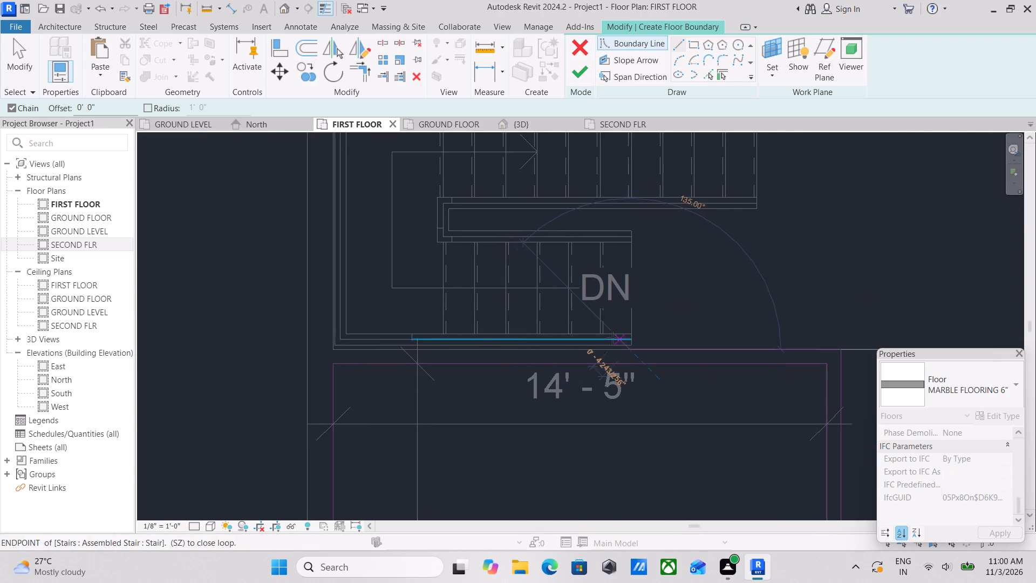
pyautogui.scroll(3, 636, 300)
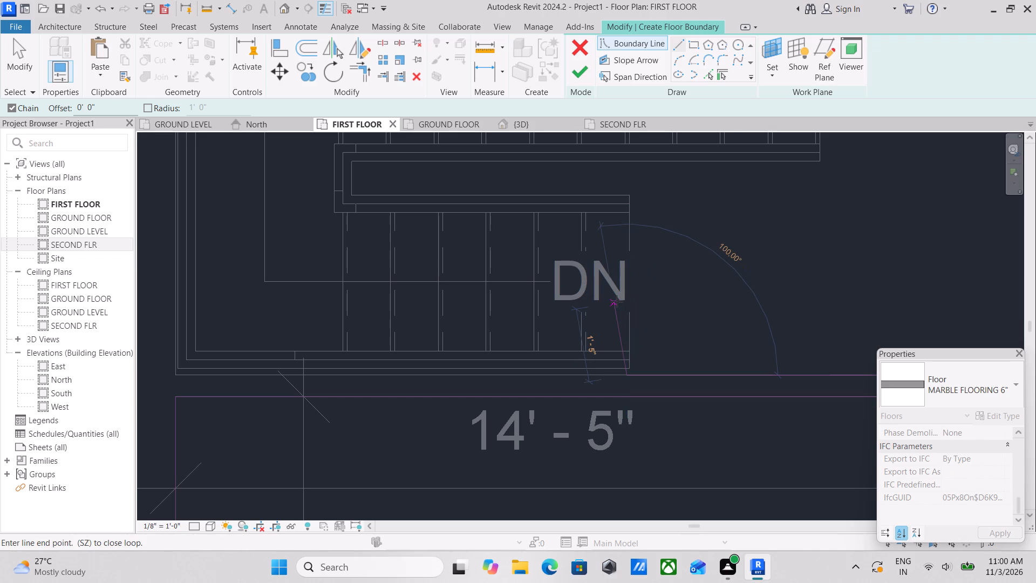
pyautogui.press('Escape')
# Draw the hall's east boundary north from its southeast corner to the 8'-0" room, then about 7'-6" west along that room's south wall face.
pyautogui.scroll(-6, 617, 300)
pyautogui.moveTo(640, 302); pyautogui.dragTo(516, 377, button='middle')
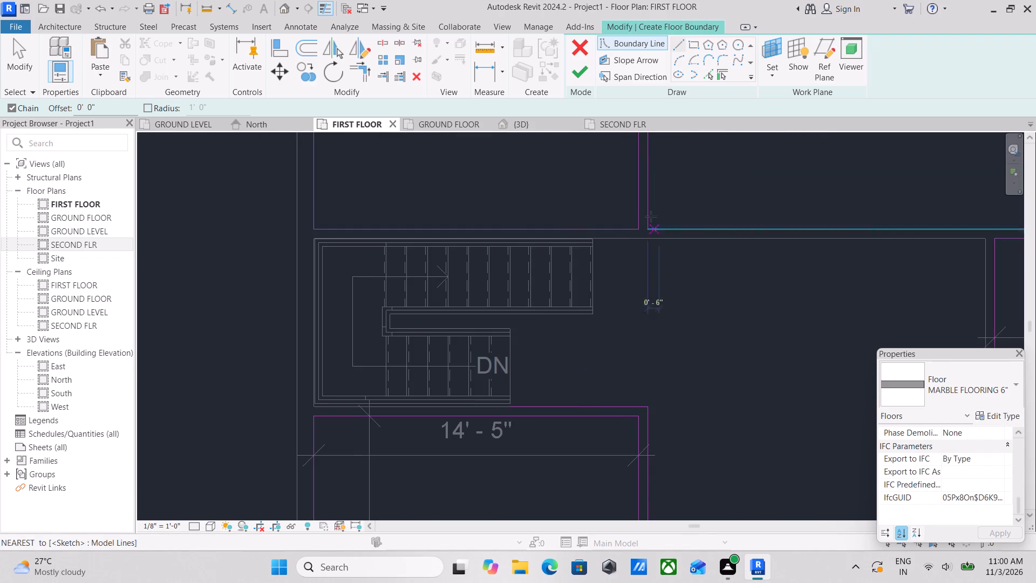
pyautogui.scroll(3, 597, 253)
pyautogui.scroll(-2, 646, 257)
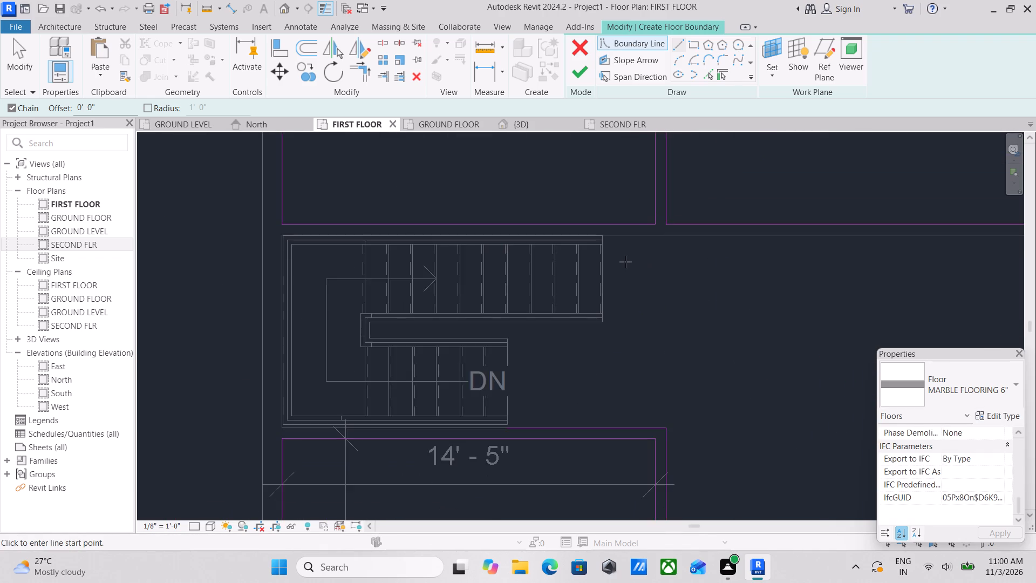
pyautogui.scroll(-8, 626, 262)
pyautogui.moveTo(662, 266); pyautogui.dragTo(403, 238, button='middle')
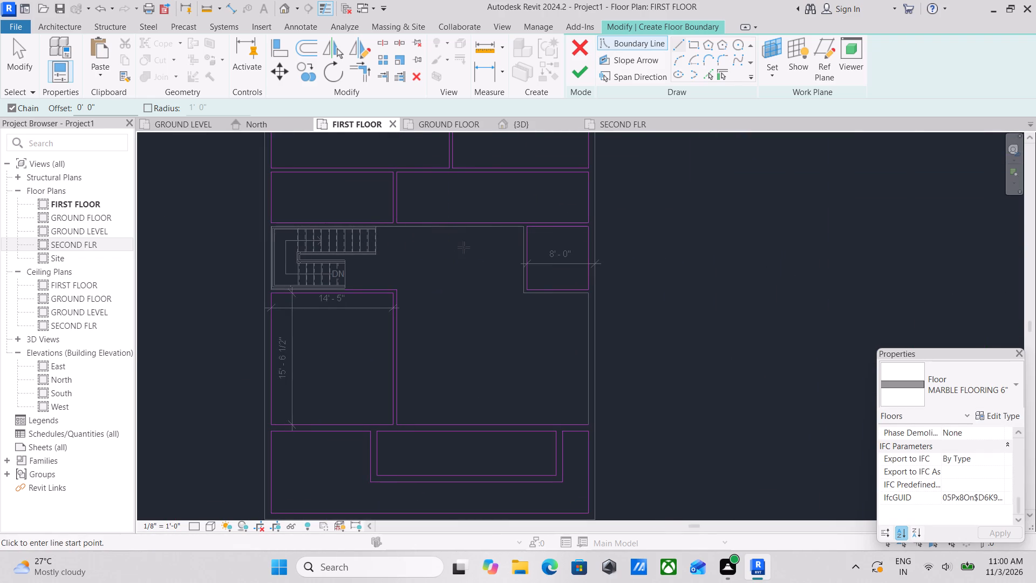
pyautogui.scroll(5, 580, 443)
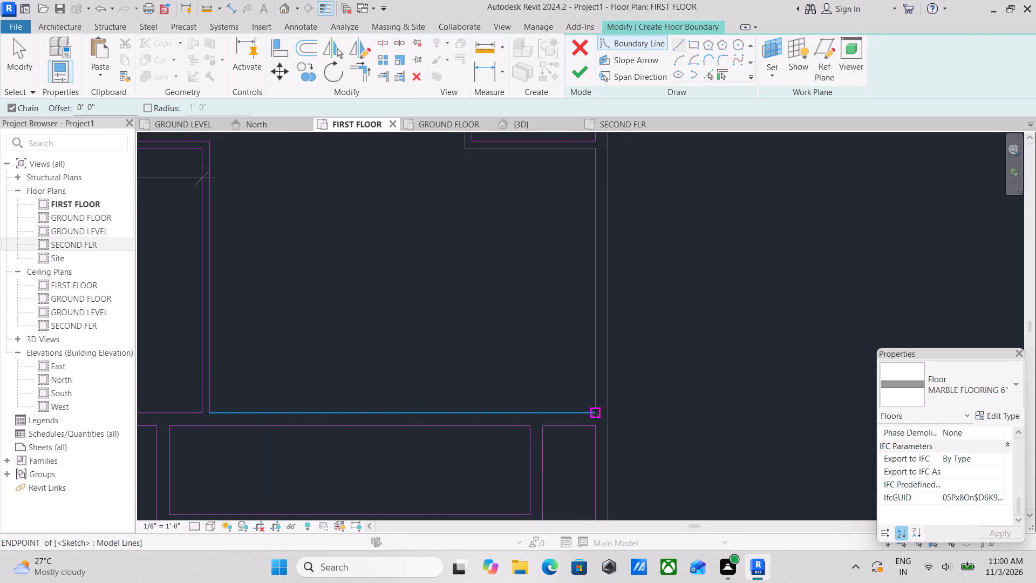
pyautogui.click(596, 413)
pyautogui.scroll(-1, 596, 220)
pyautogui.moveTo(596, 220); pyautogui.dragTo(593, 345, button='middle')
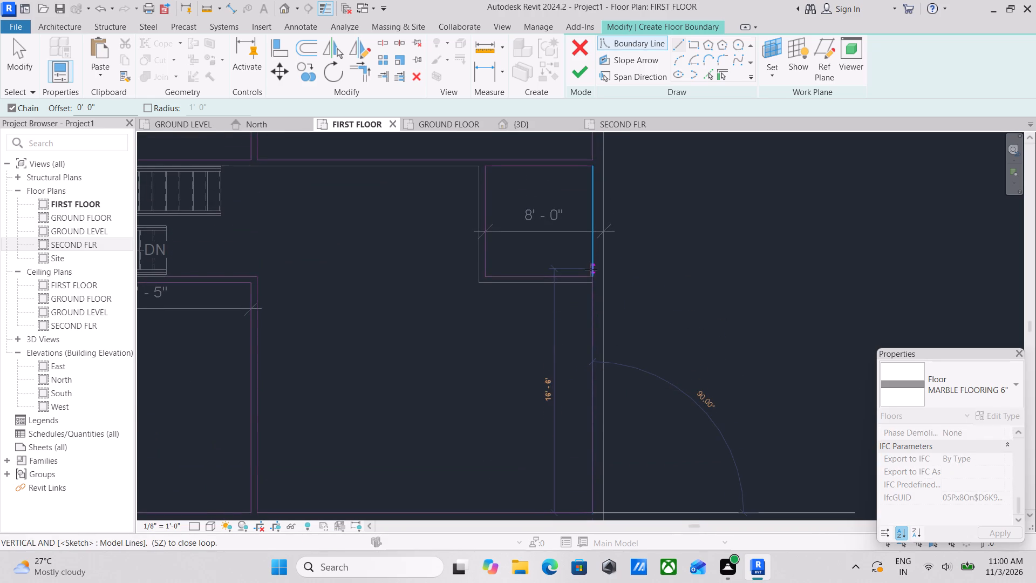
pyautogui.click(593, 284)
pyautogui.scroll(1, 489, 284)
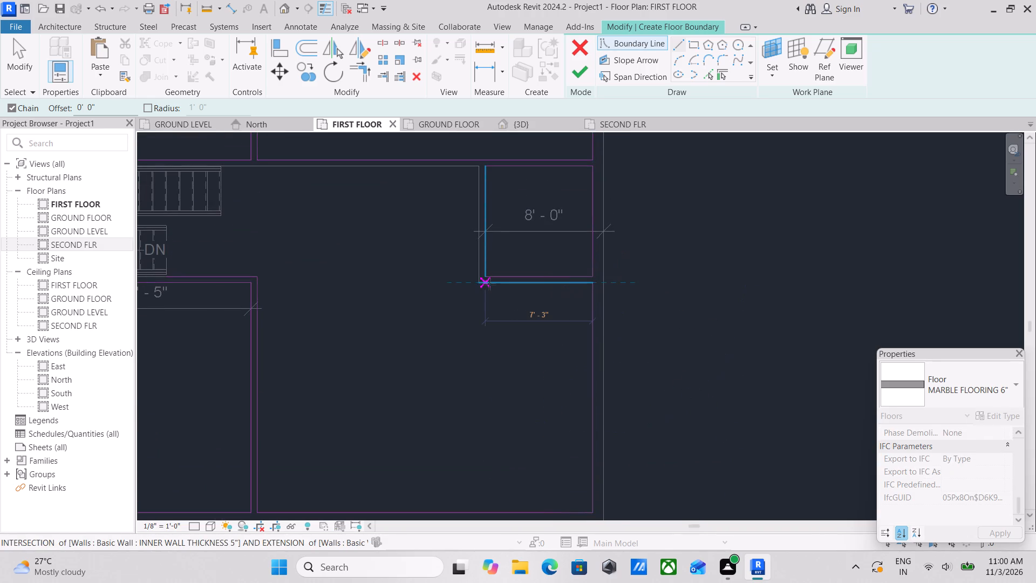
pyautogui.click(479, 281)
# Stretch the west end of the boundary line below the 8'-0" room to the wall's outer corner, making it 7'-8" long.
pyautogui.scroll(-1, 469, 213)
pyautogui.moveTo(469, 213); pyautogui.dragTo(469, 304, button='middle')
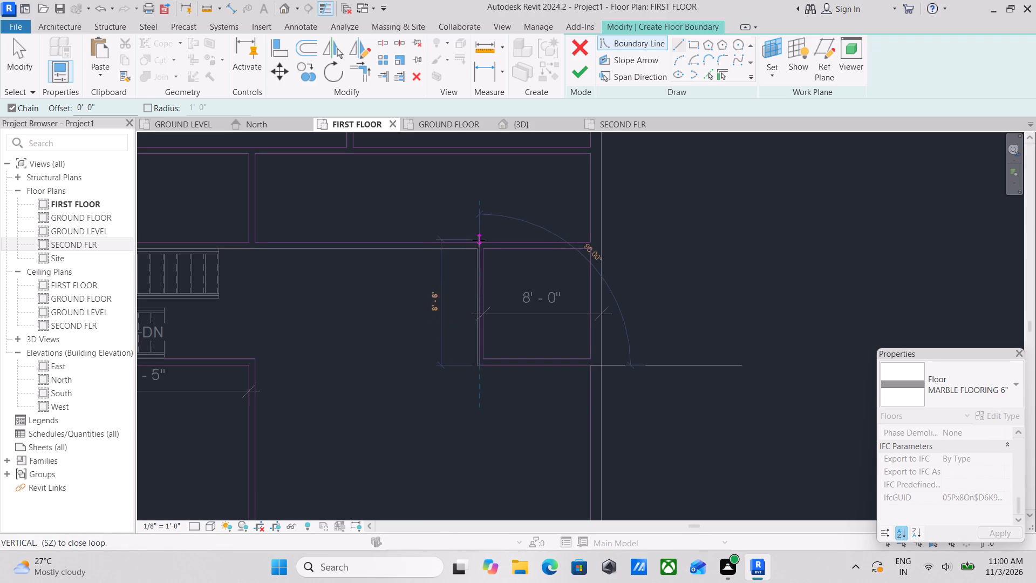
pyautogui.scroll(3, 479, 240)
pyautogui.scroll(-1, 475, 255)
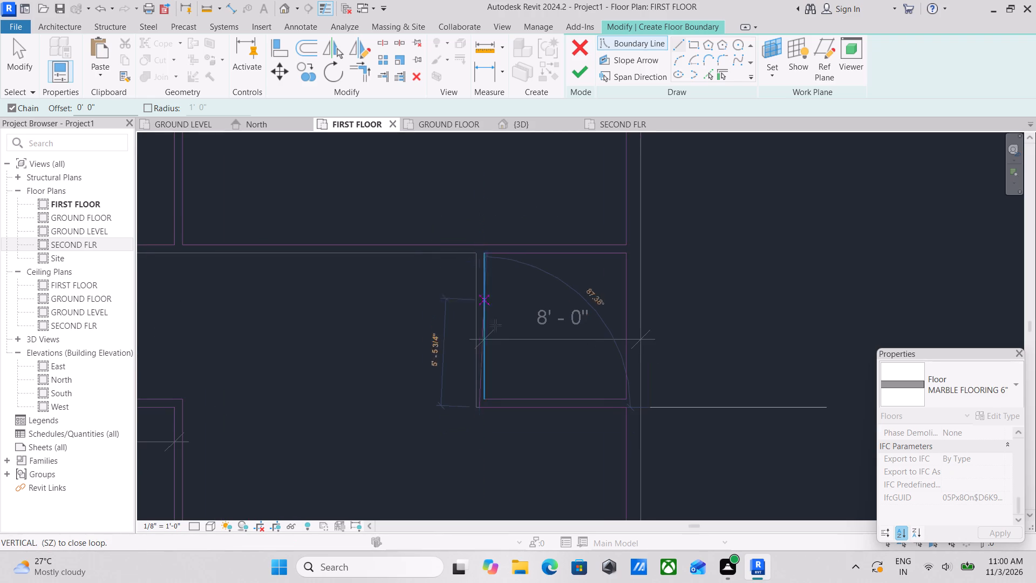
pyautogui.press('Escape')
pyautogui.press('Escape')
pyautogui.scroll(3, 505, 423)
pyautogui.press('Escape')
pyautogui.scroll(4, 479, 412)
pyautogui.click(474, 392)
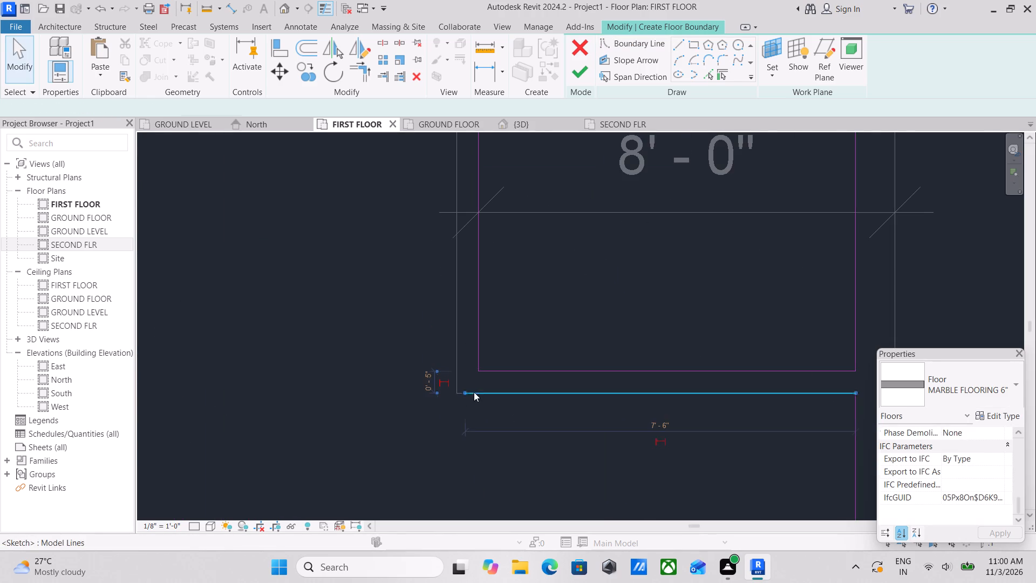
pyautogui.scroll(7, 460, 402)
pyautogui.moveTo(469, 381); pyautogui.dragTo(459, 380)
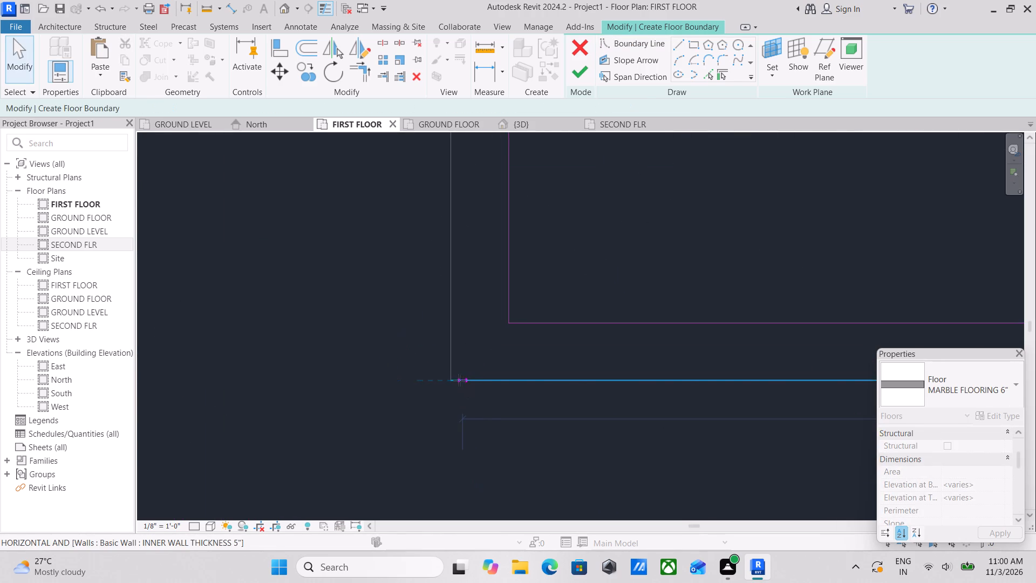
pyautogui.moveTo(459, 380); pyautogui.dragTo(455, 379)
pyautogui.scroll(-3, 464, 277)
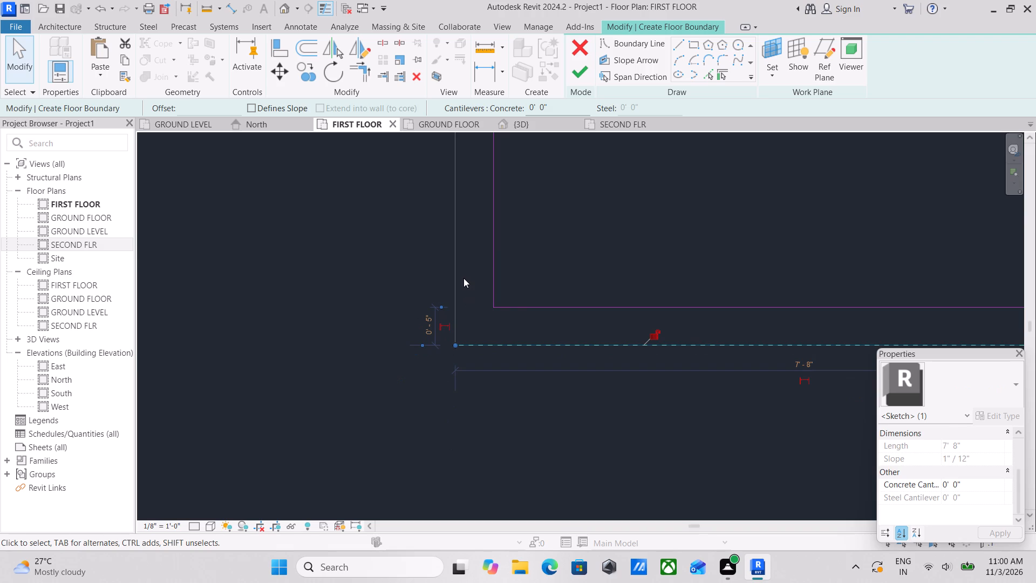
pyautogui.press('Escape')
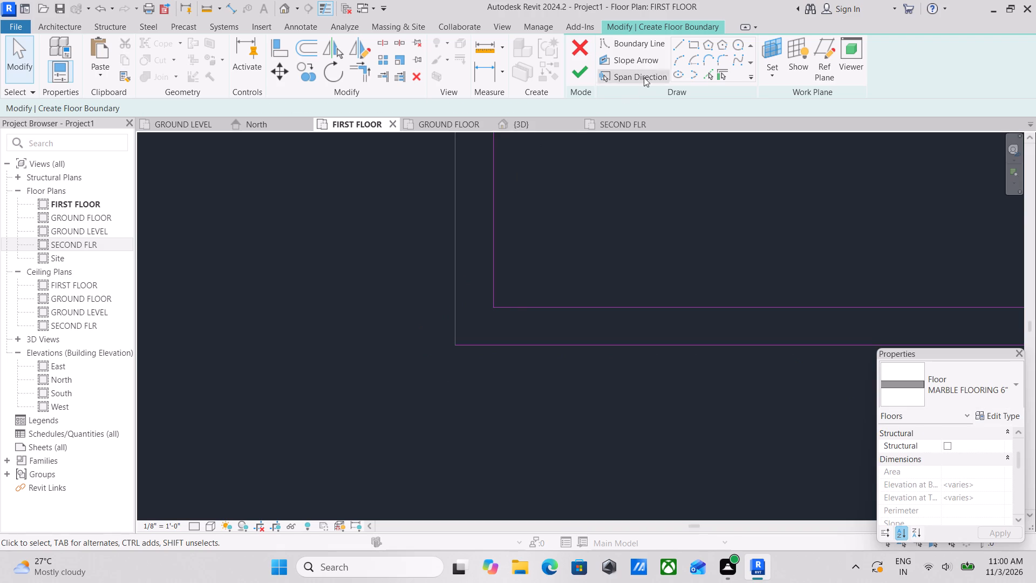
# Draw the boundary line north from that corner along the 8'-0" room's west wall face to the hall's north wall.
pyautogui.click(675, 46)
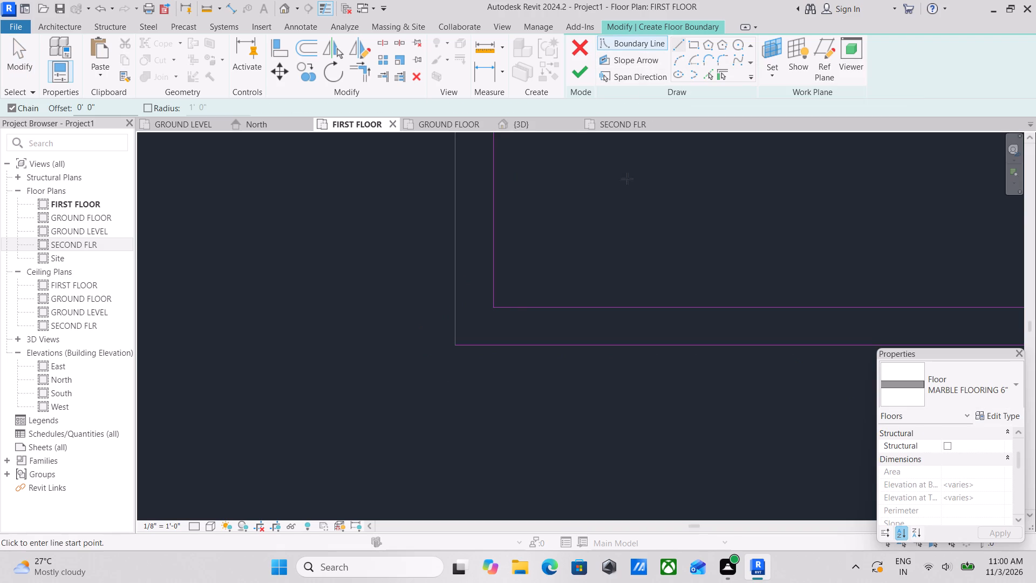
pyautogui.moveTo(457, 345); pyautogui.dragTo(457, 338)
pyautogui.scroll(-1, 445, 184)
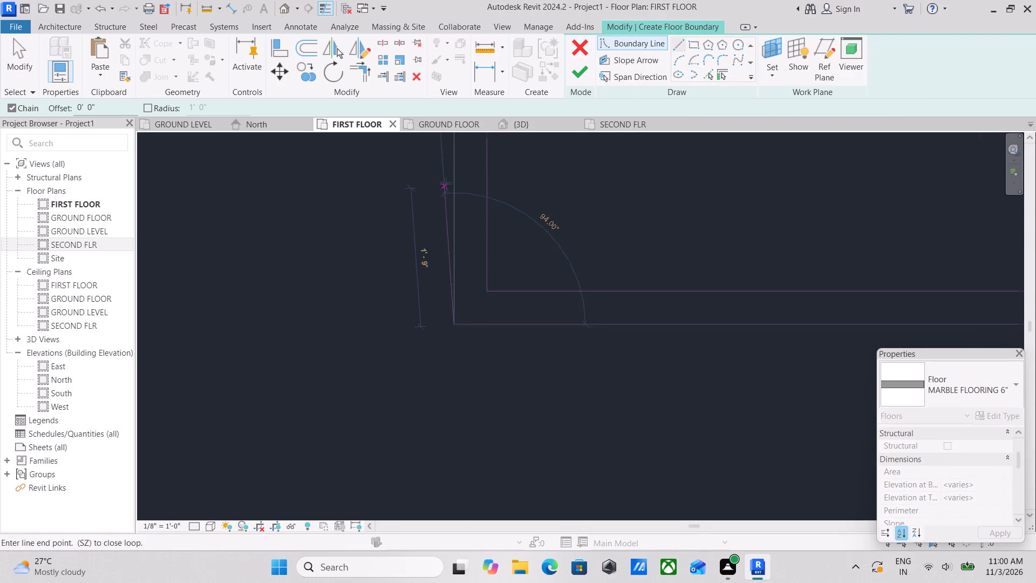
pyautogui.scroll(-2, 445, 184)
pyautogui.moveTo(445, 184); pyautogui.dragTo(451, 382, button='middle')
pyautogui.scroll(-3, 458, 266)
pyautogui.moveTo(458, 266); pyautogui.dragTo(435, 424, button='middle')
pyautogui.scroll(-1, 419, 248)
pyautogui.moveTo(419, 252); pyautogui.dragTo(421, 306, button='middle')
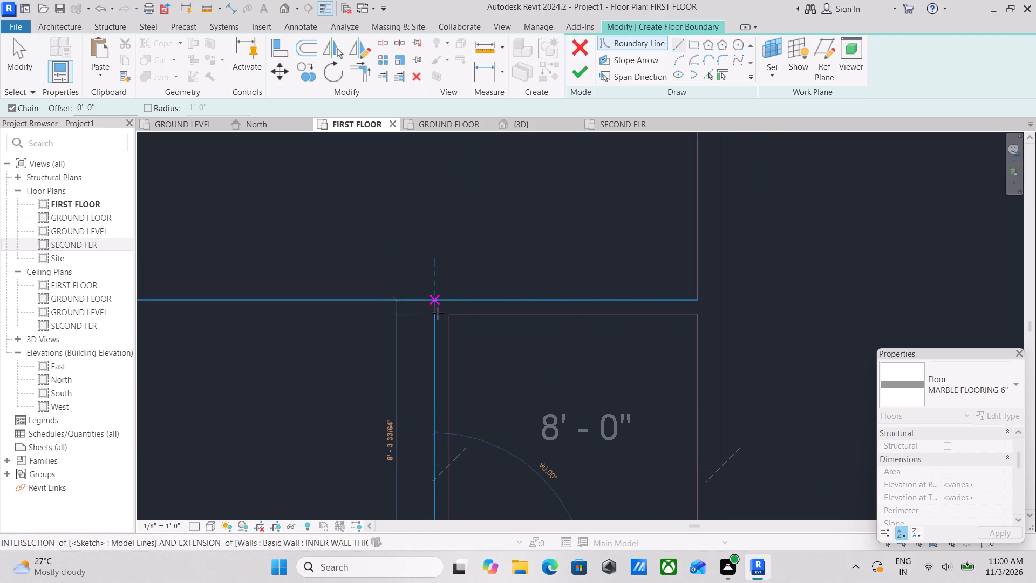
pyautogui.click(437, 313)
# Continue the boundary west along the hall's north wall face, about 17'-5", to the end of the stair's northern flight.
pyautogui.scroll(-2, 381, 315)
pyautogui.moveTo(381, 315); pyautogui.dragTo(649, 282, button='middle')
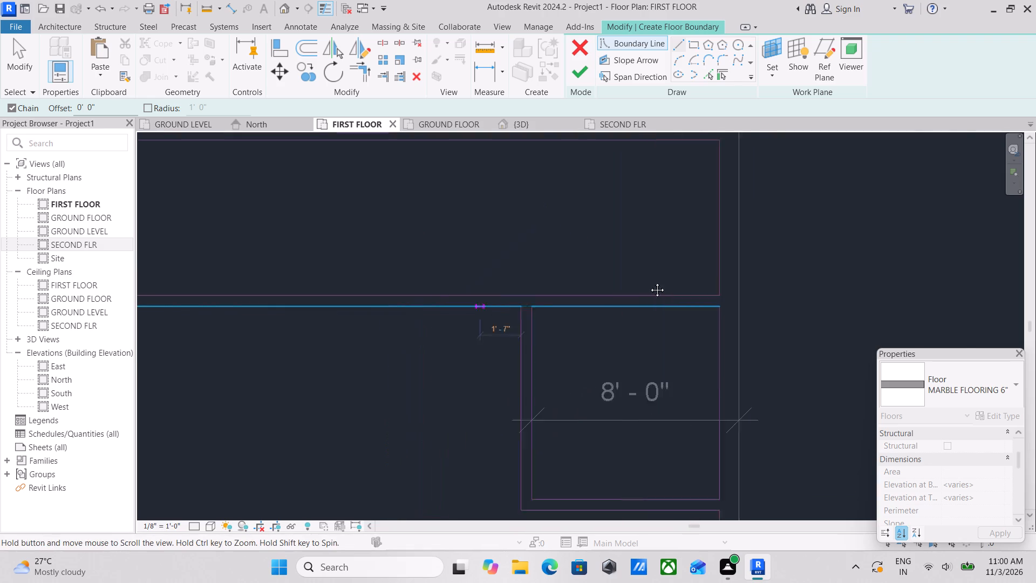
pyautogui.moveTo(649, 282); pyautogui.dragTo(708, 262, button='middle')
pyautogui.scroll(-3, 396, 289)
pyautogui.moveTo(396, 289); pyautogui.dragTo(455, 291, button='middle')
pyautogui.scroll(3, 410, 273)
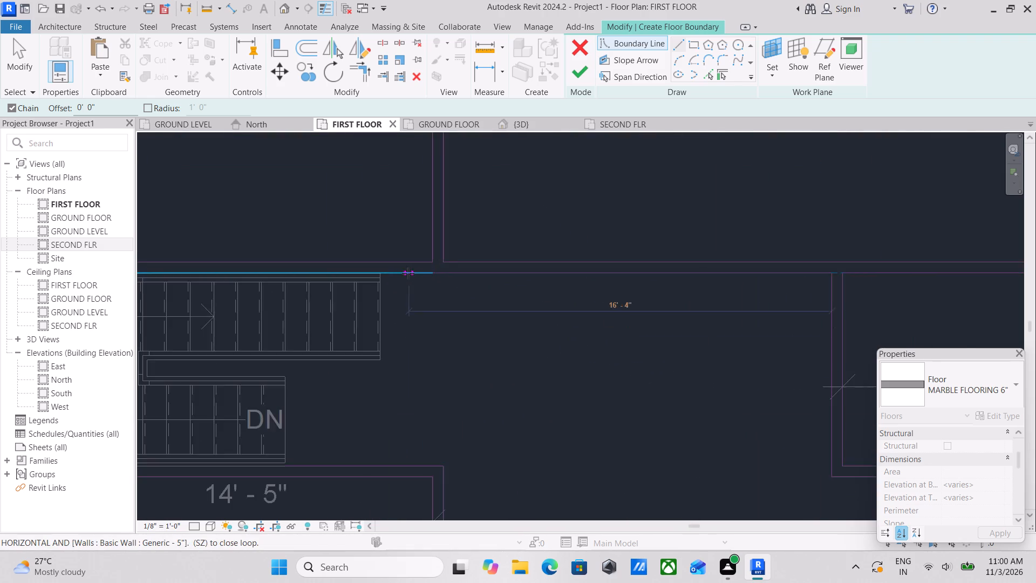
pyautogui.scroll(8, 408, 273)
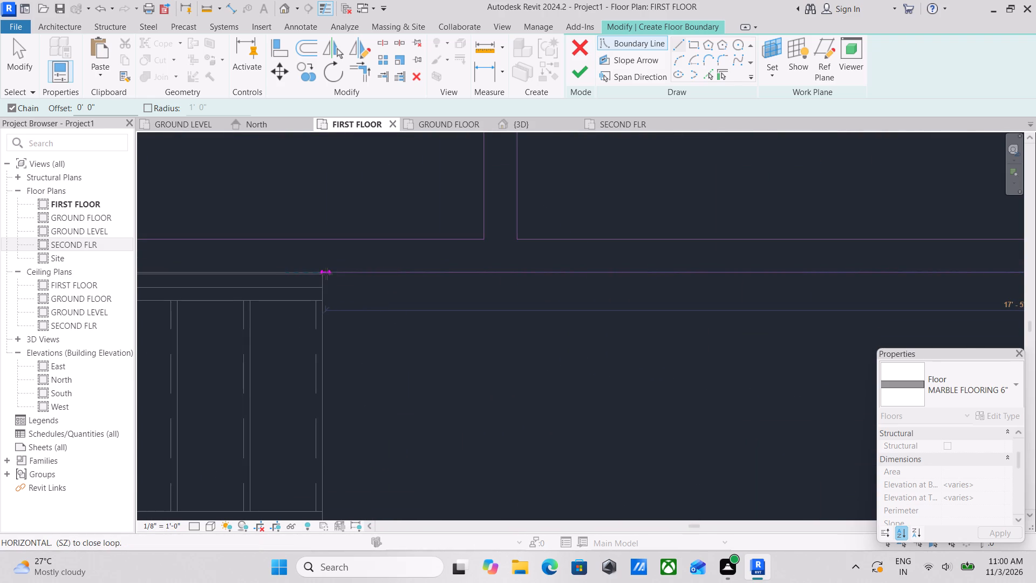
pyautogui.scroll(8, 325, 272)
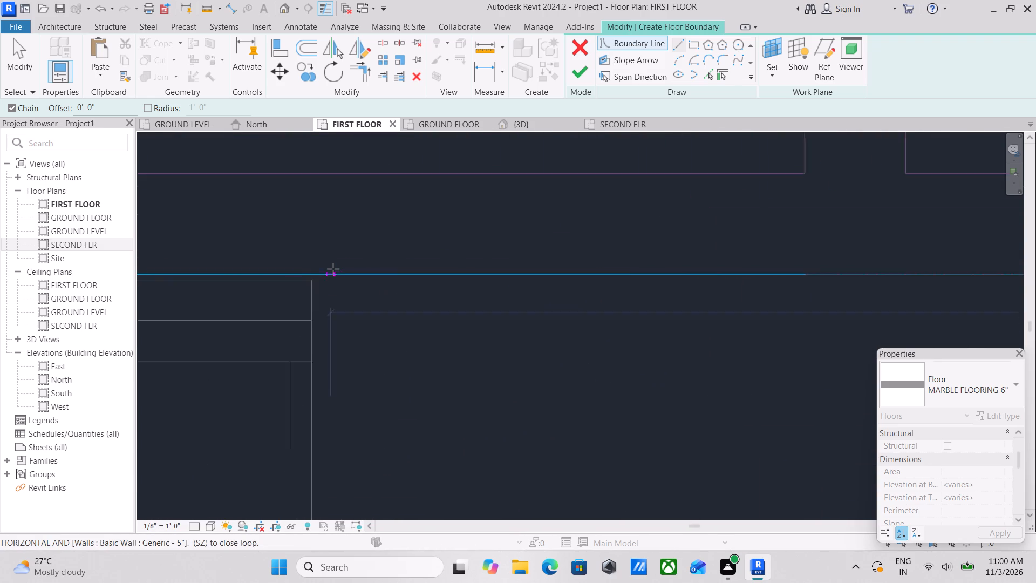
pyautogui.click(313, 272)
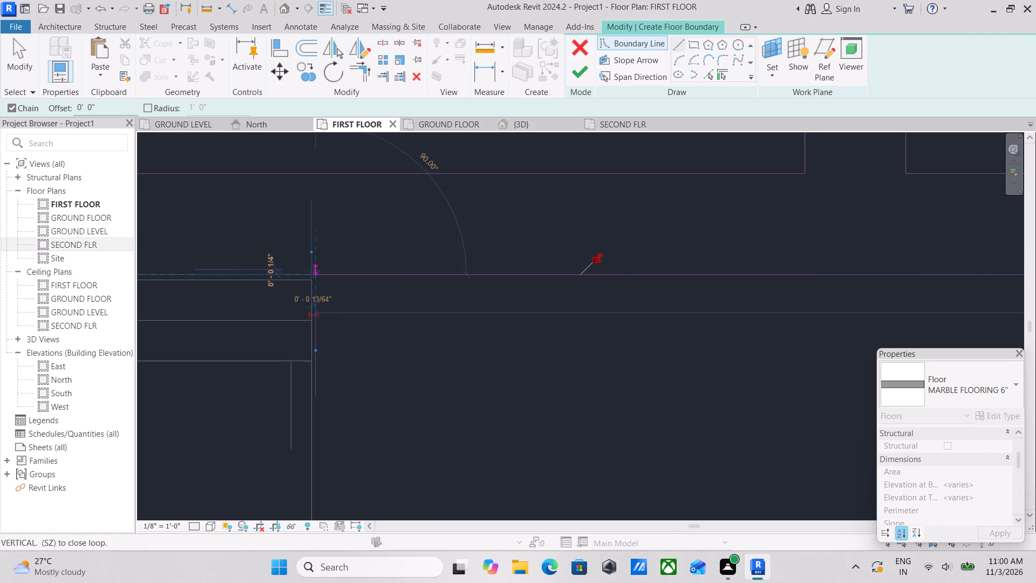
# Stretch the north boundary line's west end to the stair flight's end edge, making it 17'-5 1/2" long.
pyautogui.scroll(3, 325, 282)
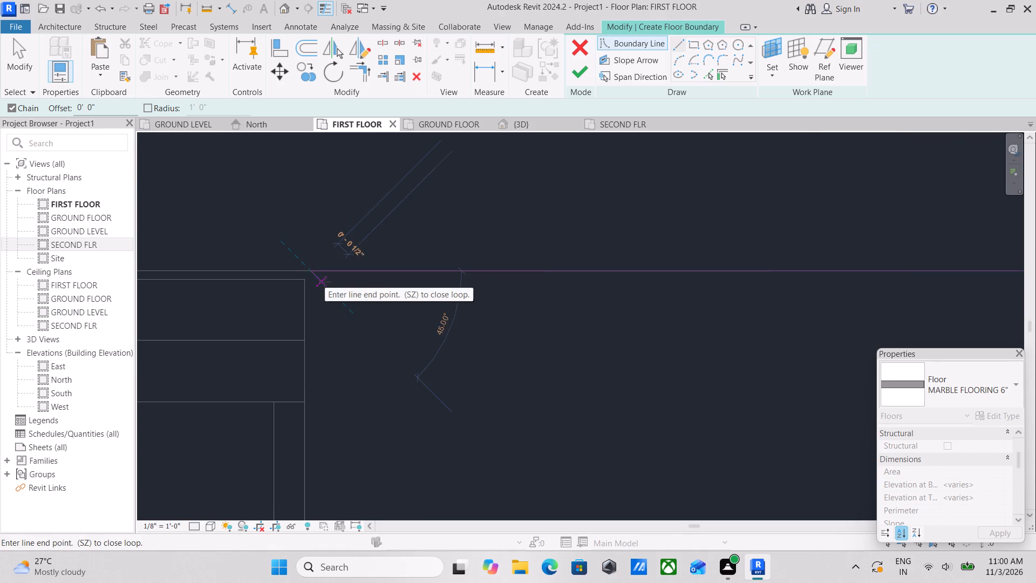
pyautogui.scroll(3, 325, 282)
pyautogui.press('Escape')
pyautogui.press('Escape')
pyautogui.press('Escape')
pyautogui.click(315, 264)
pyautogui.scroll(3, 301, 269)
pyautogui.moveTo(303, 260); pyautogui.dragTo(295, 260)
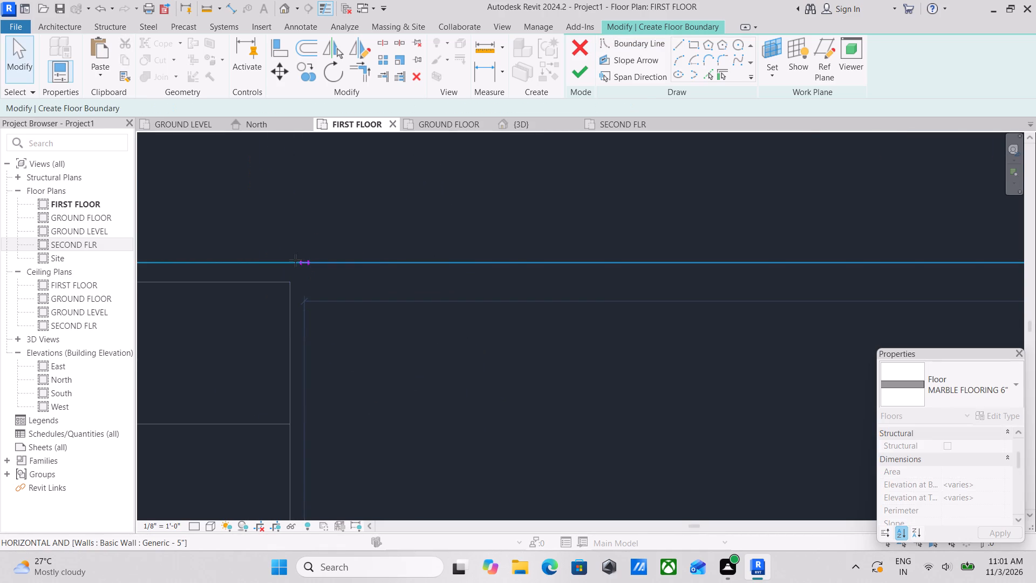
pyautogui.moveTo(295, 260); pyautogui.dragTo(290, 260)
pyautogui.scroll(-3, 306, 258)
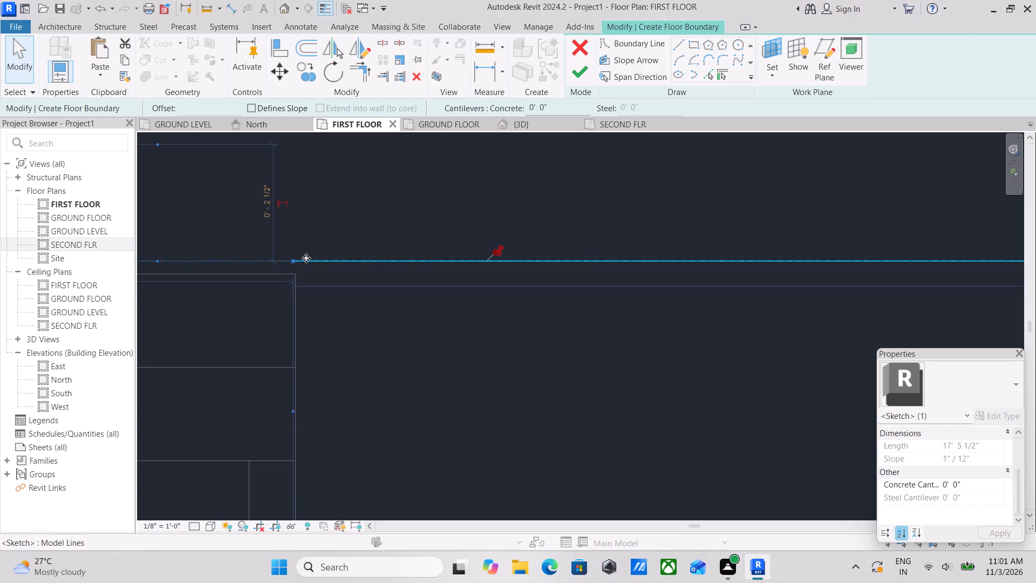
pyautogui.press('Escape')
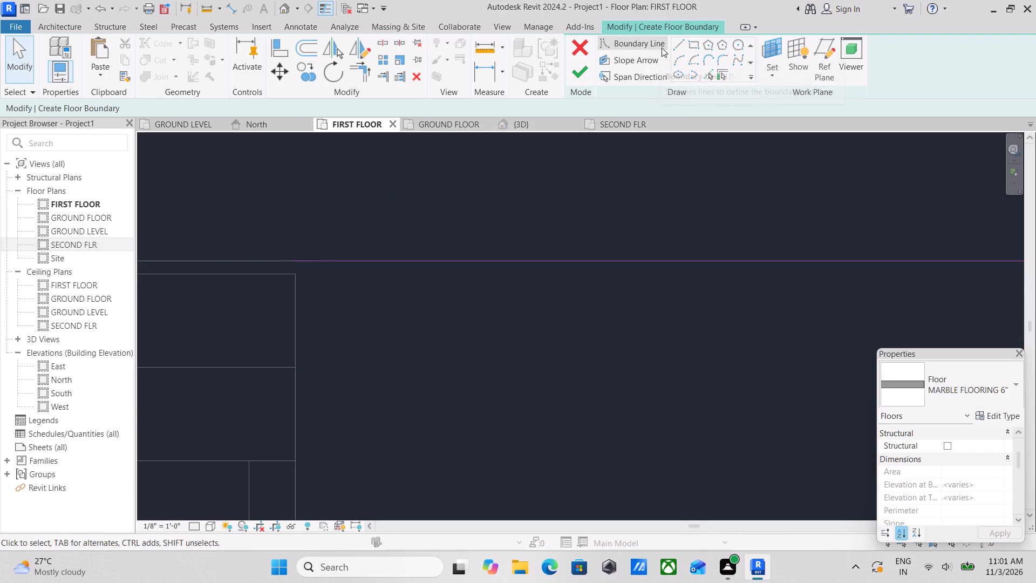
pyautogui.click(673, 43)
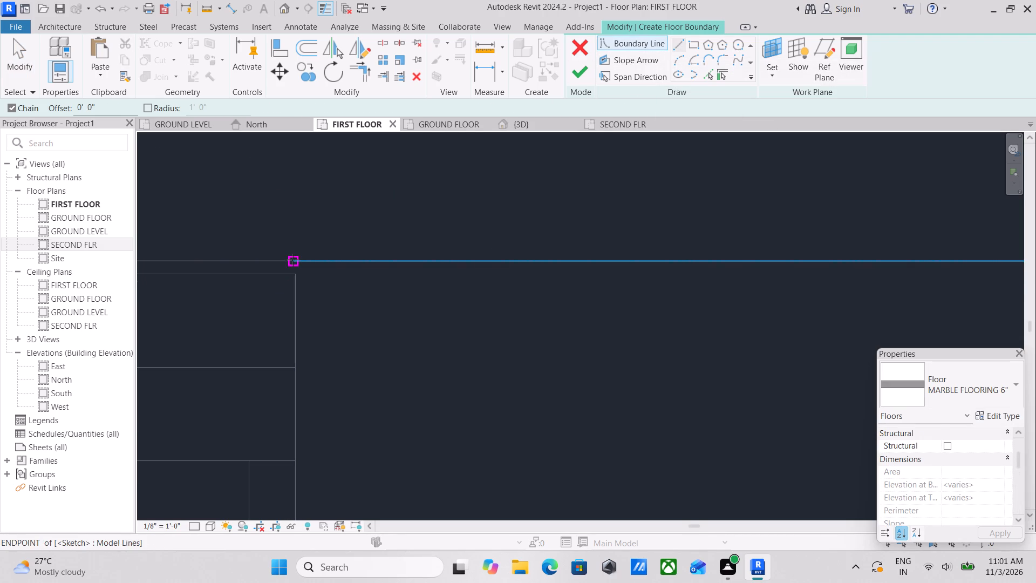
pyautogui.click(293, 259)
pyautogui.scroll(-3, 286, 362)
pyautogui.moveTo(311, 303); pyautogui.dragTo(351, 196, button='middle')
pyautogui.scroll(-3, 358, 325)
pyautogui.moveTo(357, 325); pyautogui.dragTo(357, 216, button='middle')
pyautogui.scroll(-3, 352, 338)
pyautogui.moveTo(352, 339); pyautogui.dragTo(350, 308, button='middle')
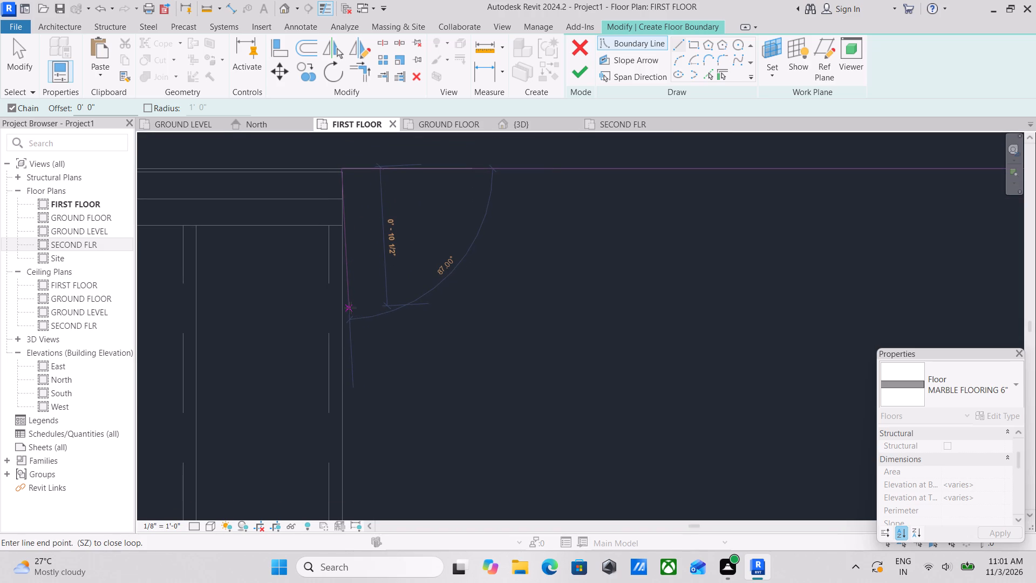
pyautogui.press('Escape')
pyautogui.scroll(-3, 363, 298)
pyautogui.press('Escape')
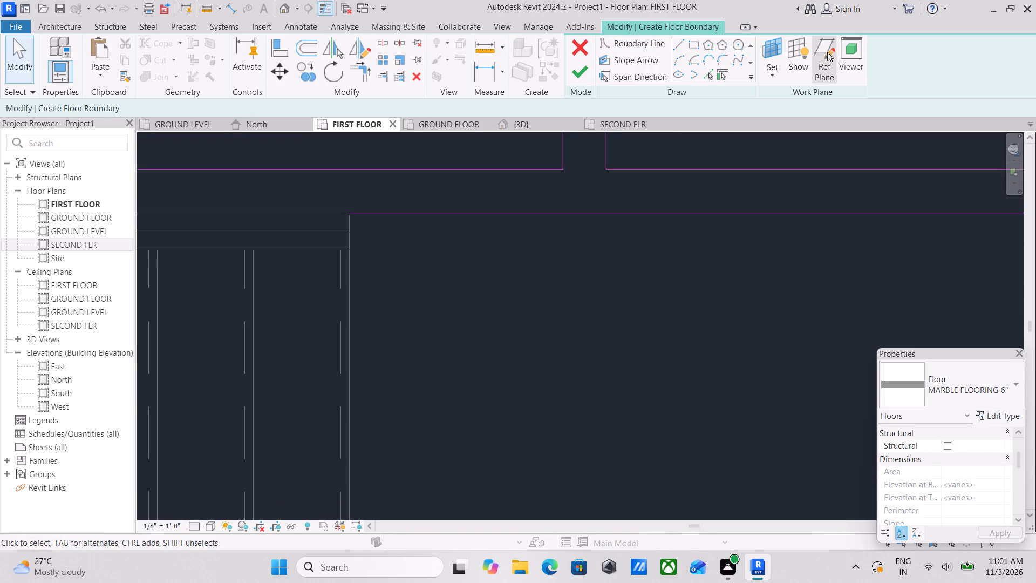
# Pick the end edge of the stair's northern flight as a floor boundary line.
pyautogui.click(710, 70)
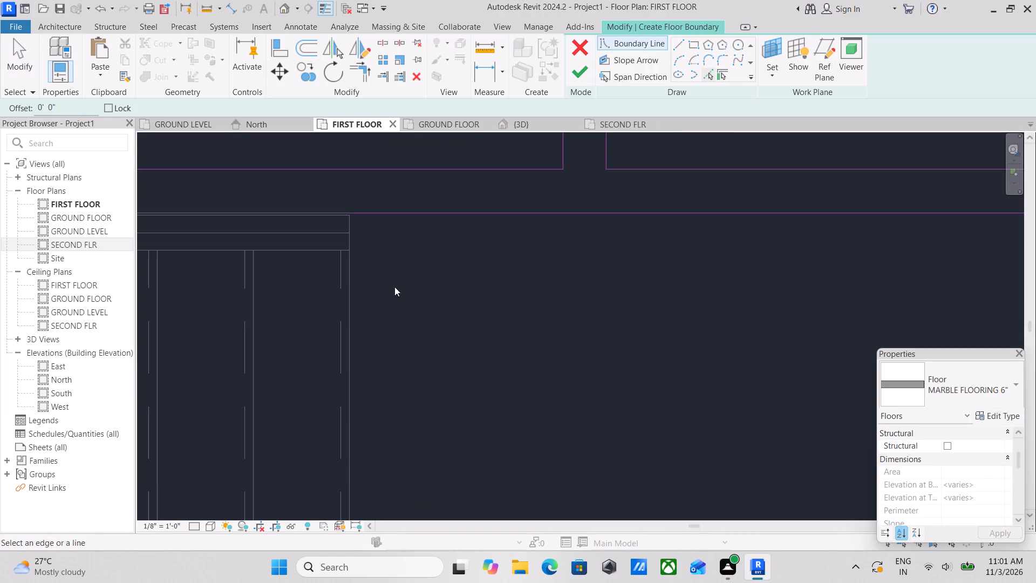
pyautogui.click(355, 314)
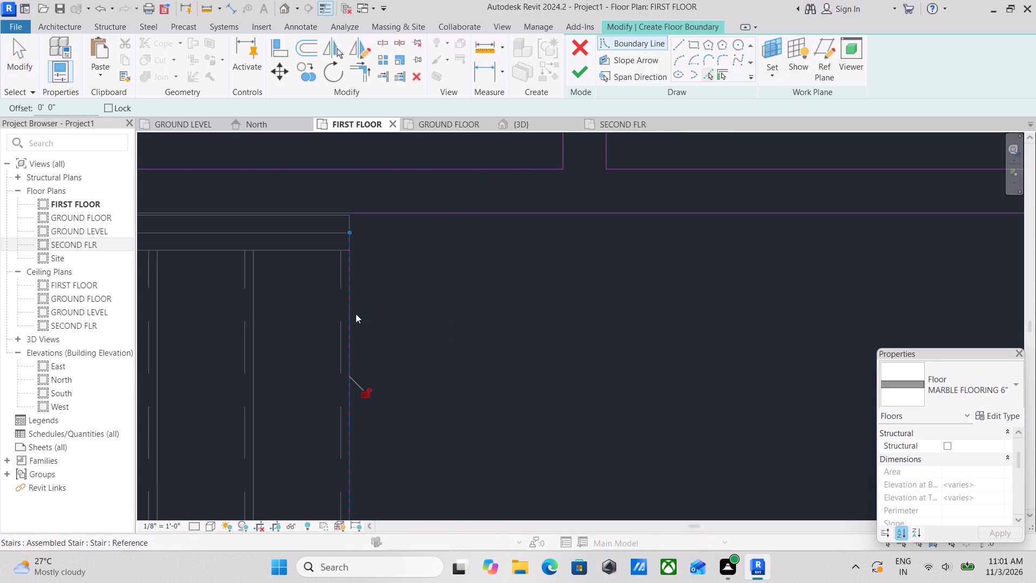
# Trim/extend the stair-edge boundary line and the hall's north boundary line to meet in a corner.
pyautogui.scroll(-4, 386, 282)
pyautogui.moveTo(386, 282); pyautogui.dragTo(427, 153, button='middle')
pyautogui.moveTo(433, 206); pyautogui.dragTo(410, 355, button='middle')
pyautogui.scroll(2, 410, 281)
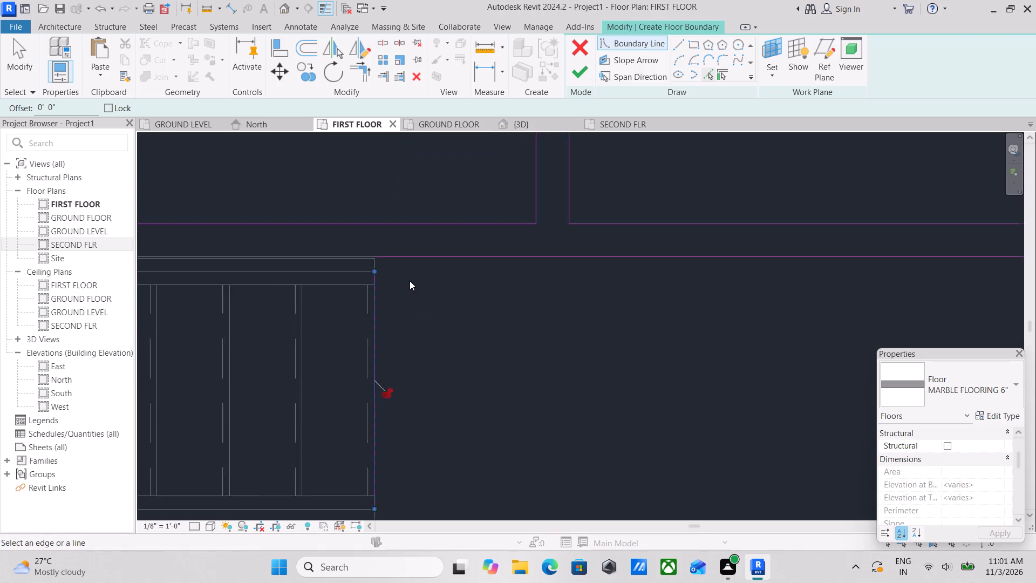
pyautogui.scroll(5, 410, 281)
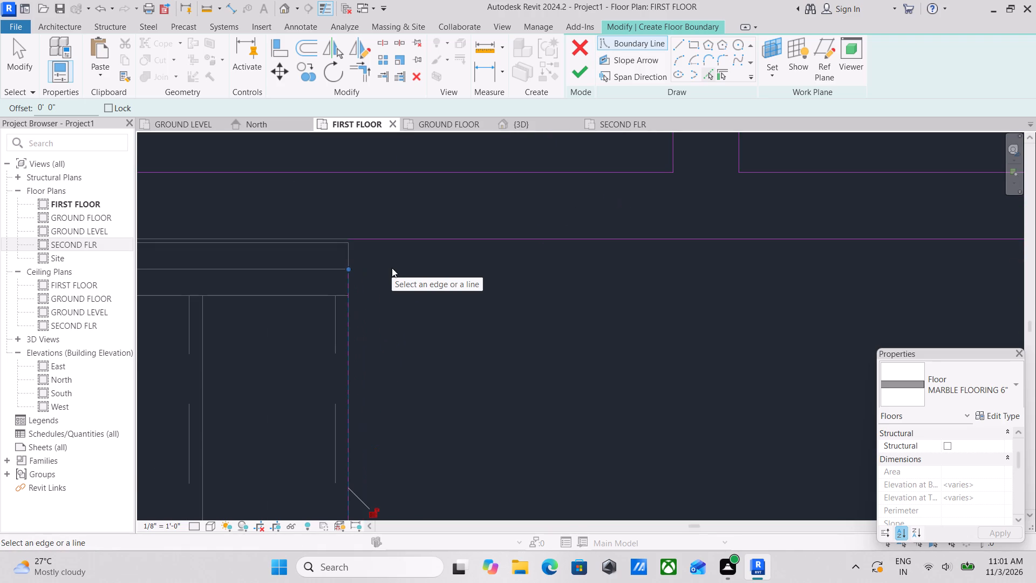
pyautogui.write('TR')
pyautogui.click(350, 290)
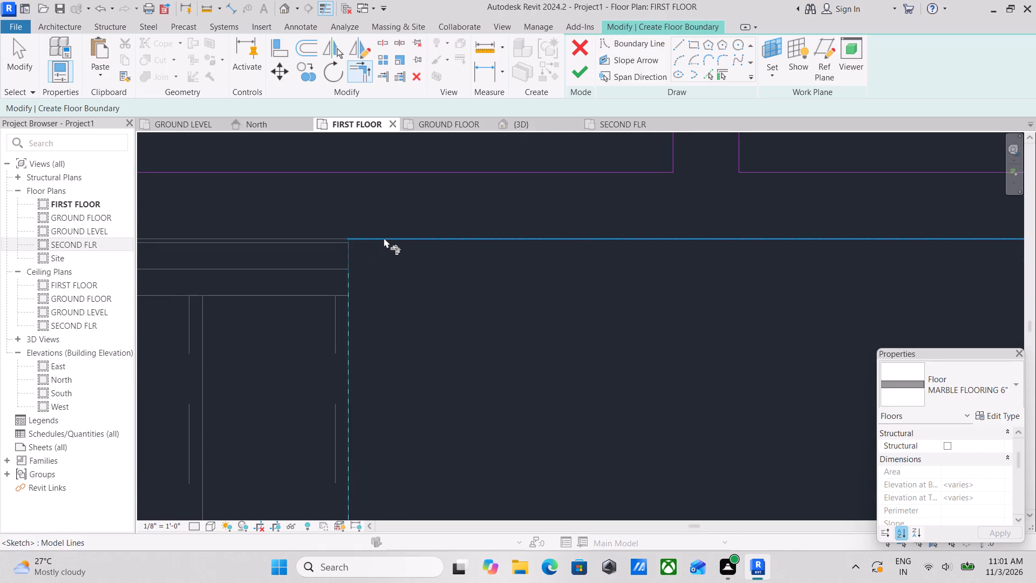
pyautogui.click(384, 238)
pyautogui.scroll(-9, 417, 351)
pyautogui.moveTo(421, 347); pyautogui.dragTo(451, 197, button='middle')
pyautogui.moveTo(475, 314); pyautogui.dragTo(515, 254, button='middle')
pyautogui.press('Escape')
pyautogui.press('Escape')
# Stretch the south end of the boundary line at the stair's northern flight to the flight's outer south corner.
pyautogui.scroll(5, 454, 273)
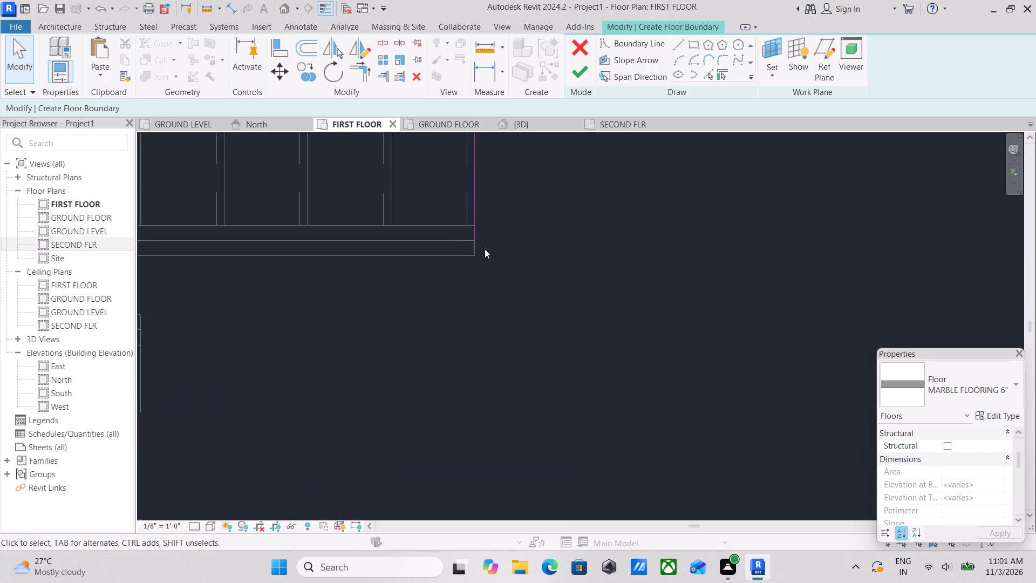
pyautogui.scroll(1, 485, 249)
pyautogui.press('Escape')
pyautogui.scroll(4, 481, 232)
pyautogui.click(472, 220)
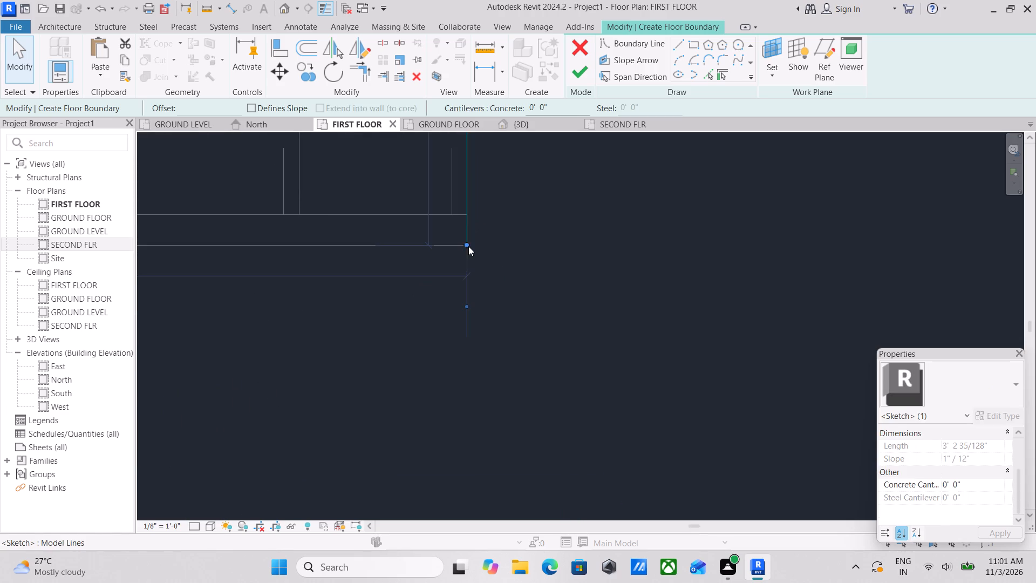
pyautogui.moveTo(468, 246); pyautogui.dragTo(473, 284)
pyautogui.scroll(6, 465, 289)
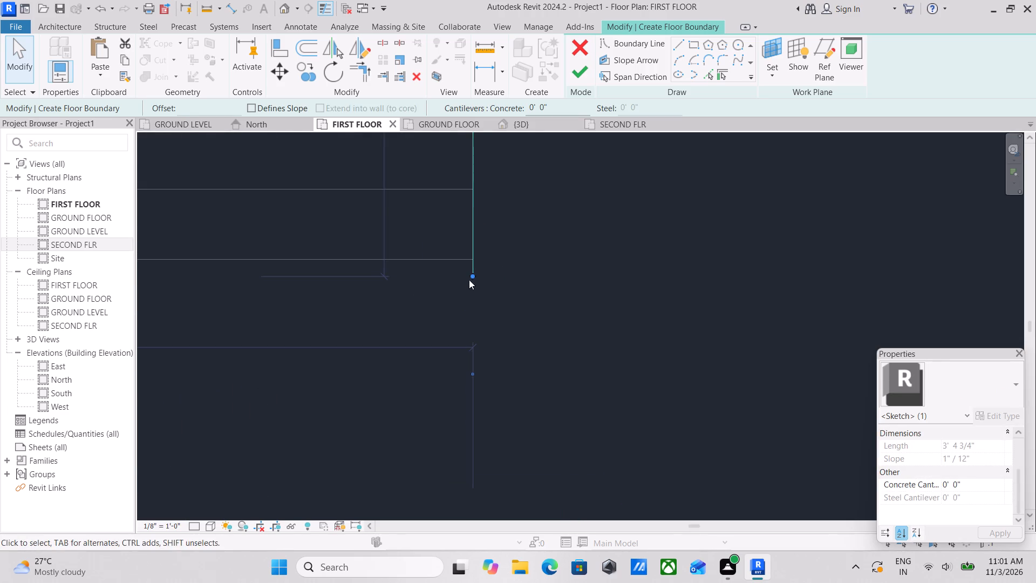
pyautogui.moveTo(471, 277); pyautogui.dragTo(473, 262)
pyautogui.press('Escape')
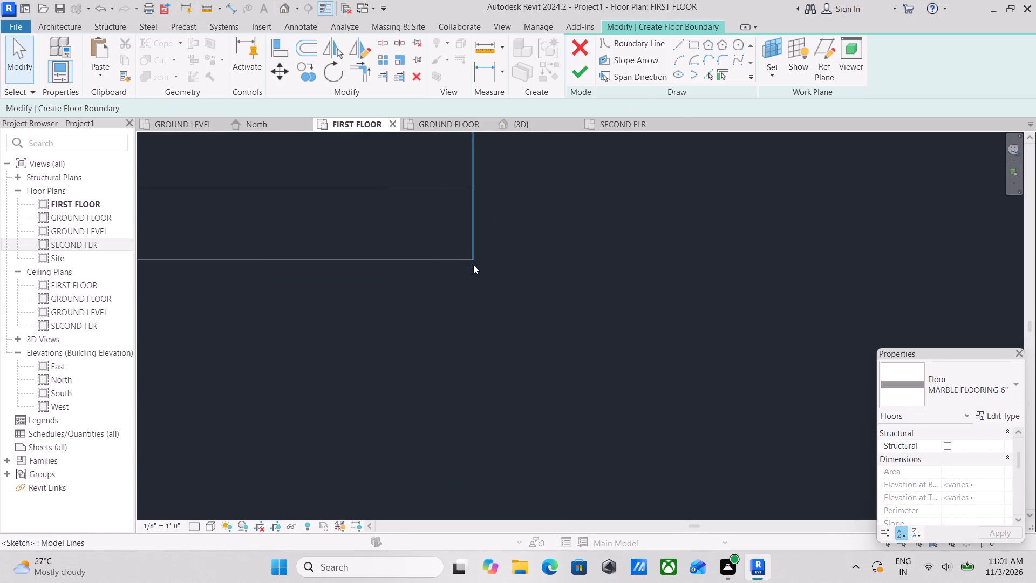
pyautogui.scroll(-5, 474, 266)
pyautogui.press('Escape')
pyautogui.scroll(-14, 490, 275)
pyautogui.moveTo(504, 284); pyautogui.dragTo(522, 307, button='middle')
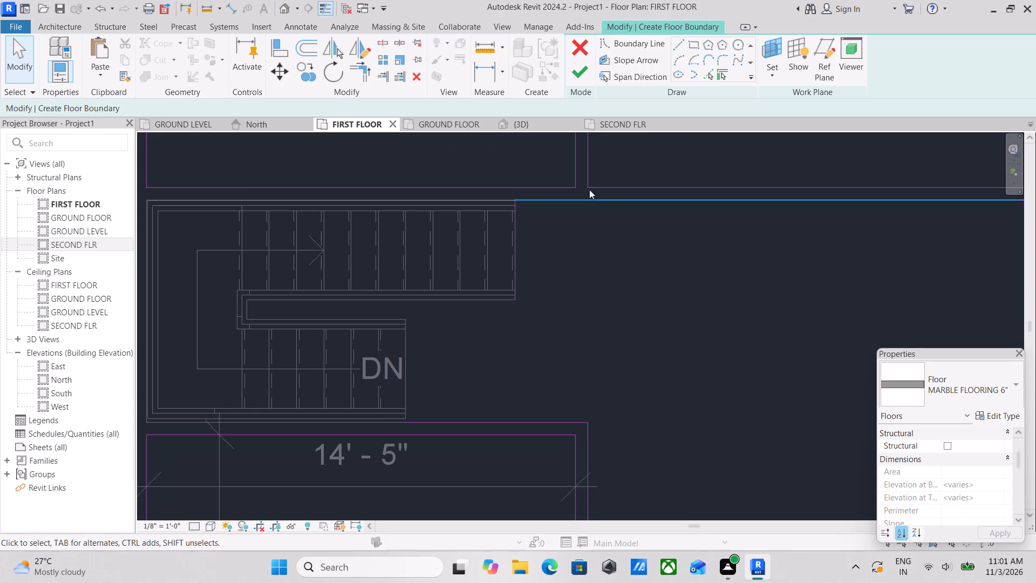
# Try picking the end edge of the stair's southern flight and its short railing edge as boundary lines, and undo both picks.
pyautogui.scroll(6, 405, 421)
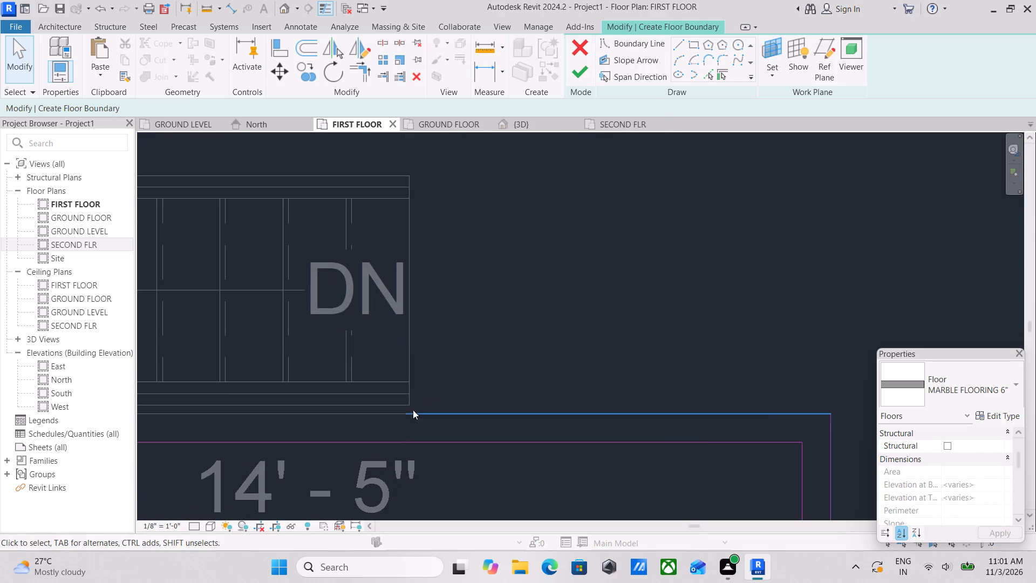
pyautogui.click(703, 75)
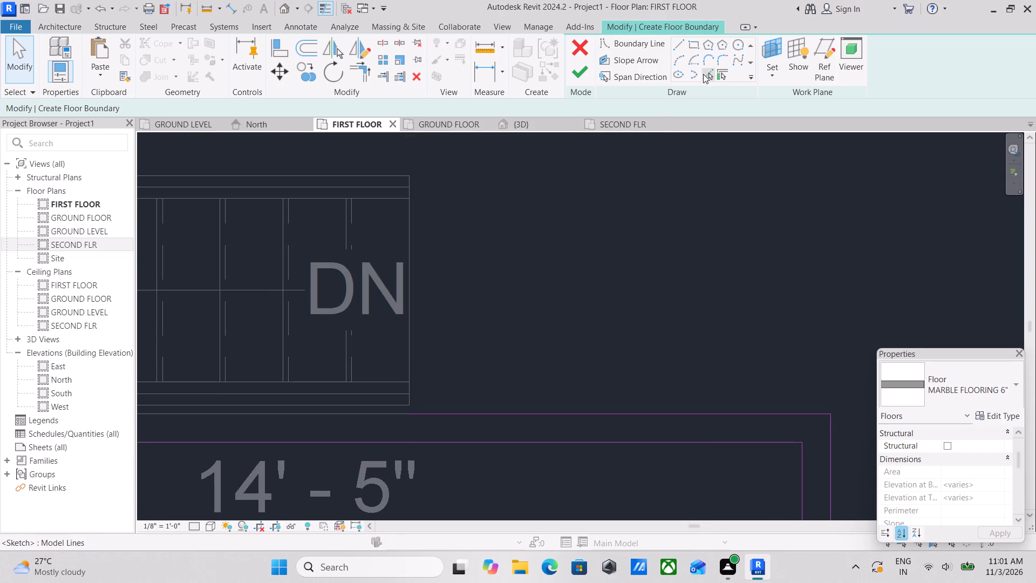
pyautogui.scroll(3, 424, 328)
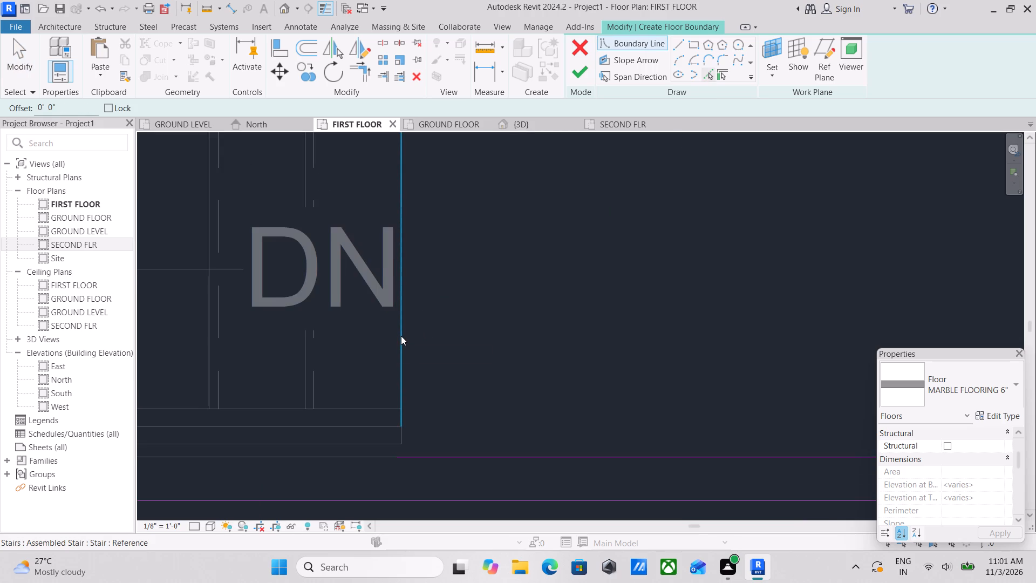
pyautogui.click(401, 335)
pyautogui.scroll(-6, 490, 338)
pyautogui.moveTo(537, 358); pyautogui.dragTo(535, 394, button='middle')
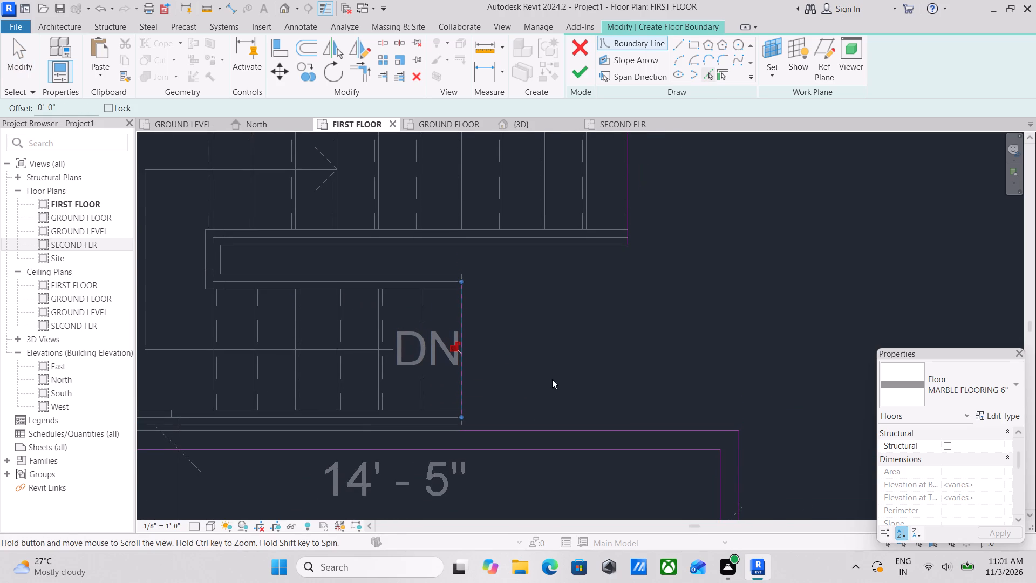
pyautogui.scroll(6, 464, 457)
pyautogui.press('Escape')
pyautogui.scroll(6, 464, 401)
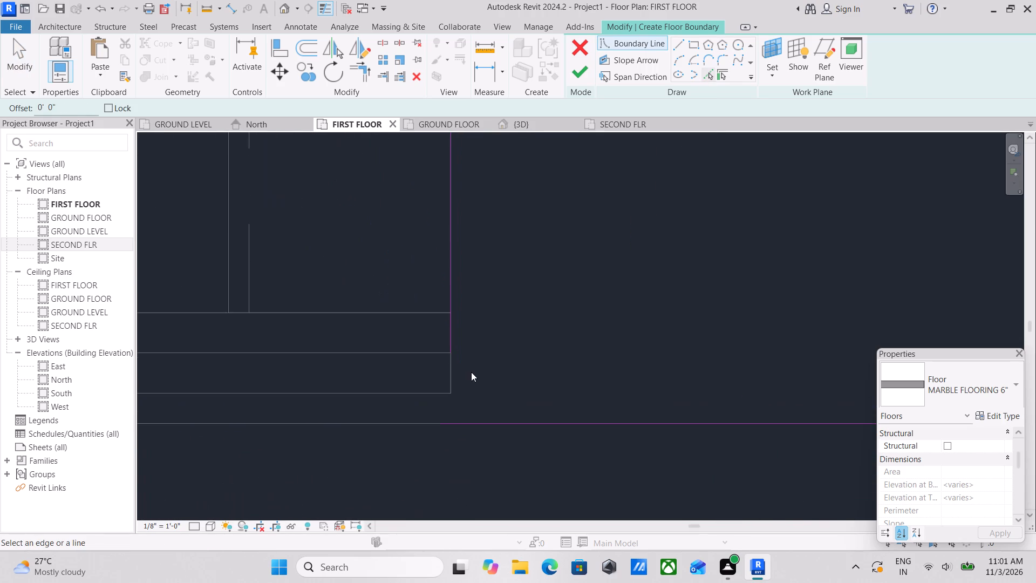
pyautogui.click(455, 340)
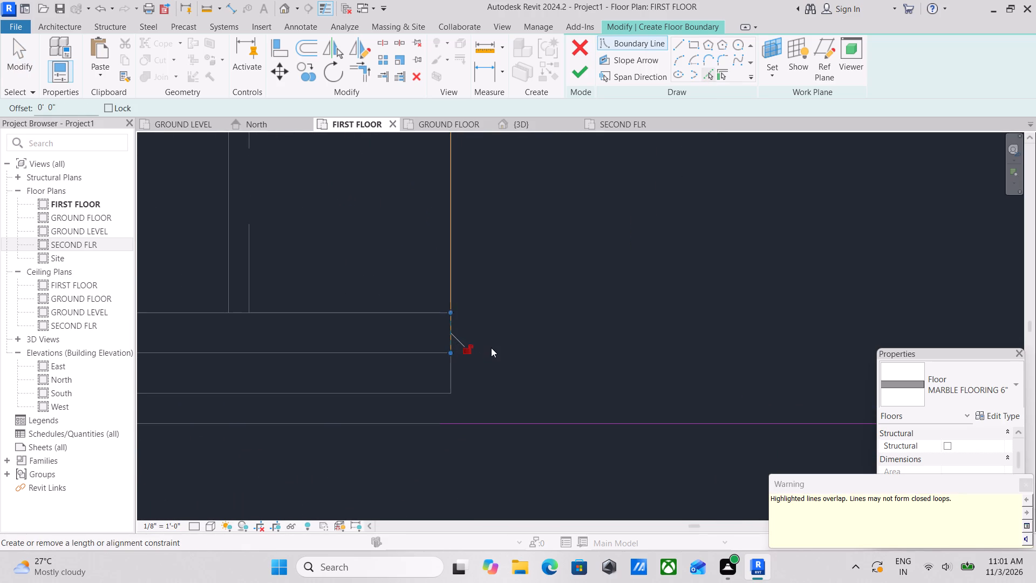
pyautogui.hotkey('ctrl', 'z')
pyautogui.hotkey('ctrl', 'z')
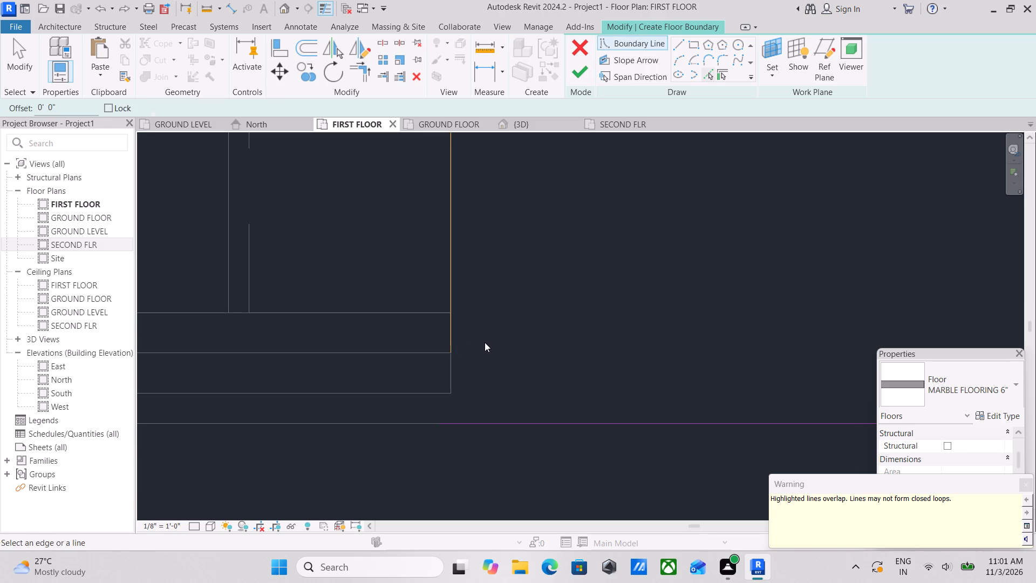
# Pick the end edge of the stair's southern flight as a floor boundary line.
pyautogui.scroll(-10, 485, 341)
pyautogui.moveTo(523, 345); pyautogui.dragTo(516, 372, button='middle')
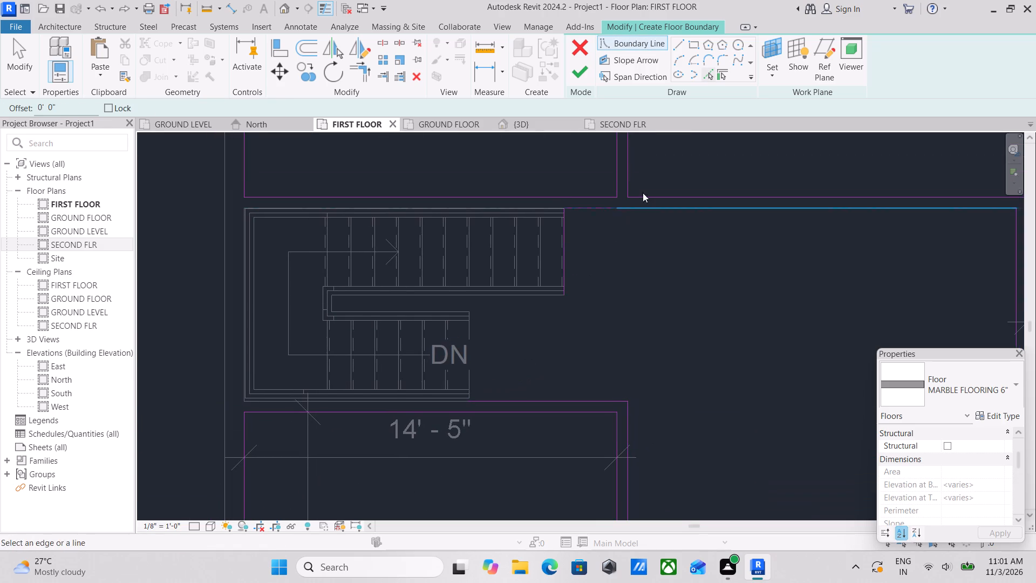
pyautogui.click(707, 76)
pyautogui.scroll(8, 499, 385)
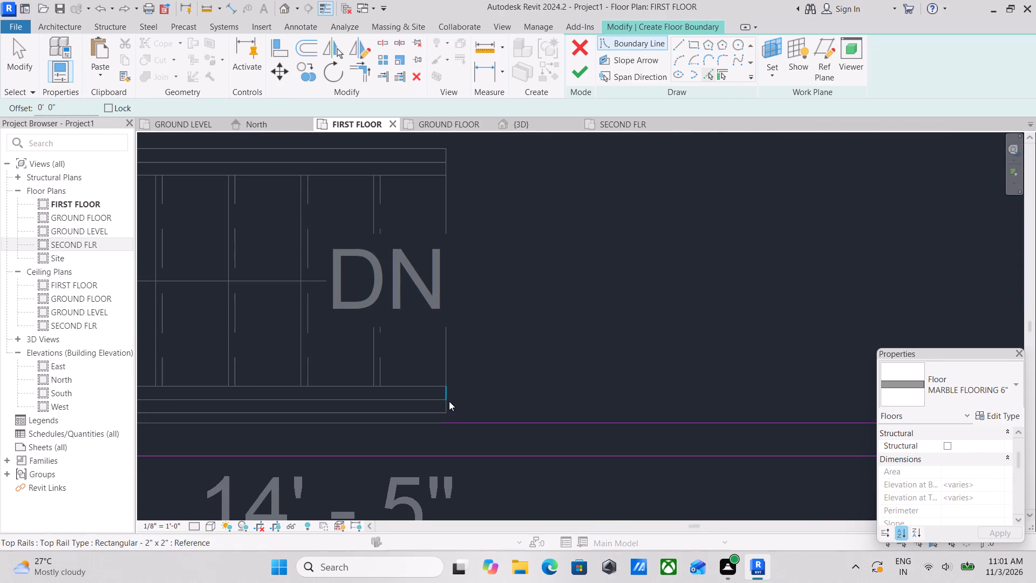
pyautogui.scroll(5, 450, 413)
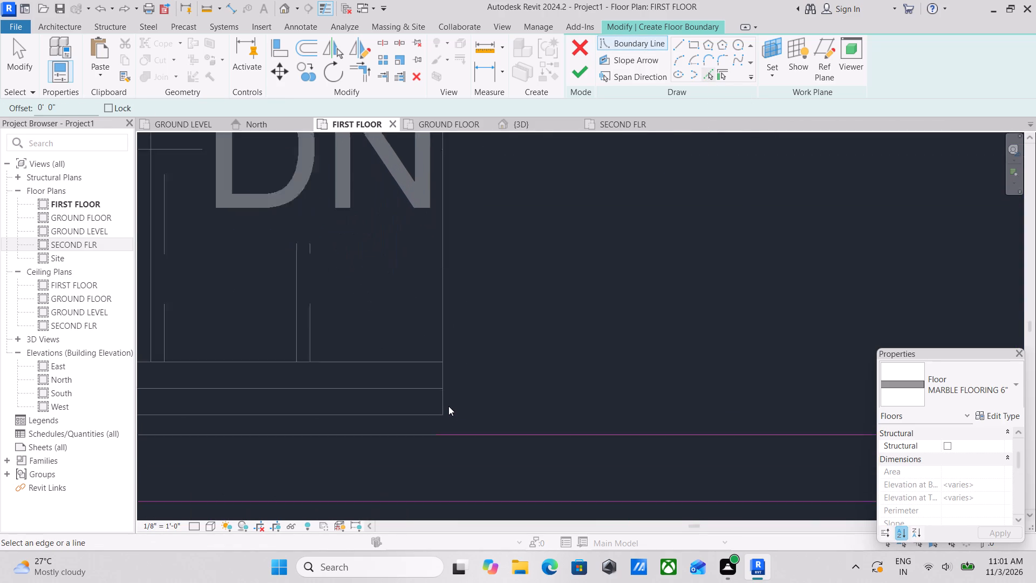
pyautogui.scroll(1, 448, 406)
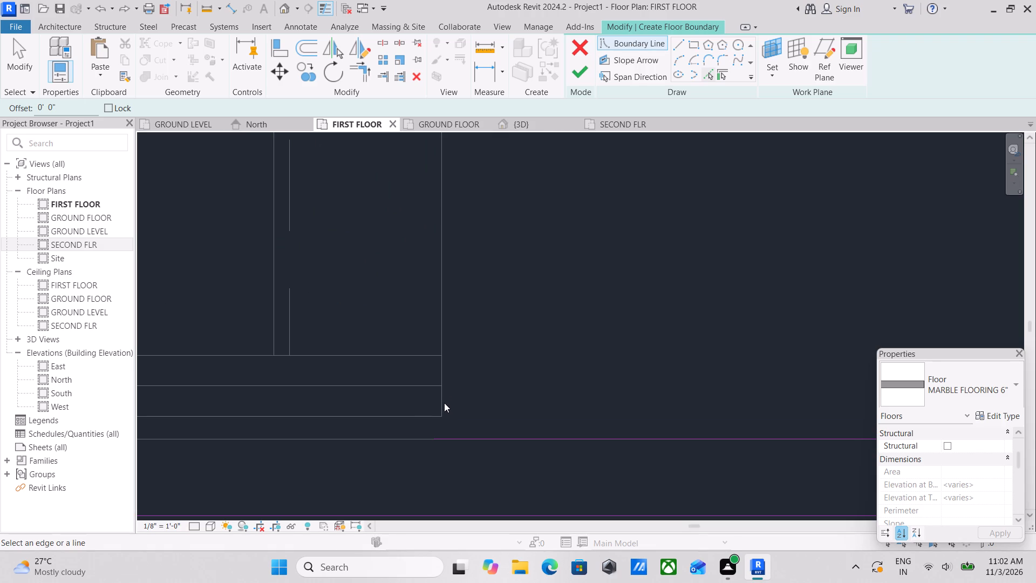
pyautogui.scroll(-2, 488, 301)
pyautogui.moveTo(488, 302); pyautogui.dragTo(483, 355, button='middle')
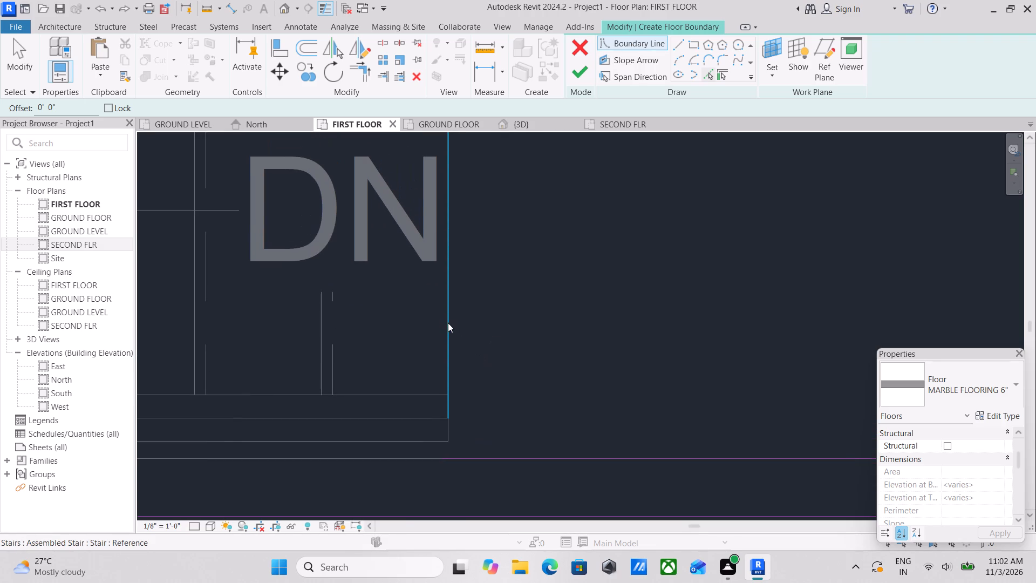
pyautogui.click(448, 323)
pyautogui.scroll(-3, 560, 341)
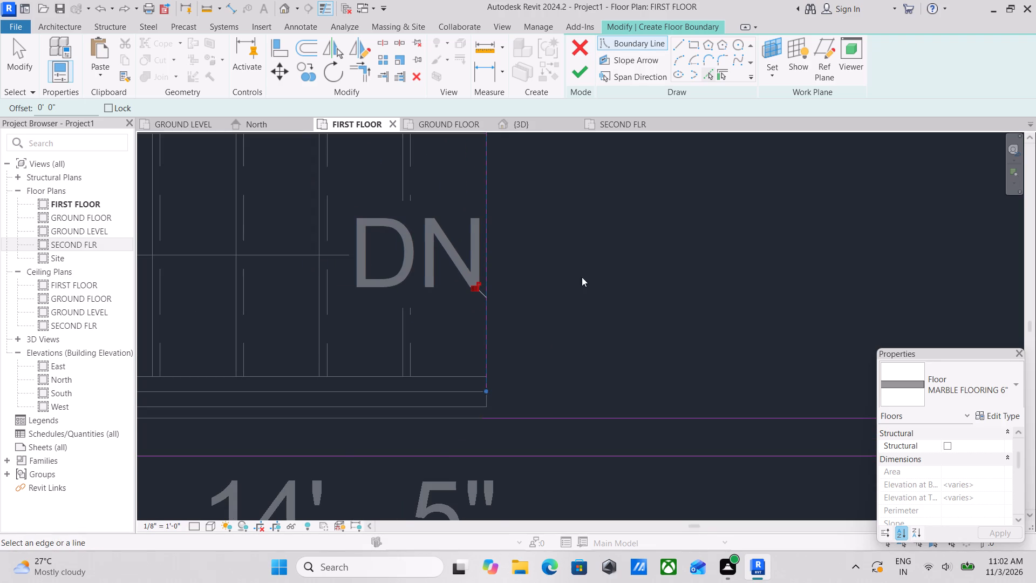
pyautogui.scroll(-1, 582, 277)
pyautogui.moveTo(582, 279); pyautogui.dragTo(581, 323, button='middle')
# Trim/extend the southern flight's boundary line and the hall's south boundary line to meet in a corner.
pyautogui.press('Escape')
pyautogui.write('TR')
pyautogui.scroll(3, 522, 422)
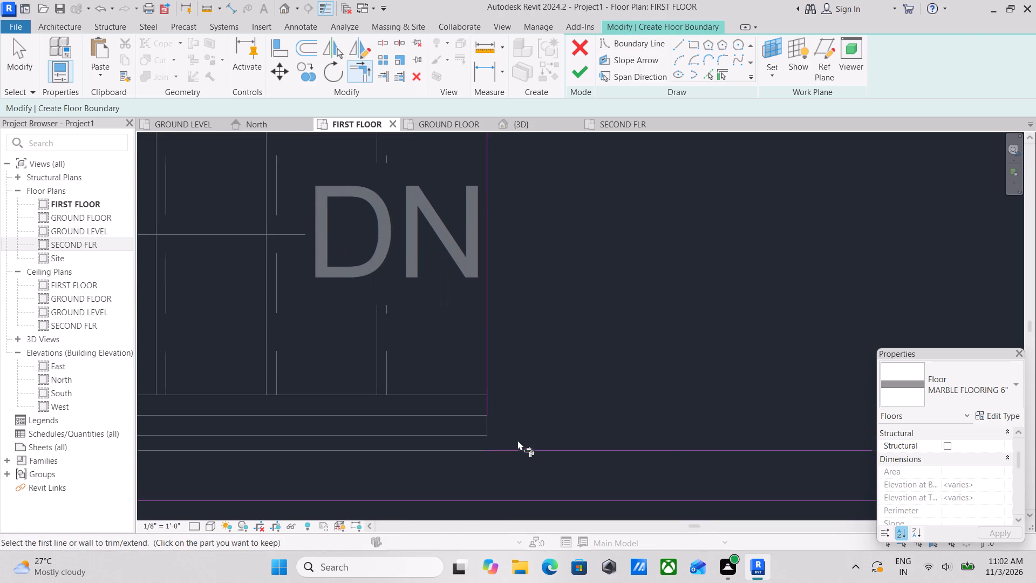
pyautogui.click(520, 448)
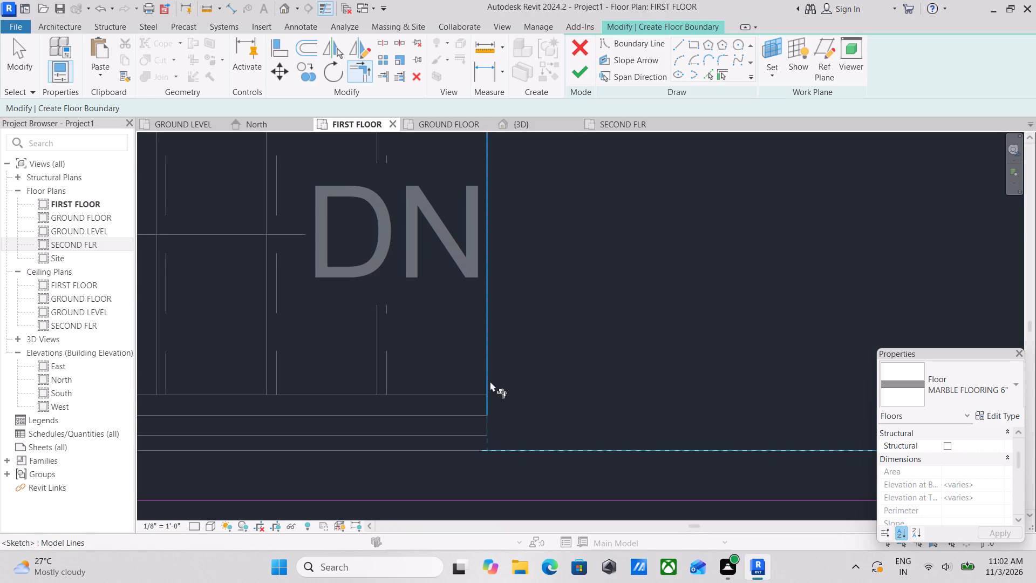
pyautogui.click(490, 381)
pyautogui.scroll(-3, 580, 347)
pyautogui.moveTo(580, 350); pyautogui.dragTo(541, 530, button='middle')
pyautogui.scroll(-3, 576, 425)
pyautogui.moveTo(576, 425); pyautogui.dragTo(576, 493, button='middle')
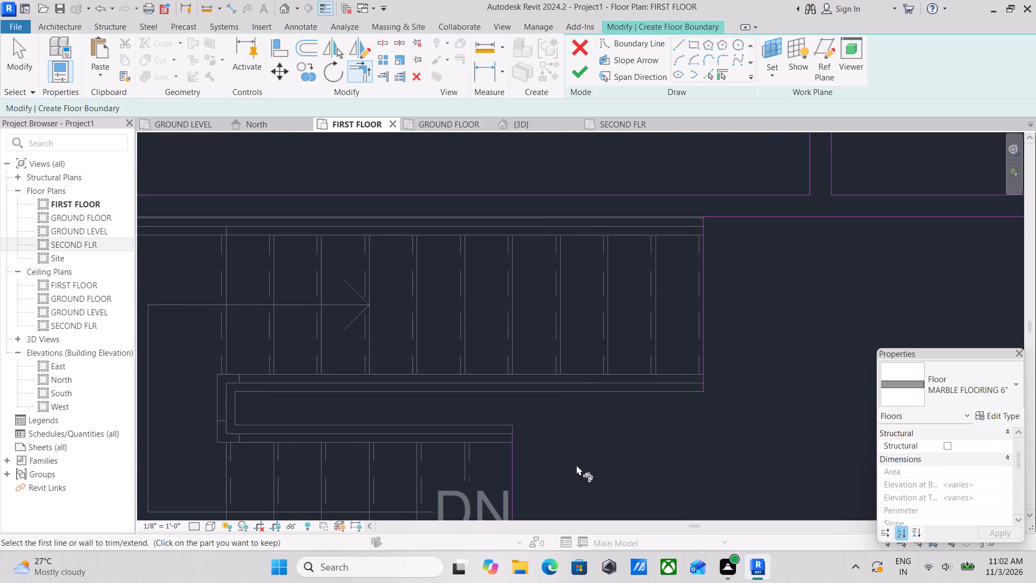
# Stretch the southern flight's boundary line north to the outer edge of the northern flight, making it about 4'-1 1/4" long.
pyautogui.press('Escape')
pyautogui.scroll(6, 517, 433)
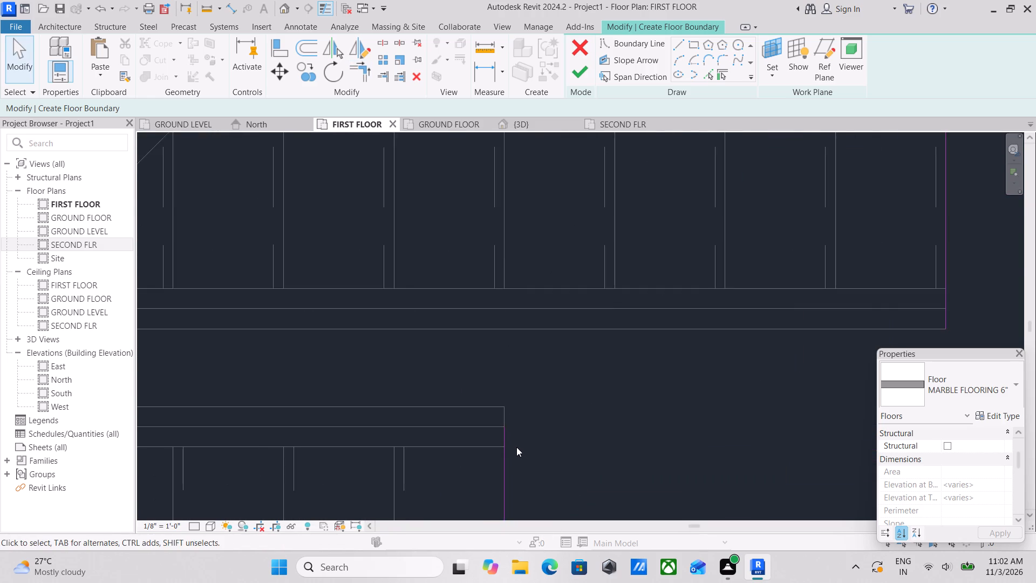
pyautogui.scroll(6, 516, 447)
pyautogui.press('Escape')
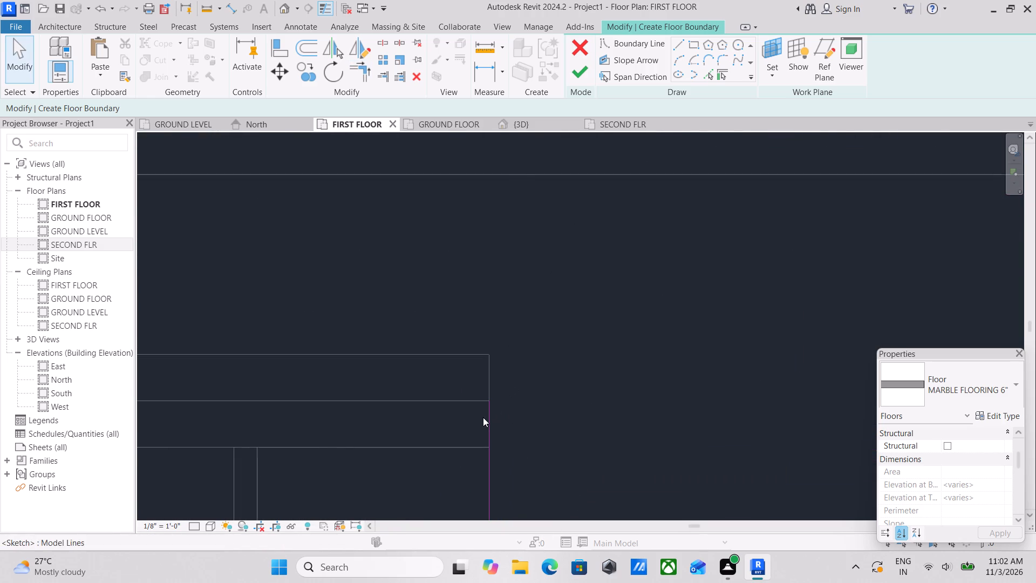
pyautogui.click(491, 418)
pyautogui.scroll(-6, 507, 390)
pyautogui.moveTo(609, 373); pyautogui.dragTo(638, 421, button='middle')
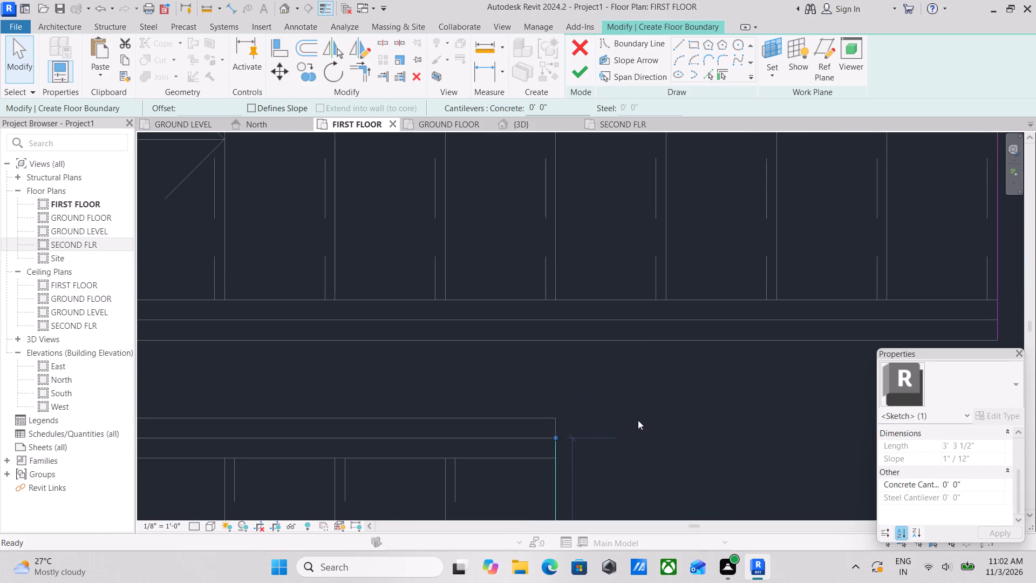
pyautogui.moveTo(554, 436); pyautogui.dragTo(565, 367)
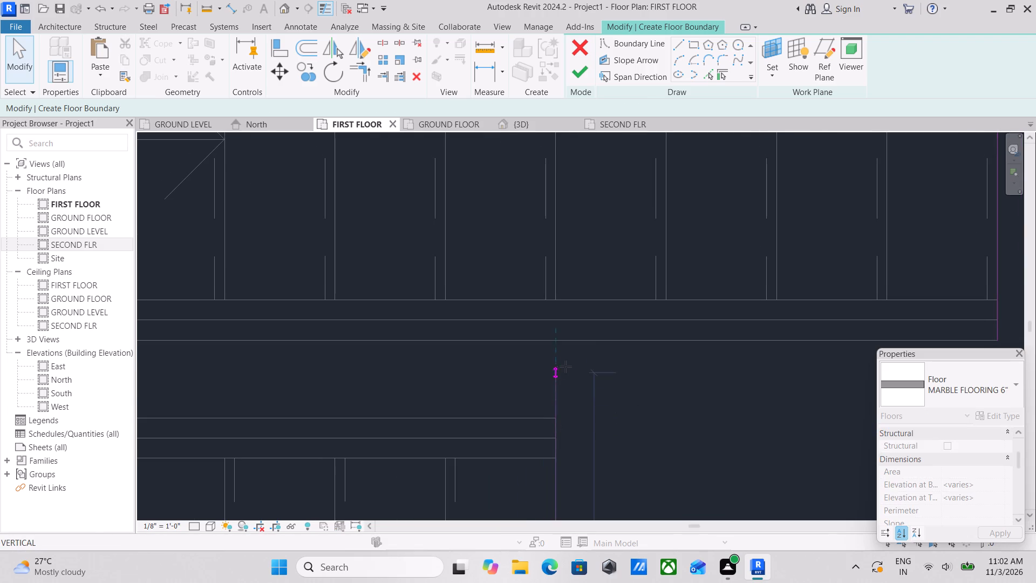
pyautogui.moveTo(565, 367); pyautogui.dragTo(566, 344)
pyautogui.scroll(-2, 598, 376)
pyautogui.moveTo(594, 375); pyautogui.dragTo(553, 390, button='middle')
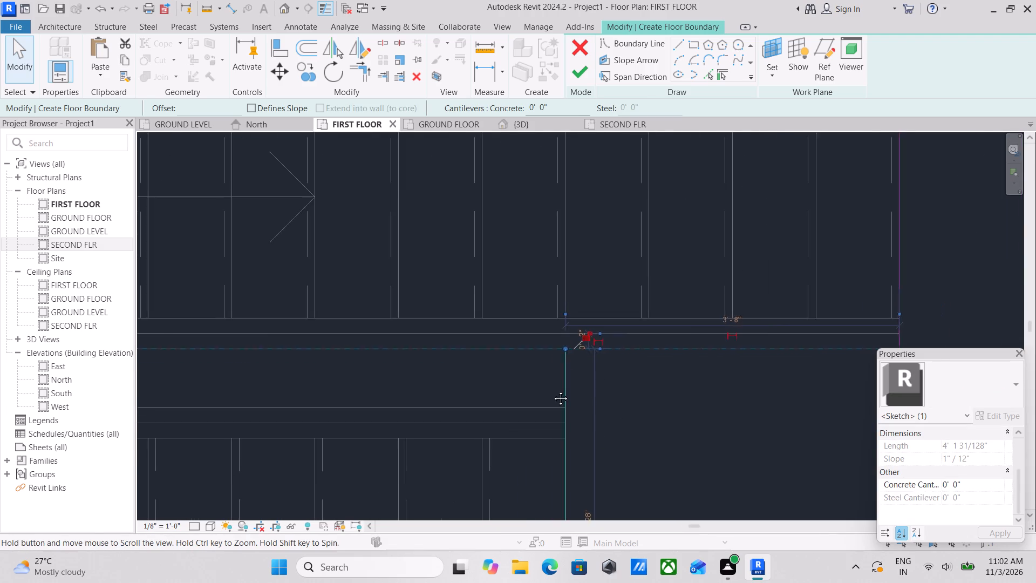
pyautogui.moveTo(553, 390); pyautogui.dragTo(530, 398, button='middle')
pyautogui.press('Escape')
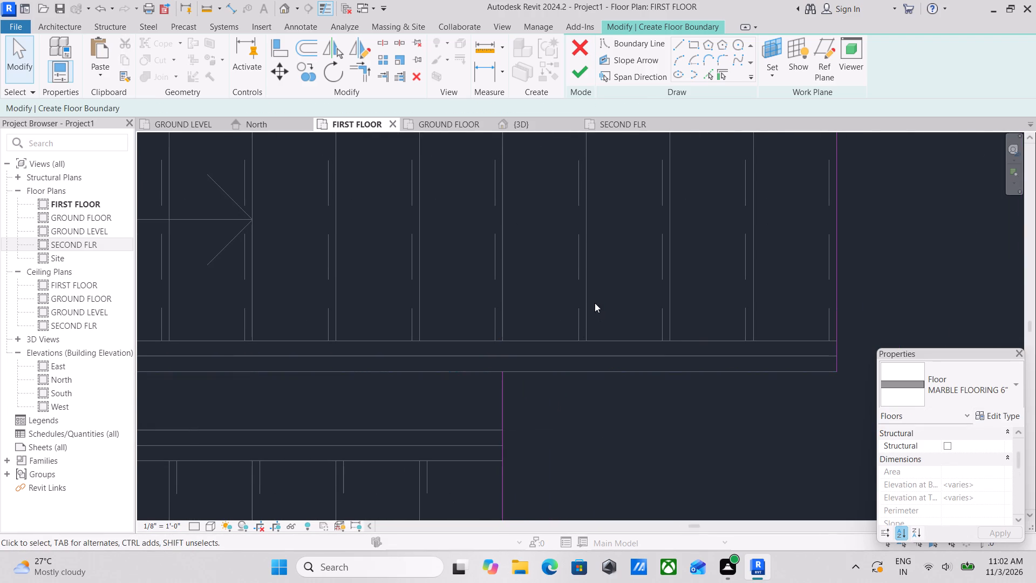
# Draw a boundary line about 3'-8" long along the northern flight's outer south edge, joining the two stair-end boundary lines.
pyautogui.click(676, 43)
pyautogui.scroll(2, 496, 349)
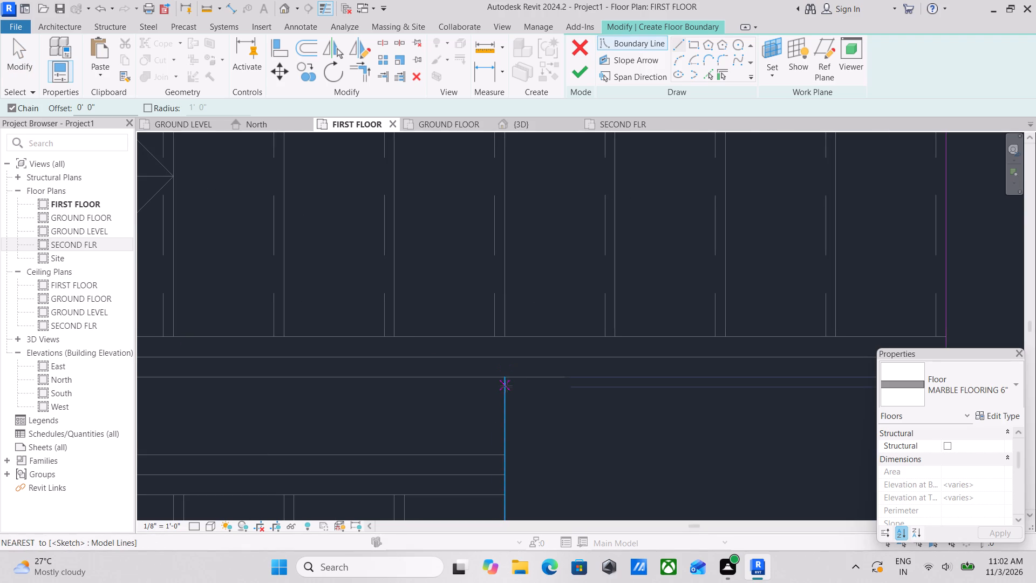
pyautogui.click(505, 379)
pyautogui.moveTo(632, 385); pyautogui.dragTo(422, 369, button='middle')
pyautogui.moveTo(615, 365); pyautogui.dragTo(597, 363, button='middle')
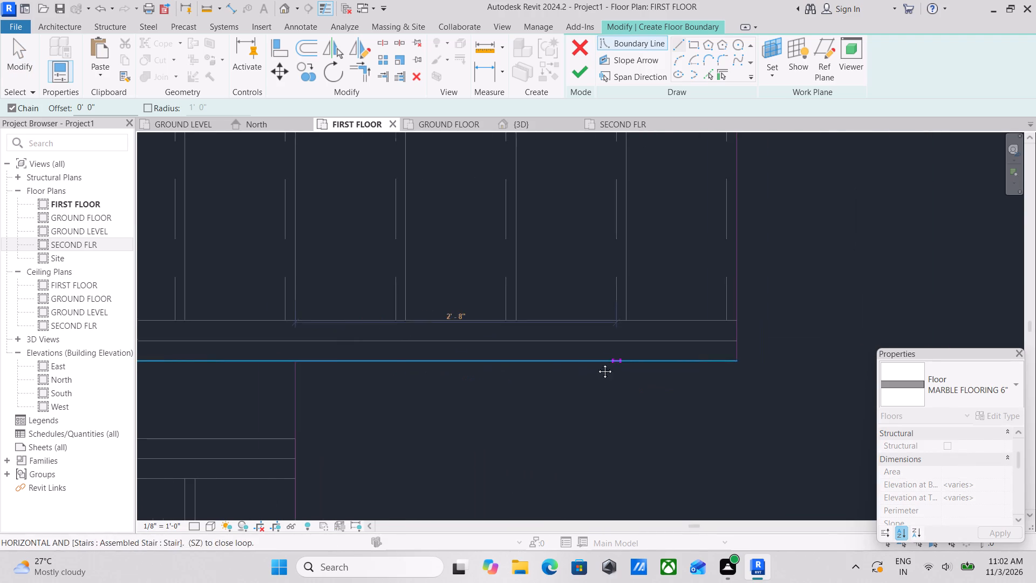
pyautogui.moveTo(597, 363); pyautogui.dragTo(534, 366, button='middle')
pyautogui.click(652, 362)
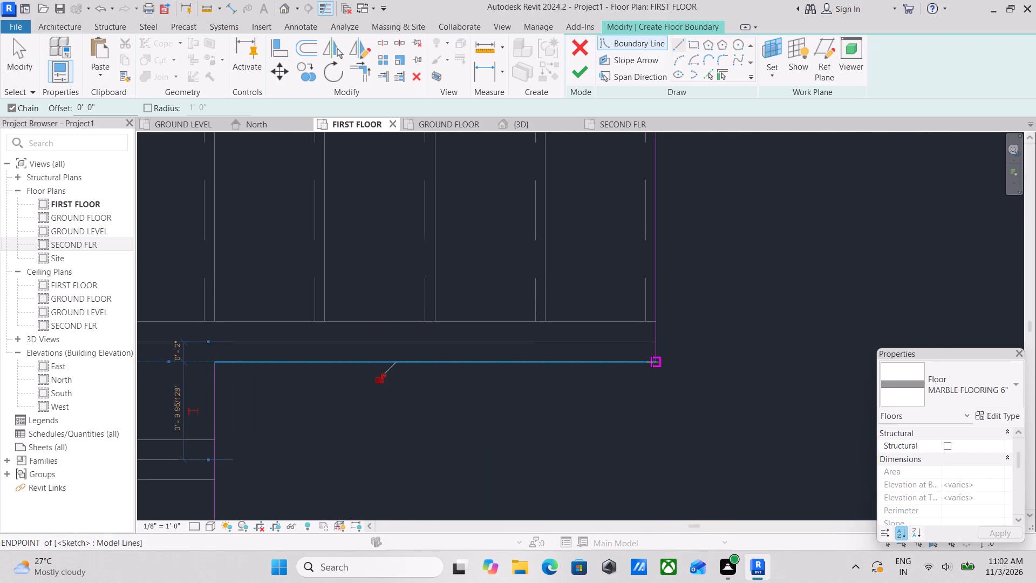
pyautogui.press('Escape')
pyautogui.press('Escape')
pyautogui.scroll(-5, 613, 385)
pyautogui.press('Escape')
# Examine the floor boundary sketch around the stair, the hall and the surrounding rooms.
pyautogui.scroll(-1, 651, 385)
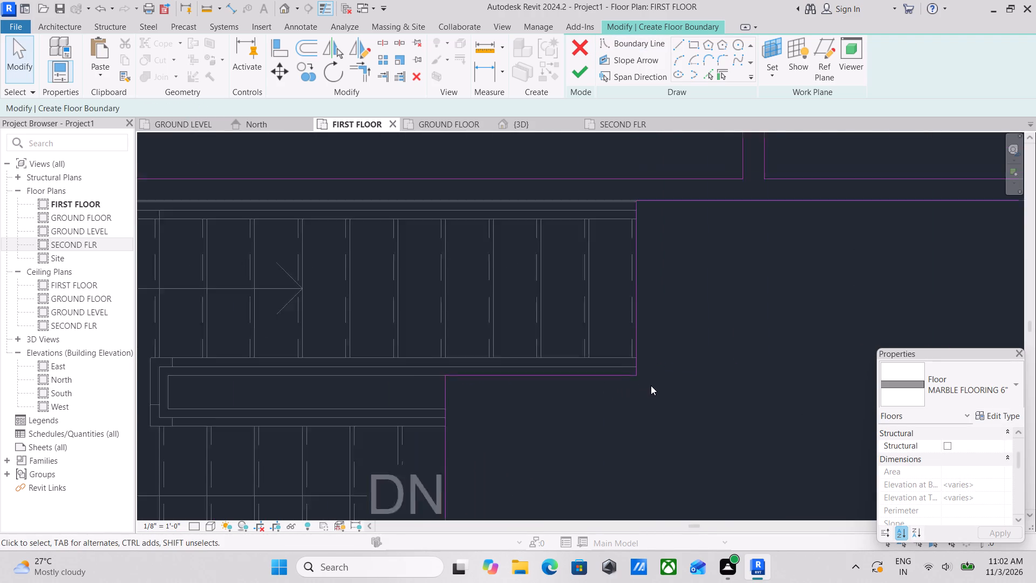
pyautogui.scroll(-11, 651, 385)
pyautogui.moveTo(687, 376); pyautogui.dragTo(690, 371, button='middle')
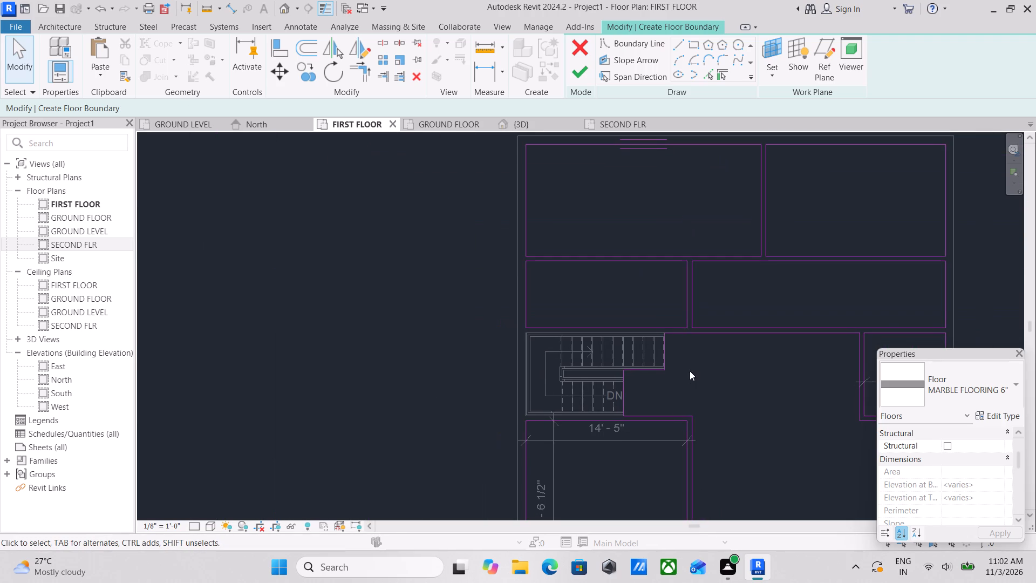
pyautogui.scroll(-1, 712, 375)
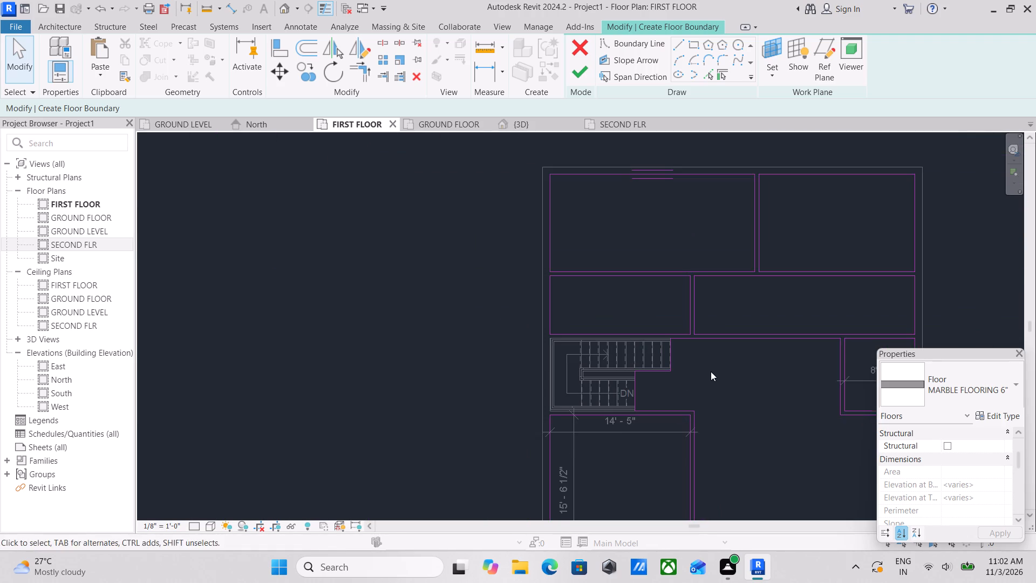
pyautogui.moveTo(709, 364); pyautogui.dragTo(707, 347, button='middle')
pyautogui.scroll(3, 673, 364)
pyautogui.scroll(6, 588, 401)
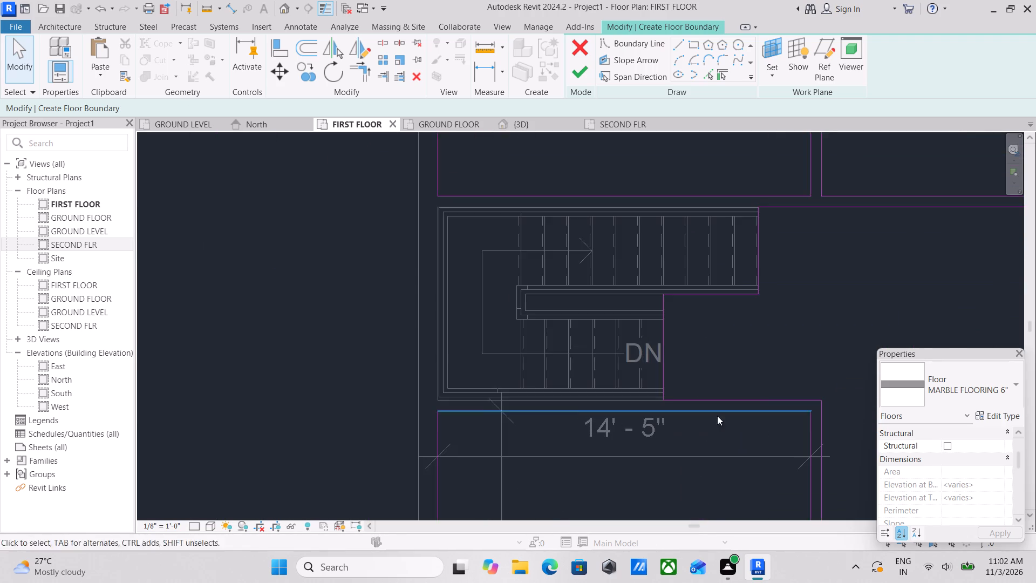
pyautogui.scroll(2, 717, 416)
pyautogui.scroll(-3, 738, 276)
pyautogui.moveTo(756, 291); pyautogui.dragTo(652, 362, button='middle')
pyautogui.scroll(-1, 783, 290)
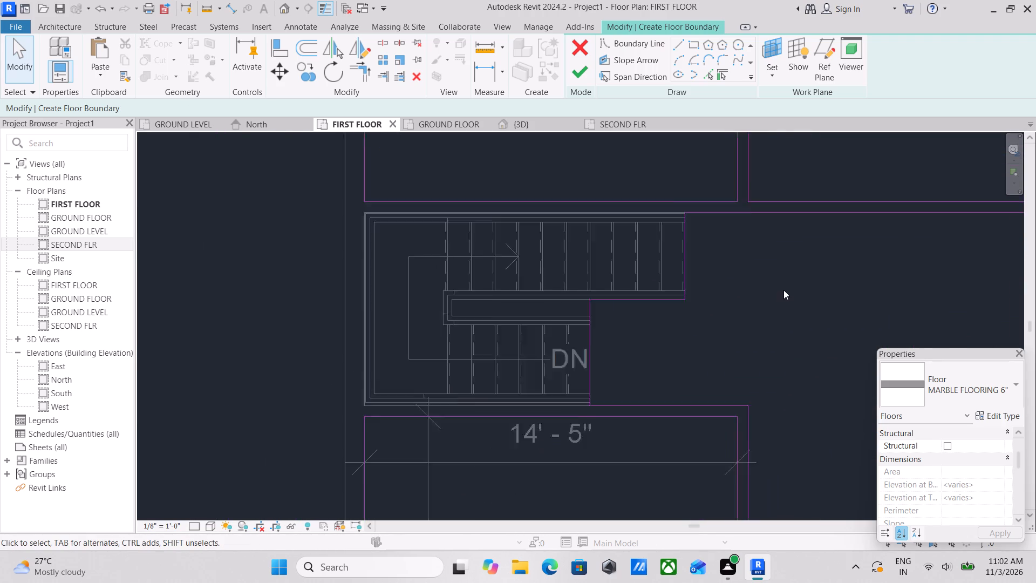
# Finish the FIRST FLOOR floor boundary sketch without saving the project and without attaching the walls below to the floor.
pyautogui.scroll(-1, 783, 290)
pyautogui.moveTo(782, 291); pyautogui.dragTo(734, 318, button='middle')
pyautogui.scroll(1, 714, 316)
pyautogui.click(584, 79)
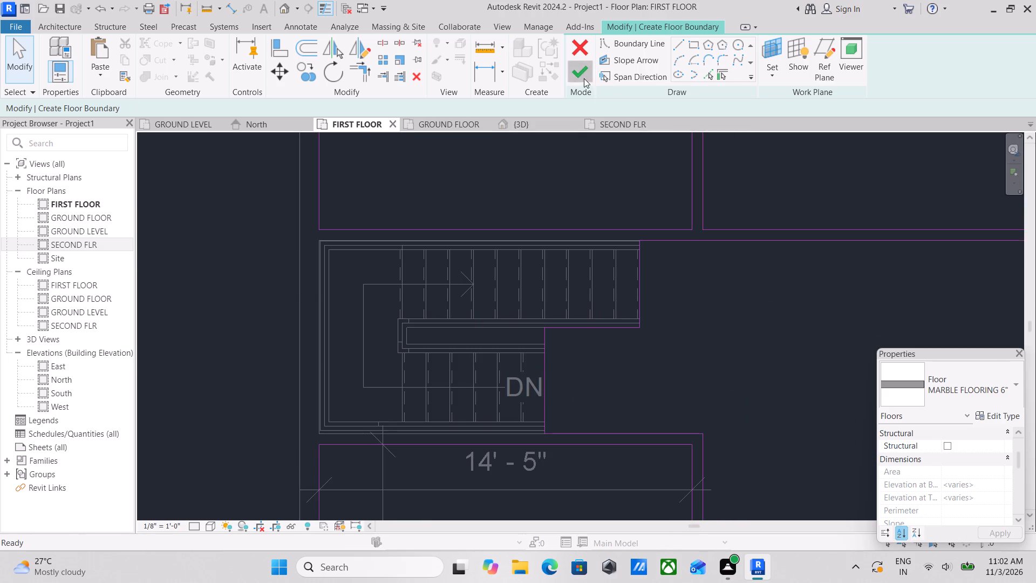
pyautogui.click(621, 157)
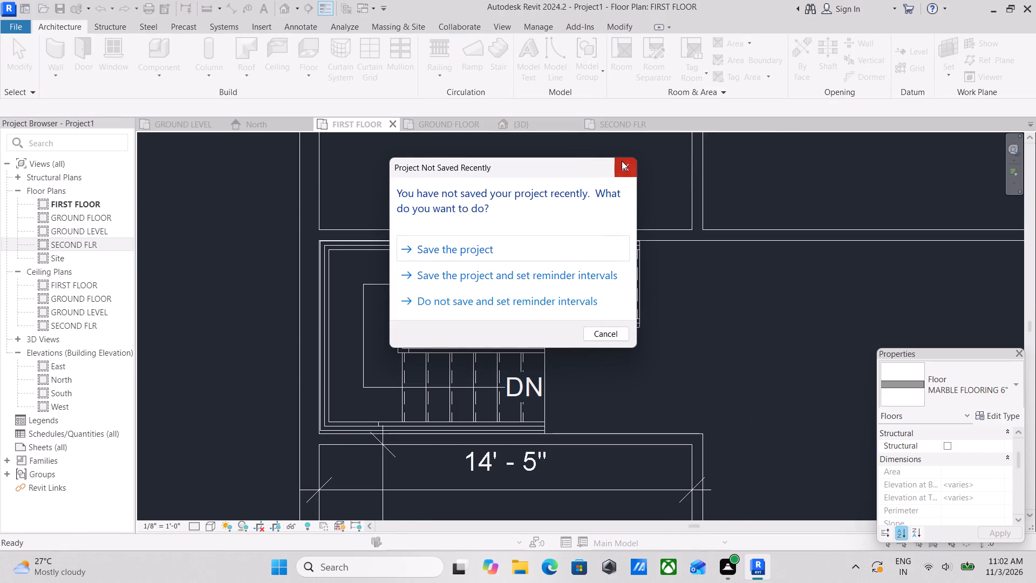
pyautogui.click(633, 162)
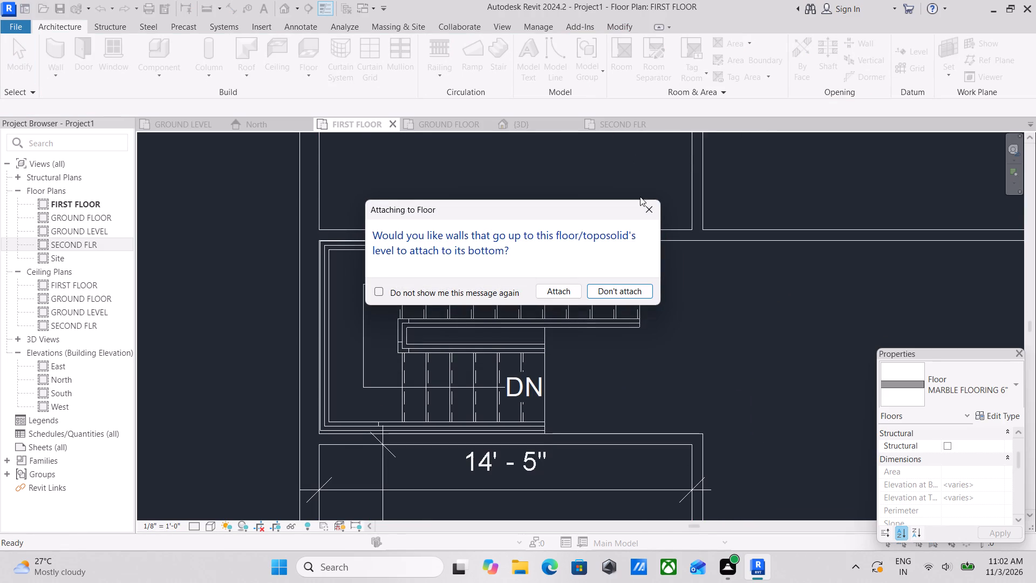
pyautogui.click(621, 288)
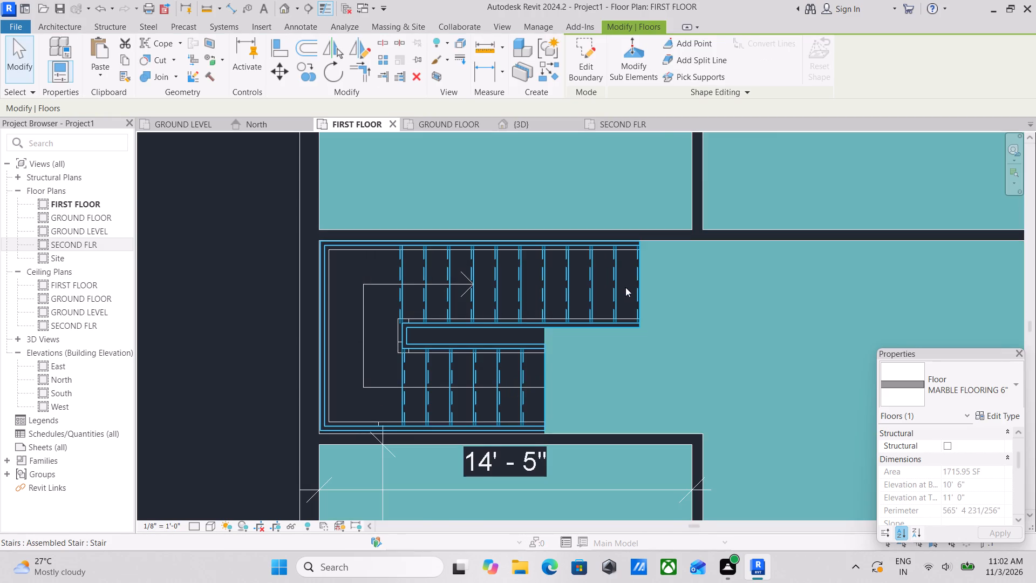
# In the 3D view, delete the first-storey OUTER WALL THICKNESS 9" wall along the building's front edge.
pyautogui.scroll(-8, 626, 287)
pyautogui.scroll(-5, 635, 348)
pyautogui.keyDown('shift'); pyautogui.moveTo(667, 348); pyautogui.dragTo(669, 345, button='middle'); pyautogui.keyUp('shift')
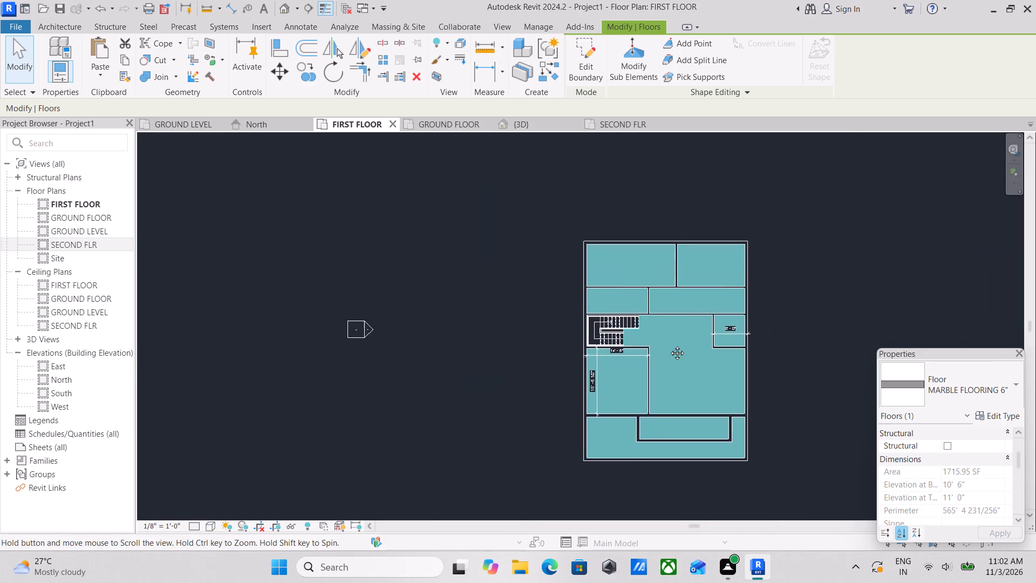
pyautogui.keyDown('shift'); pyautogui.moveTo(669, 345); pyautogui.dragTo(649, 308, button='middle'); pyautogui.keyUp('shift')
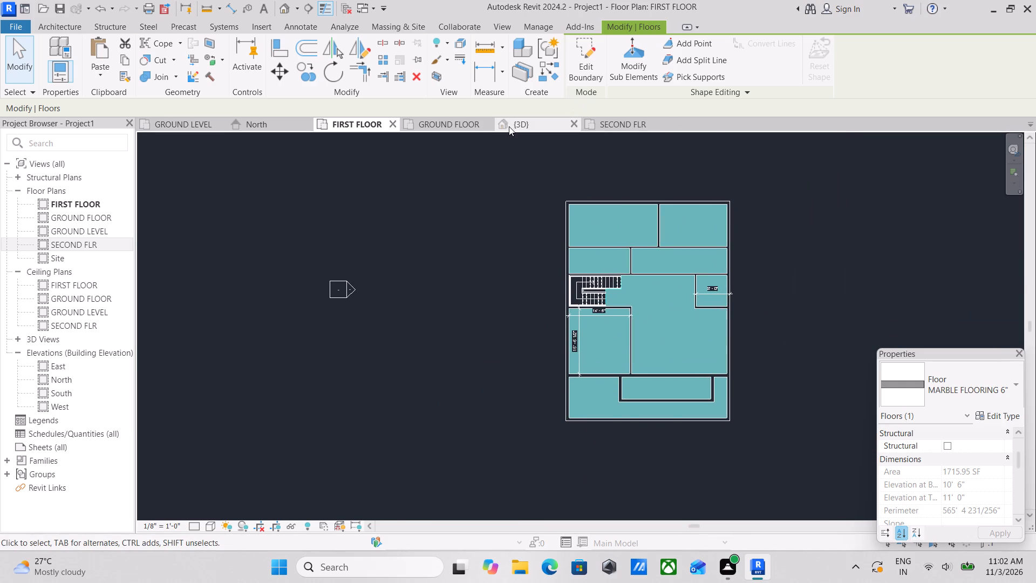
pyautogui.click(509, 126)
pyautogui.scroll(-6, 617, 276)
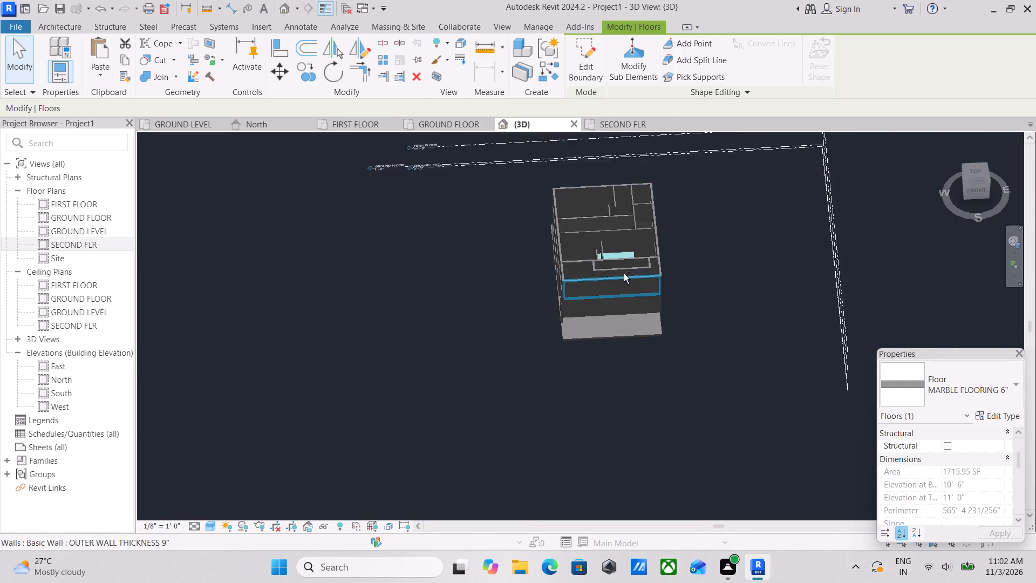
pyautogui.keyDown('shift'); pyautogui.moveTo(624, 274); pyautogui.dragTo(764, 209, button='middle'); pyautogui.keyUp('shift')
pyautogui.scroll(4, 689, 236)
pyautogui.scroll(2, 642, 257)
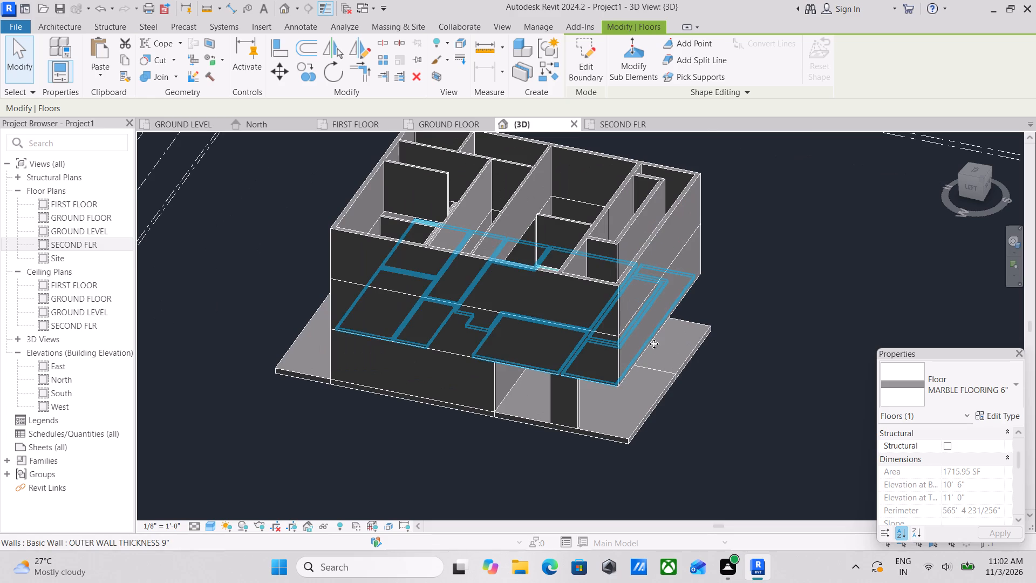
pyautogui.scroll(7, 679, 338)
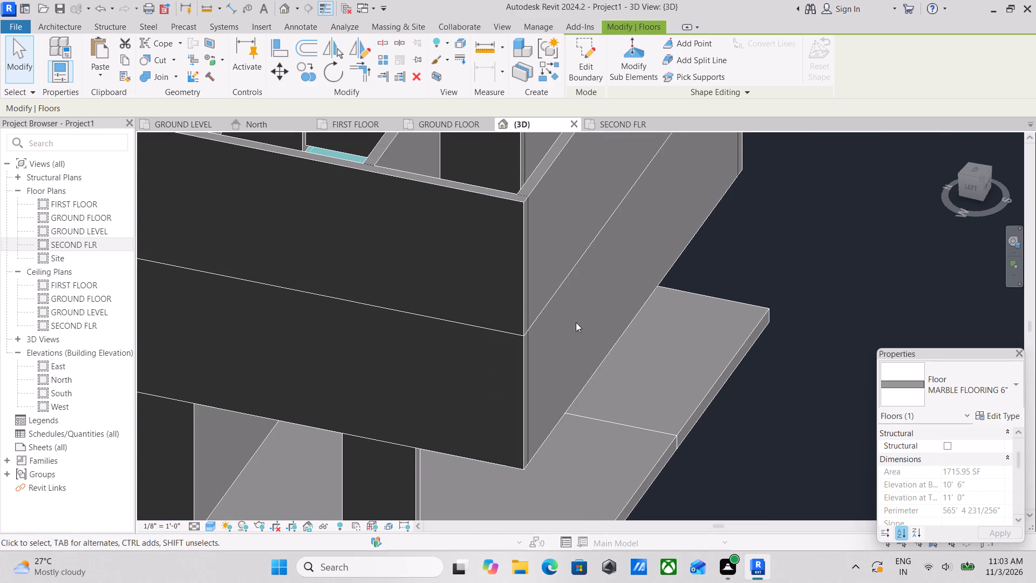
pyautogui.click(562, 293)
pyautogui.rightClick(563, 293)
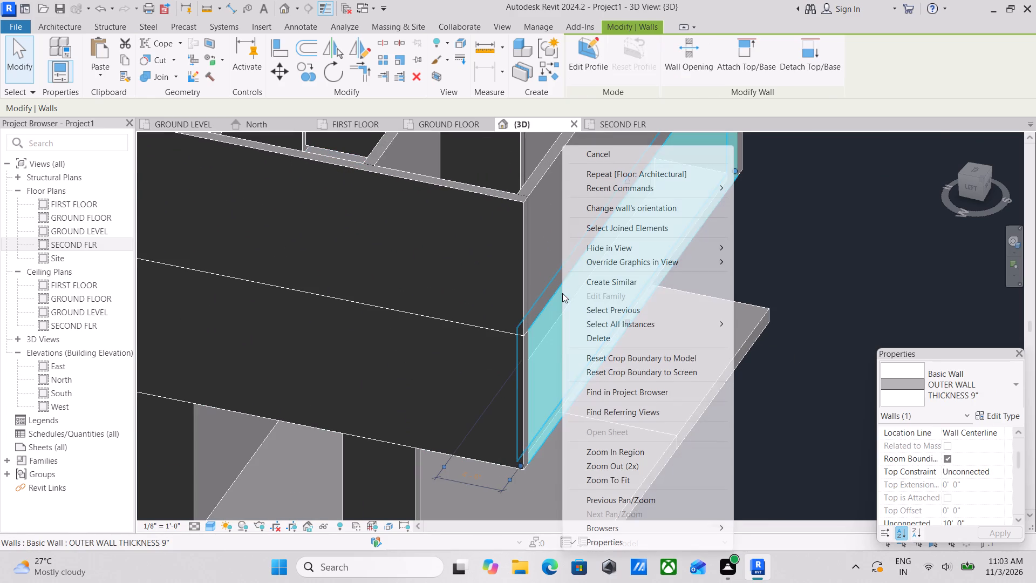
pyautogui.click(602, 341)
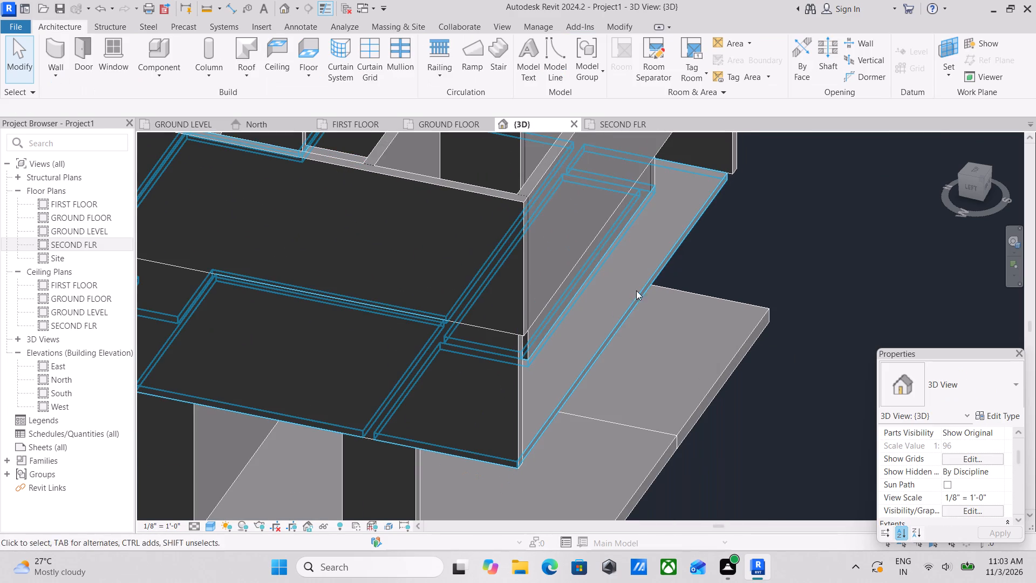
# Examine the building in 3D, checking the opened first-storey front, the new floor slab and the rooms from above.
pyautogui.scroll(-4, 663, 272)
pyautogui.keyDown('shift'); pyautogui.moveTo(690, 289); pyautogui.dragTo(676, 286, button='middle'); pyautogui.keyUp('shift')
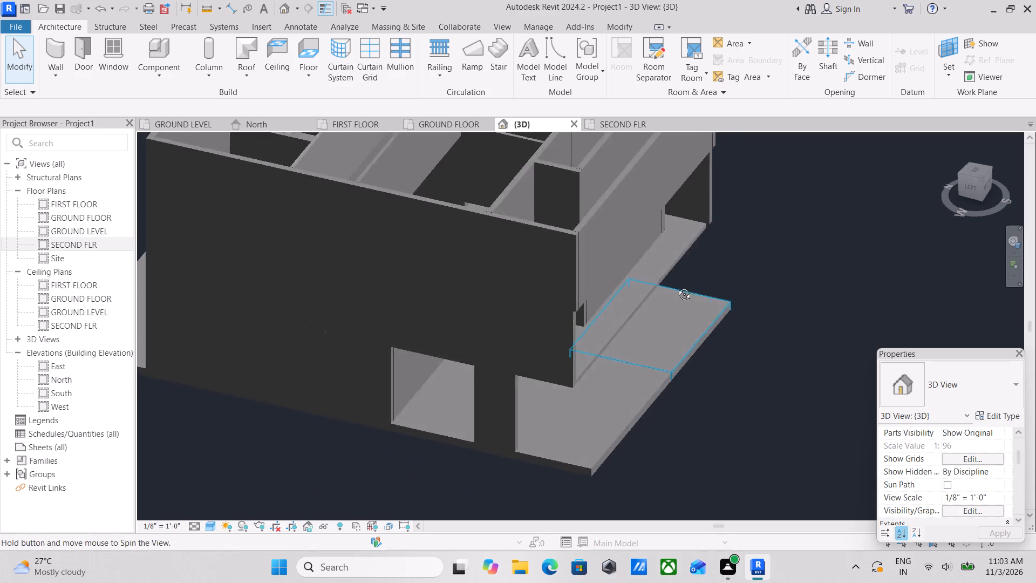
pyautogui.keyDown('shift'); pyautogui.moveTo(676, 286); pyautogui.dragTo(548, 211, button='middle'); pyautogui.keyUp('shift')
pyautogui.keyDown('shift'); pyautogui.moveTo(539, 271); pyautogui.dragTo(600, 289, button='middle'); pyautogui.keyUp('shift')
pyautogui.scroll(-2, 596, 292)
pyautogui.moveTo(596, 291); pyautogui.dragTo(595, 328, button='middle')
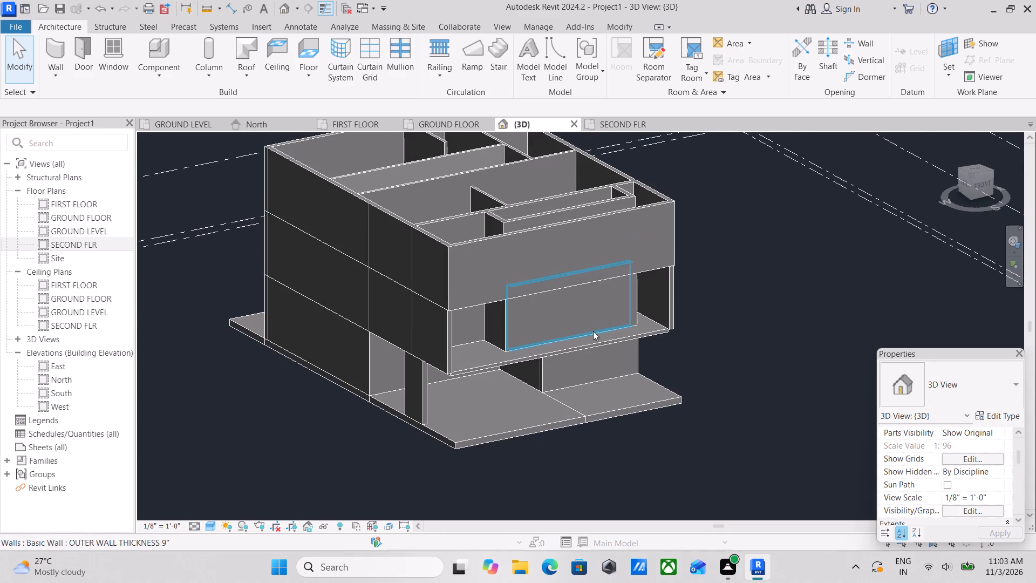
pyautogui.scroll(-1, 598, 329)
pyautogui.moveTo(598, 329); pyautogui.dragTo(605, 347, button='middle')
pyautogui.scroll(1, 572, 333)
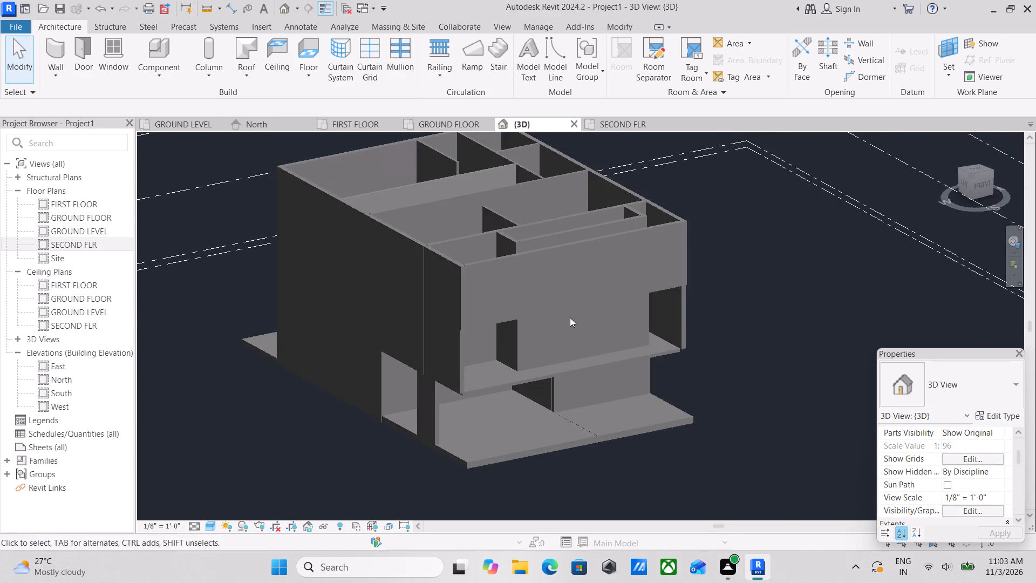
pyautogui.scroll(8, 479, 365)
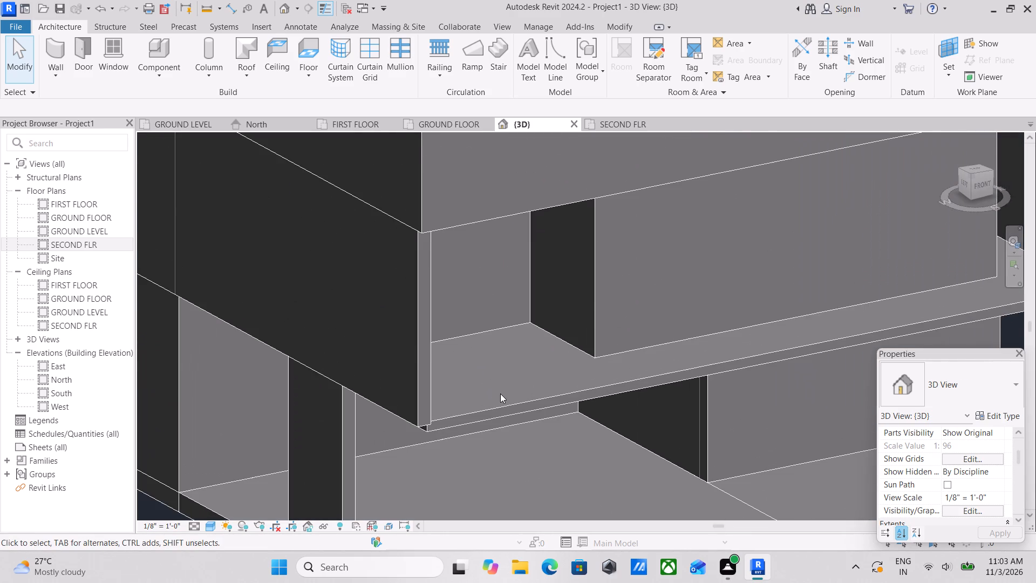
pyautogui.scroll(-3, 548, 354)
pyautogui.moveTo(548, 354); pyautogui.dragTo(540, 394, button='middle')
pyautogui.scroll(-3, 548, 349)
pyautogui.moveTo(549, 349); pyautogui.dragTo(558, 381, button='middle')
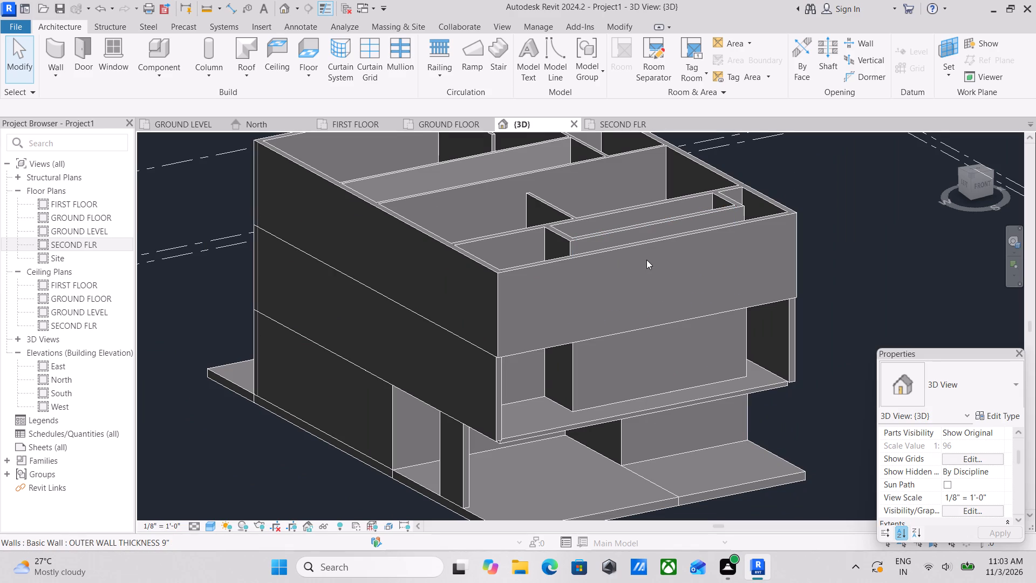
pyautogui.scroll(-3, 625, 228)
pyautogui.scroll(3, 625, 228)
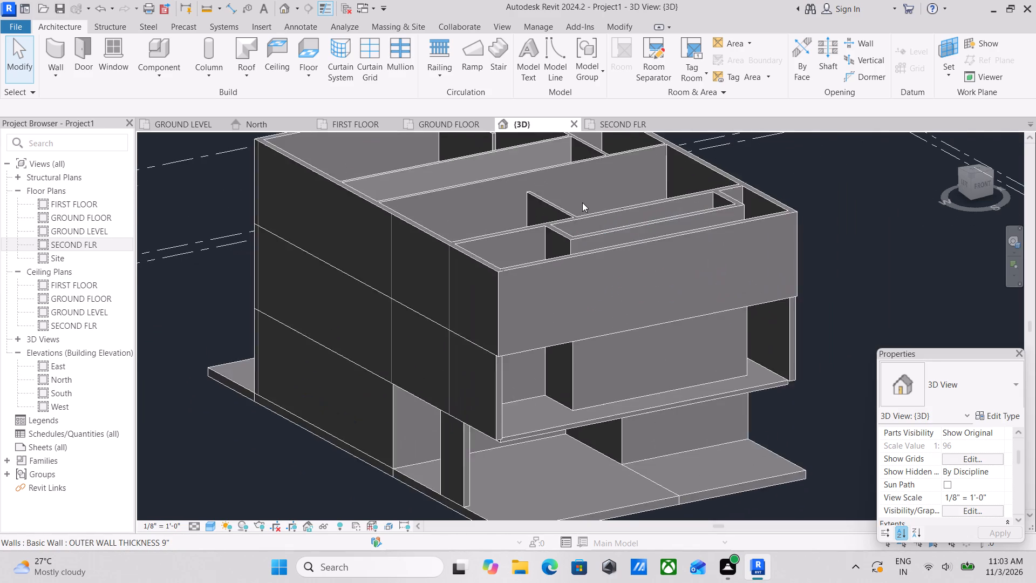
pyautogui.scroll(-2, 582, 202)
pyautogui.keyDown('shift'); pyautogui.moveTo(600, 214); pyautogui.dragTo(495, 349, button='middle'); pyautogui.keyUp('shift')
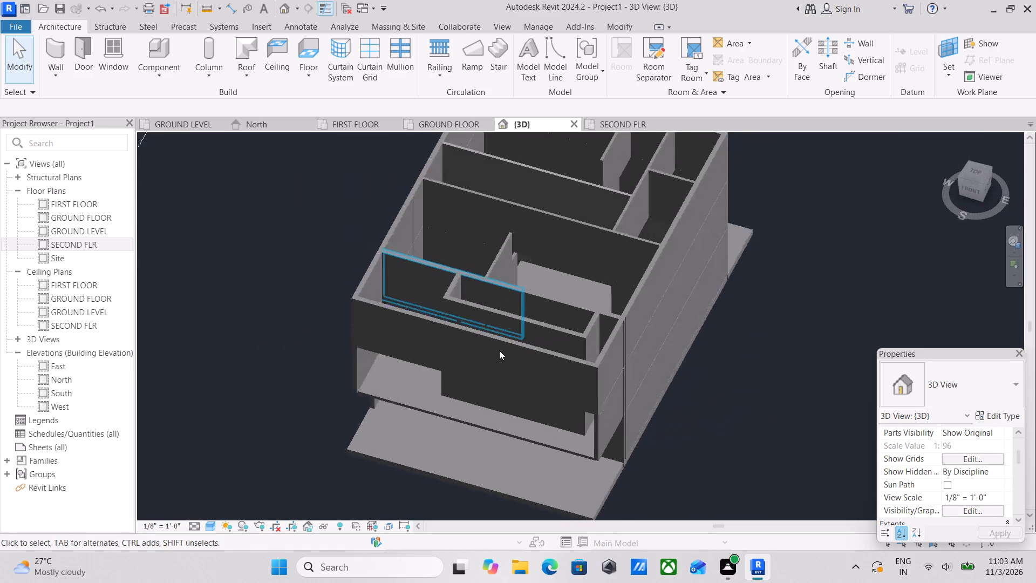
pyautogui.keyDown('shift'); pyautogui.moveTo(495, 307); pyautogui.dragTo(548, 409, button='middle'); pyautogui.keyUp('shift')
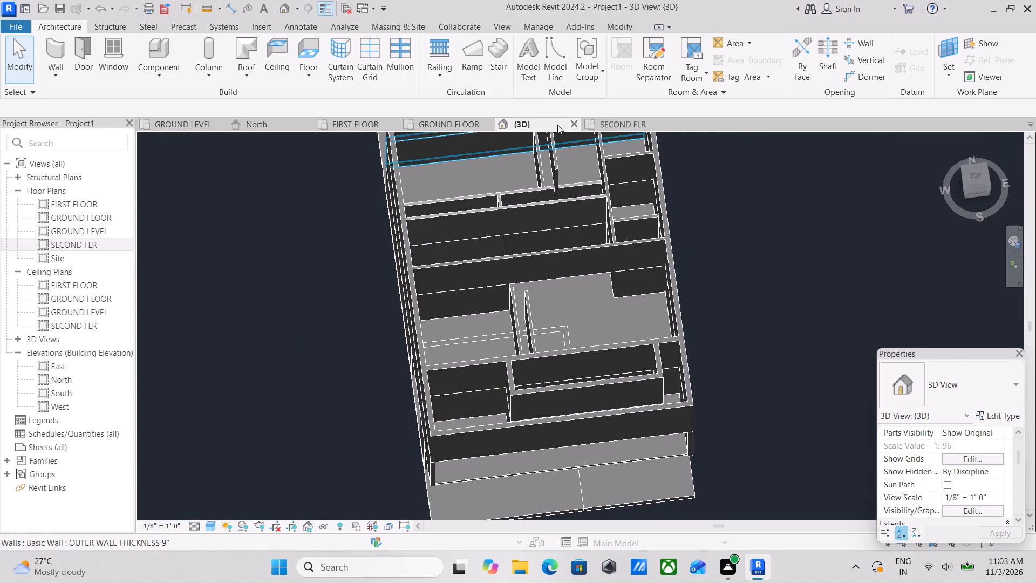
# Examine the FIRST FLOOR plan and the SECOND FLR plan, checking the wall and room layouts.
pyautogui.click(374, 125)
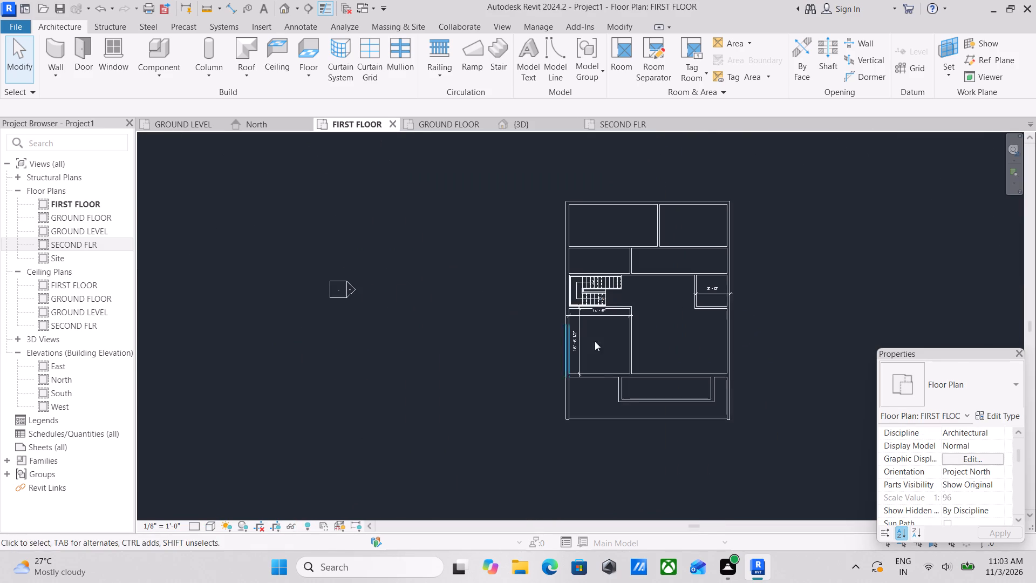
pyautogui.scroll(4, 739, 377)
pyautogui.scroll(-3, 672, 295)
pyautogui.moveTo(635, 313); pyautogui.dragTo(548, 390, button='middle')
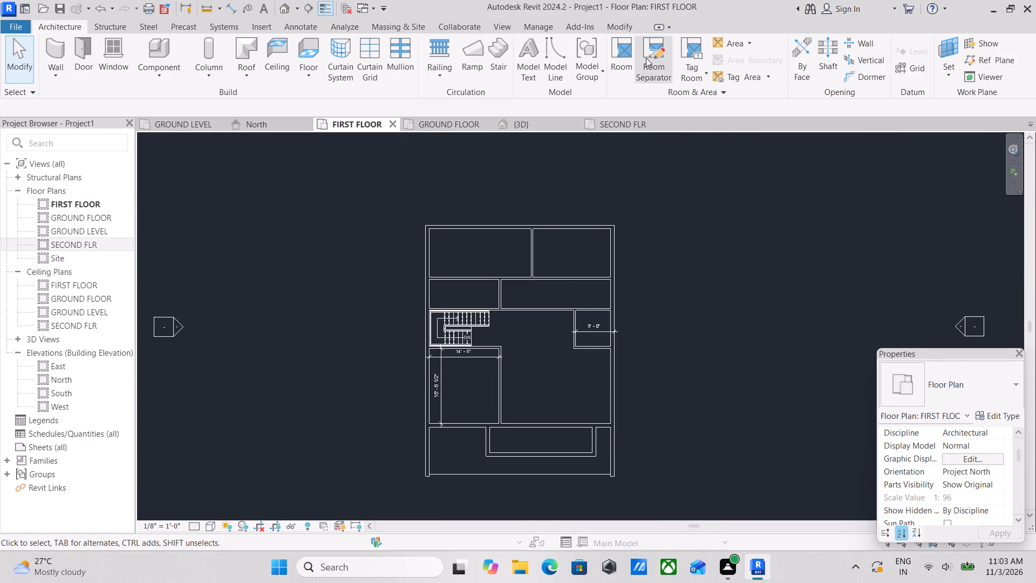
pyautogui.click(607, 120)
pyautogui.scroll(-3, 626, 338)
pyautogui.moveTo(602, 340); pyautogui.dragTo(513, 280, button='middle')
pyautogui.scroll(1, 635, 417)
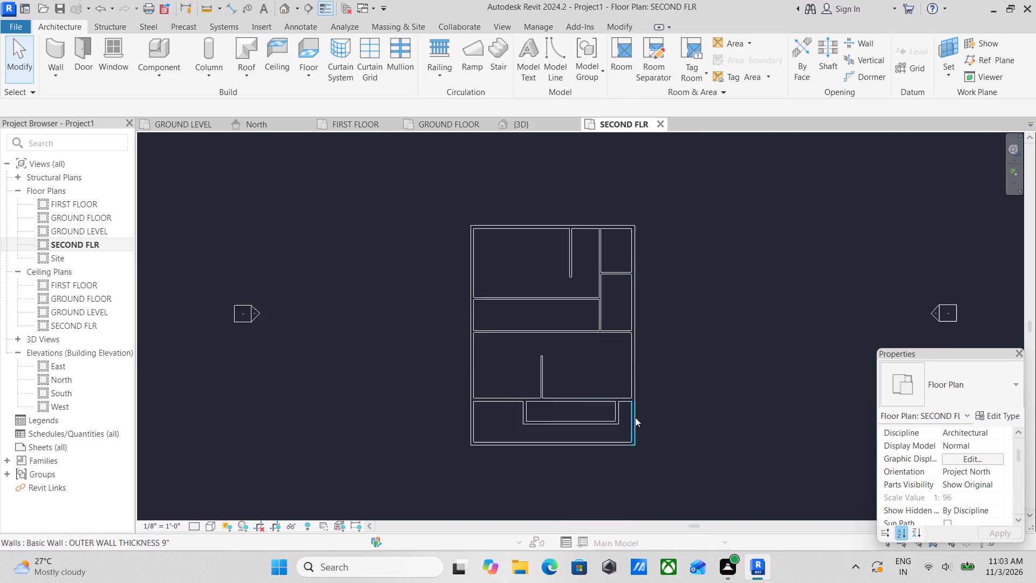
pyautogui.scroll(2, 635, 417)
pyautogui.moveTo(573, 389); pyautogui.dragTo(580, 338, button='middle')
pyautogui.scroll(1, 603, 329)
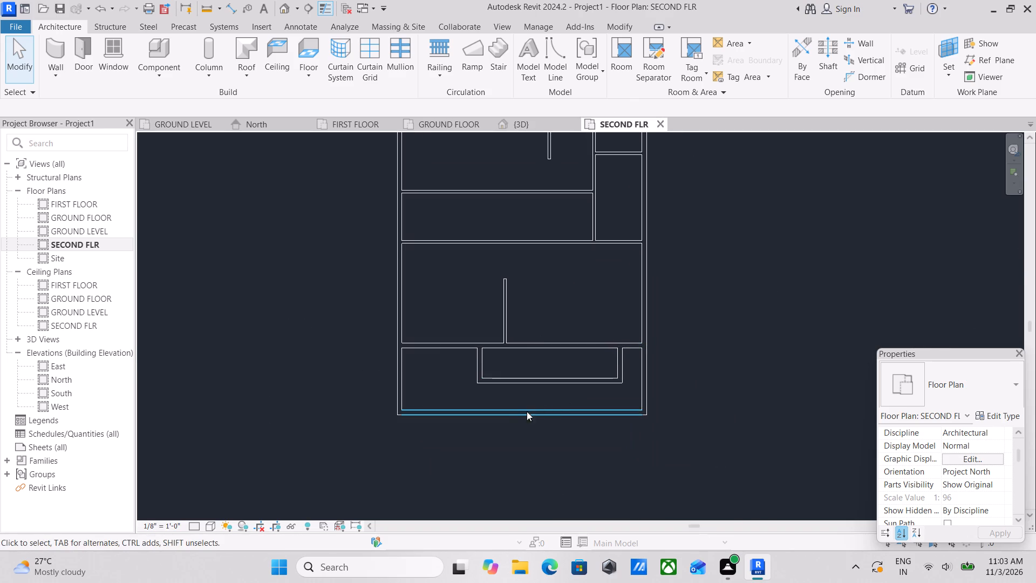
pyautogui.scroll(3, 514, 412)
pyautogui.scroll(-4, 514, 412)
pyautogui.moveTo(514, 412); pyautogui.dragTo(543, 472, button='middle')
pyautogui.scroll(1, 544, 476)
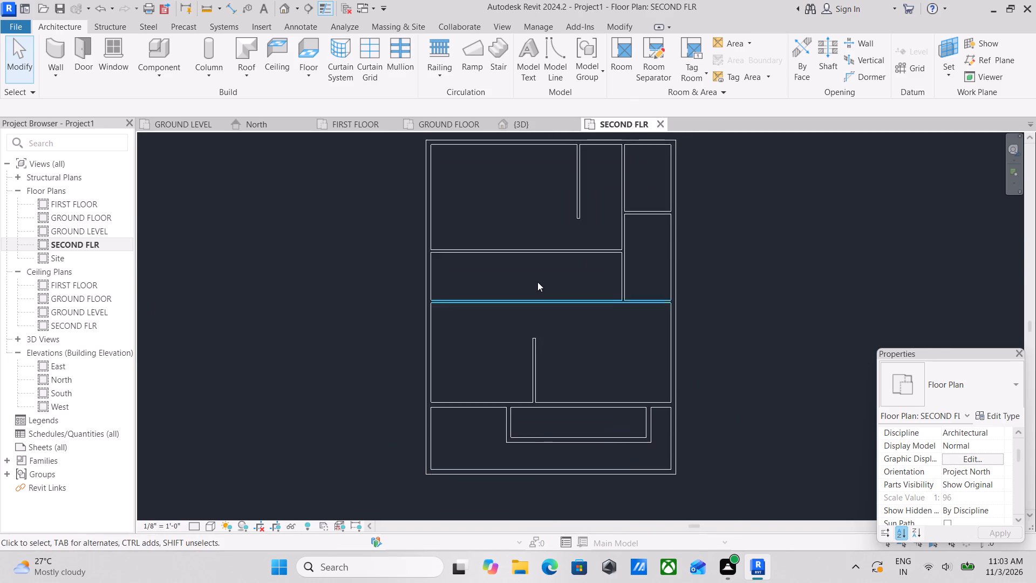
pyautogui.scroll(-2, 537, 282)
pyautogui.moveTo(540, 294); pyautogui.dragTo(551, 391, button='middle')
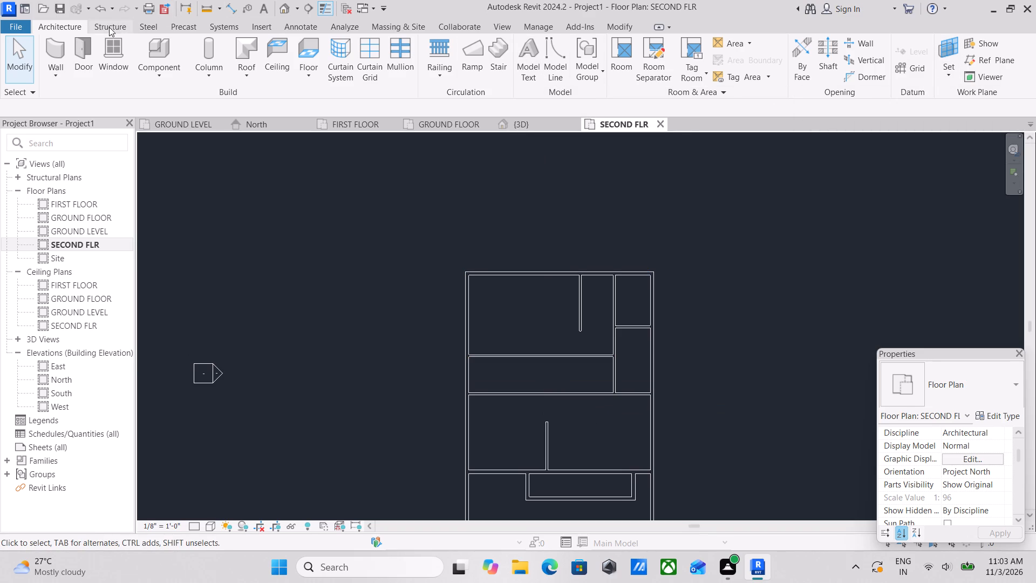
# Start a MARBLE FLOORING 6" floor on SECOND FLR and sketch a rectangular boundary along the inner faces of the long, narrow west room.
pyautogui.click(145, 79)
pyautogui.click(145, 79)
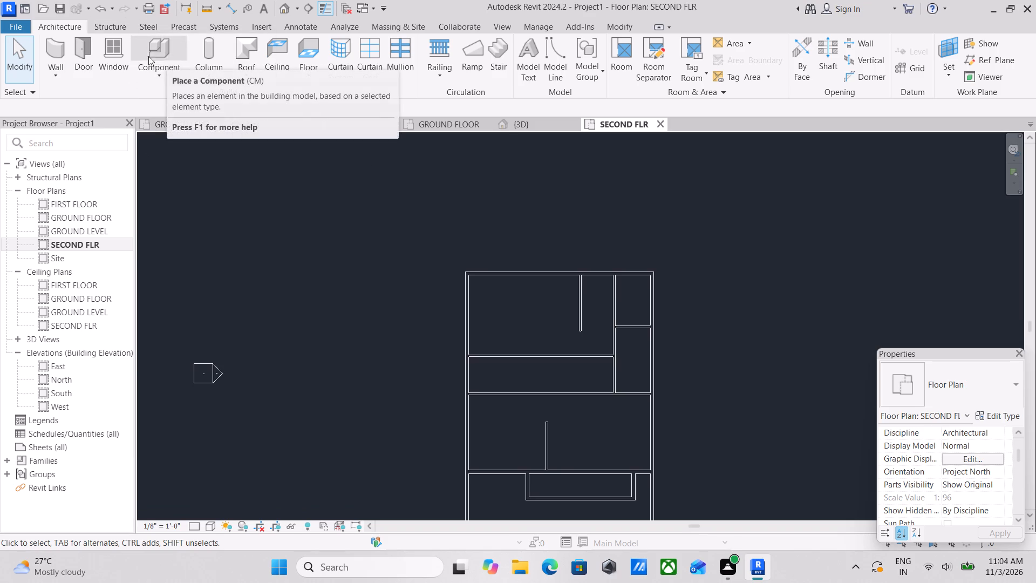
pyautogui.click(301, 72)
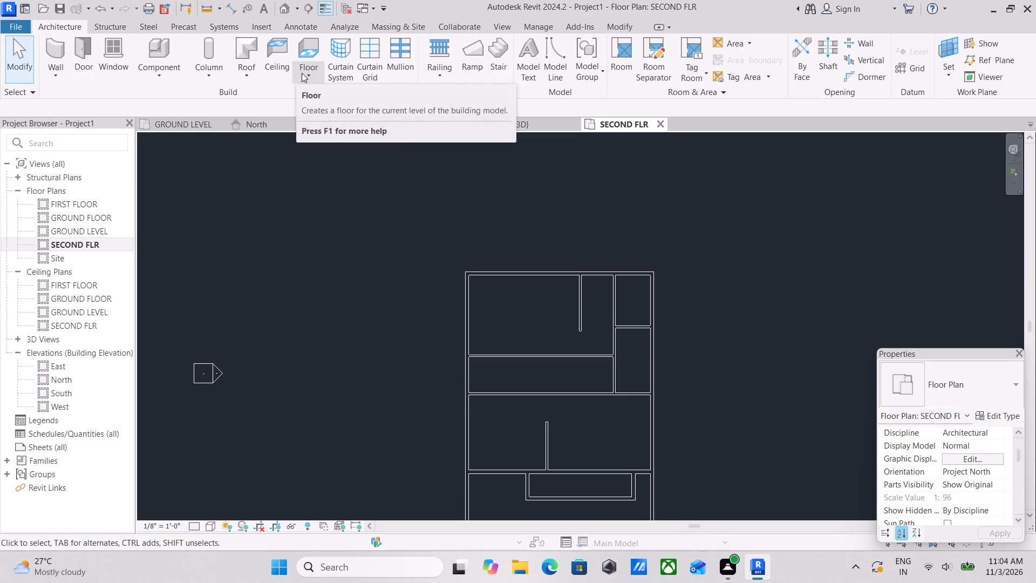
pyautogui.click(330, 93)
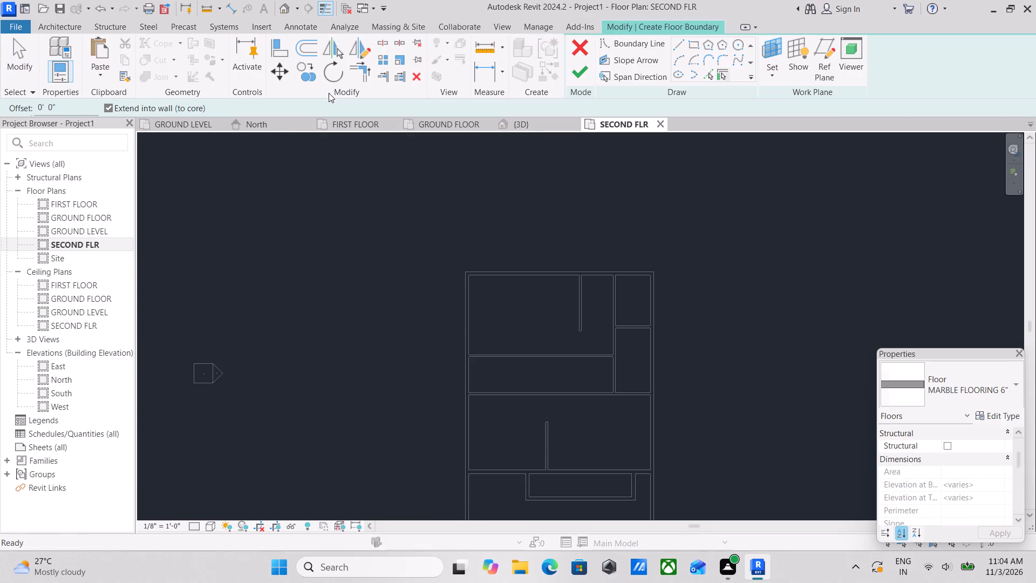
pyautogui.scroll(2, 495, 280)
pyautogui.moveTo(502, 324); pyautogui.dragTo(217, 199, button='middle')
pyautogui.scroll(1, 217, 199)
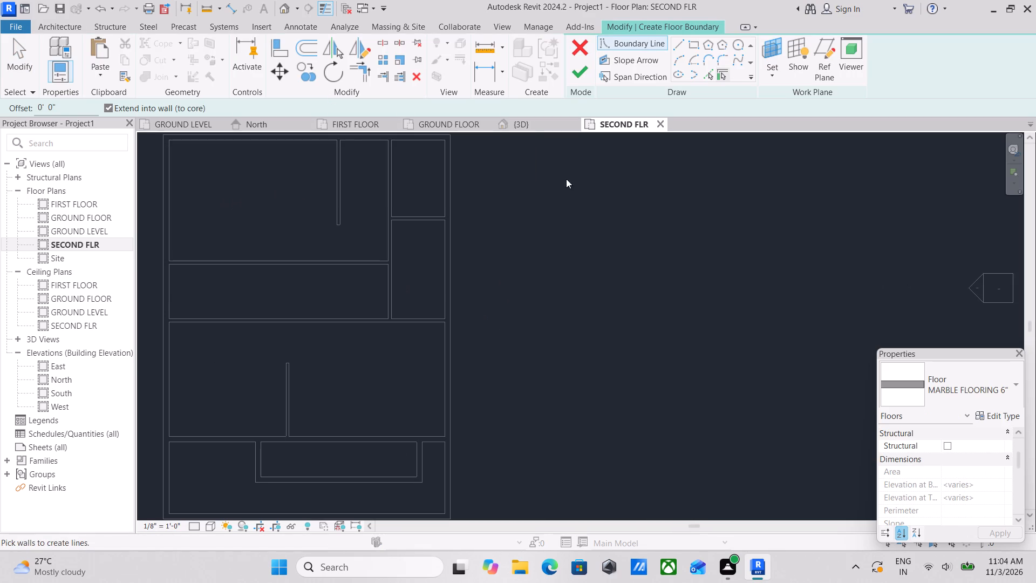
pyautogui.scroll(-4, 435, 226)
pyautogui.moveTo(385, 238); pyautogui.dragTo(387, 259, button='middle')
pyautogui.scroll(1, 388, 259)
pyautogui.scroll(1, 649, 198)
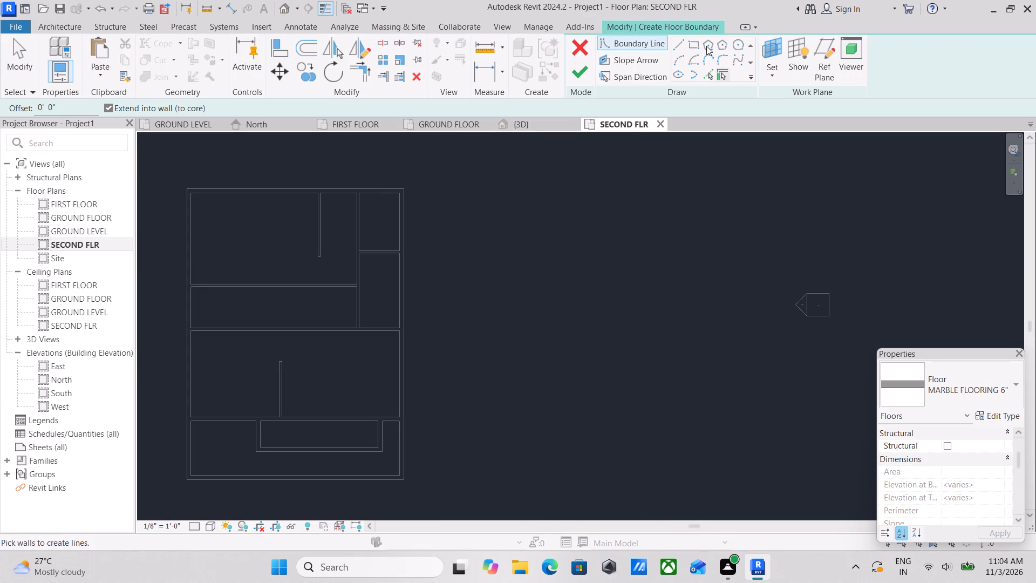
pyautogui.click(696, 45)
pyautogui.scroll(2, 206, 308)
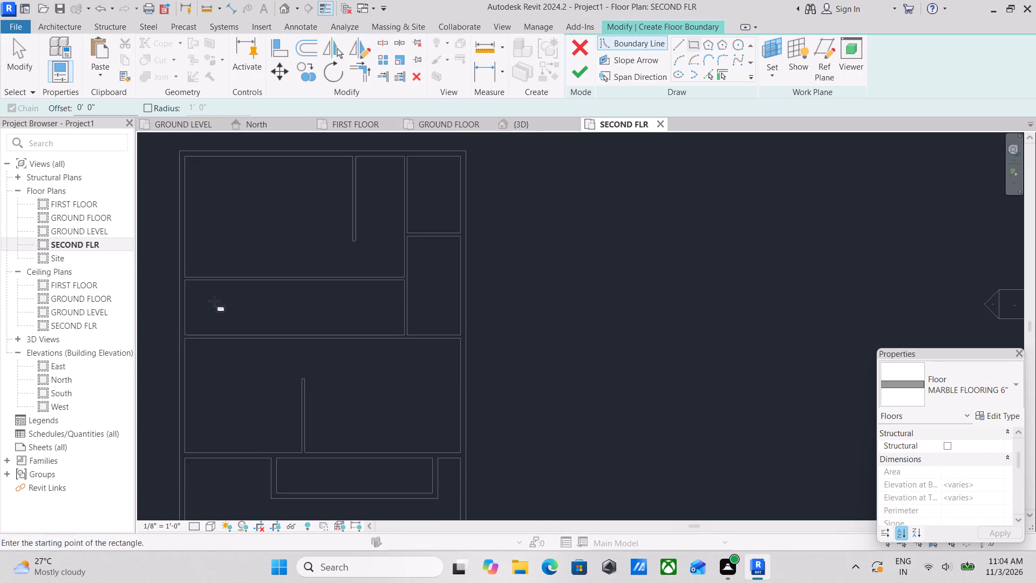
pyautogui.scroll(4, 201, 290)
pyautogui.moveTo(201, 290); pyautogui.dragTo(240, 326, button='middle')
pyautogui.scroll(3, 235, 324)
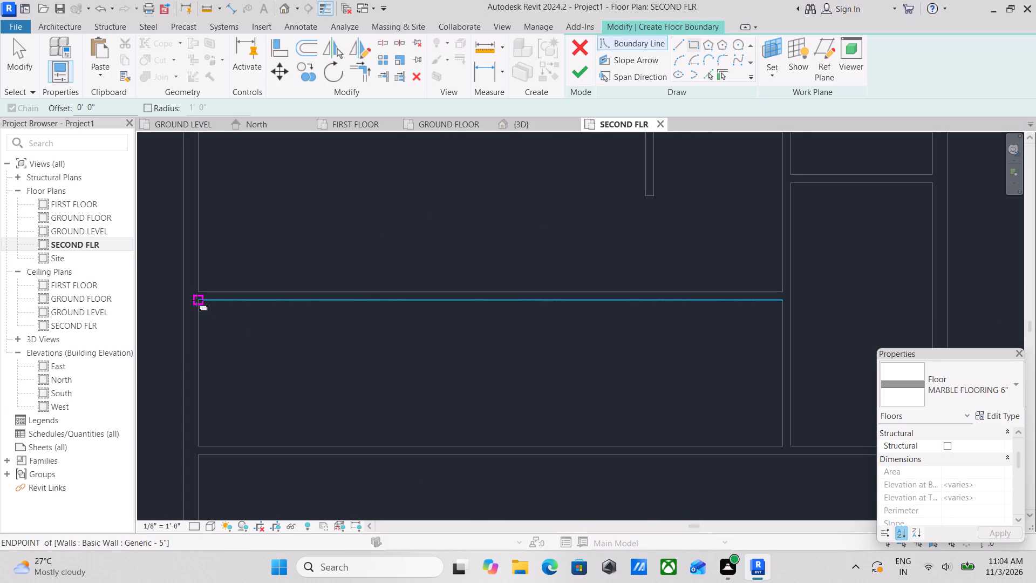
pyautogui.click(197, 300)
pyautogui.moveTo(572, 426); pyautogui.dragTo(384, 410, button='middle')
pyautogui.click(592, 428)
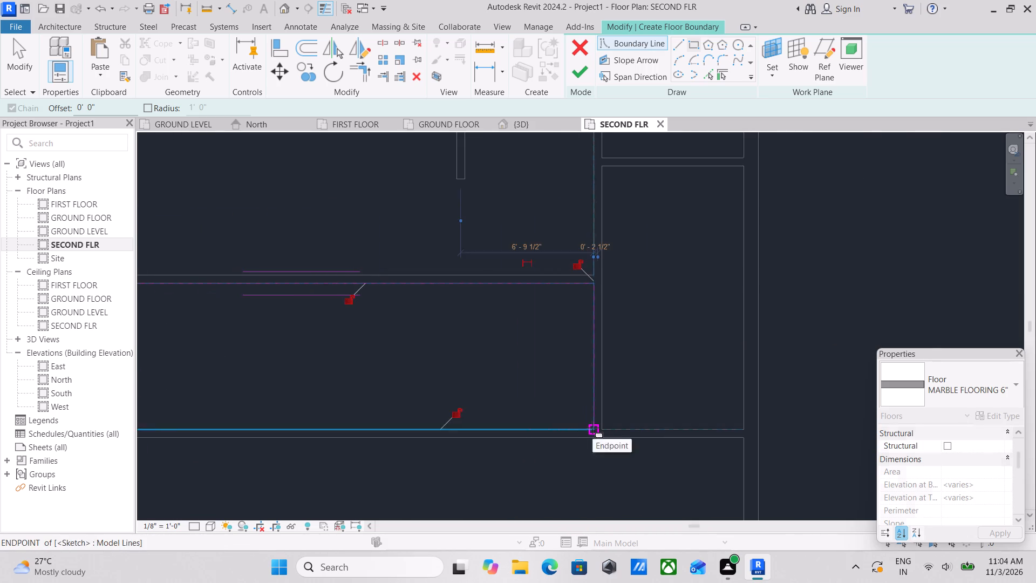
# Sketch a rectangular floor boundary about 7'-3" wide along the inner faces of the east room beside the long, narrow room.
pyautogui.scroll(-3, 702, 248)
pyautogui.moveTo(687, 257); pyautogui.dragTo(625, 358, button='middle')
pyautogui.scroll(3, 579, 286)
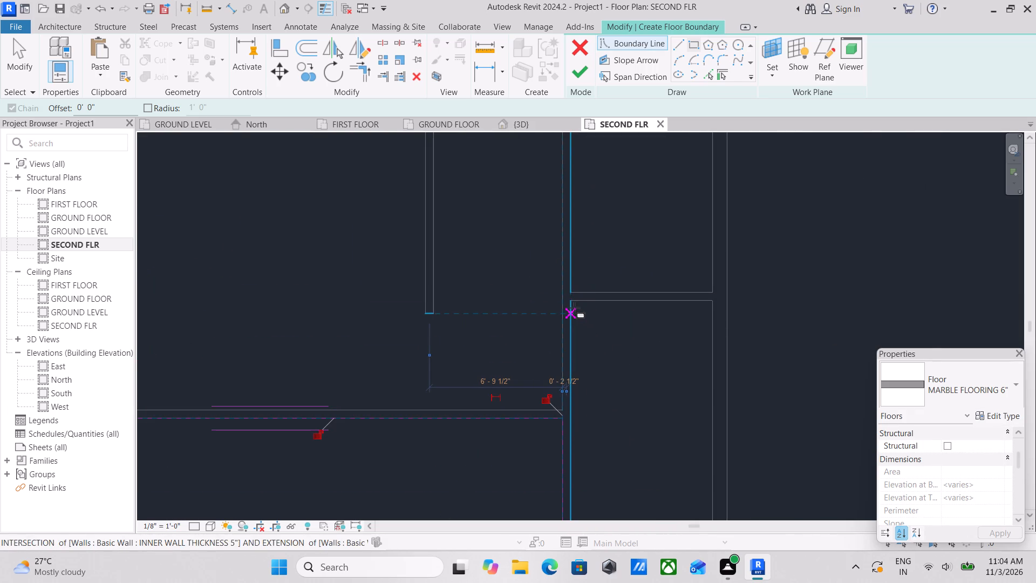
pyautogui.click(576, 300)
pyautogui.moveTo(637, 421); pyautogui.dragTo(593, 247, button='middle')
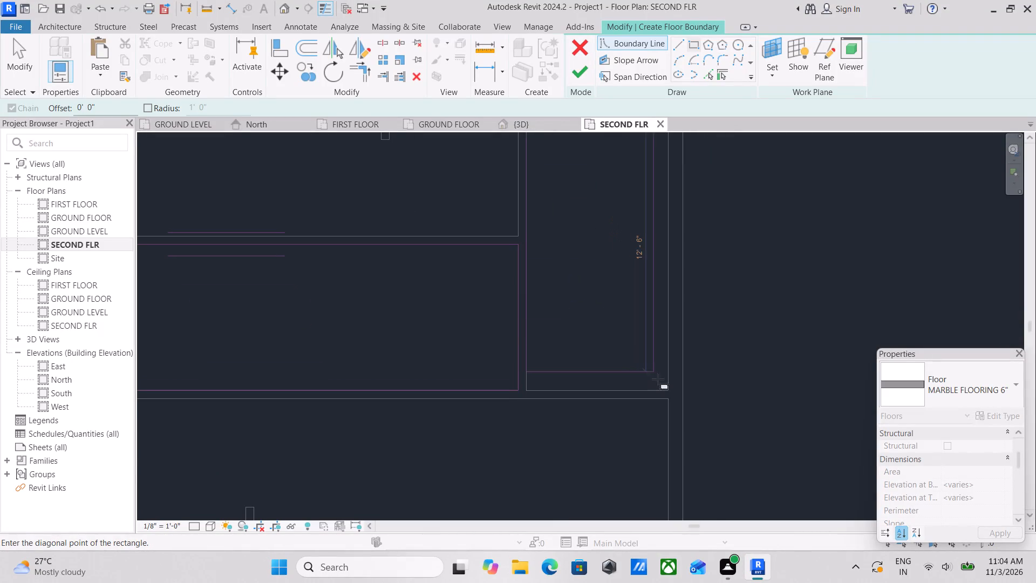
pyautogui.click(670, 390)
# Sketch a rectangular floor boundary about 7'-3" by 10'-5" along the inner wall faces of the northeast corner room.
pyautogui.scroll(-2, 625, 270)
pyautogui.moveTo(624, 271); pyautogui.dragTo(647, 467, button='middle')
pyautogui.scroll(-3, 622, 353)
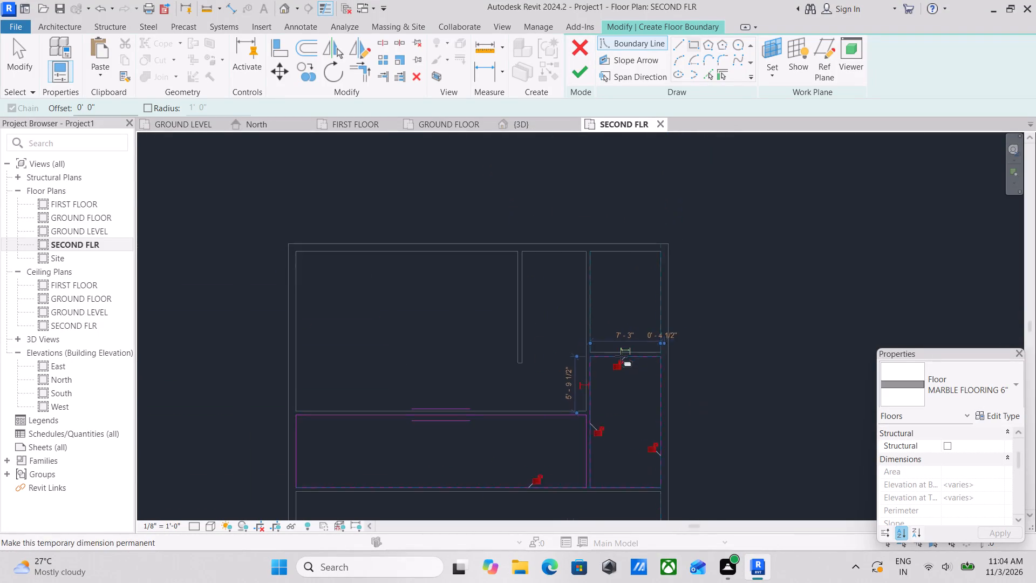
pyautogui.moveTo(618, 385); pyautogui.dragTo(618, 428, button='middle')
pyautogui.scroll(7, 580, 268)
pyautogui.click(598, 309)
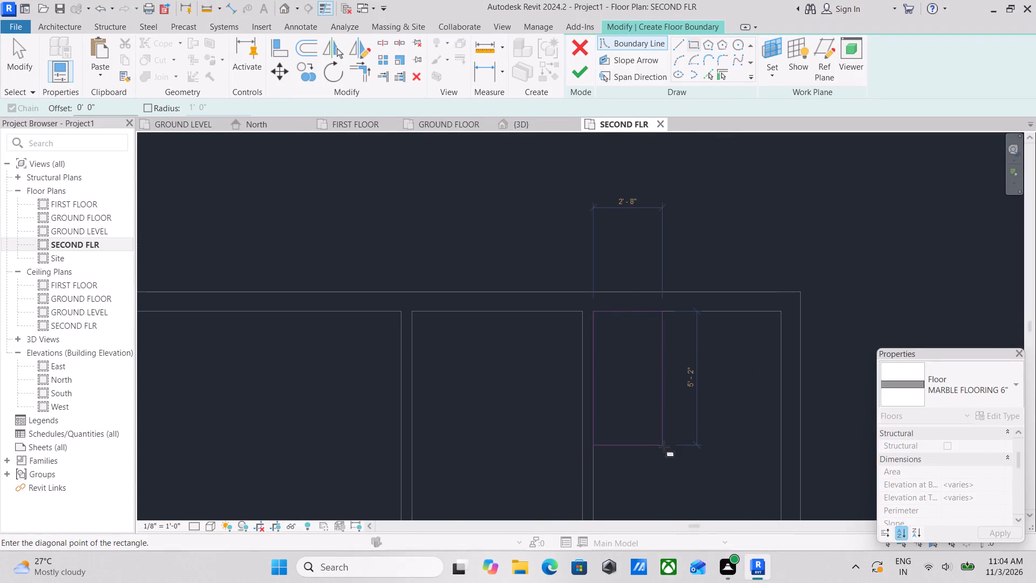
pyautogui.moveTo(660, 442); pyautogui.dragTo(570, 257, button='middle')
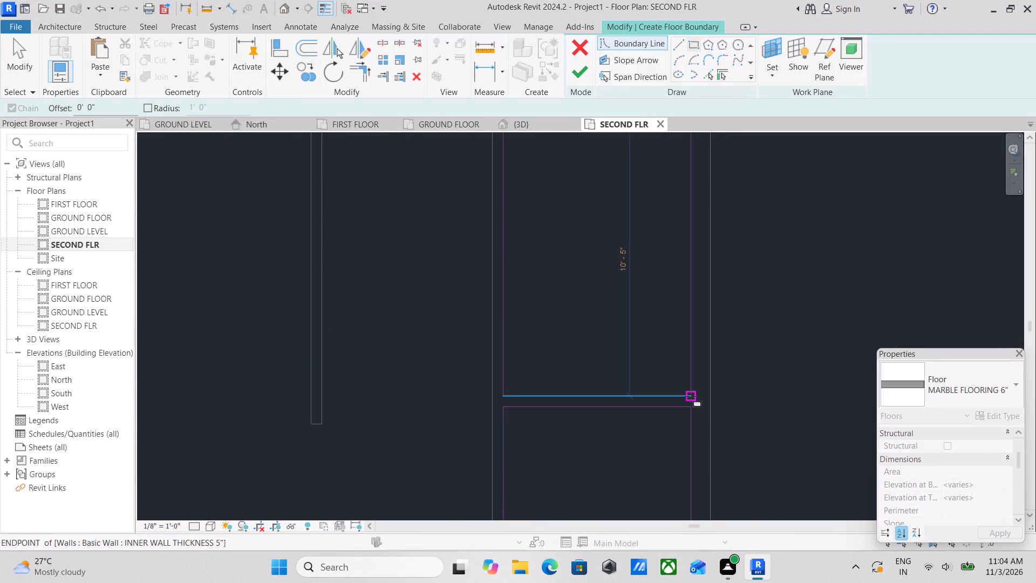
pyautogui.click(691, 396)
# Sketch a rectangular floor boundary about 4'-9" deep inside the small enclosed room recessed into the southern U-shaped room.
pyautogui.scroll(-8, 606, 288)
pyautogui.moveTo(599, 284); pyautogui.dragTo(560, 192, button='middle')
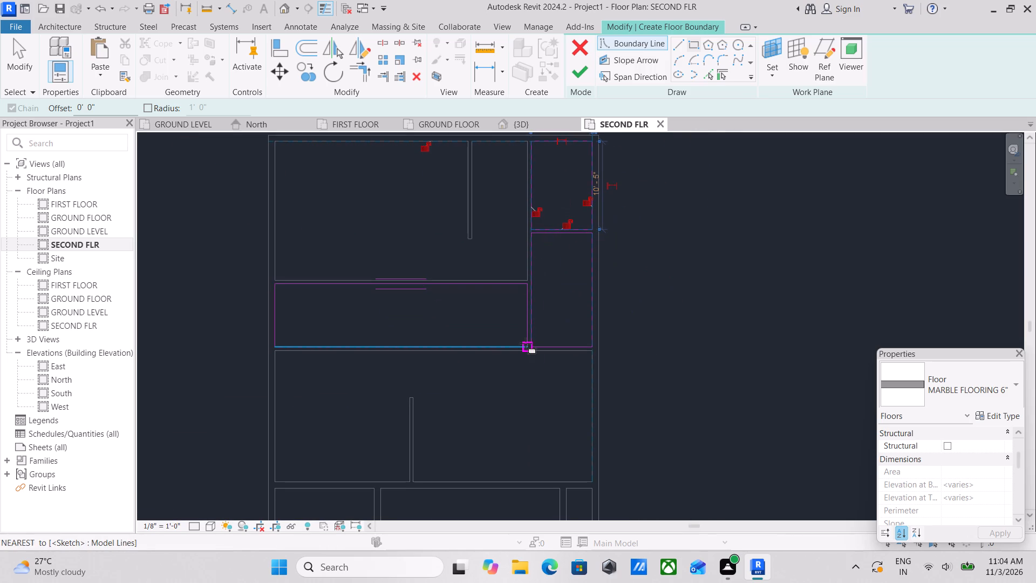
pyautogui.moveTo(526, 343); pyautogui.dragTo(536, 281, button='middle')
pyautogui.scroll(-1, 526, 343)
pyautogui.scroll(2, 510, 372)
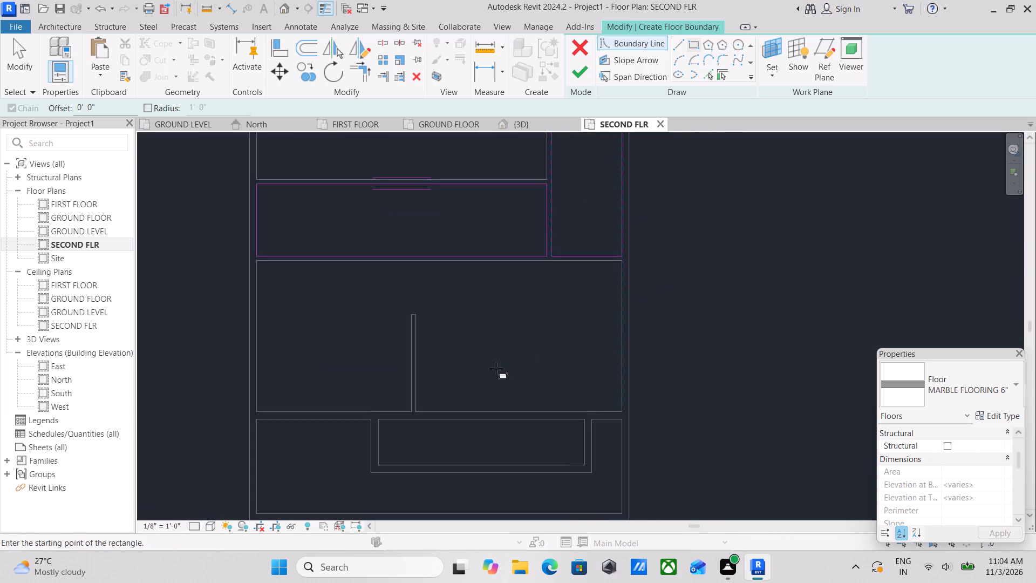
pyautogui.scroll(-1, 493, 357)
pyautogui.moveTo(480, 318); pyautogui.dragTo(472, 194, button='middle')
pyautogui.scroll(10, 411, 349)
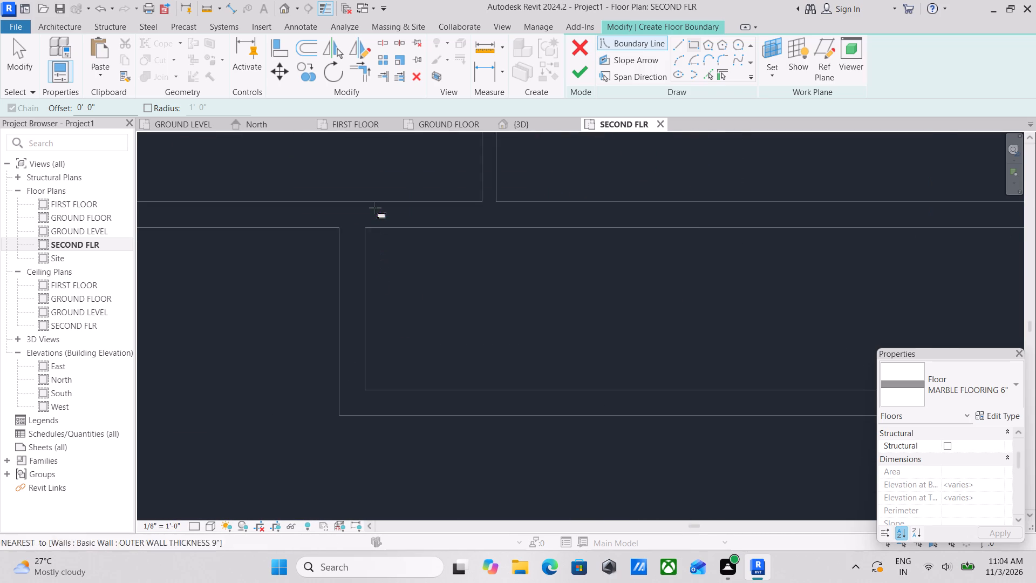
pyautogui.click(367, 227)
pyautogui.moveTo(662, 347); pyautogui.dragTo(443, 300, button='middle')
pyautogui.scroll(1, 445, 301)
pyautogui.scroll(-1, 686, 322)
pyautogui.moveTo(678, 320); pyautogui.dragTo(440, 314, button='middle')
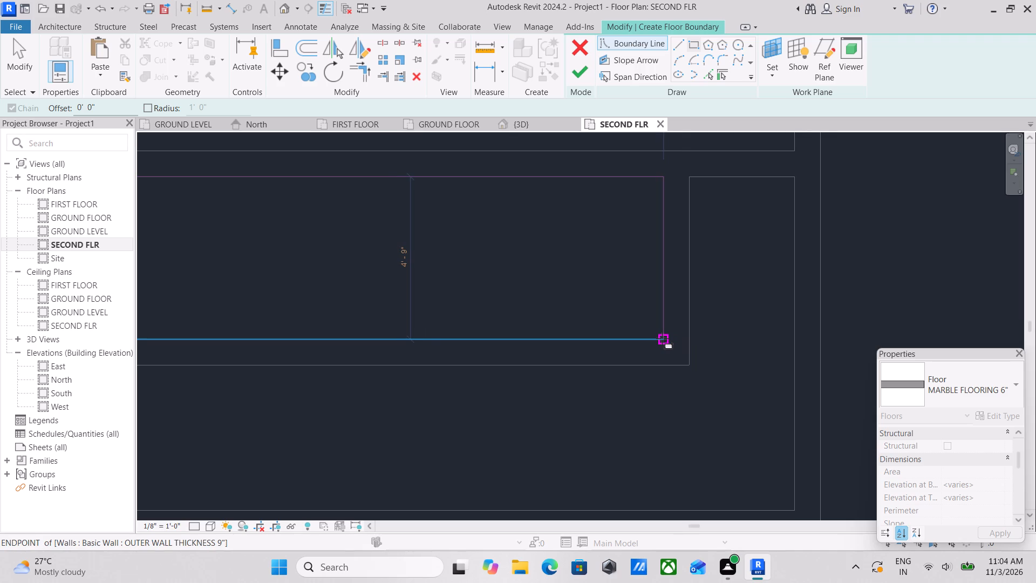
pyautogui.click(662, 338)
pyautogui.scroll(-4, 483, 276)
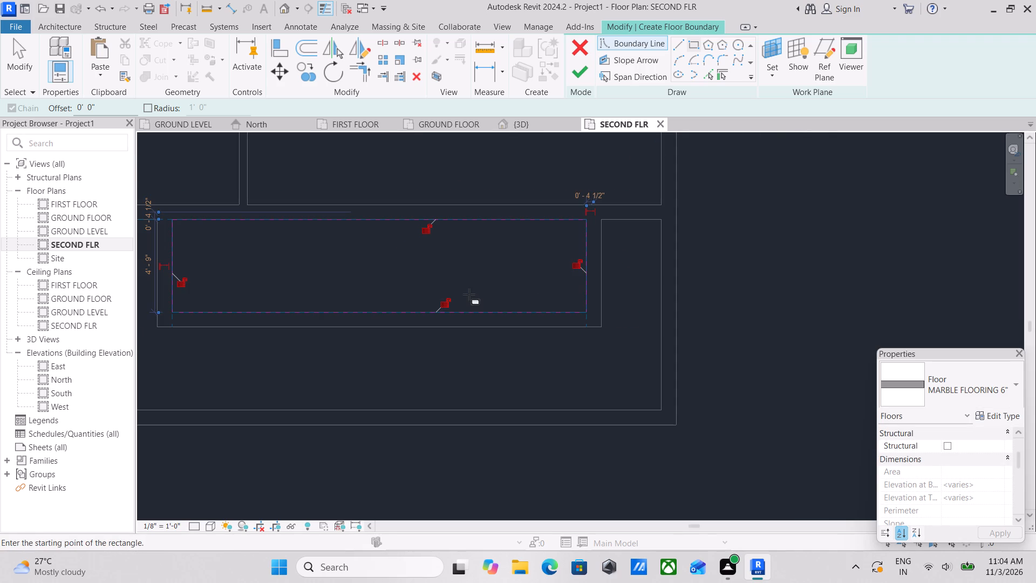
pyautogui.scroll(-6, 475, 293)
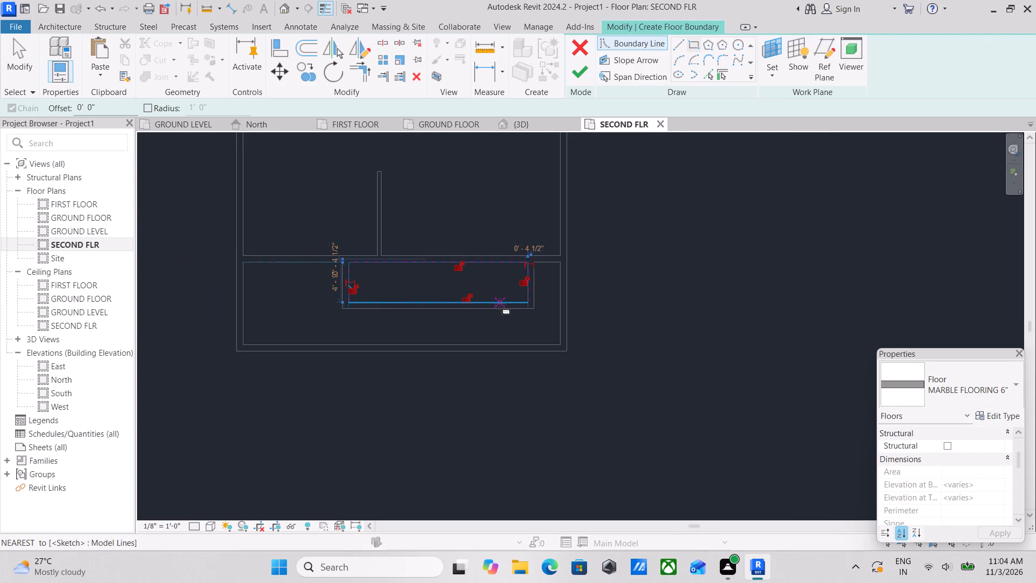
pyautogui.scroll(4, 372, 293)
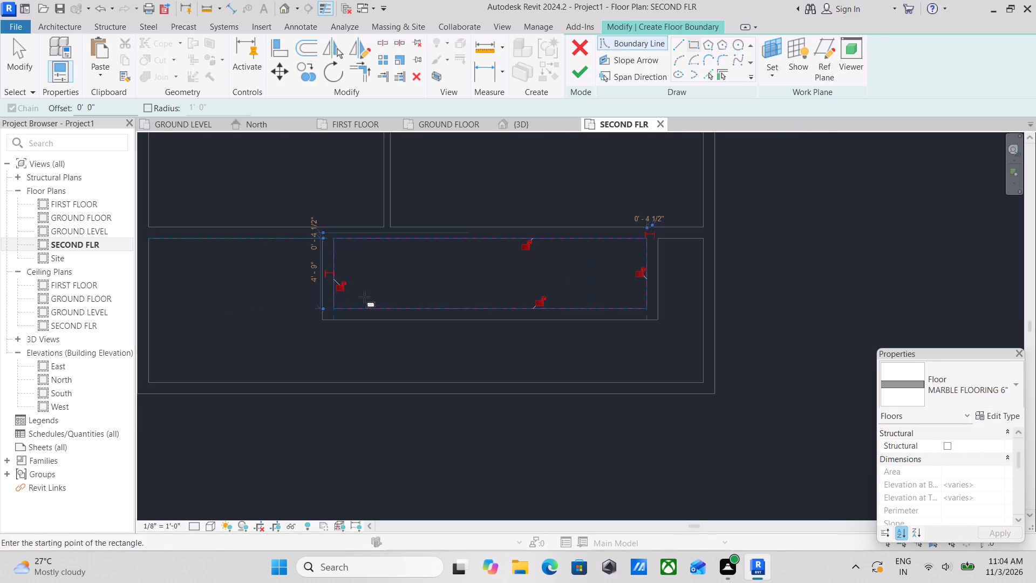
pyautogui.press('Escape')
# Draw boundary lines down the southern U-shaped room's west inner face and about 37'-6" along its south inner face.
pyautogui.scroll(-6, 336, 254)
pyautogui.moveTo(356, 250); pyautogui.dragTo(476, 265, button='middle')
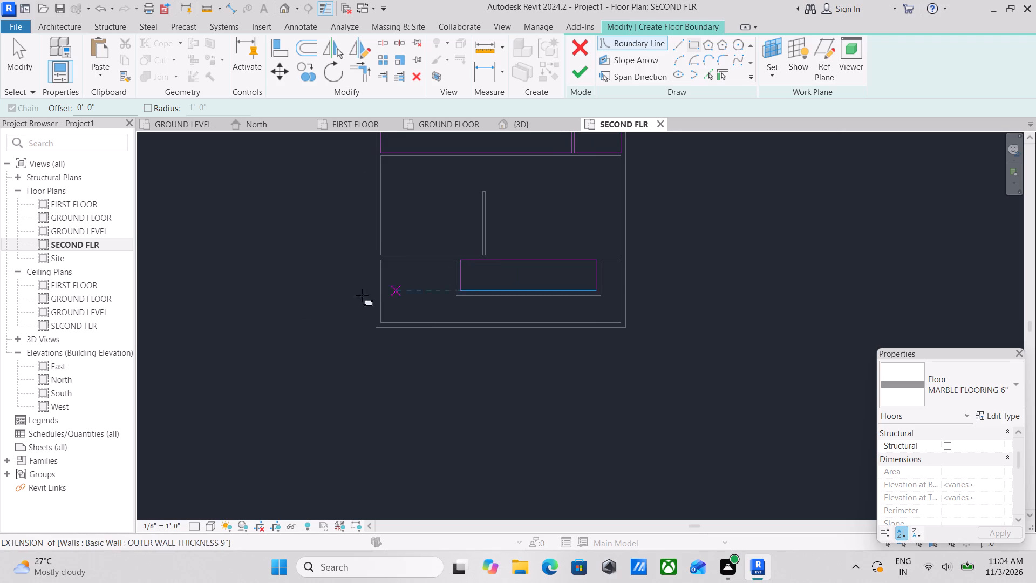
pyautogui.scroll(5, 341, 303)
pyautogui.scroll(3, 531, 274)
pyautogui.scroll(2, 412, 197)
pyautogui.moveTo(413, 211); pyautogui.dragTo(408, 331, button='middle')
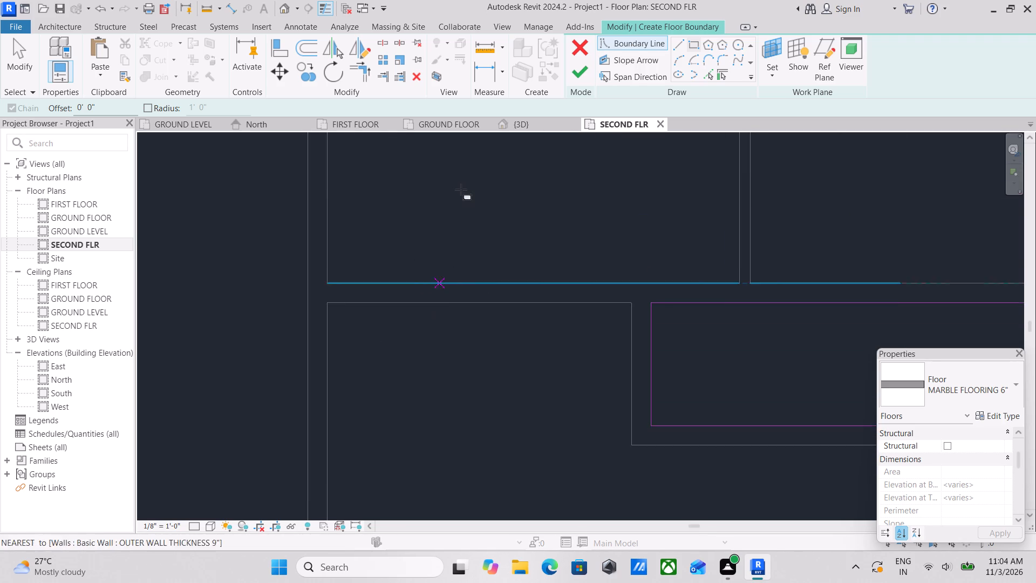
pyautogui.scroll(-6, 461, 189)
pyautogui.moveTo(459, 205); pyautogui.dragTo(448, 249, button='middle')
pyautogui.scroll(-2, 493, 187)
pyautogui.moveTo(490, 189); pyautogui.dragTo(476, 214, button='middle')
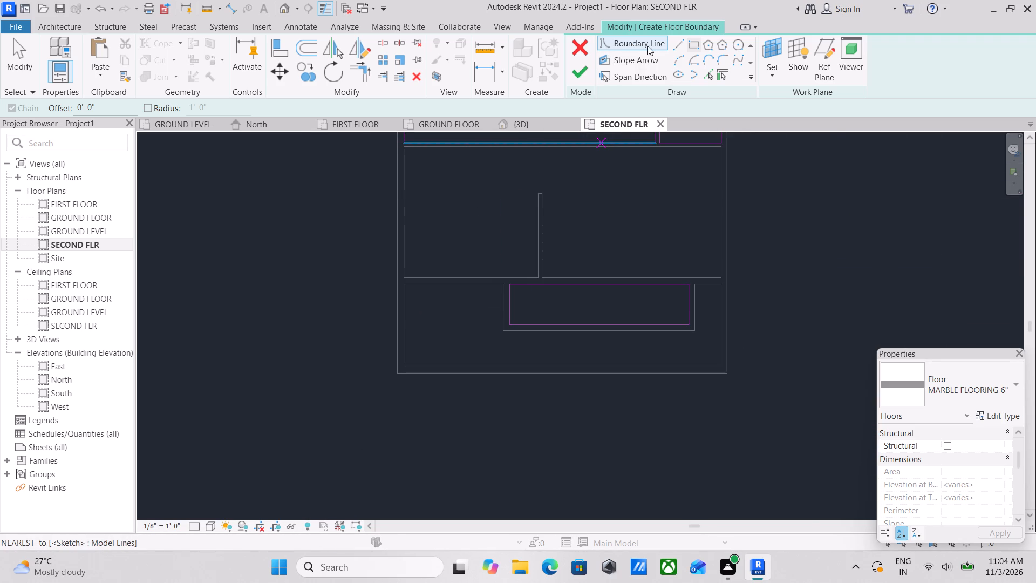
pyautogui.click(684, 45)
pyautogui.scroll(3, 431, 297)
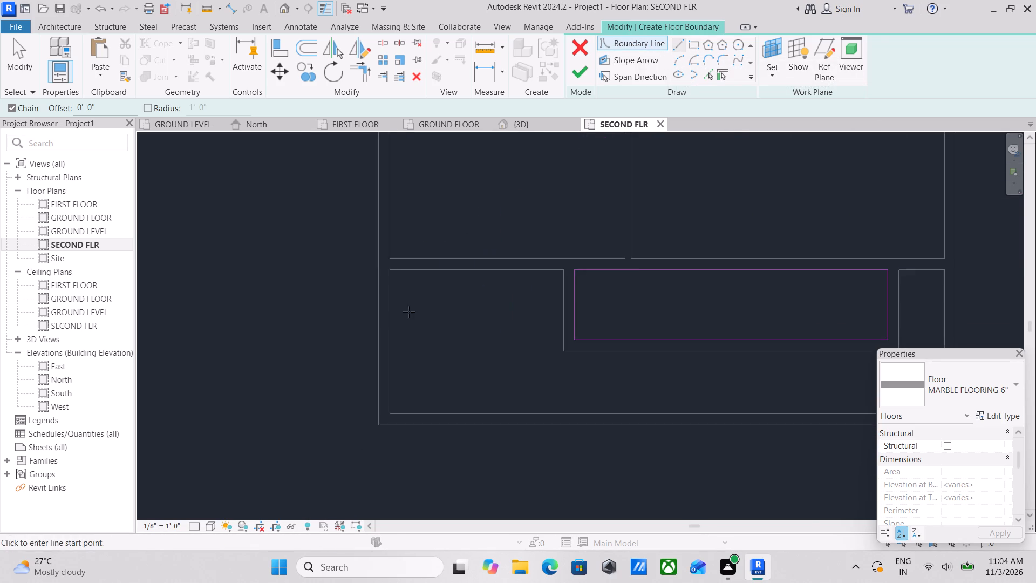
pyautogui.scroll(5, 409, 312)
pyautogui.click(402, 263)
pyautogui.scroll(-2, 408, 367)
pyautogui.moveTo(408, 365); pyautogui.dragTo(428, 210, button='middle')
pyautogui.click(422, 322)
pyautogui.moveTo(601, 297); pyautogui.dragTo(435, 323, button='middle')
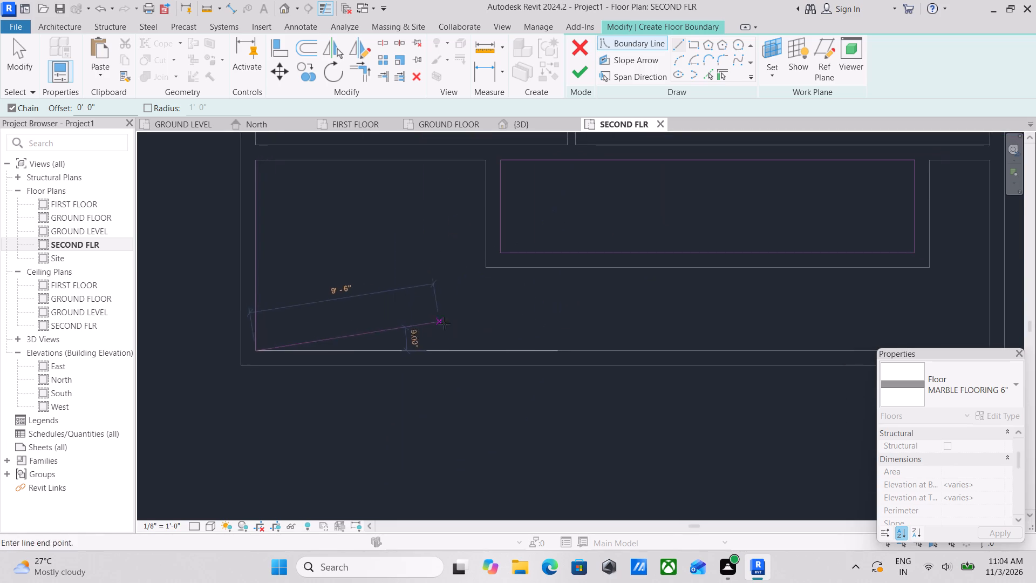
pyautogui.scroll(-3, 909, 320)
pyautogui.moveTo(901, 319); pyautogui.dragTo(622, 299, button='middle')
pyautogui.scroll(-1, 712, 290)
pyautogui.moveTo(694, 290); pyautogui.dragTo(653, 299, button='middle')
pyautogui.scroll(2, 649, 320)
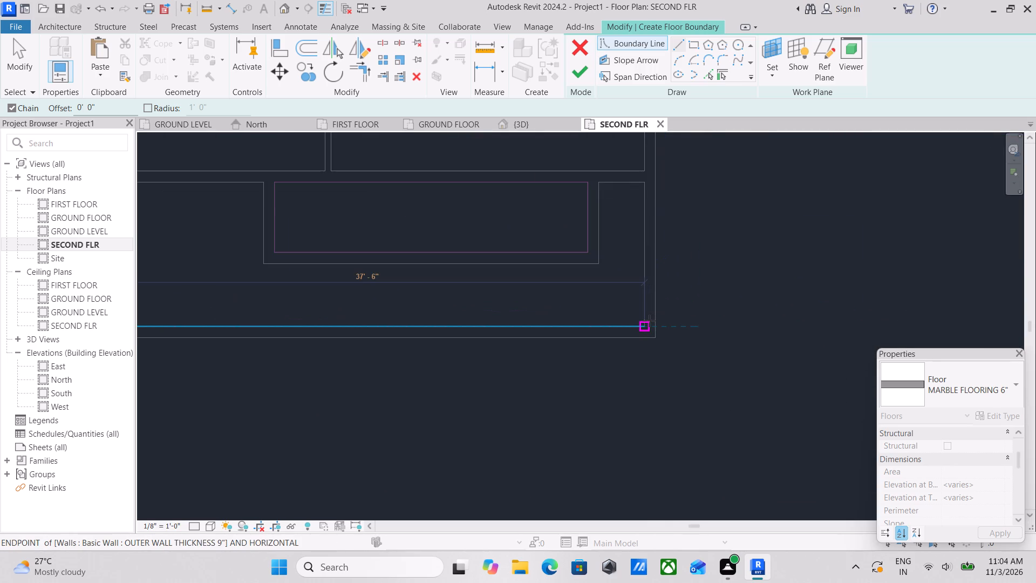
pyautogui.click(648, 322)
# Close the U-shaped room's boundary up its east face and around the recessed room, with 5'-6", 22'-8" and 11'-9" segments.
pyautogui.moveTo(645, 235); pyautogui.dragTo(641, 363, button='middle')
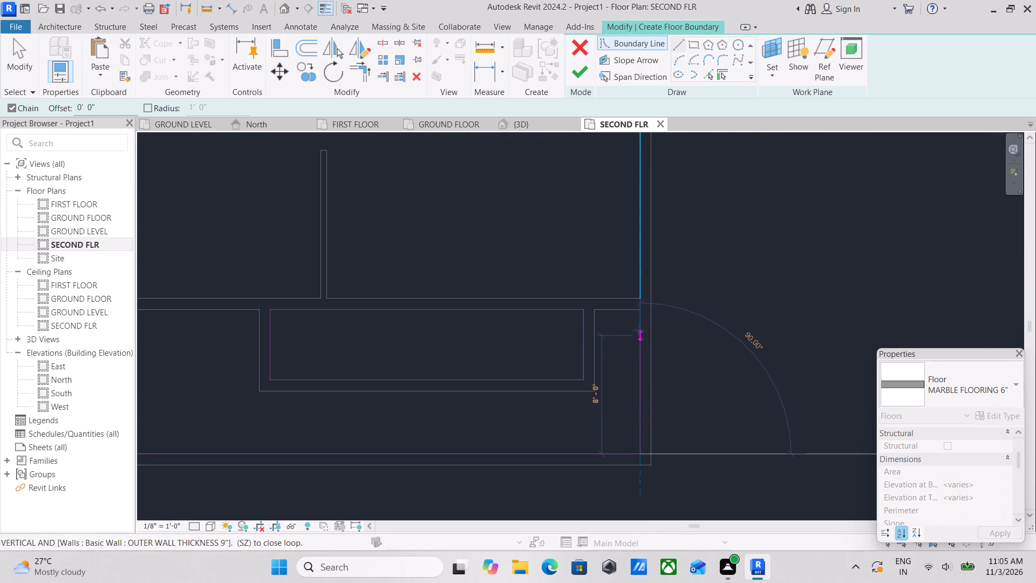
pyautogui.click(638, 308)
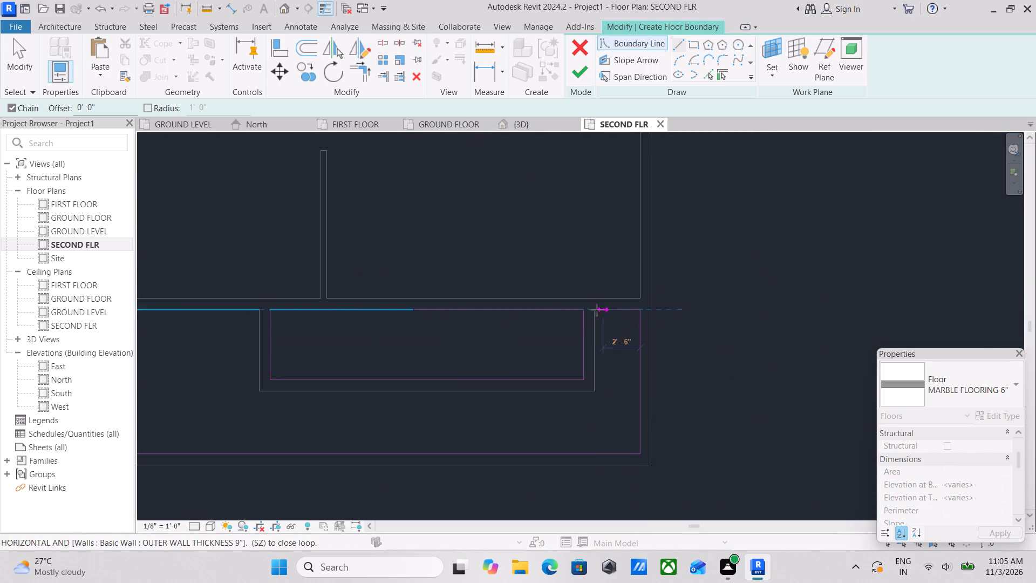
pyautogui.click(595, 310)
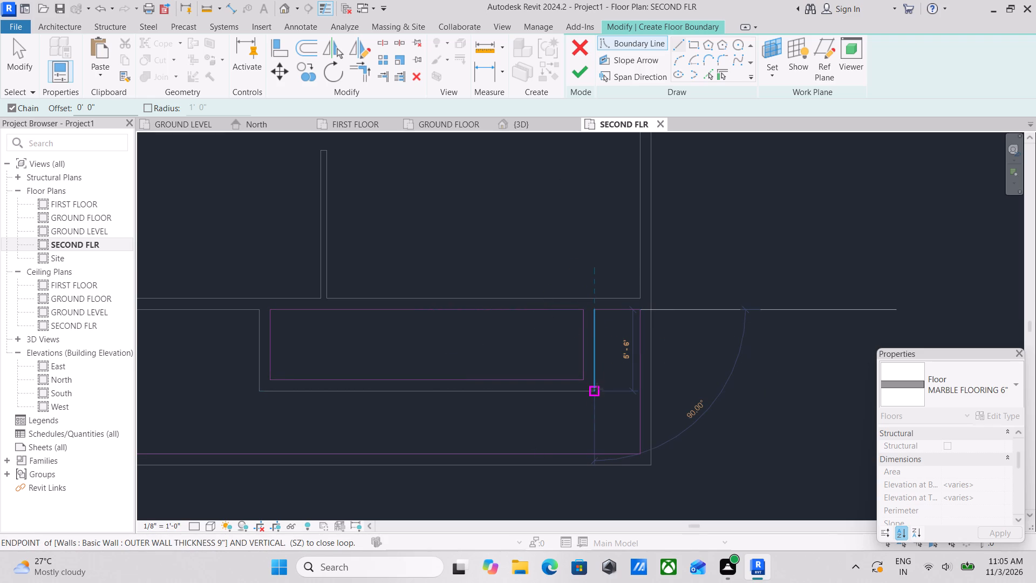
pyautogui.click(597, 388)
pyautogui.moveTo(371, 354); pyautogui.dragTo(763, 356, button='middle')
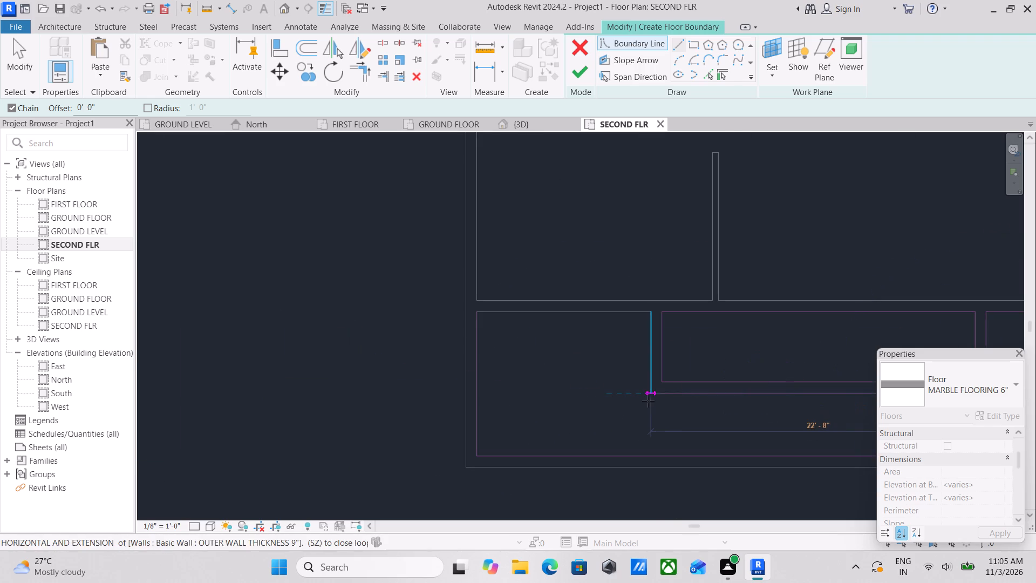
pyautogui.click(655, 396)
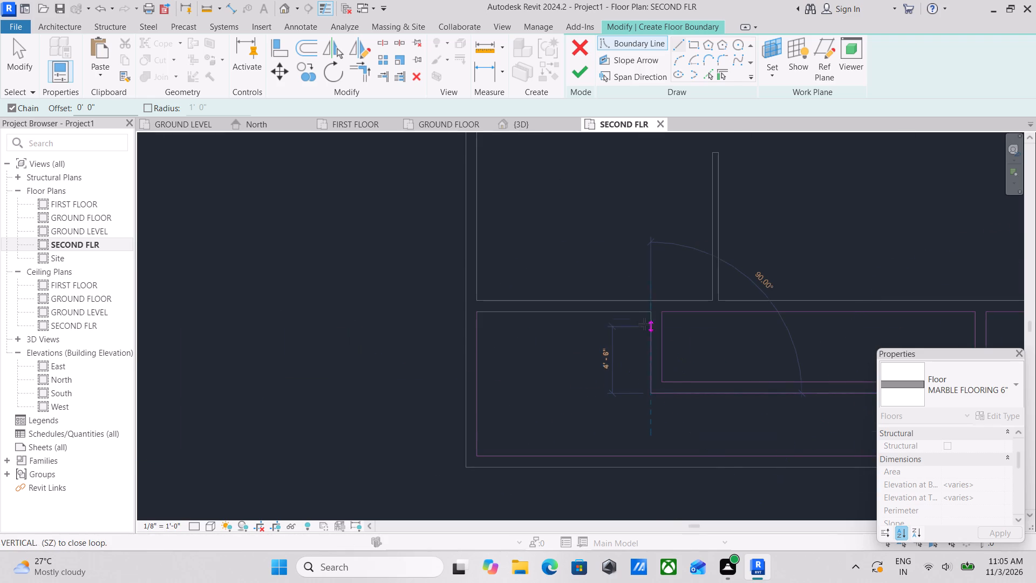
pyautogui.click(649, 313)
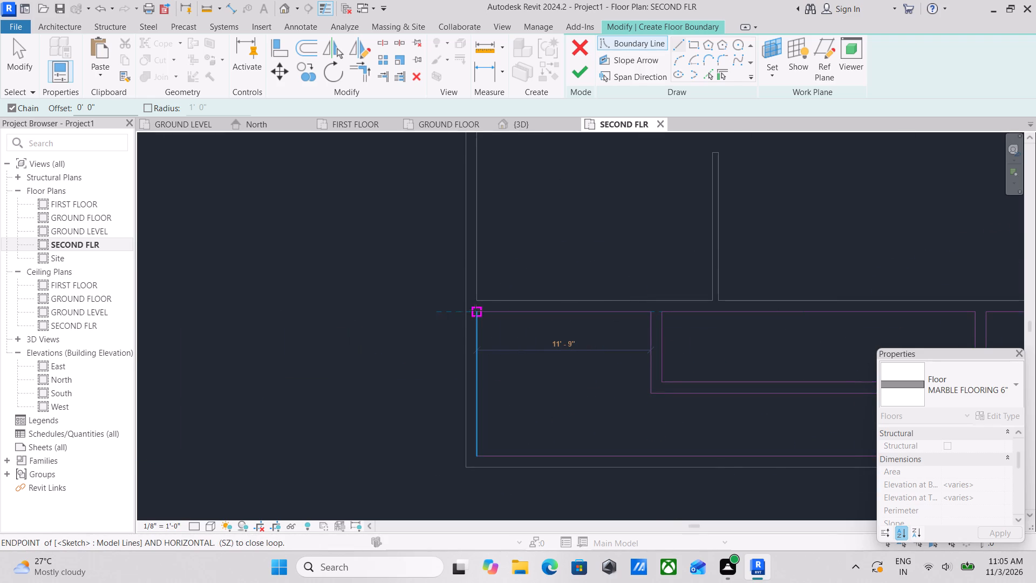
pyautogui.click(475, 311)
pyautogui.press('Escape')
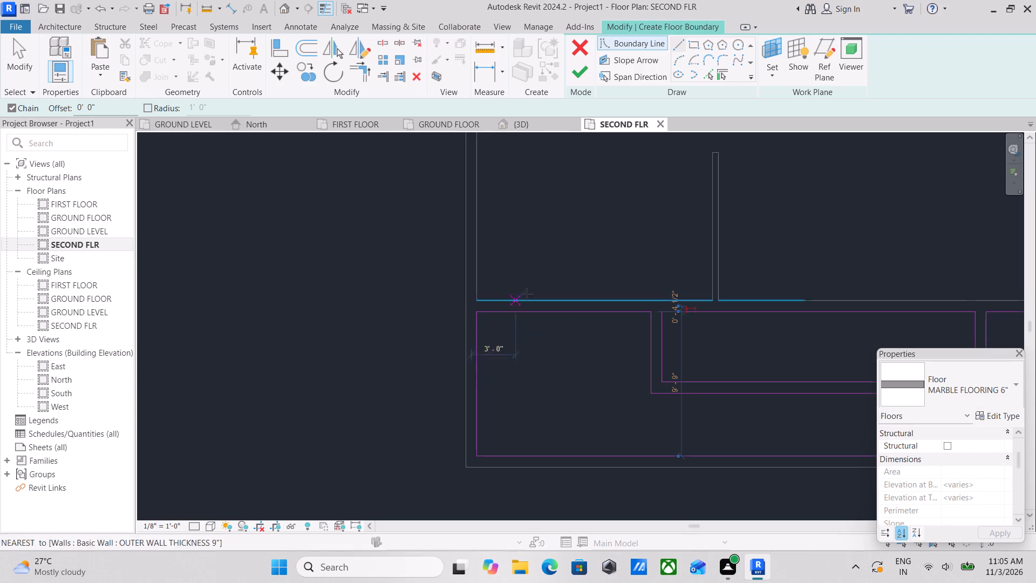
# Draw the large room's boundary from its southwest corner along the south wall and around the 10'-0" long, 5" thick partition.
pyautogui.scroll(-6, 623, 277)
pyautogui.moveTo(625, 274); pyautogui.dragTo(621, 335, button='middle')
pyautogui.scroll(3, 625, 361)
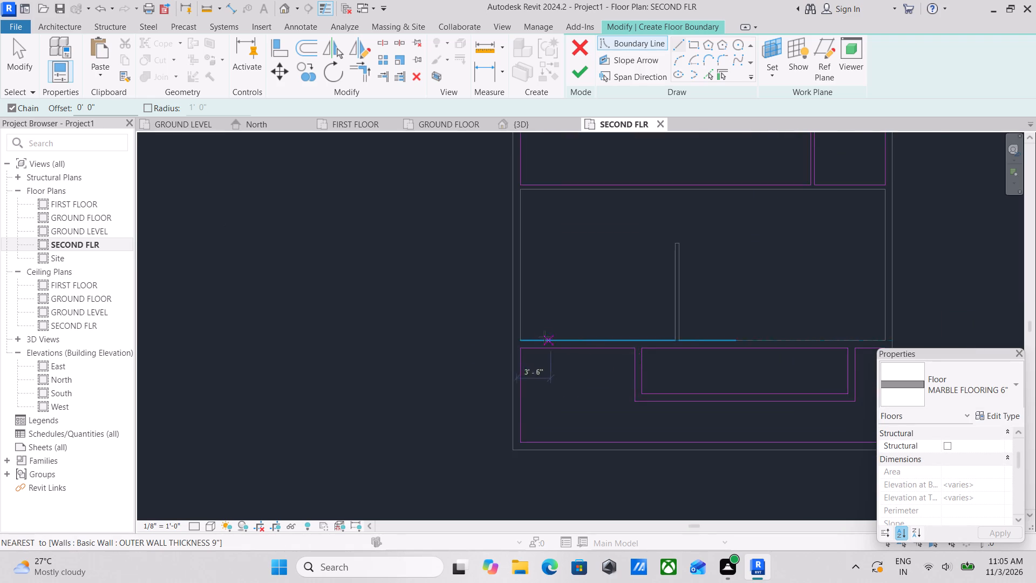
pyautogui.scroll(3, 540, 336)
pyautogui.click(514, 342)
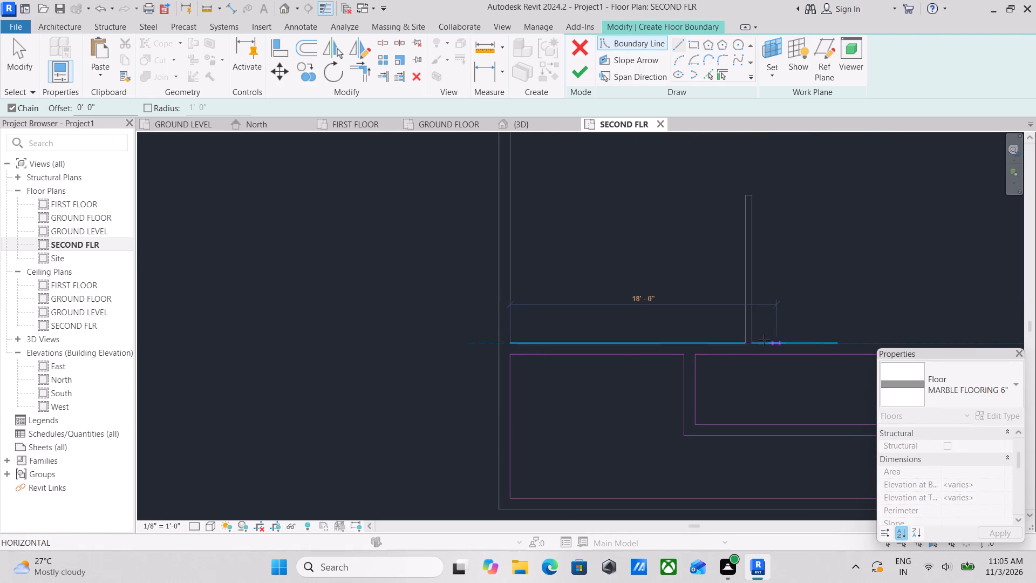
pyautogui.click(745, 341)
pyautogui.scroll(2, 744, 196)
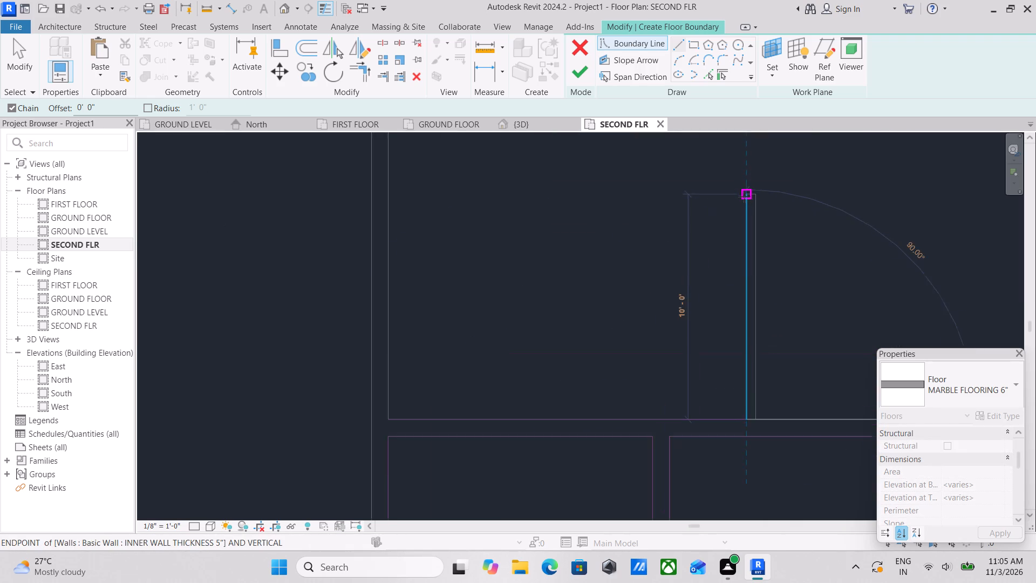
pyautogui.scroll(3, 744, 196)
pyautogui.click(747, 191)
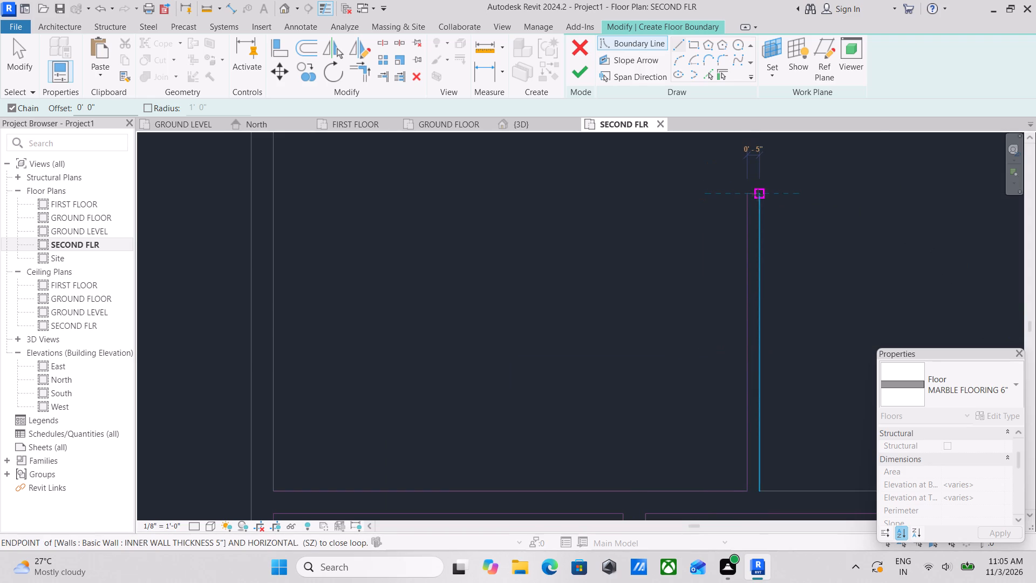
pyautogui.click(758, 195)
pyautogui.moveTo(780, 269); pyautogui.dragTo(767, 164, button='middle')
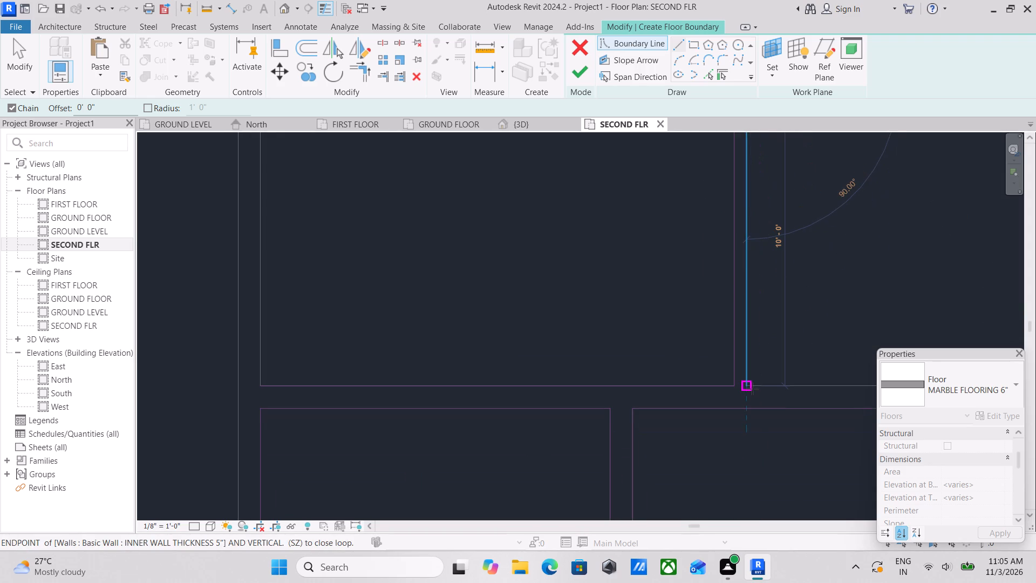
pyautogui.click(746, 384)
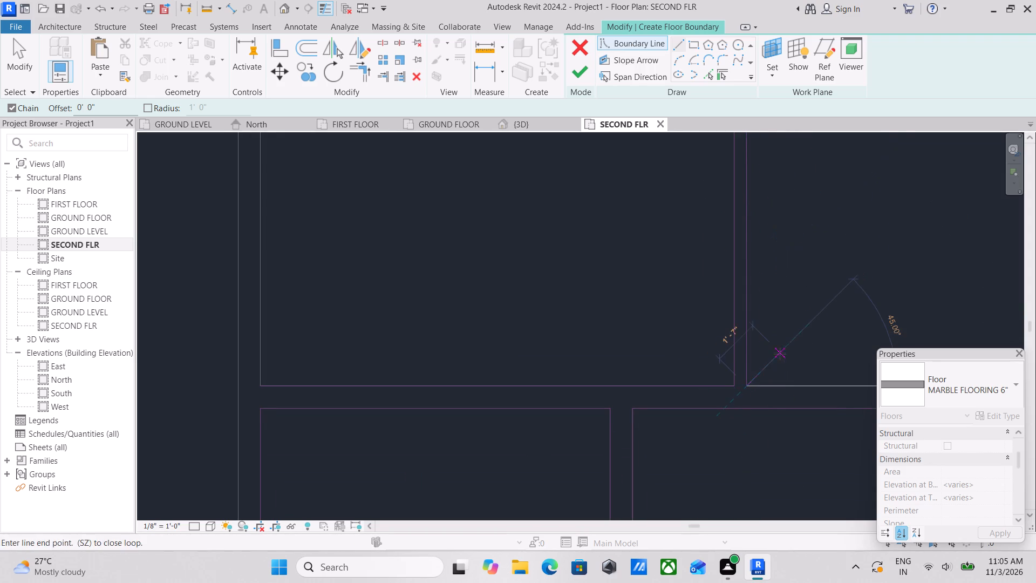
# Close the large room's boundary along its south wall, about 15'-6" up its east face, 37'-6" across the north and down the west.
pyautogui.moveTo(780, 354); pyautogui.dragTo(437, 313, button='middle')
pyautogui.scroll(-3, 540, 295)
pyautogui.moveTo(540, 294); pyautogui.dragTo(403, 320, button='middle')
pyautogui.scroll(-2, 657, 295)
pyautogui.moveTo(655, 295); pyautogui.dragTo(622, 309, button='middle')
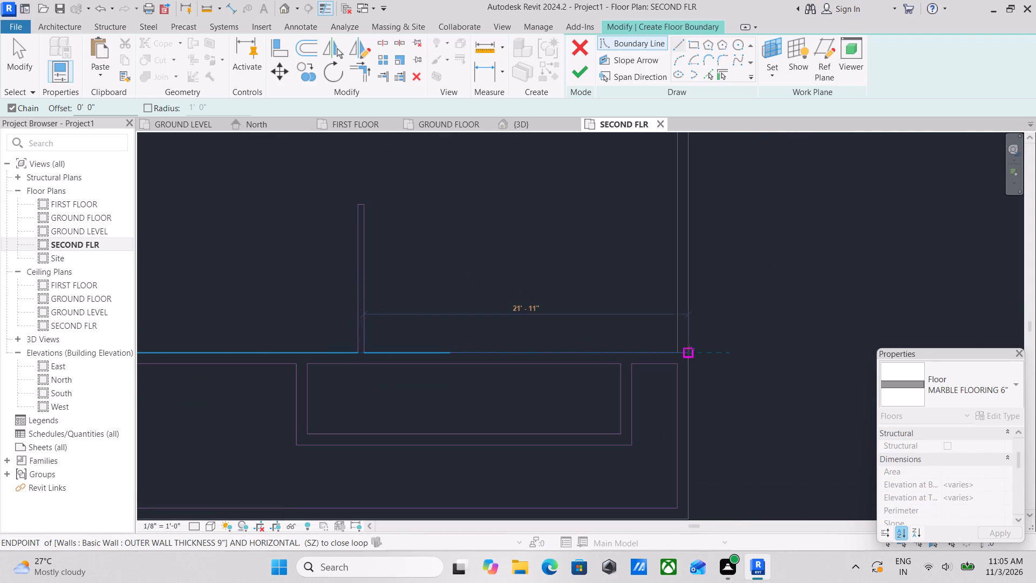
pyautogui.click(681, 350)
pyautogui.moveTo(680, 347); pyautogui.dragTo(690, 534, button='middle')
pyautogui.scroll(1, 684, 469)
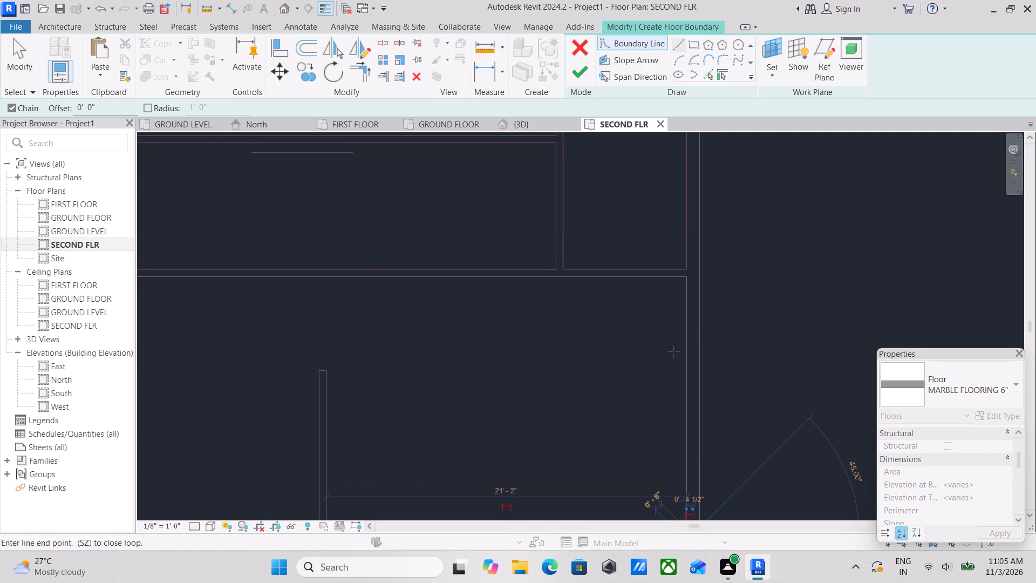
pyautogui.scroll(-1, 671, 342)
pyautogui.moveTo(671, 342); pyautogui.dragTo(677, 367, button='middle')
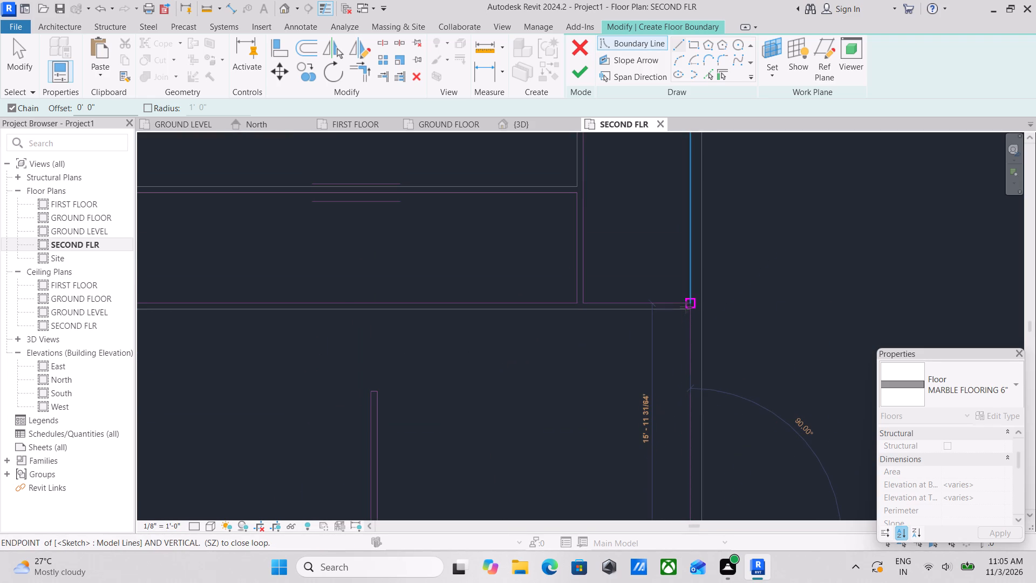
pyautogui.click(685, 313)
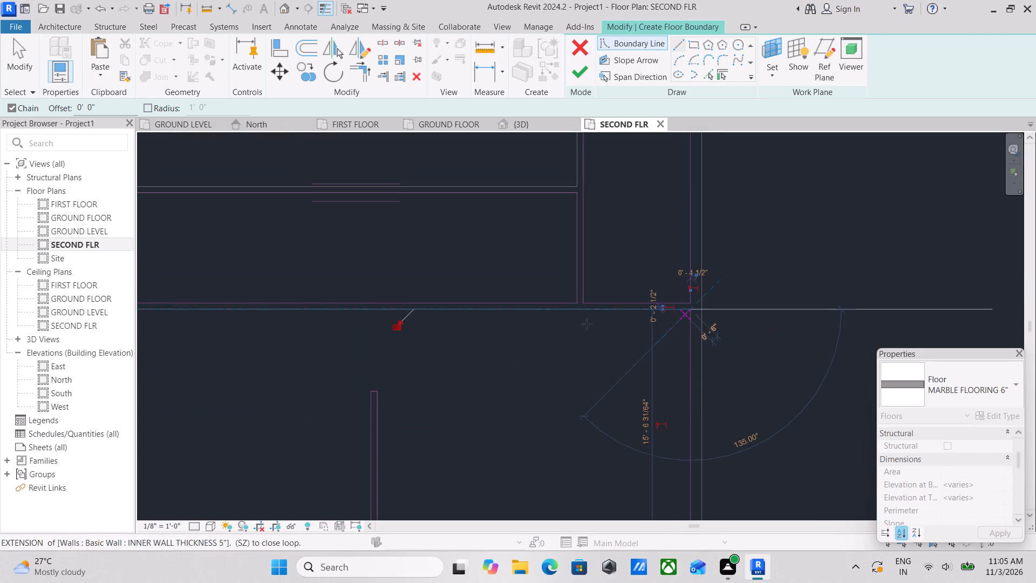
pyautogui.moveTo(584, 324); pyautogui.dragTo(861, 295, button='middle')
pyautogui.moveTo(682, 309); pyautogui.dragTo(803, 285, button='middle')
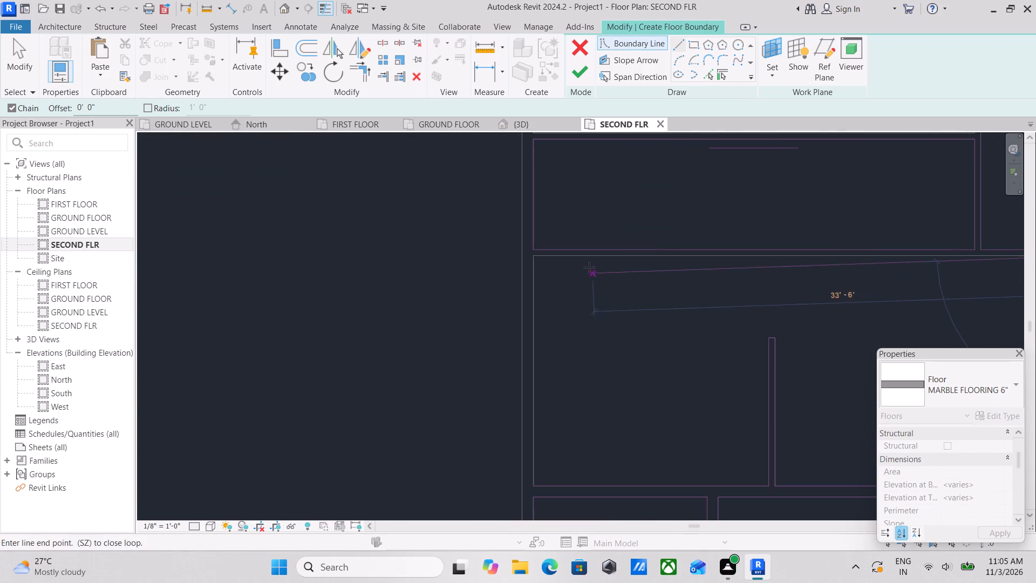
pyautogui.click(538, 259)
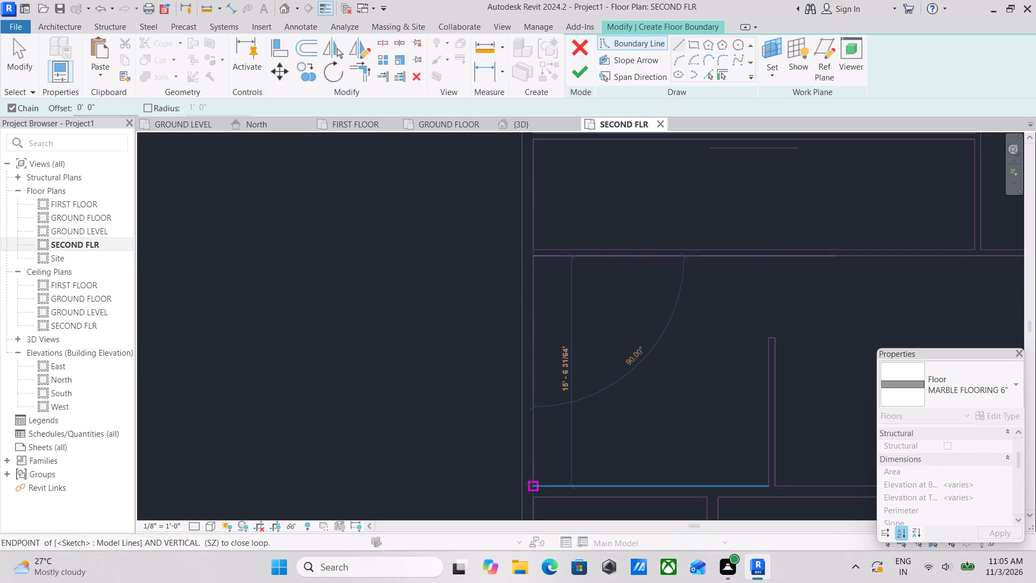
pyautogui.click(533, 484)
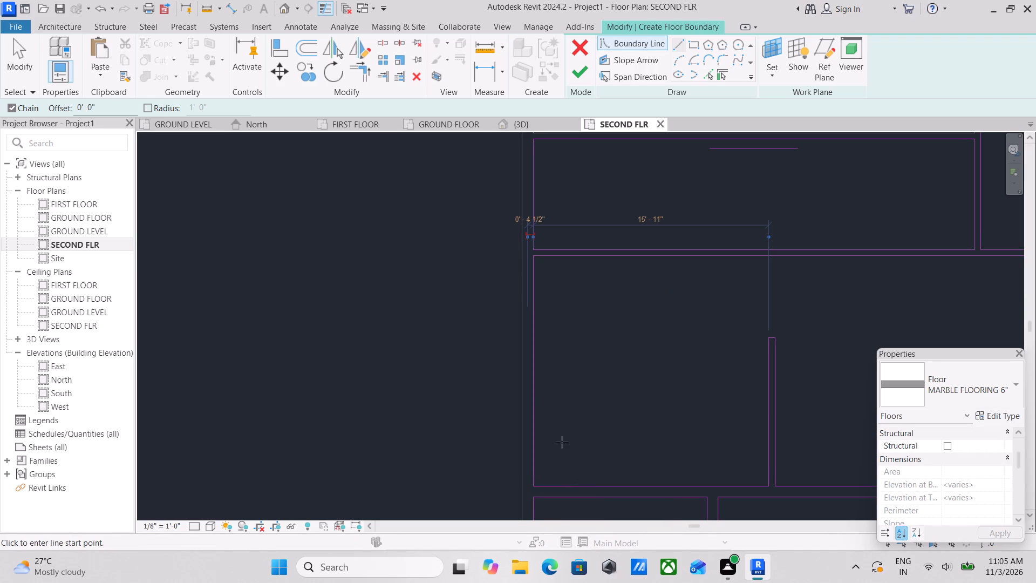
pyautogui.press('Escape')
# Draw the northwest room's boundary from its southwest corner up the west inner face and 22'-10" along the north face to the partition.
pyautogui.scroll(-4, 594, 411)
pyautogui.scroll(-3, 641, 392)
pyautogui.moveTo(645, 388); pyautogui.dragTo(674, 363, button='middle')
pyautogui.scroll(-1, 659, 380)
pyautogui.scroll(1, 762, 186)
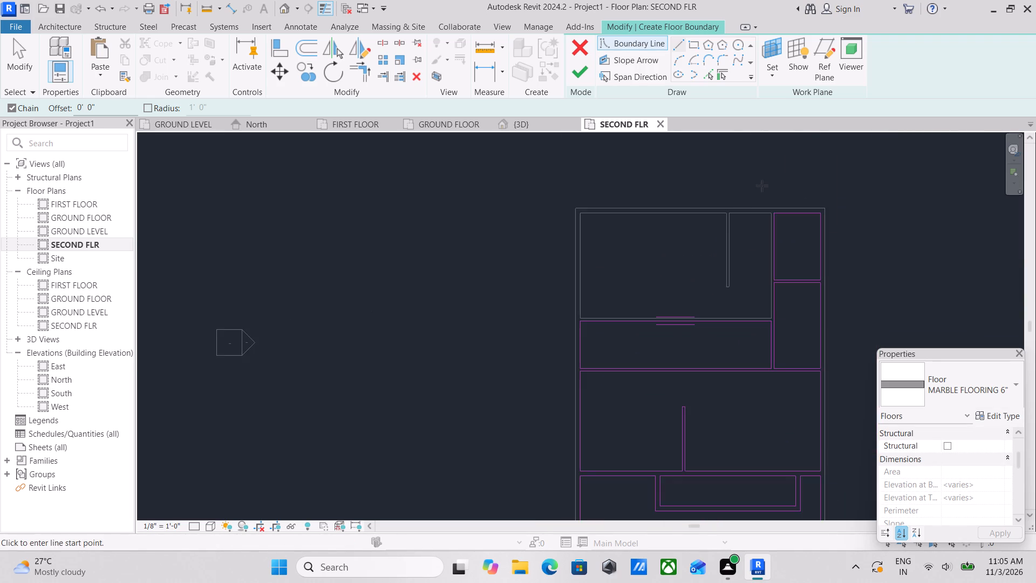
pyautogui.scroll(1, 762, 186)
pyautogui.scroll(3, 662, 263)
pyautogui.scroll(3, 584, 221)
pyautogui.scroll(-3, 585, 219)
pyautogui.moveTo(586, 220); pyautogui.dragTo(617, 243, button='middle')
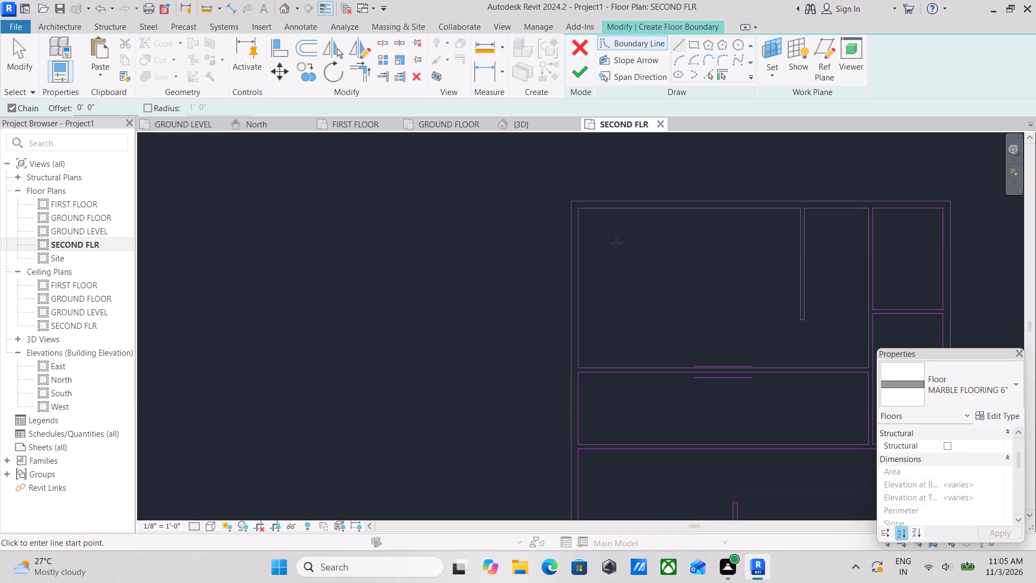
pyautogui.scroll(-3, 652, 254)
pyautogui.middleClick(641, 250)
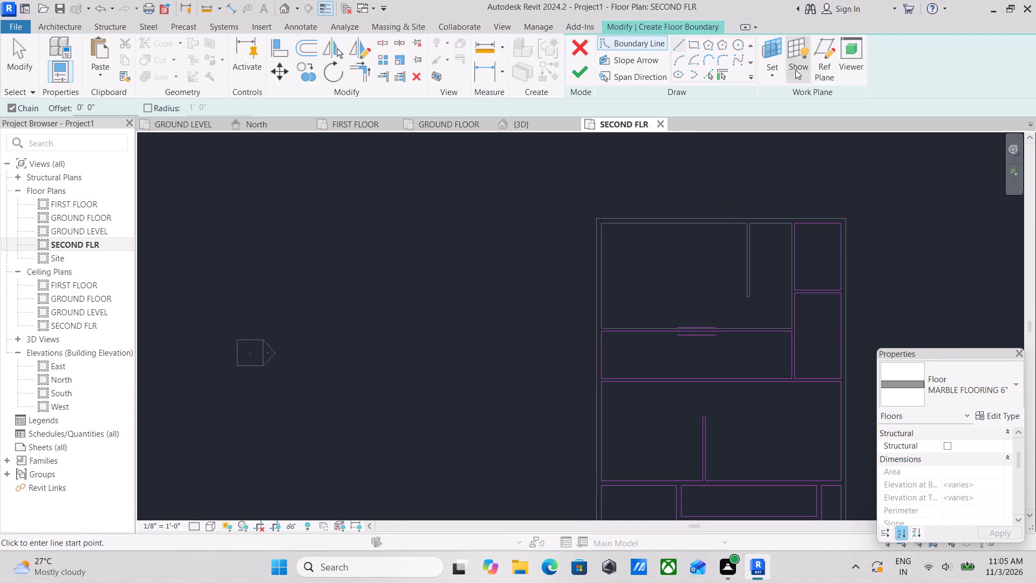
pyautogui.click(676, 43)
pyautogui.scroll(5, 589, 290)
pyautogui.scroll(4, 568, 393)
pyautogui.scroll(3, 669, 335)
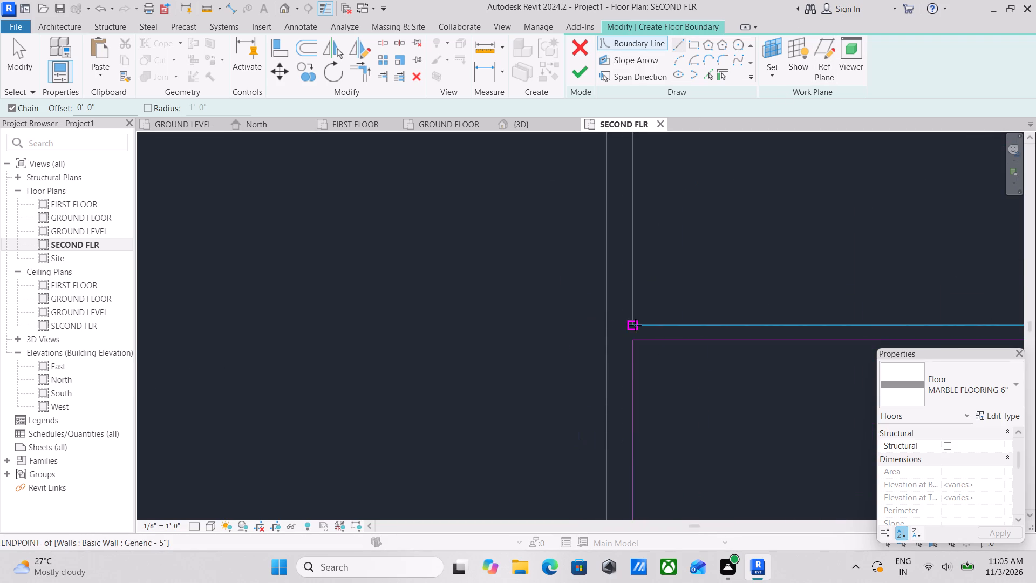
pyautogui.click(636, 325)
pyautogui.scroll(-1, 664, 198)
pyautogui.moveTo(664, 211); pyautogui.dragTo(646, 388, button='middle')
pyautogui.scroll(-4, 645, 265)
pyautogui.moveTo(645, 265); pyautogui.dragTo(642, 392, button='middle')
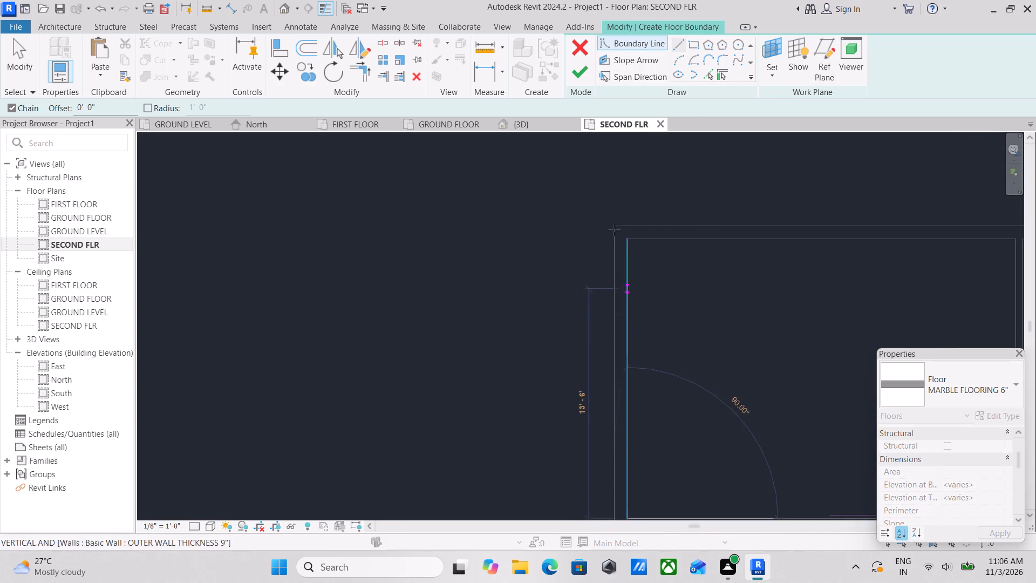
pyautogui.moveTo(614, 223); pyautogui.dragTo(623, 275, button='middle')
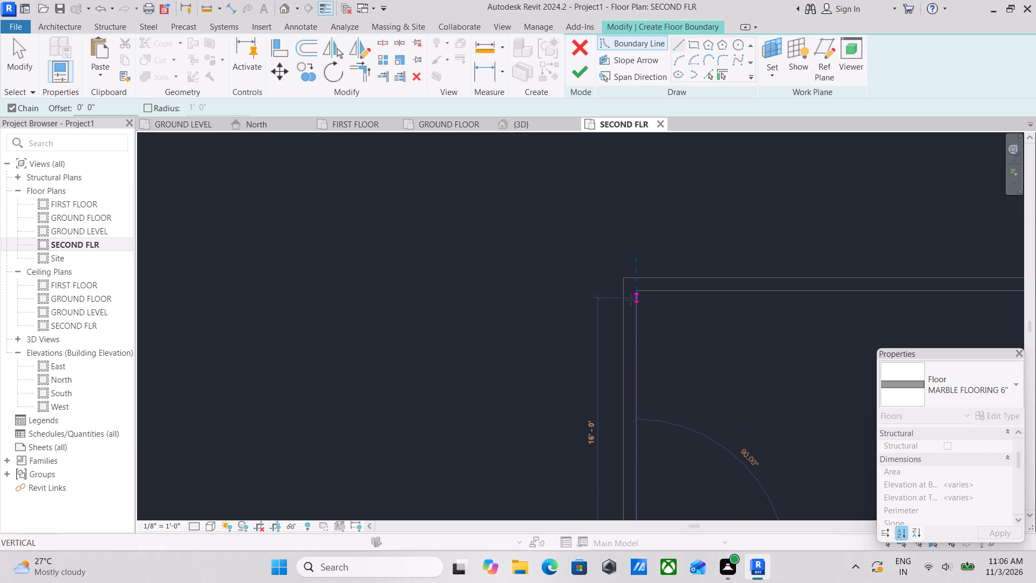
pyautogui.click(633, 293)
pyautogui.scroll(-1, 765, 291)
pyautogui.moveTo(763, 291); pyautogui.dragTo(550, 283, button='middle')
pyautogui.scroll(-3, 781, 272)
pyautogui.moveTo(772, 272); pyautogui.dragTo(686, 261, button='middle')
pyautogui.scroll(11, 692, 266)
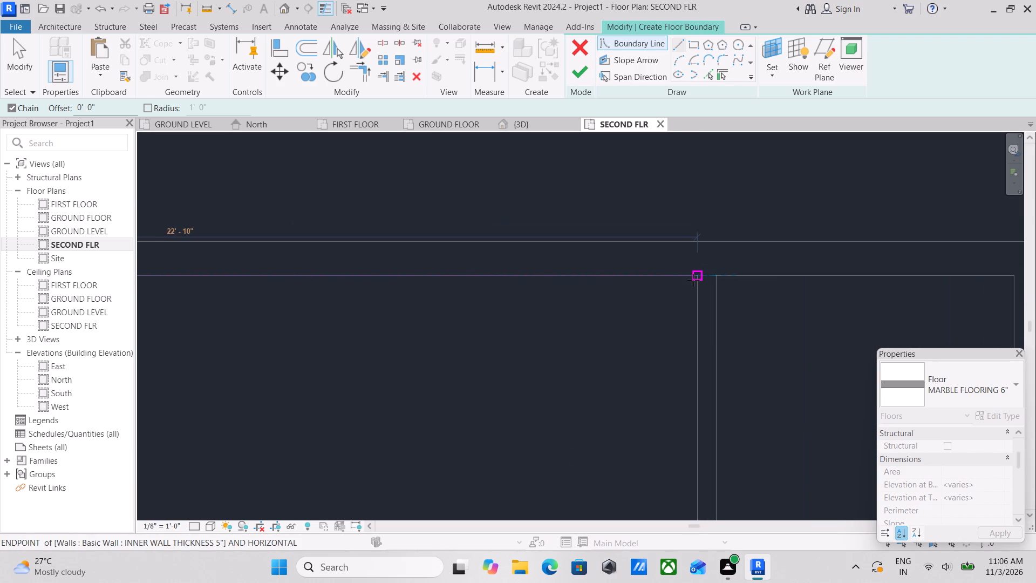
pyautogui.click(693, 278)
# Continue the northwest room's boundary down, around the free end and back up the 5" thick partition to the north wall.
pyautogui.scroll(-2, 692, 402)
pyautogui.moveTo(692, 403); pyautogui.dragTo(692, 256, button='middle')
pyautogui.moveTo(698, 417); pyautogui.dragTo(698, 379, button='middle')
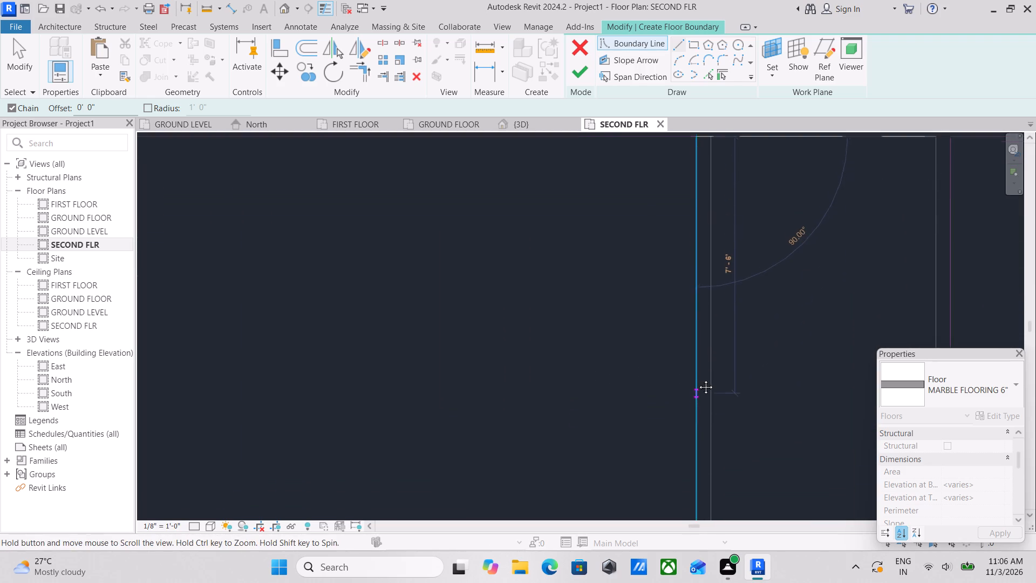
pyautogui.moveTo(698, 379); pyautogui.dragTo(704, 308, button='middle')
pyautogui.scroll(5, 711, 480)
pyautogui.scroll(2, 714, 431)
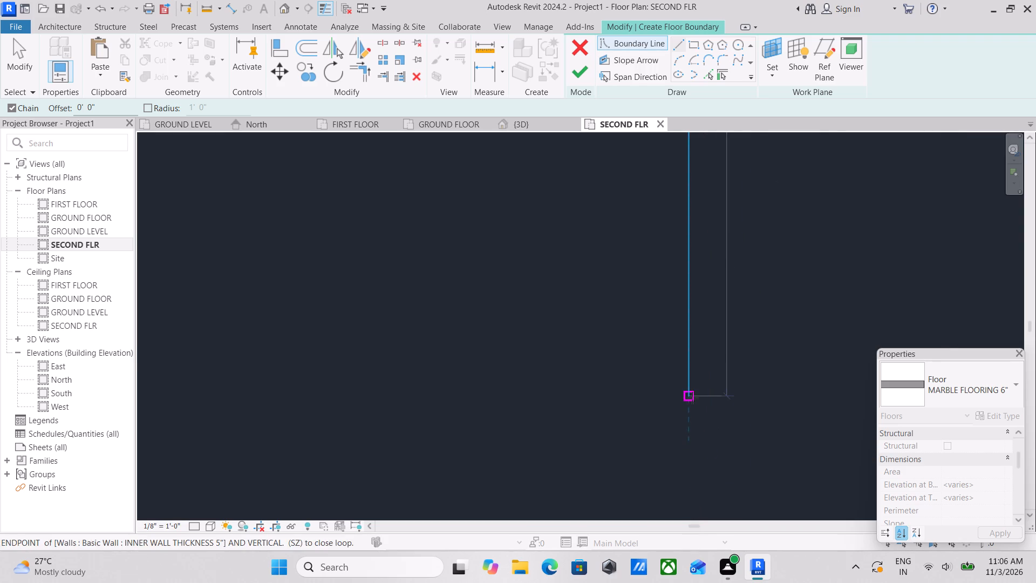
pyautogui.click(692, 397)
pyautogui.click(724, 399)
pyautogui.scroll(-3, 738, 272)
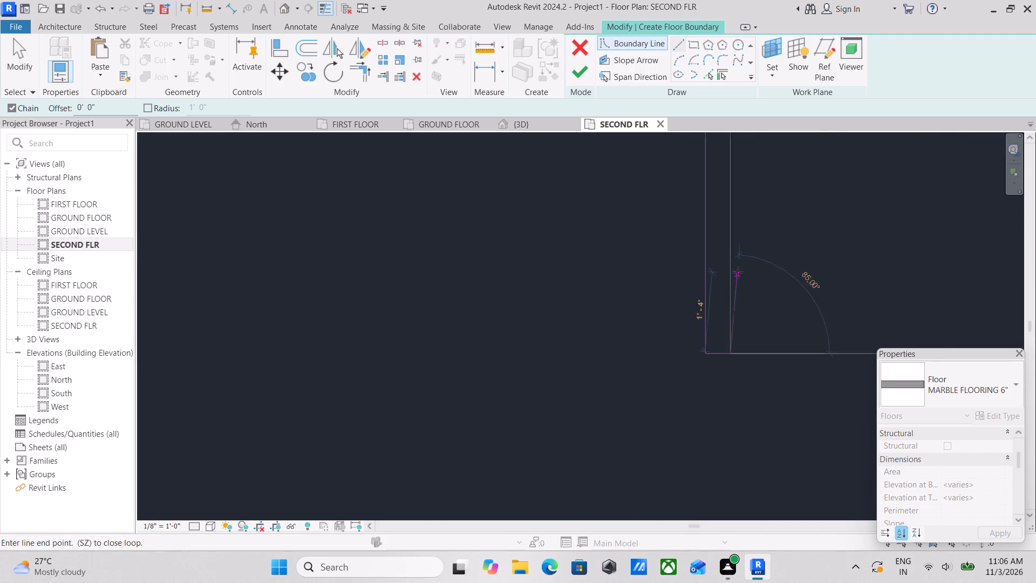
pyautogui.moveTo(737, 293); pyautogui.dragTo(728, 517, button='middle')
pyautogui.scroll(-3, 748, 275)
pyautogui.moveTo(748, 276); pyautogui.dragTo(738, 498, button='middle')
pyautogui.scroll(-3, 731, 307)
pyautogui.moveTo(731, 307); pyautogui.dragTo(730, 369, button='middle')
pyautogui.scroll(2, 730, 369)
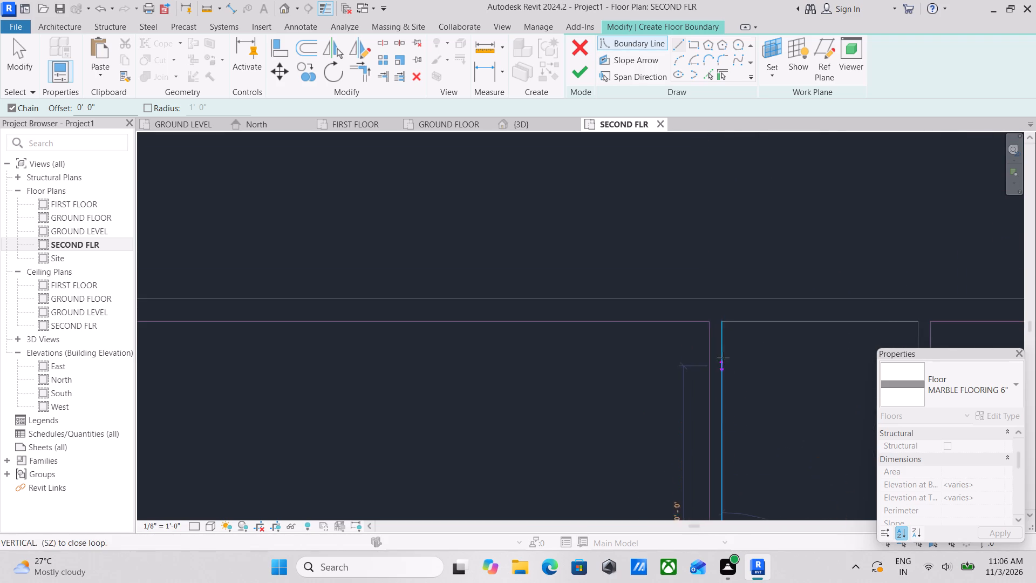
pyautogui.scroll(2, 723, 358)
pyautogui.click(719, 311)
# Close the northwest room's boundary with 6'-7" along the north wall, down the east face and back along the south wall.
pyautogui.moveTo(852, 302); pyautogui.dragTo(845, 301, button='middle')
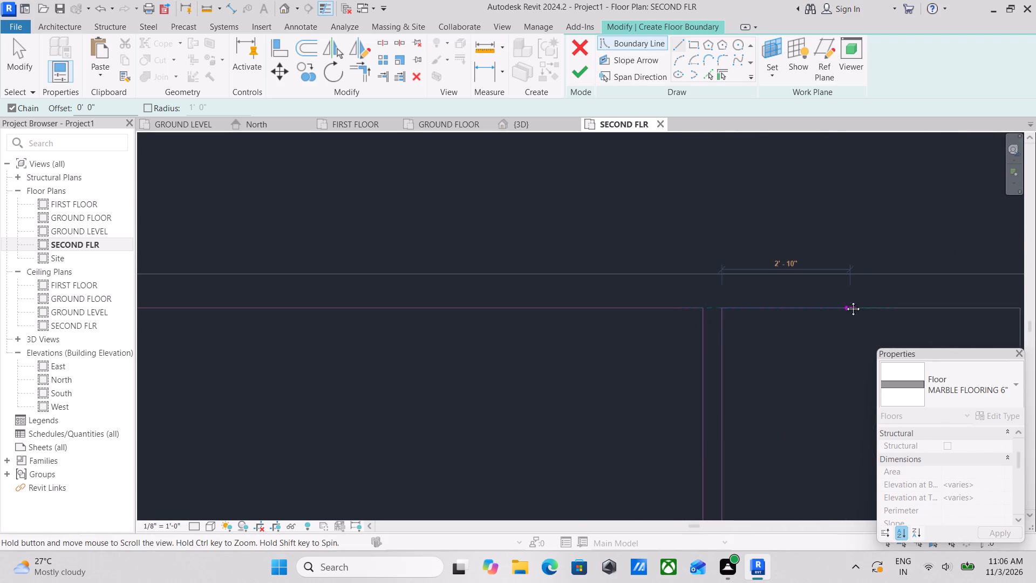
pyautogui.moveTo(845, 301); pyautogui.dragTo(590, 277, button='middle')
pyautogui.scroll(-2, 706, 292)
pyautogui.moveTo(703, 291); pyautogui.dragTo(635, 289, button='middle')
pyautogui.scroll(3, 658, 287)
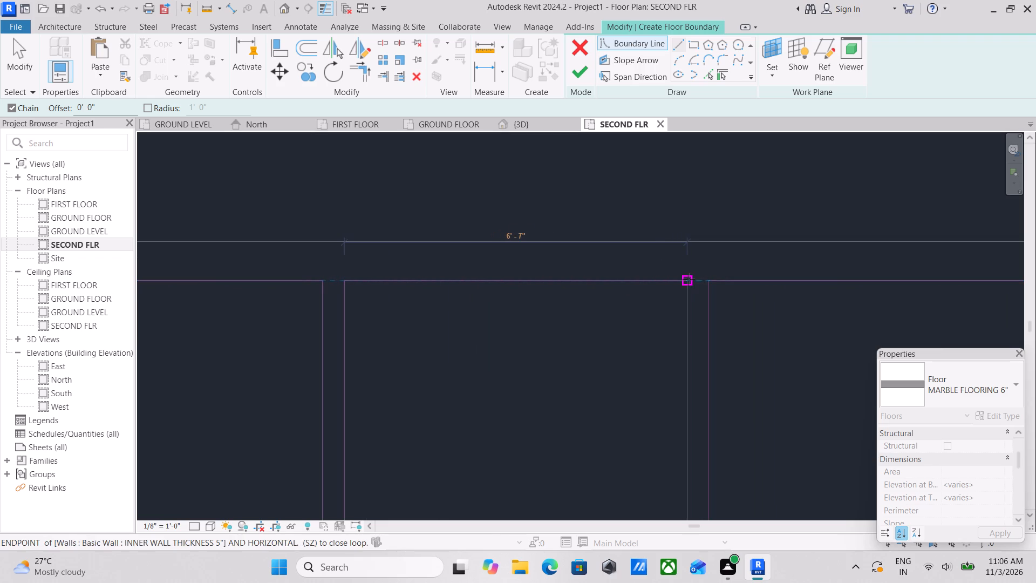
pyautogui.click(689, 279)
pyautogui.scroll(-4, 683, 392)
pyautogui.moveTo(688, 367); pyautogui.dragTo(701, 249, button='middle')
pyautogui.scroll(-5, 692, 425)
pyautogui.moveTo(691, 430); pyautogui.dragTo(694, 295, button='middle')
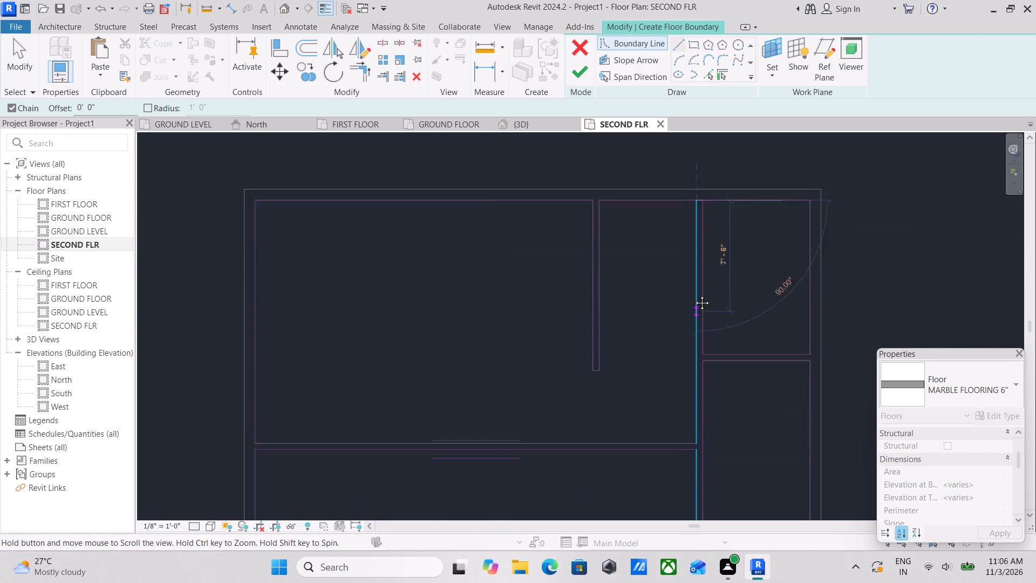
pyautogui.moveTo(694, 295); pyautogui.dragTo(694, 294, button='middle')
pyautogui.moveTo(692, 375); pyautogui.dragTo(699, 331, button='middle')
pyautogui.scroll(4, 699, 340)
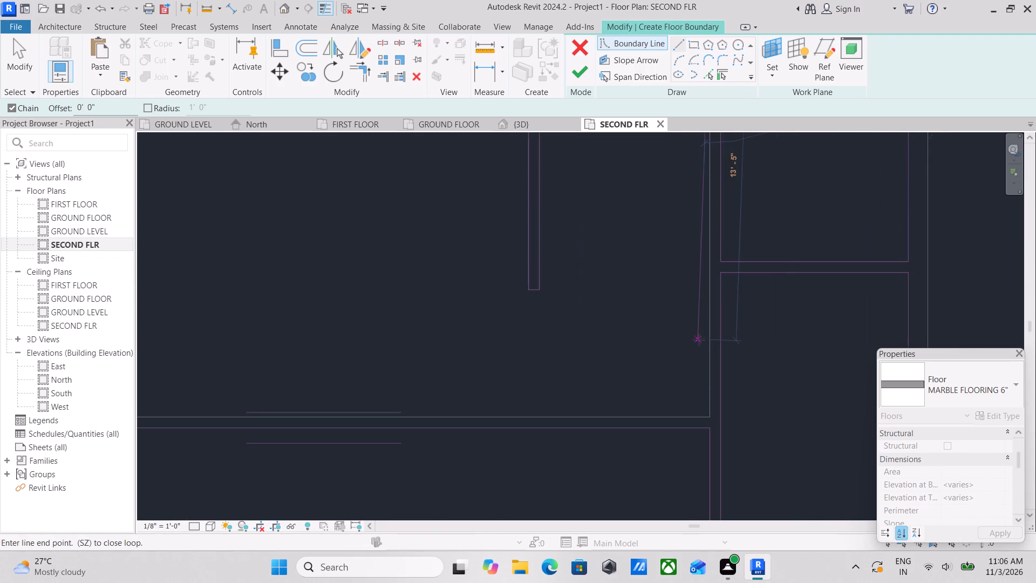
pyautogui.scroll(2, 699, 340)
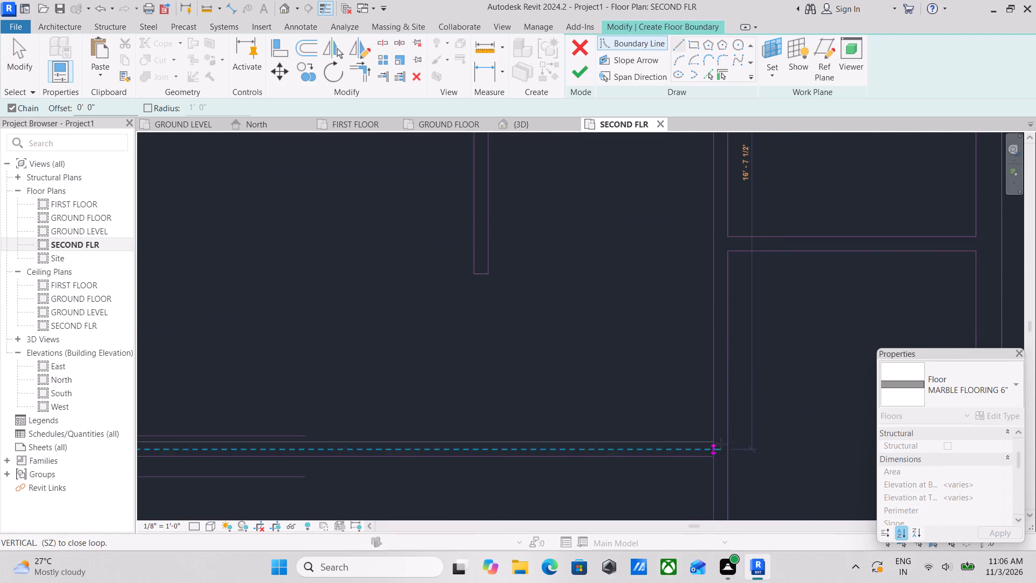
pyautogui.click(714, 442)
pyautogui.scroll(-2, 568, 374)
pyautogui.moveTo(568, 374); pyautogui.dragTo(745, 365, button='middle')
pyautogui.scroll(-1, 745, 365)
pyautogui.scroll(-3, 578, 389)
pyautogui.moveTo(578, 390); pyautogui.dragTo(914, 398, button='middle')
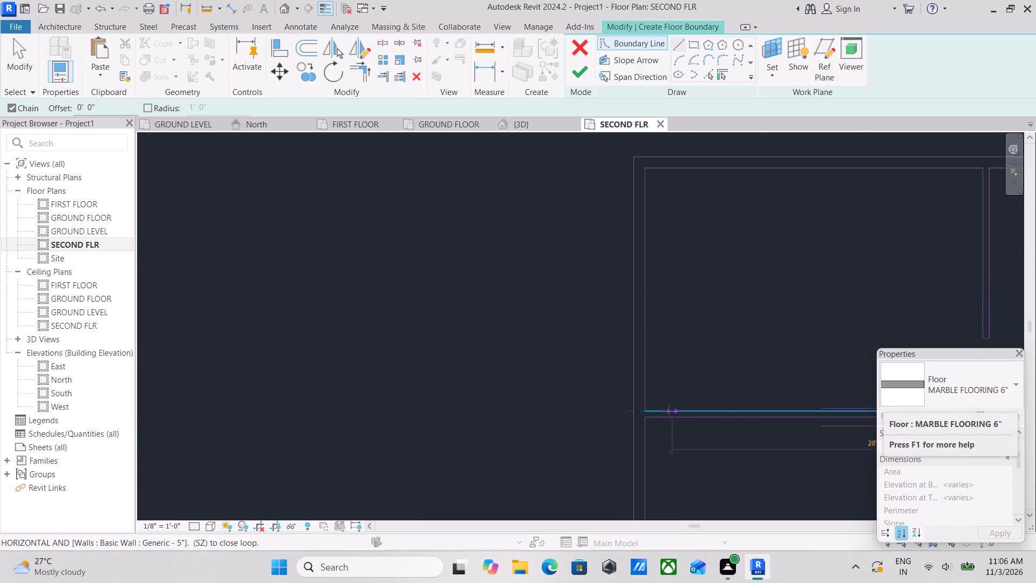
pyautogui.scroll(3, 668, 410)
pyautogui.click(635, 410)
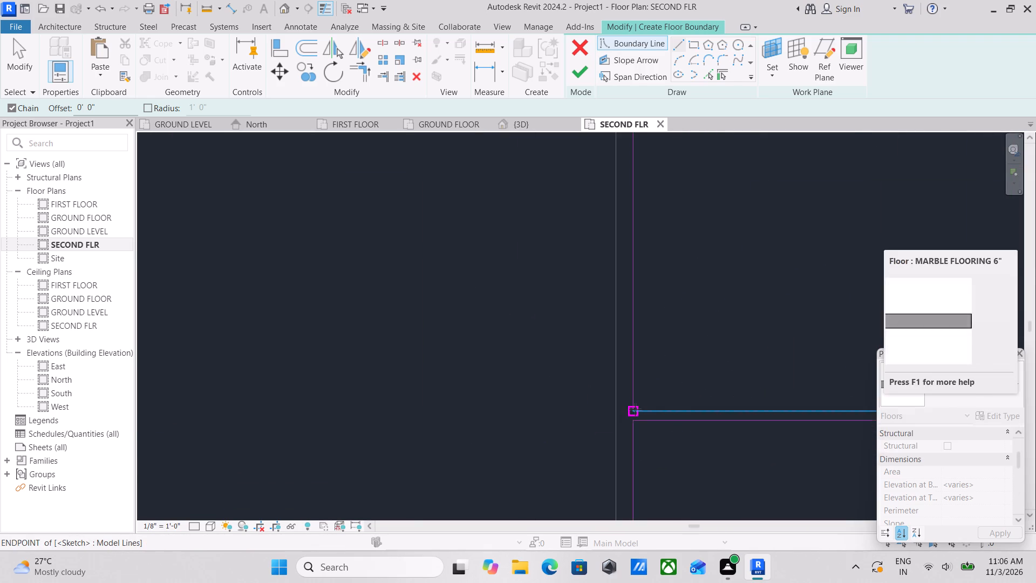
# Examine the sketched floor boundary loops of every room across the whole plan for completeness.
pyautogui.scroll(-3, 705, 336)
pyautogui.moveTo(704, 336); pyautogui.dragTo(525, 397, button='middle')
pyautogui.scroll(-4, 630, 349)
pyautogui.moveTo(609, 356); pyautogui.dragTo(519, 369, button='middle')
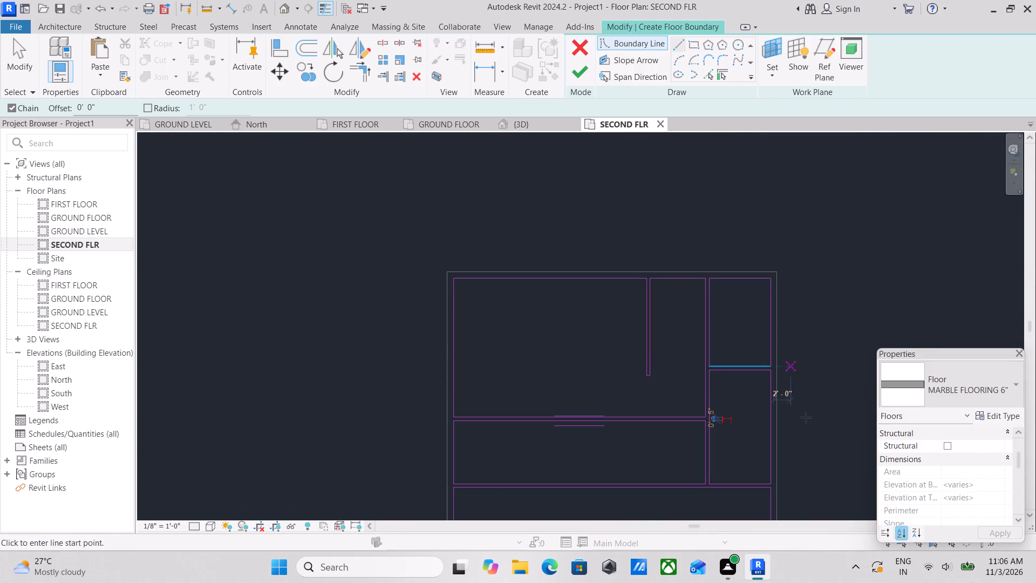
pyautogui.moveTo(808, 452); pyautogui.dragTo(811, 314, button='middle')
pyautogui.scroll(5, 794, 317)
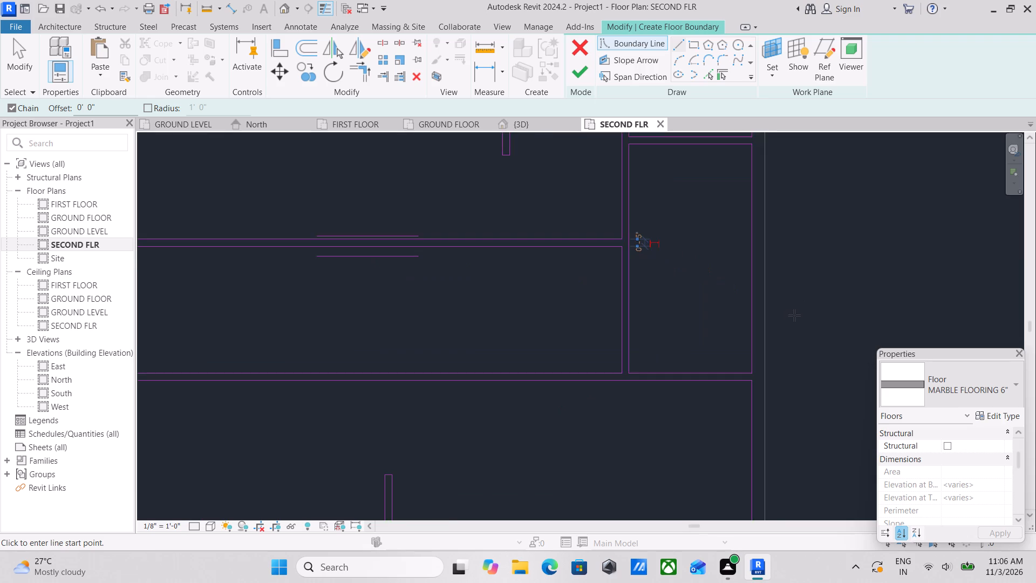
pyautogui.scroll(-8, 794, 310)
pyautogui.moveTo(824, 306); pyautogui.dragTo(828, 257, button='middle')
pyautogui.scroll(4, 735, 385)
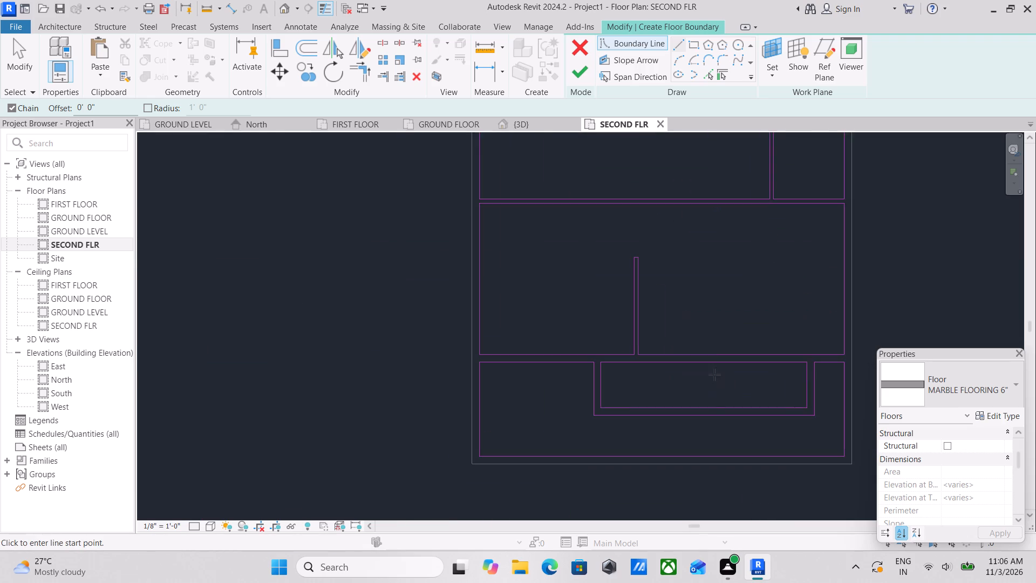
pyautogui.scroll(4, 714, 371)
pyautogui.scroll(-3, 739, 267)
pyautogui.moveTo(738, 267); pyautogui.dragTo(610, 296, button='middle')
pyautogui.scroll(-1, 621, 293)
pyautogui.scroll(1, 610, 296)
pyautogui.scroll(-3, 628, 280)
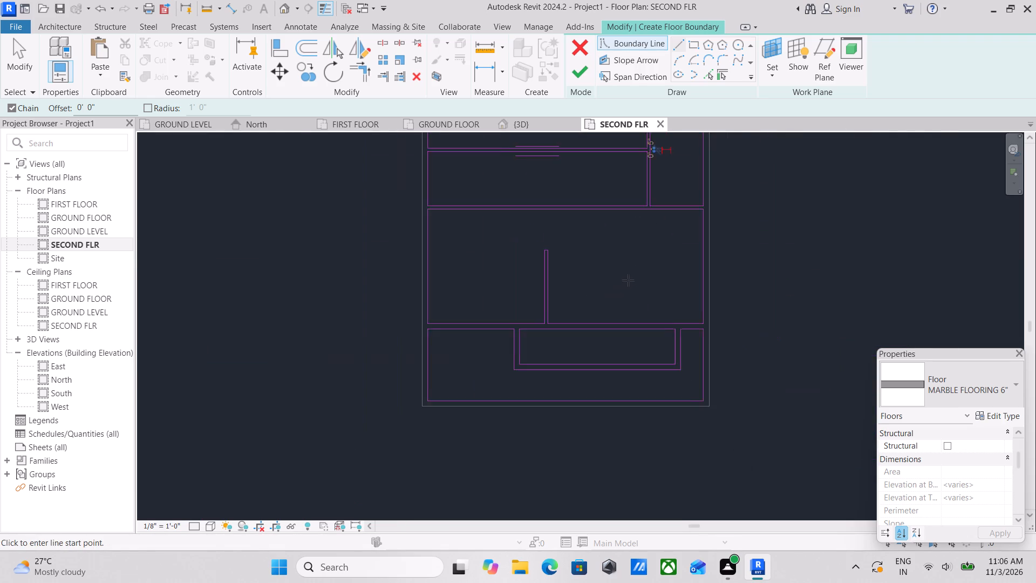
pyautogui.moveTo(628, 281); pyautogui.dragTo(649, 472, button='middle')
pyautogui.scroll(1, 561, 255)
pyautogui.moveTo(567, 274); pyautogui.dragTo(650, 375, button='middle')
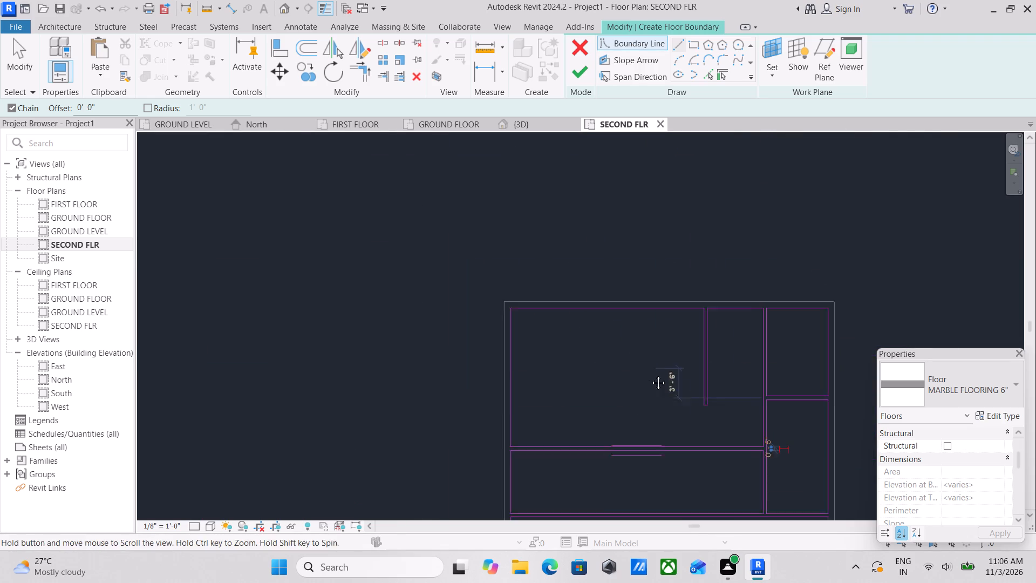
pyautogui.moveTo(650, 375); pyautogui.dragTo(651, 377, button='middle')
pyautogui.scroll(-2, 647, 379)
pyautogui.moveTo(656, 383); pyautogui.dragTo(629, 307, button='middle')
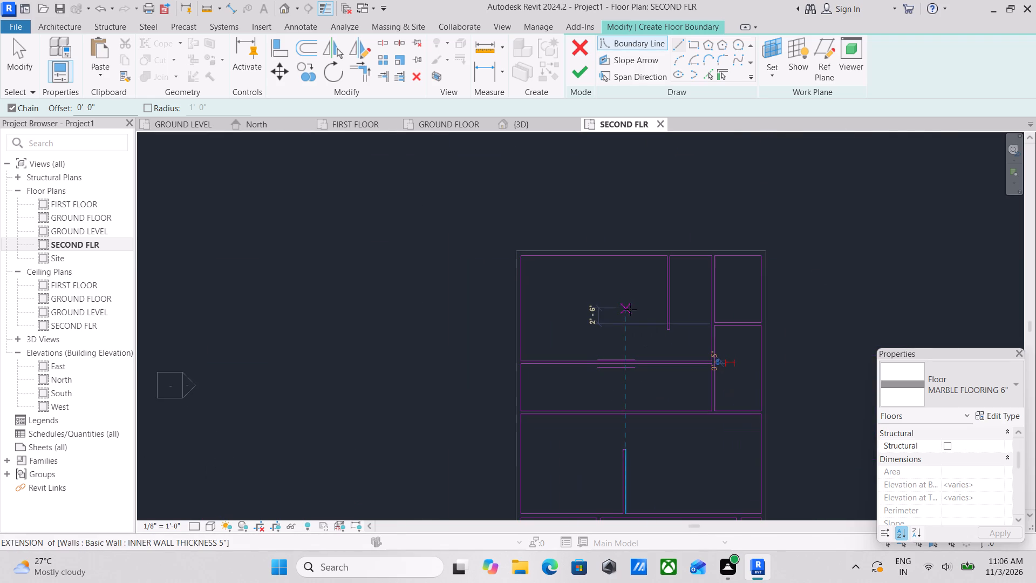
# Finish the SECOND FLR floor sketch without attaching the walls below to the floor's bottom.
pyautogui.click(568, 77)
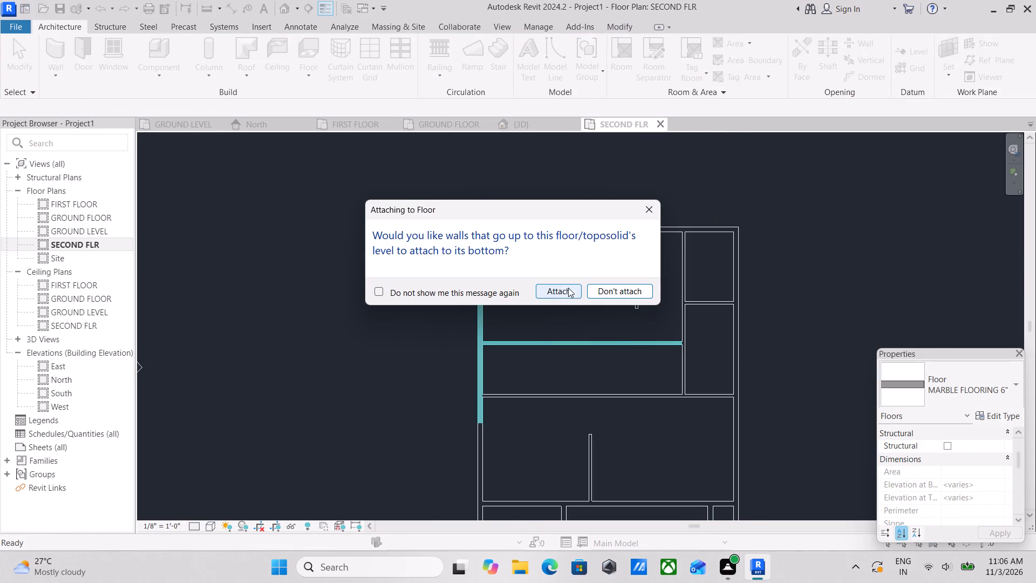
pyautogui.click(626, 293)
pyautogui.scroll(-5, 680, 357)
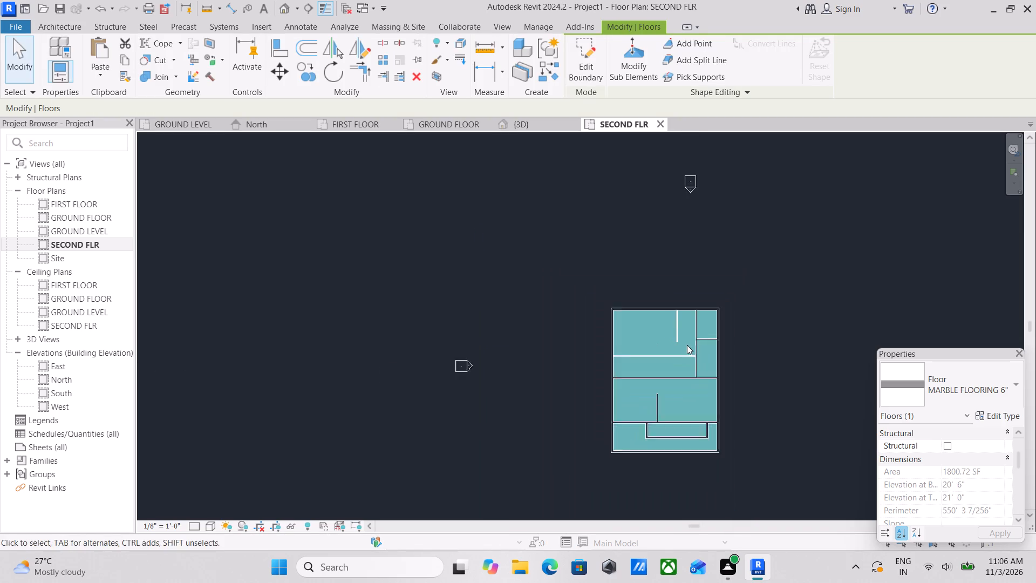
pyautogui.scroll(-2, 687, 345)
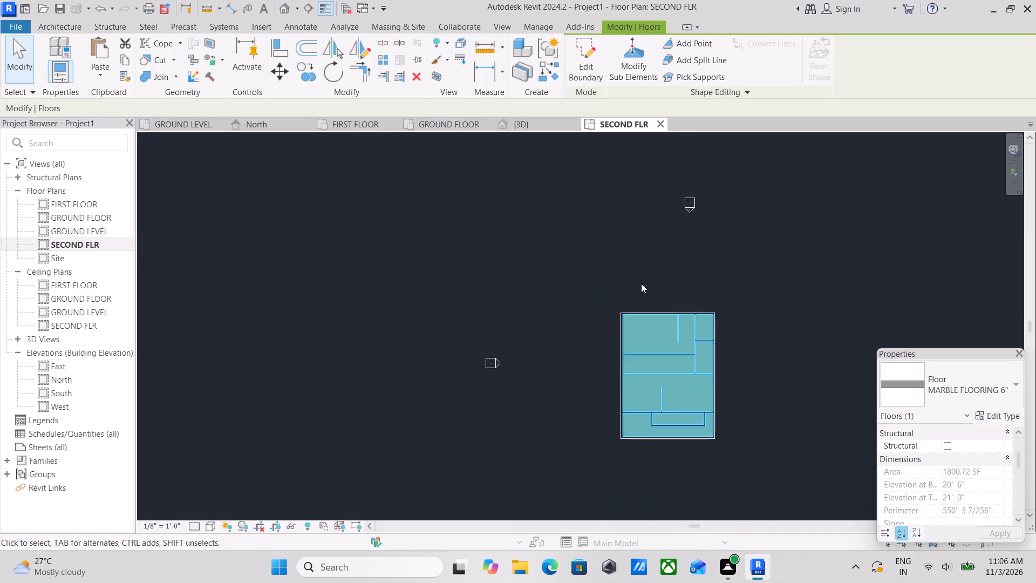
# Delete the 9" outer wall along the south edge of the SECOND FLR plan.
pyautogui.scroll(1, 605, 194)
pyautogui.press('Escape')
pyautogui.scroll(-4, 653, 300)
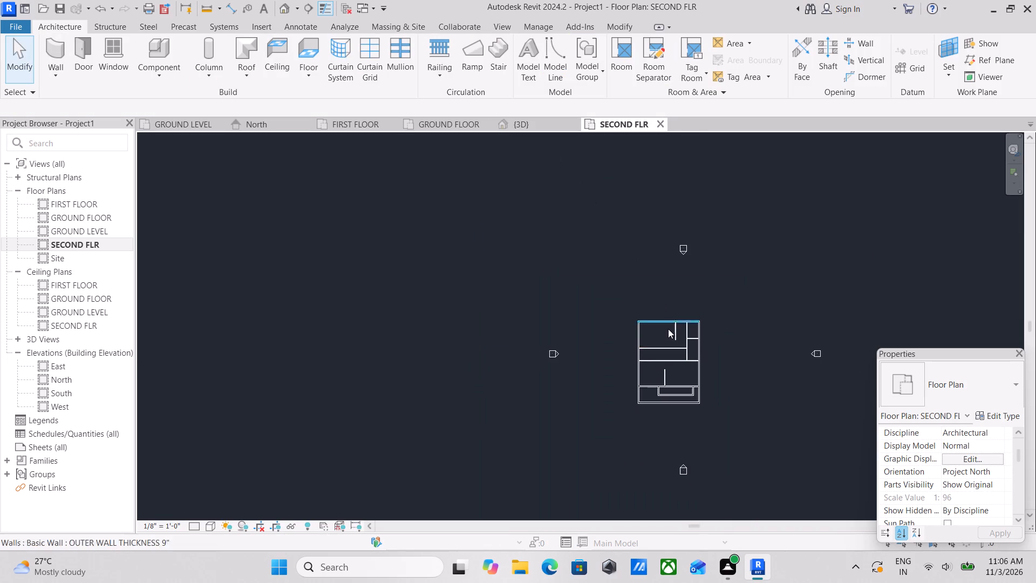
pyautogui.moveTo(666, 378); pyautogui.dragTo(690, 286, button='middle')
pyautogui.scroll(6, 694, 317)
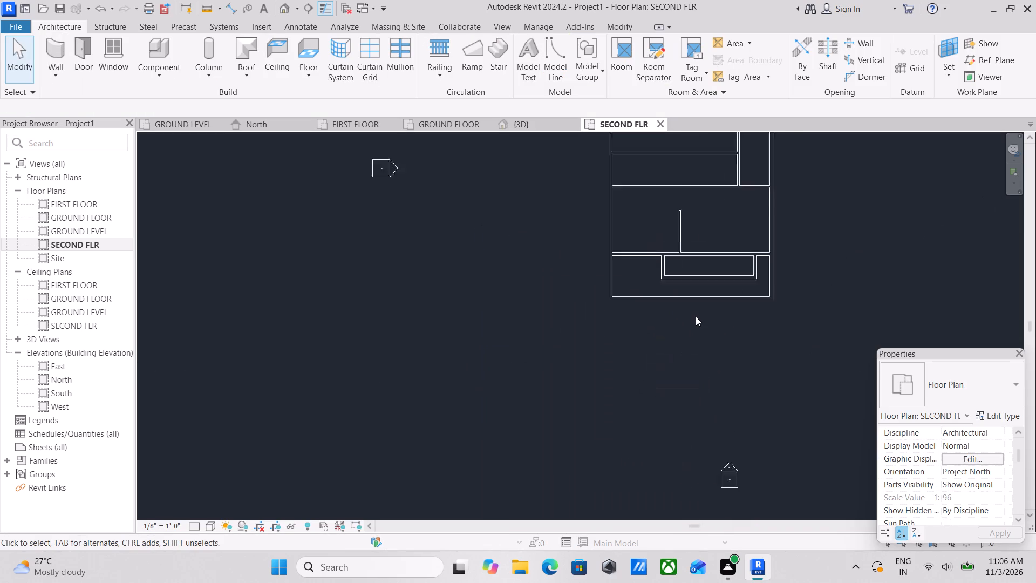
pyautogui.scroll(6, 696, 316)
pyautogui.click(696, 287)
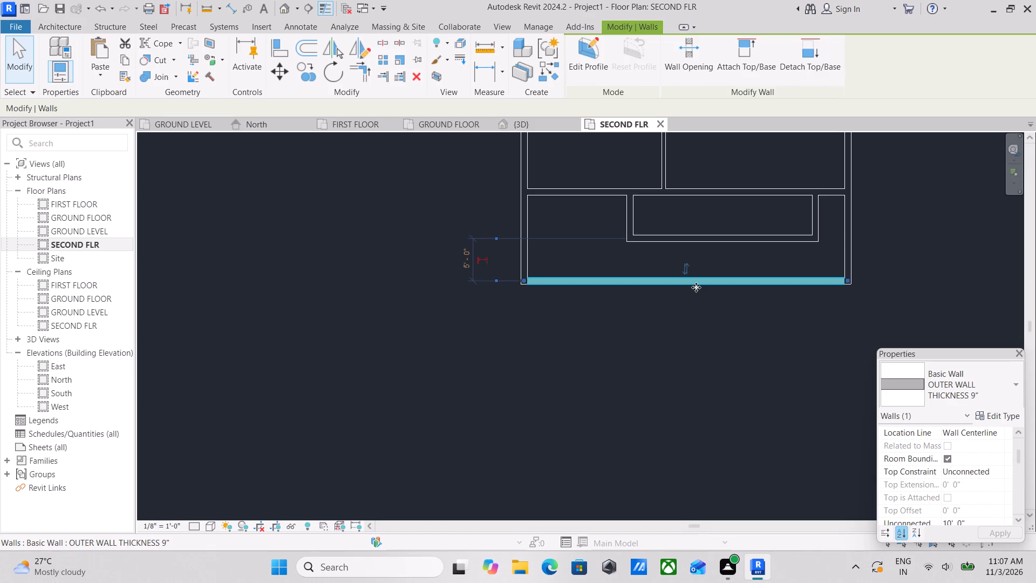
pyautogui.rightClick(696, 287)
pyautogui.click(724, 377)
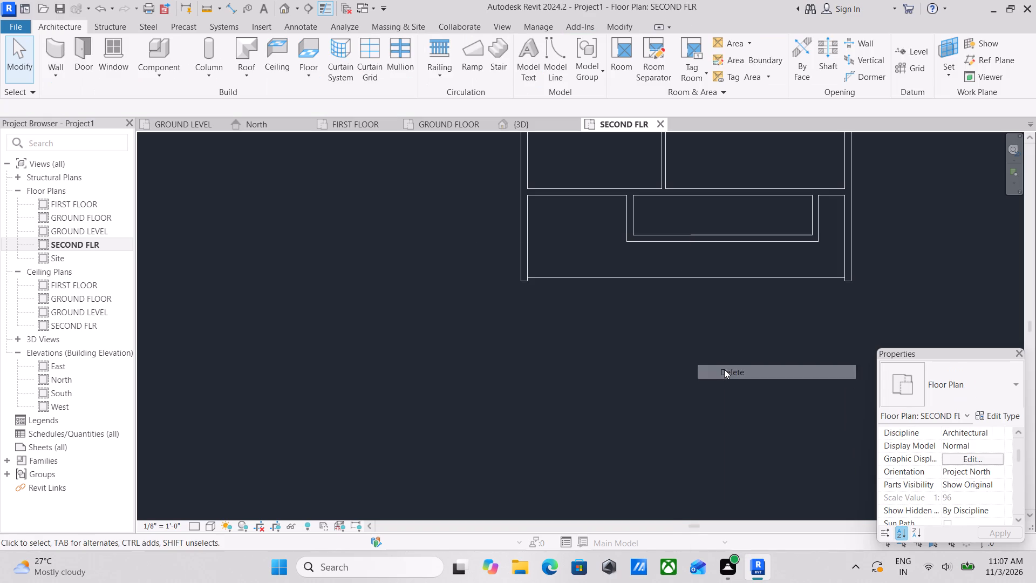
# Examine the whole building in 3D from several sides, including the open south edge of the second floor.
pyautogui.scroll(-2, 668, 214)
pyautogui.moveTo(668, 214); pyautogui.dragTo(681, 259, button='middle')
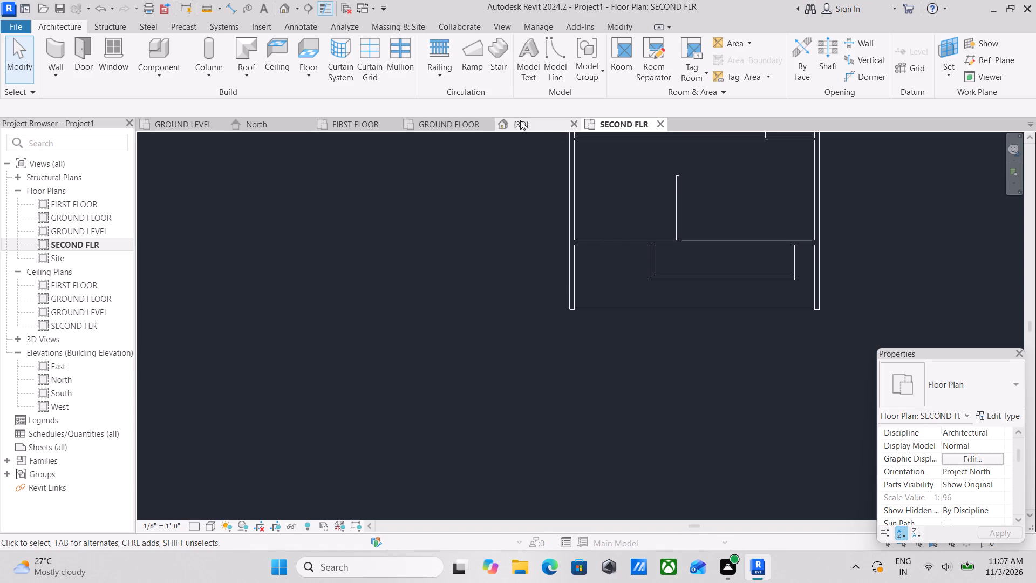
pyautogui.click(520, 123)
pyautogui.scroll(-4, 589, 267)
pyautogui.scroll(-3, 582, 345)
pyautogui.keyDown('shift'); pyautogui.moveTo(574, 338); pyautogui.dragTo(762, 172, button='middle'); pyautogui.keyUp('shift')
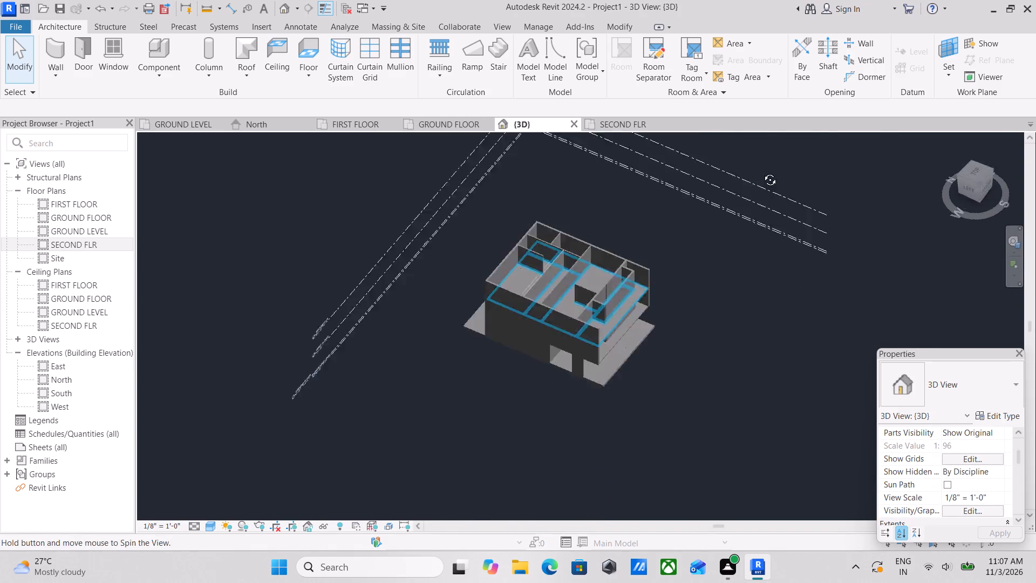
pyautogui.keyDown('shift'); pyautogui.moveTo(762, 172); pyautogui.dragTo(821, 117, button='middle'); pyautogui.keyUp('shift')
pyautogui.keyDown('shift'); pyautogui.moveTo(642, 316); pyautogui.dragTo(434, 204, button='middle'); pyautogui.keyUp('shift')
pyautogui.keyDown('shift'); pyautogui.moveTo(631, 286); pyautogui.dragTo(687, 383, button='middle'); pyautogui.keyUp('shift')
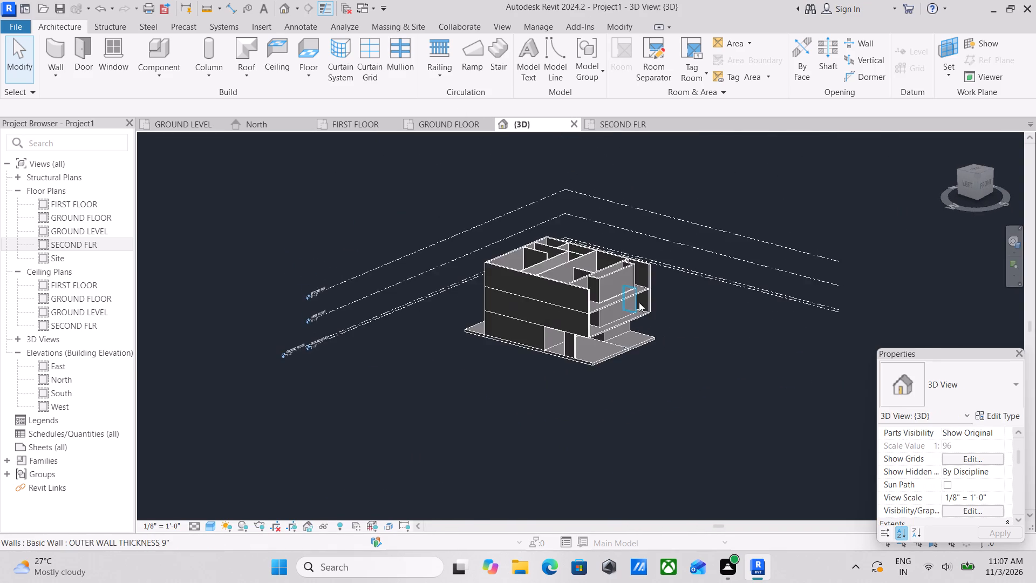
pyautogui.keyDown('shift'); pyautogui.moveTo(639, 308); pyautogui.dragTo(512, 415, button='middle'); pyautogui.keyUp('shift')
pyautogui.keyDown('shift'); pyautogui.moveTo(589, 364); pyautogui.dragTo(653, 310, button='middle'); pyautogui.keyUp('shift')
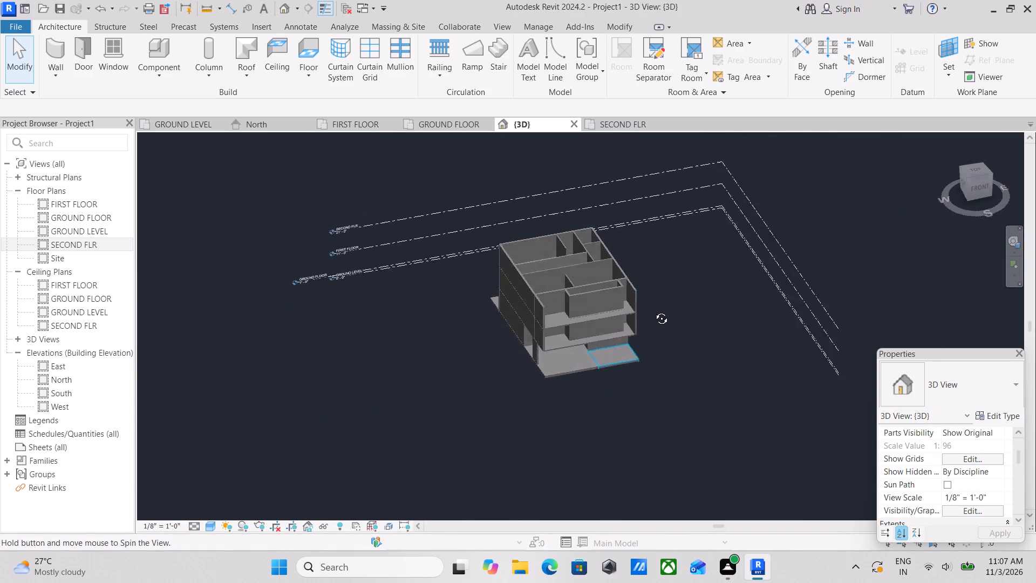
pyautogui.keyDown('shift'); pyautogui.moveTo(653, 310); pyautogui.dragTo(639, 306, button='middle'); pyautogui.keyUp('shift')
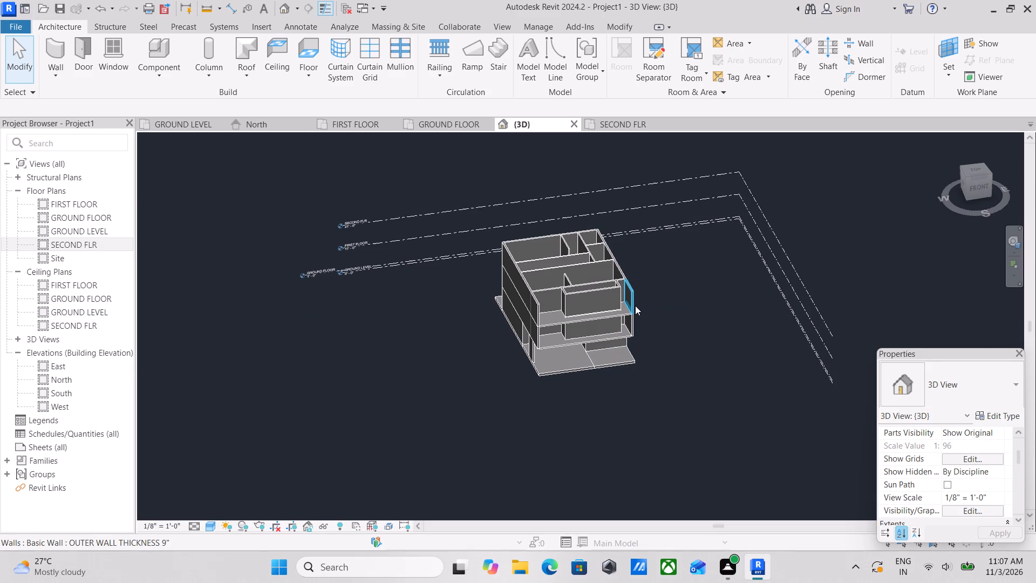
# Inspect the south front in 3D up close, comparing both upper balcony slabs with the ground-level veranda floors.
pyautogui.scroll(6, 640, 310)
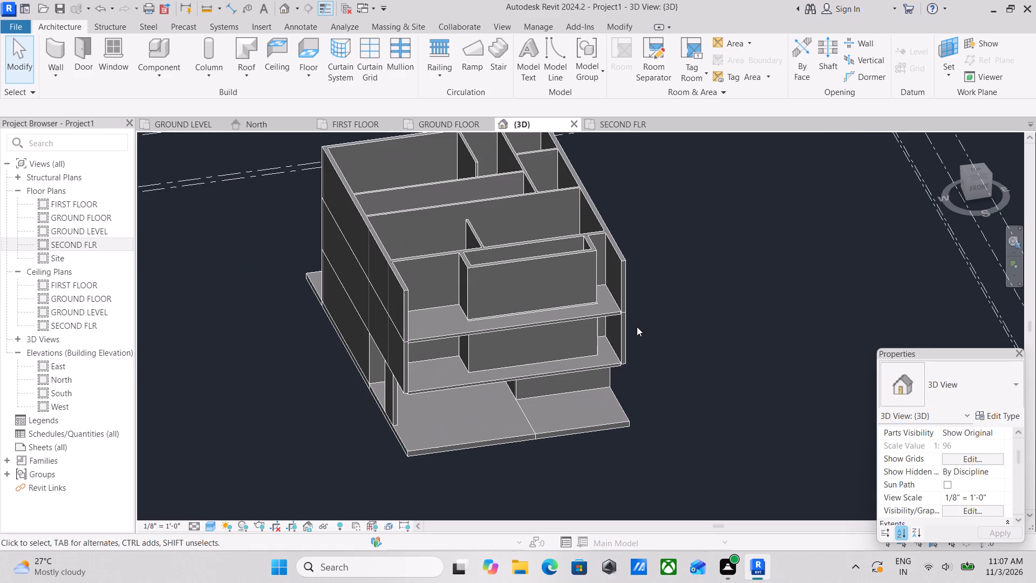
pyautogui.scroll(3, 523, 262)
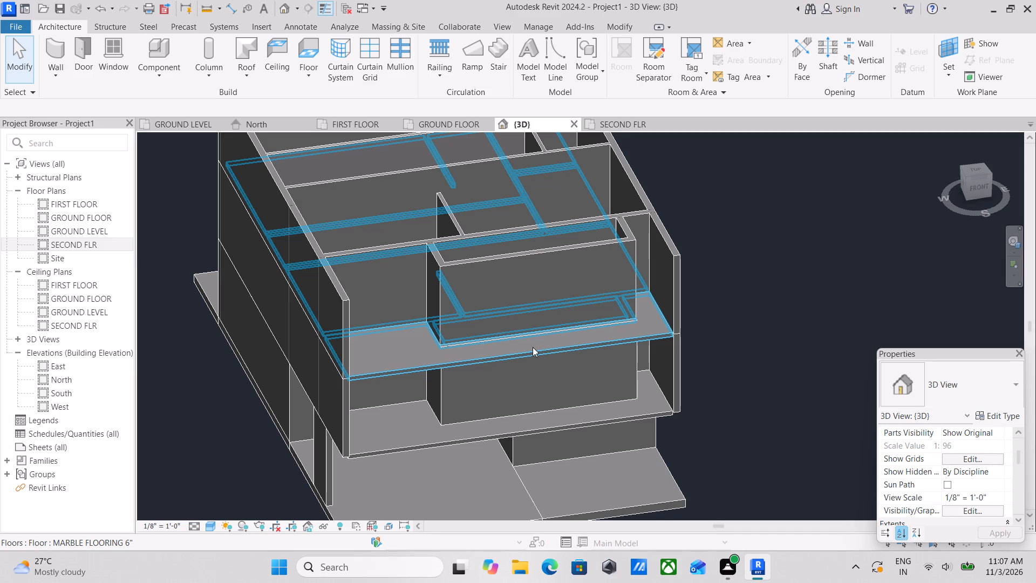
pyautogui.scroll(-1, 539, 422)
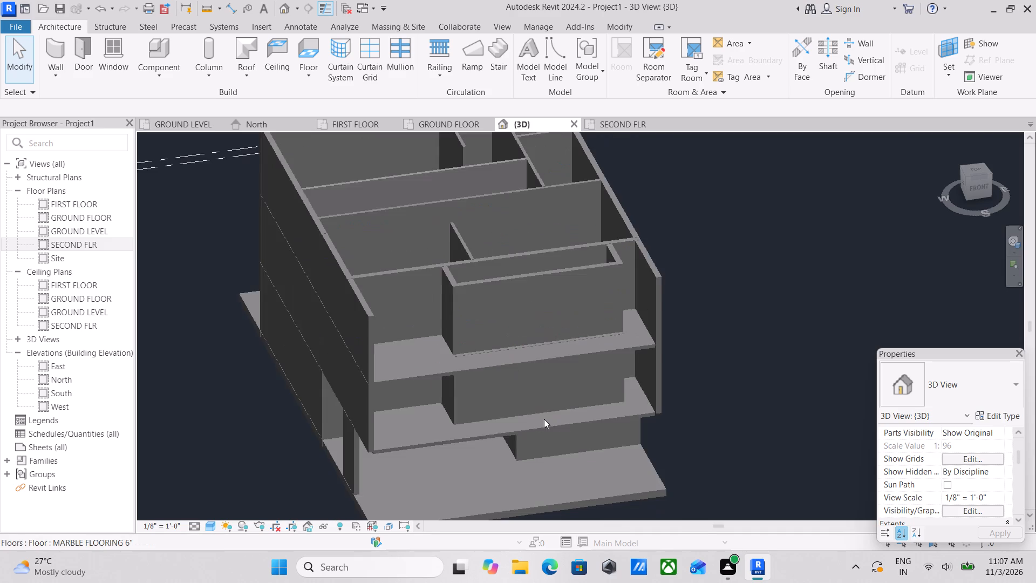
pyautogui.scroll(-4, 544, 419)
pyautogui.scroll(2, 524, 445)
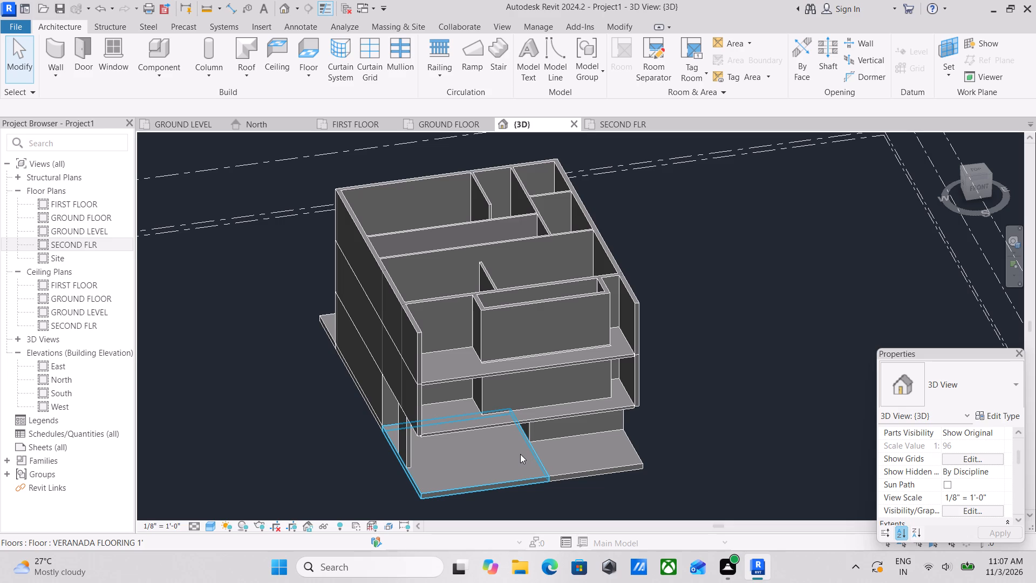
pyautogui.scroll(4, 589, 470)
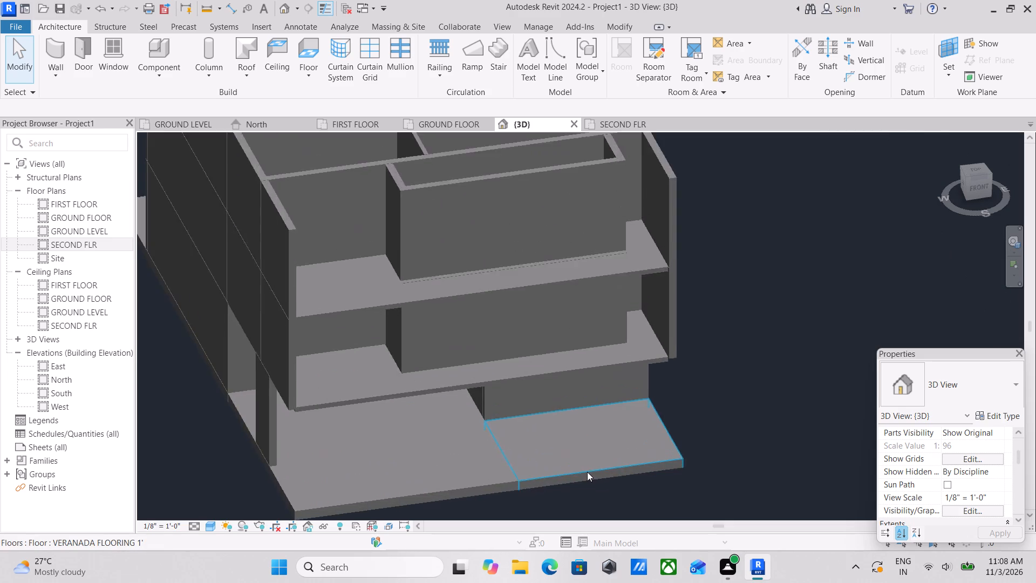
pyautogui.scroll(7, 587, 472)
pyautogui.scroll(-8, 587, 448)
pyautogui.moveTo(613, 429); pyautogui.dragTo(615, 463, button='middle')
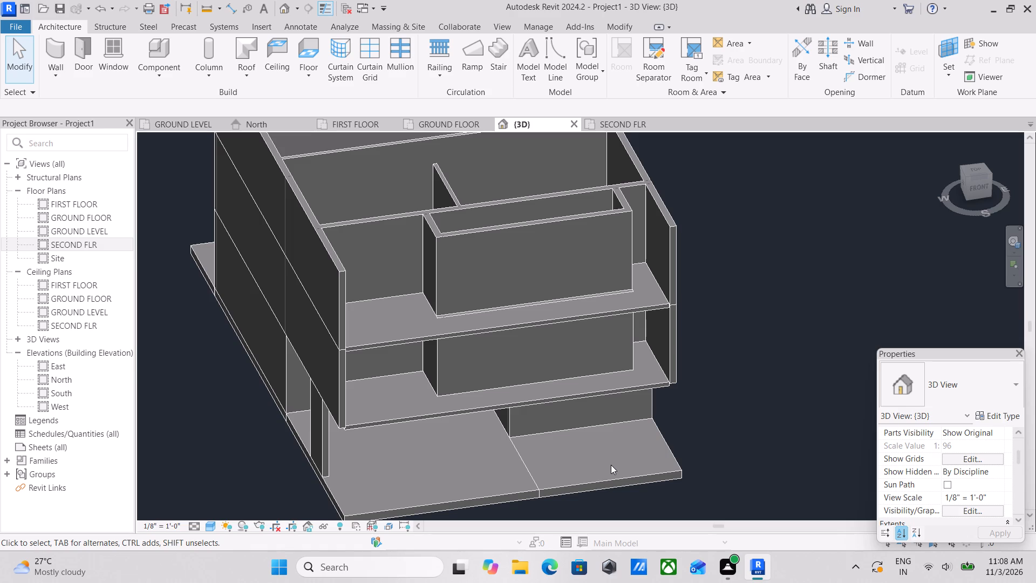
pyautogui.scroll(5, 662, 336)
pyautogui.scroll(-5, 626, 322)
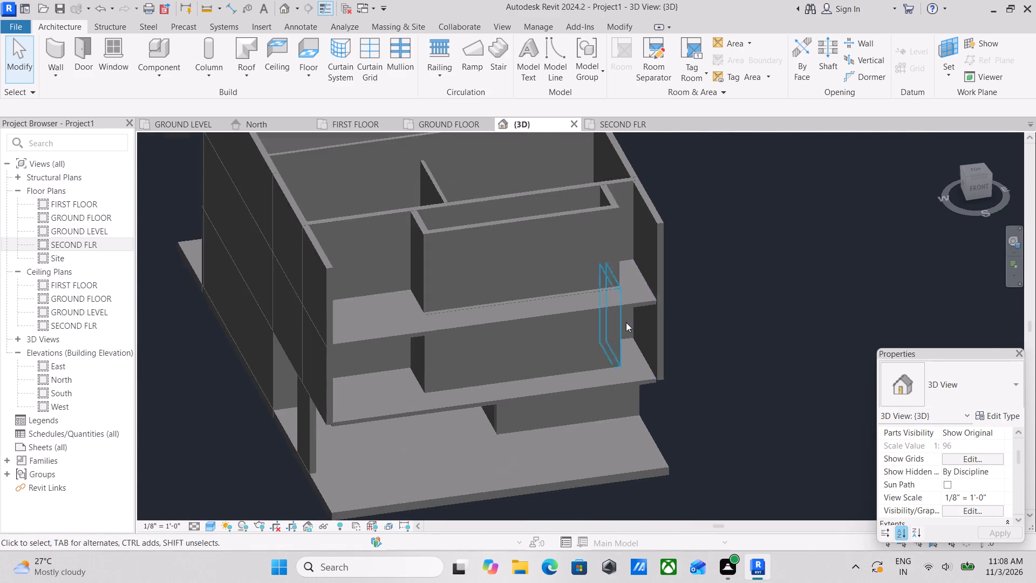
pyautogui.scroll(-6, 631, 329)
pyautogui.moveTo(606, 344); pyautogui.dragTo(607, 321, button='middle')
pyautogui.scroll(13, 601, 347)
pyautogui.scroll(-10, 605, 384)
pyautogui.moveTo(616, 375); pyautogui.dragTo(628, 457, button='middle')
pyautogui.scroll(-1, 623, 420)
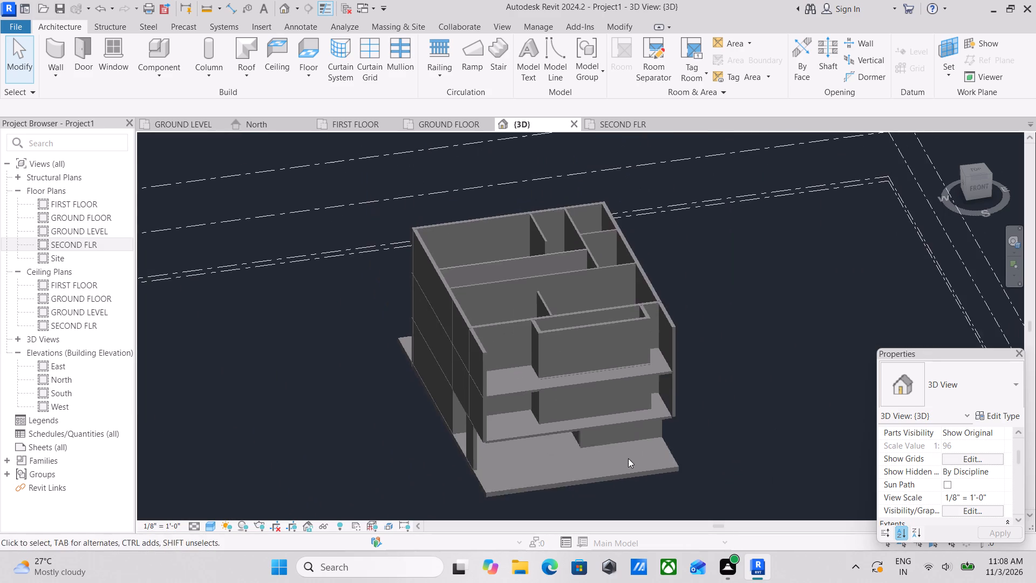
pyautogui.scroll(-3, 618, 394)
pyautogui.moveTo(618, 409); pyautogui.dragTo(621, 429, button='middle')
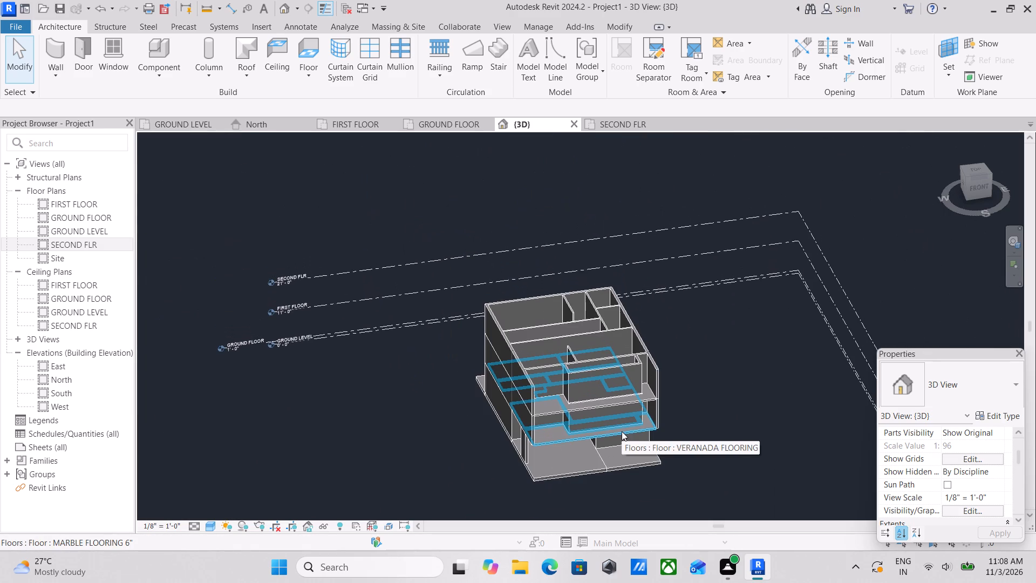
pyautogui.scroll(2, 622, 431)
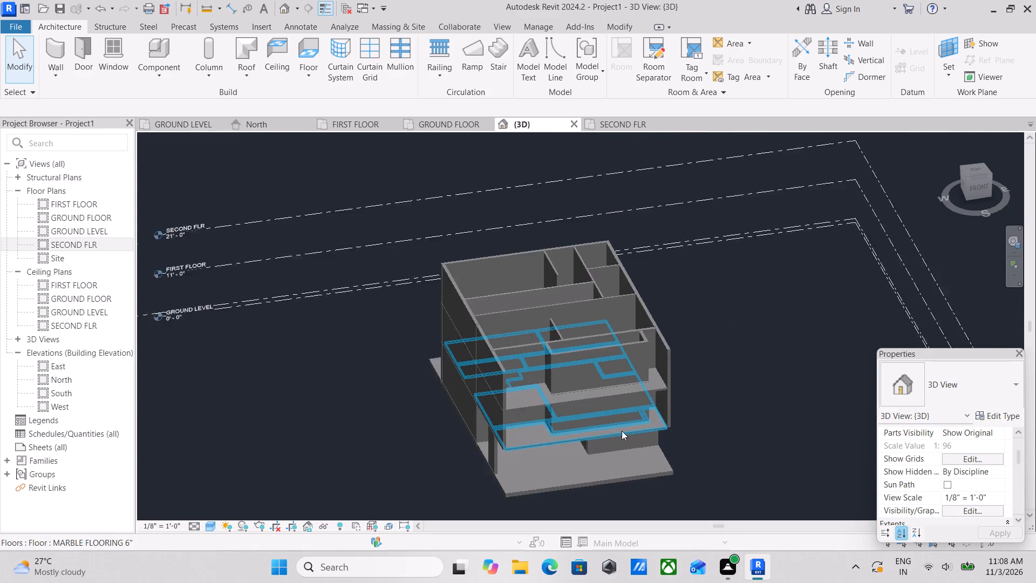
pyautogui.scroll(2, 622, 431)
pyautogui.scroll(3, 503, 383)
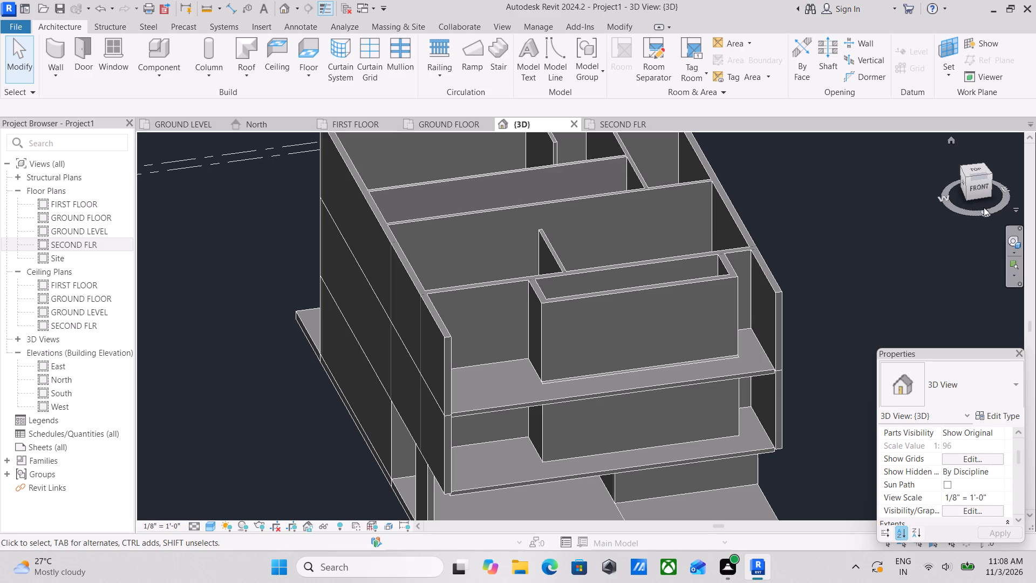
pyautogui.scroll(-3, 722, 234)
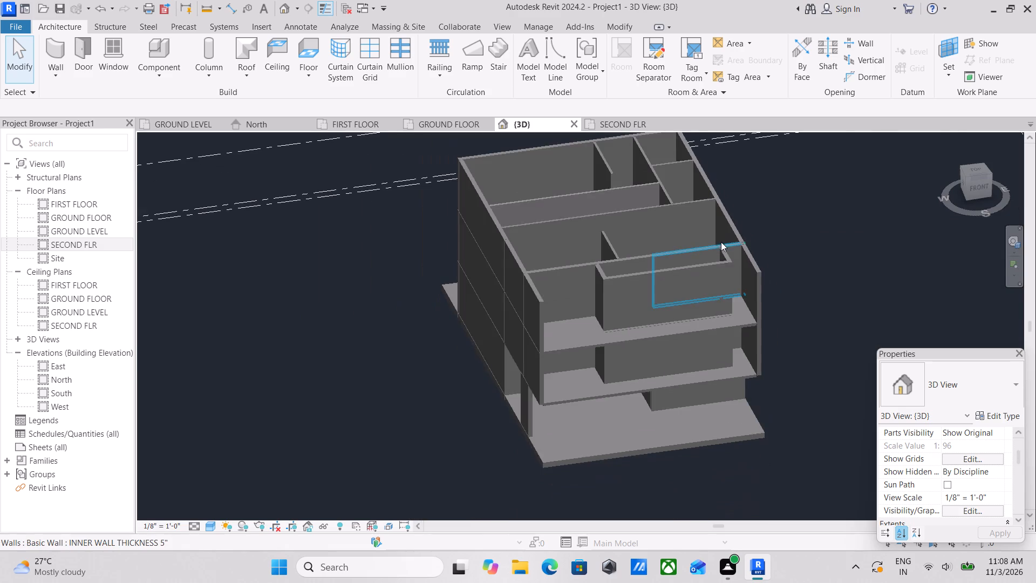
pyautogui.scroll(-2, 722, 244)
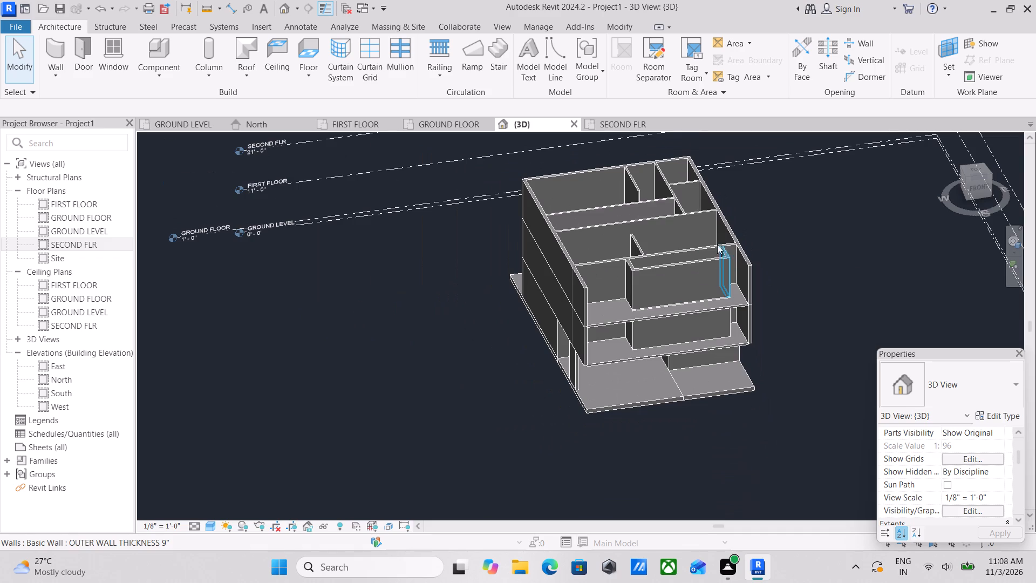
pyautogui.scroll(2, 612, 304)
pyautogui.scroll(4, 762, 367)
pyautogui.scroll(4, 603, 361)
pyautogui.scroll(-5, 603, 356)
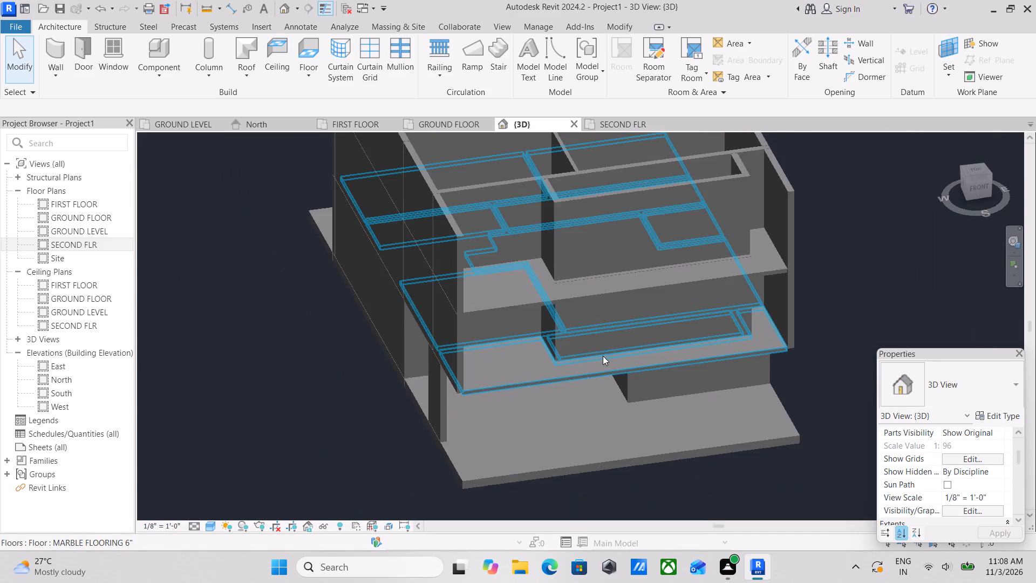
# Examine the south front in 3D from frontal and oblique angles, checking the balcony slab edges and side wall ends.
pyautogui.scroll(-4, 603, 356)
pyautogui.keyDown('shift'); pyautogui.moveTo(601, 332); pyautogui.dragTo(807, 404, button='middle'); pyautogui.keyUp('shift')
pyautogui.keyDown('shift'); pyautogui.moveTo(664, 307); pyautogui.dragTo(387, 200, button='middle'); pyautogui.keyUp('shift')
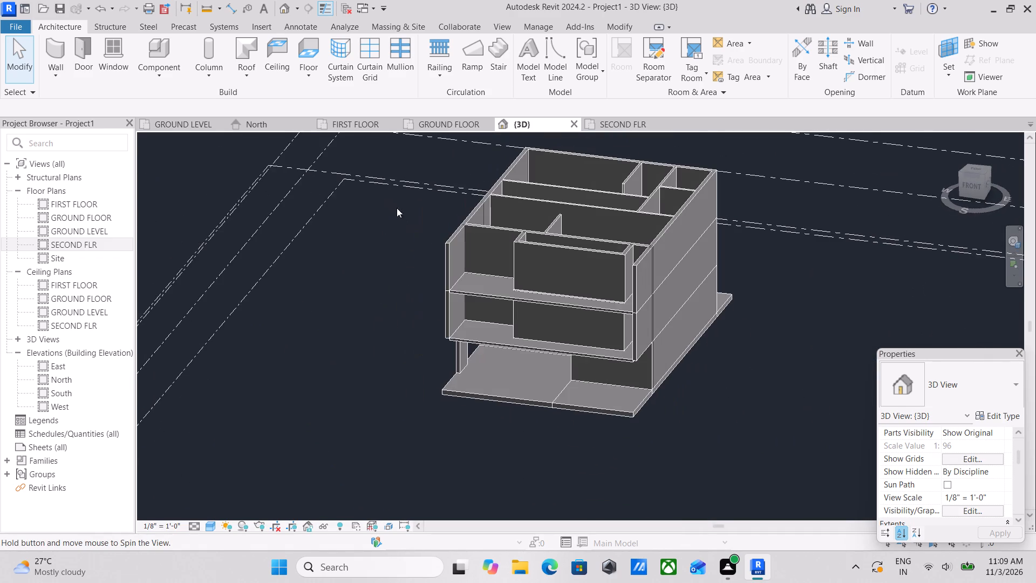
pyautogui.scroll(-2, 543, 276)
pyautogui.keyDown('shift'); pyautogui.moveTo(568, 314); pyautogui.dragTo(630, 347, button='middle'); pyautogui.keyUp('shift')
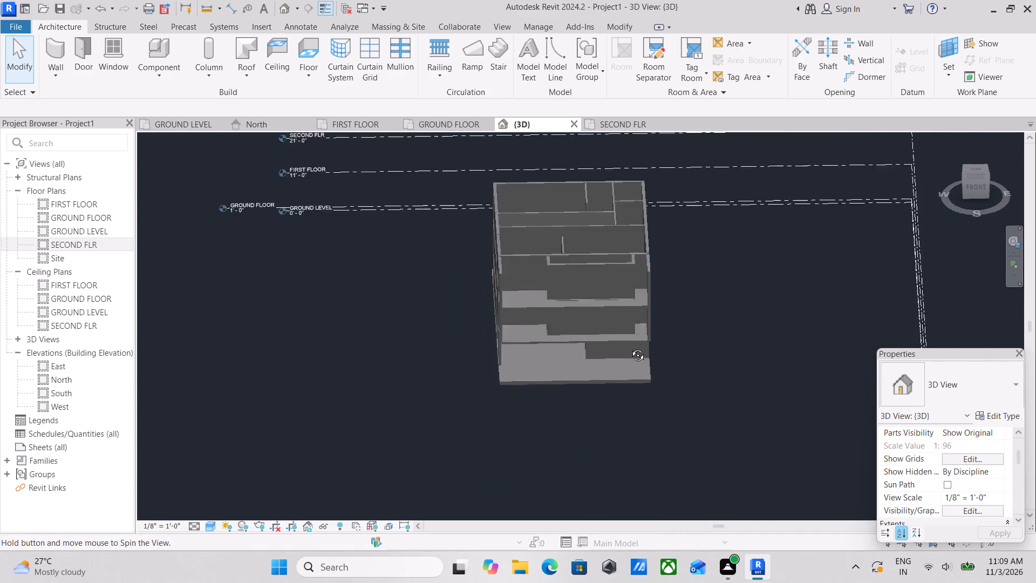
pyautogui.keyDown('shift'); pyautogui.moveTo(630, 347); pyautogui.dragTo(594, 333, button='middle'); pyautogui.keyUp('shift')
pyautogui.scroll(4, 597, 357)
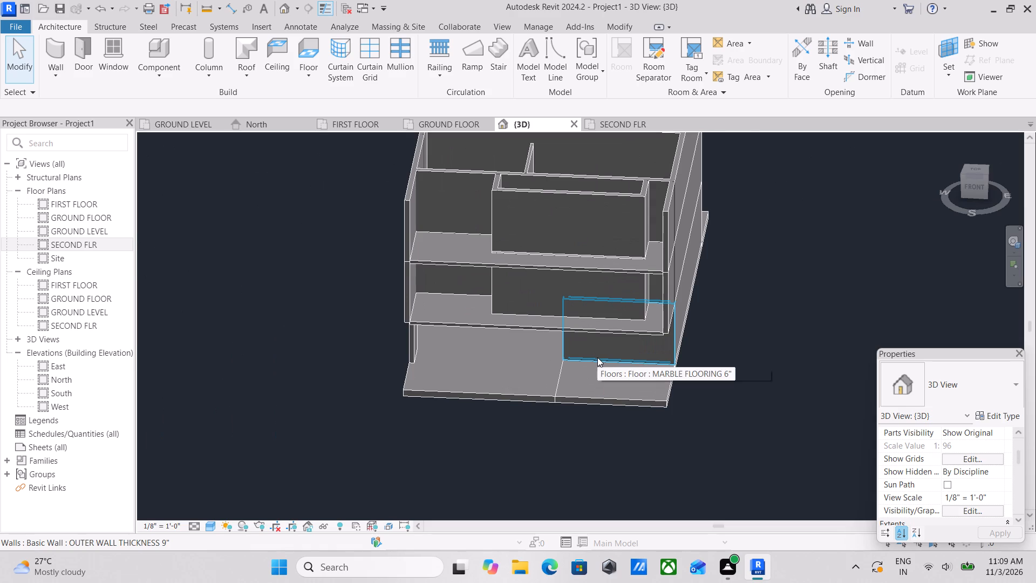
pyautogui.scroll(-1, 597, 357)
pyautogui.keyDown('shift'); pyautogui.moveTo(598, 347); pyautogui.dragTo(603, 242, button='middle'); pyautogui.keyUp('shift')
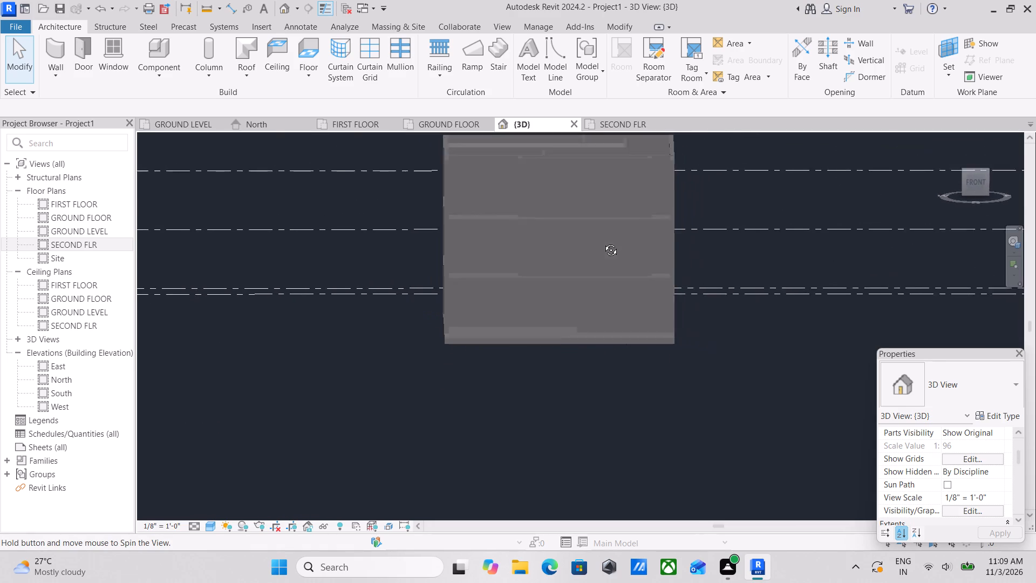
pyautogui.keyDown('shift'); pyautogui.moveTo(603, 242); pyautogui.dragTo(618, 285, button='middle'); pyautogui.keyUp('shift')
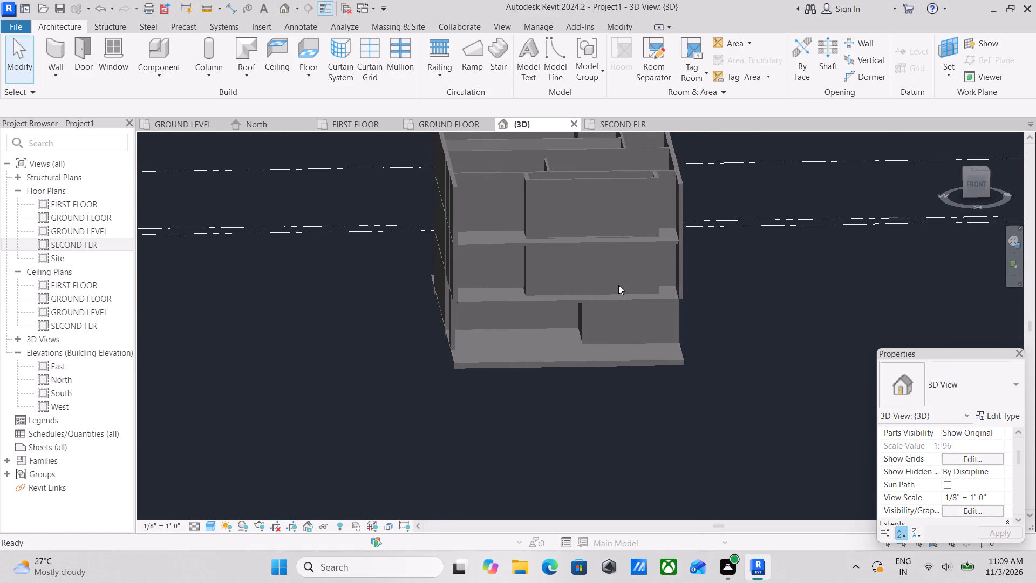
pyautogui.keyDown('shift'); pyautogui.moveTo(615, 283); pyautogui.dragTo(617, 212, button='middle'); pyautogui.keyUp('shift')
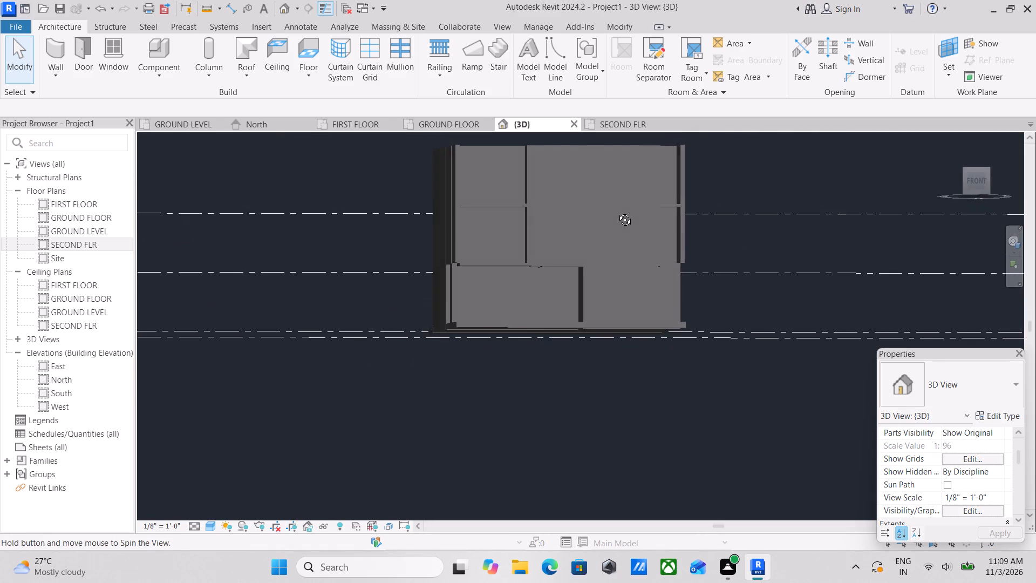
pyautogui.keyDown('shift'); pyautogui.moveTo(617, 212); pyautogui.dragTo(620, 311, button='middle'); pyautogui.keyUp('shift')
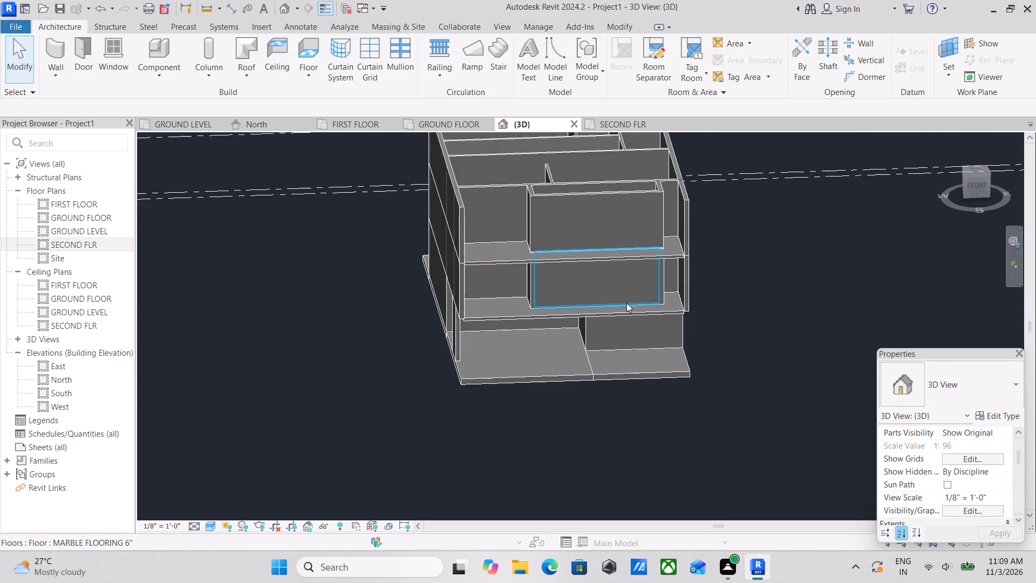
pyautogui.scroll(1, 626, 302)
pyautogui.scroll(3, 561, 276)
pyautogui.scroll(2, 578, 236)
pyautogui.scroll(-3, 584, 232)
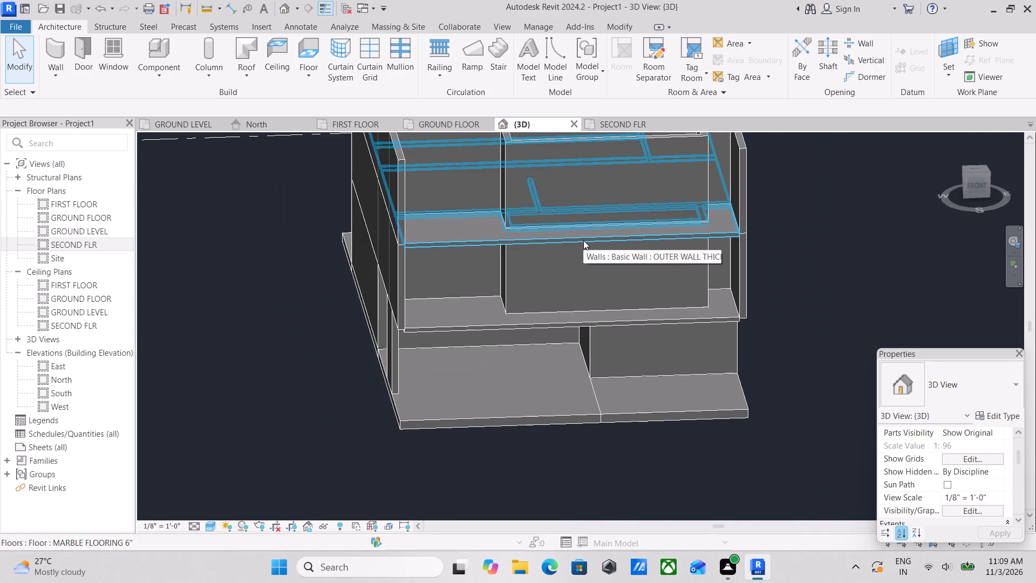
pyautogui.scroll(2, 583, 240)
pyautogui.scroll(-2, 582, 237)
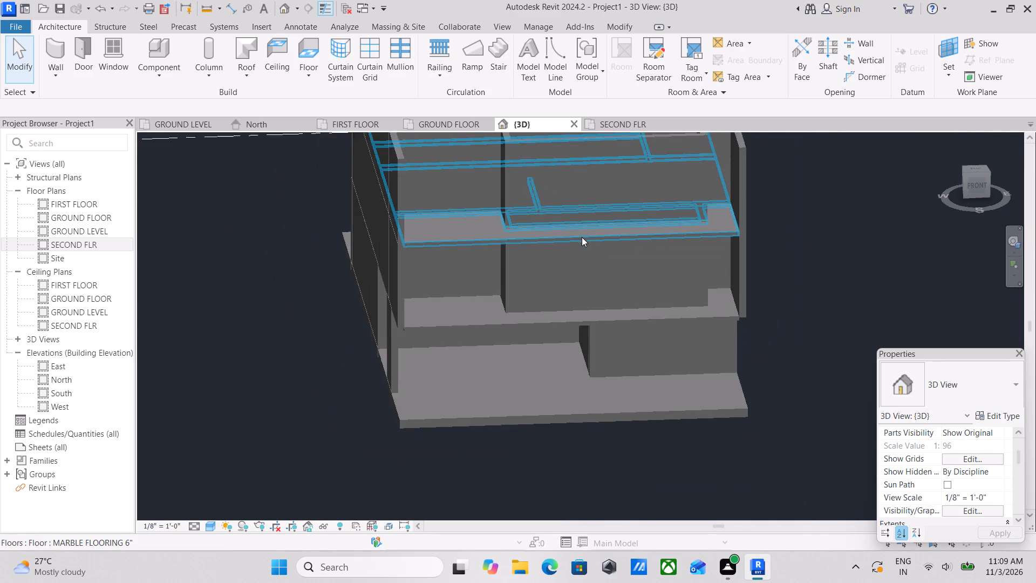
pyautogui.moveTo(582, 237); pyautogui.dragTo(579, 322, button='middle')
pyautogui.scroll(1, 399, 308)
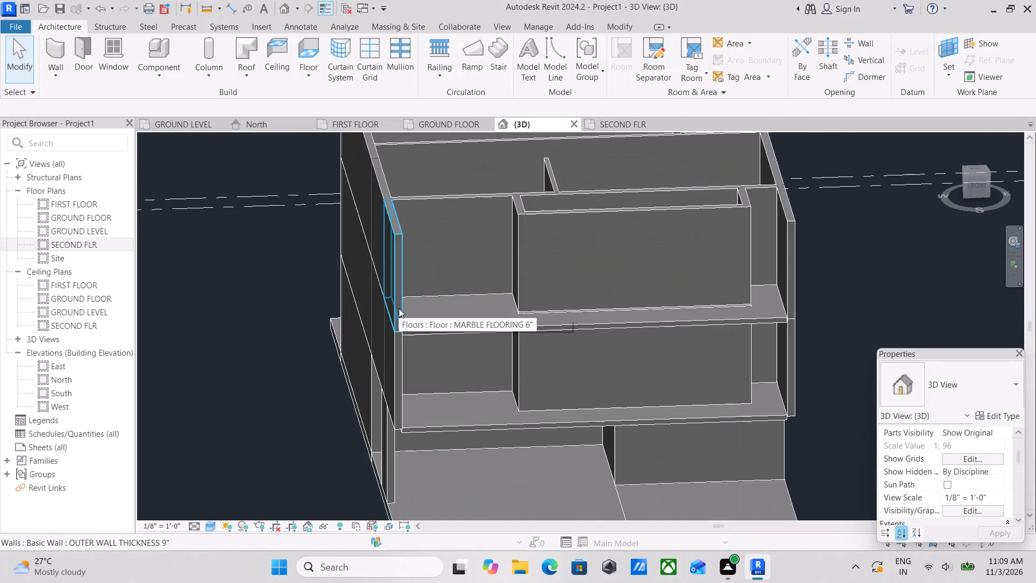
pyautogui.scroll(2, 399, 308)
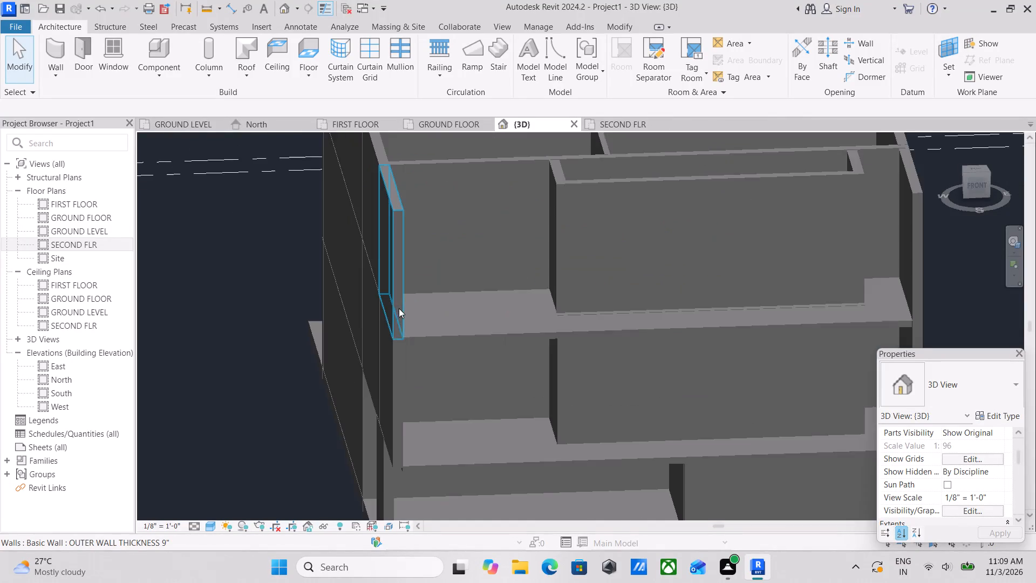
pyautogui.scroll(-2, 446, 272)
pyautogui.moveTo(446, 273); pyautogui.dragTo(435, 309, button='middle')
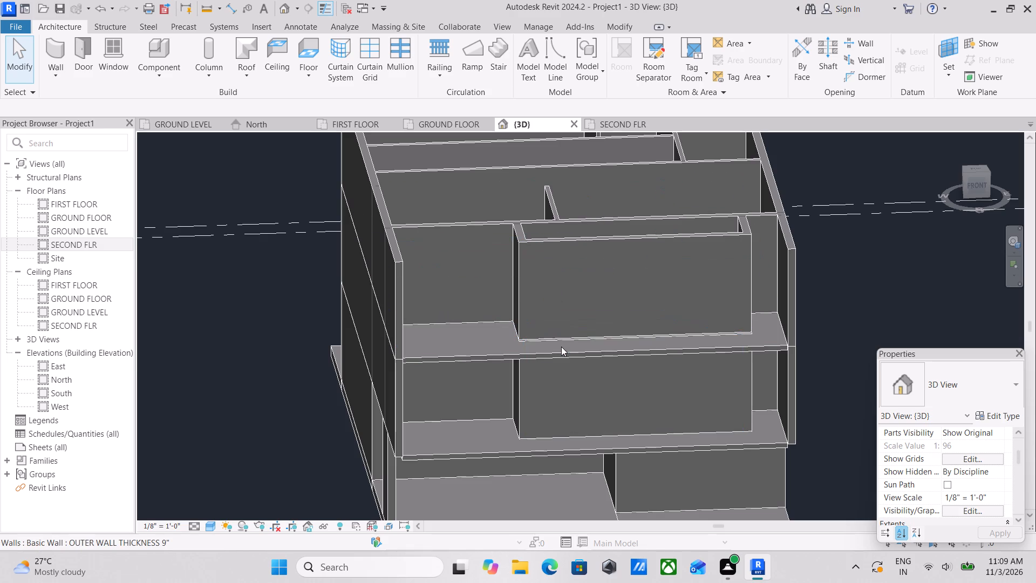
# Examine the whole building in 3D from the front, the back and the southeast, including its outer walls and stacked floor slabs.
pyautogui.scroll(-4, 585, 276)
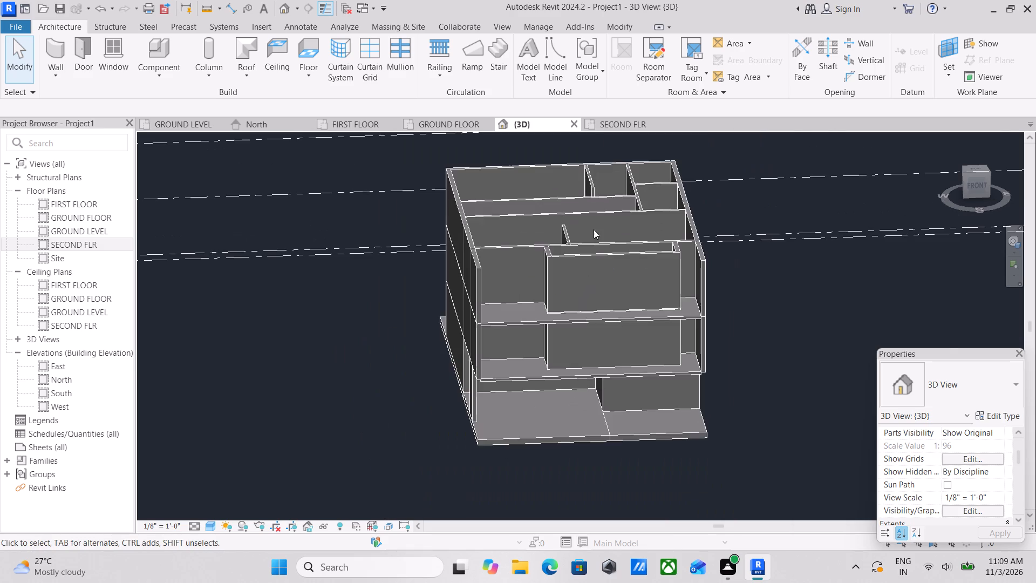
pyautogui.scroll(-3, 594, 222)
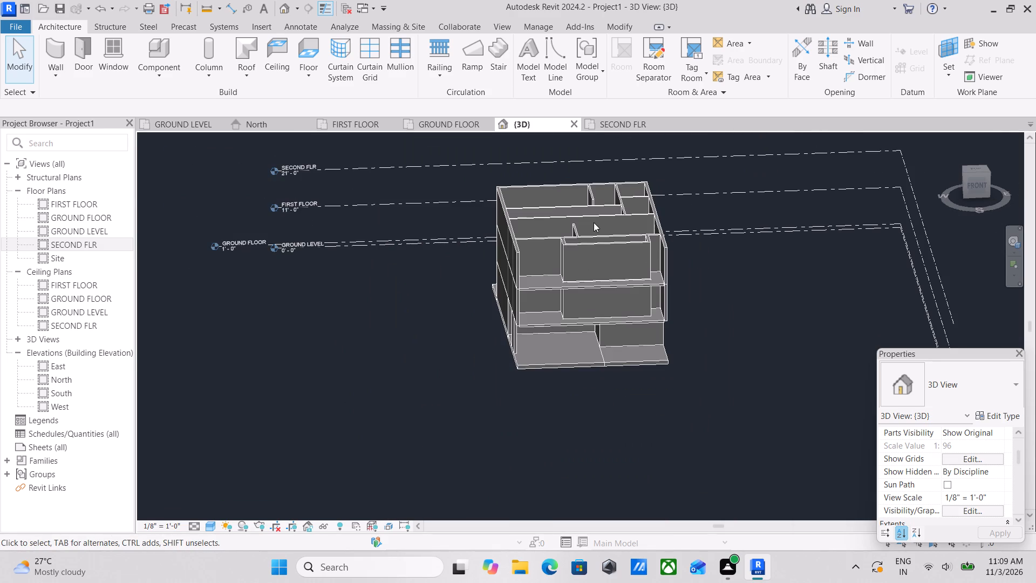
pyautogui.scroll(2, 728, 180)
pyautogui.scroll(3, 563, 349)
pyautogui.scroll(-1, 564, 334)
pyautogui.scroll(2, 564, 334)
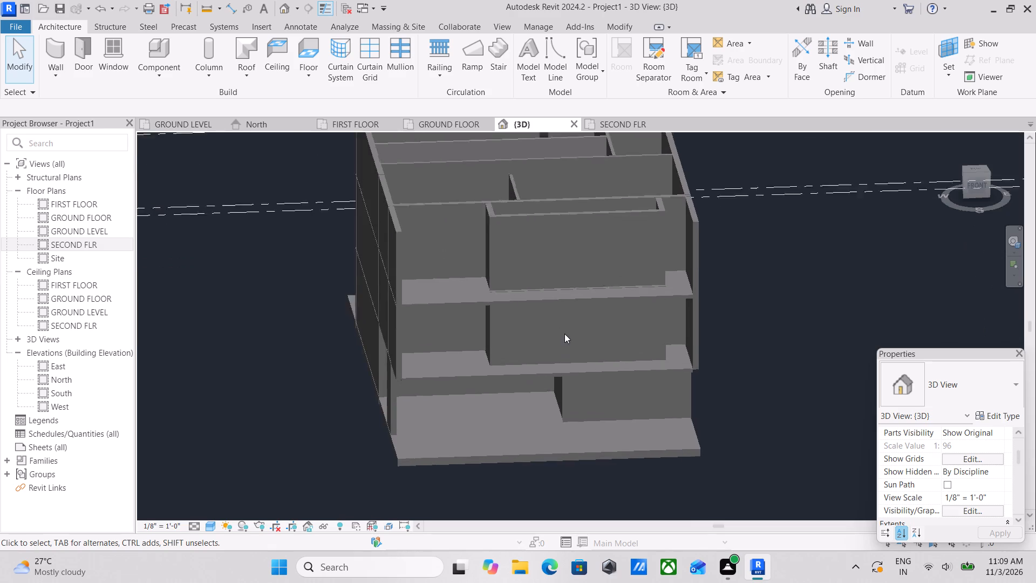
pyautogui.scroll(3, 564, 334)
pyautogui.keyDown('shift'); pyautogui.moveTo(543, 293); pyautogui.dragTo(608, 341, button='middle'); pyautogui.keyUp('shift')
pyautogui.scroll(-4, 611, 339)
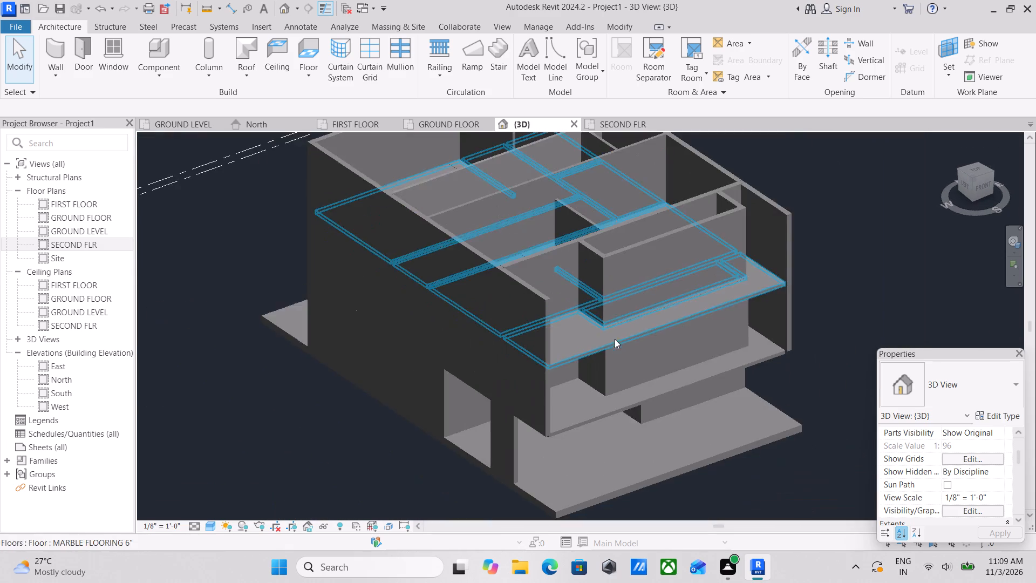
pyautogui.keyDown('shift'); pyautogui.moveTo(612, 338); pyautogui.dragTo(842, 318, button='middle'); pyautogui.keyUp('shift')
pyautogui.scroll(-4, 736, 225)
pyautogui.keyDown('shift'); pyautogui.moveTo(733, 222); pyautogui.dragTo(815, 164, button='middle'); pyautogui.keyUp('shift')
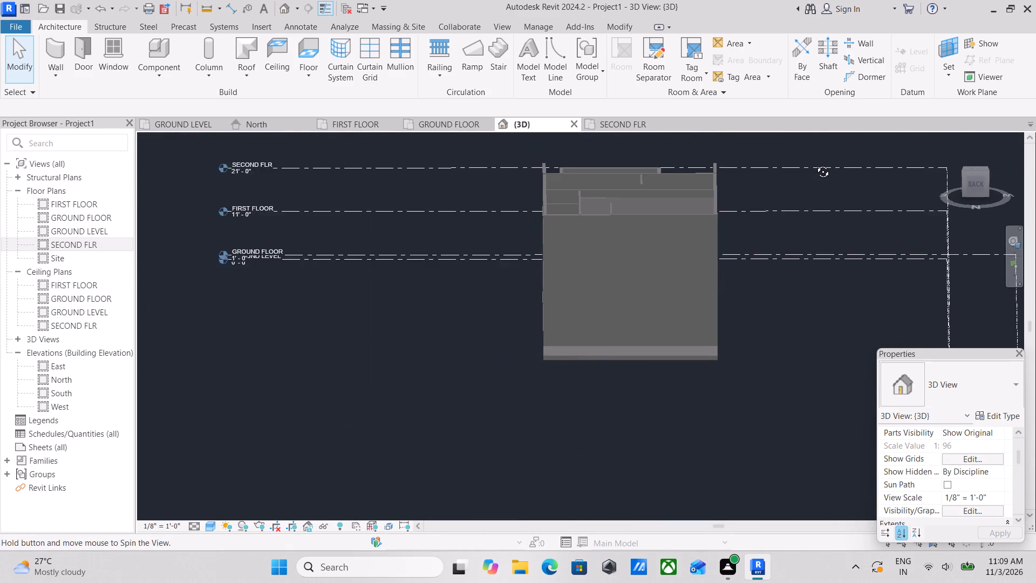
pyautogui.keyDown('shift'); pyautogui.moveTo(815, 164); pyautogui.dragTo(630, 187, button='middle'); pyautogui.keyUp('shift')
pyautogui.keyDown('shift'); pyautogui.moveTo(641, 209); pyautogui.dragTo(376, 195, button='middle'); pyautogui.keyUp('shift')
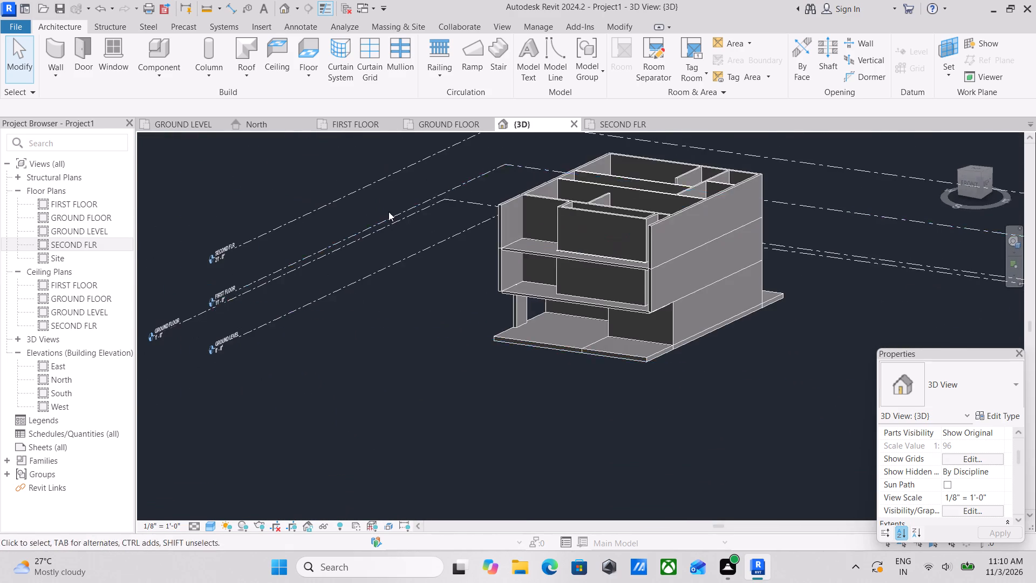
# Inspect the south balconies and room layout in 3D from above and from the southwest corner, including the ground-level veranda.
pyautogui.keyDown('shift'); pyautogui.moveTo(489, 191); pyautogui.dragTo(479, 291, button='middle'); pyautogui.keyUp('shift')
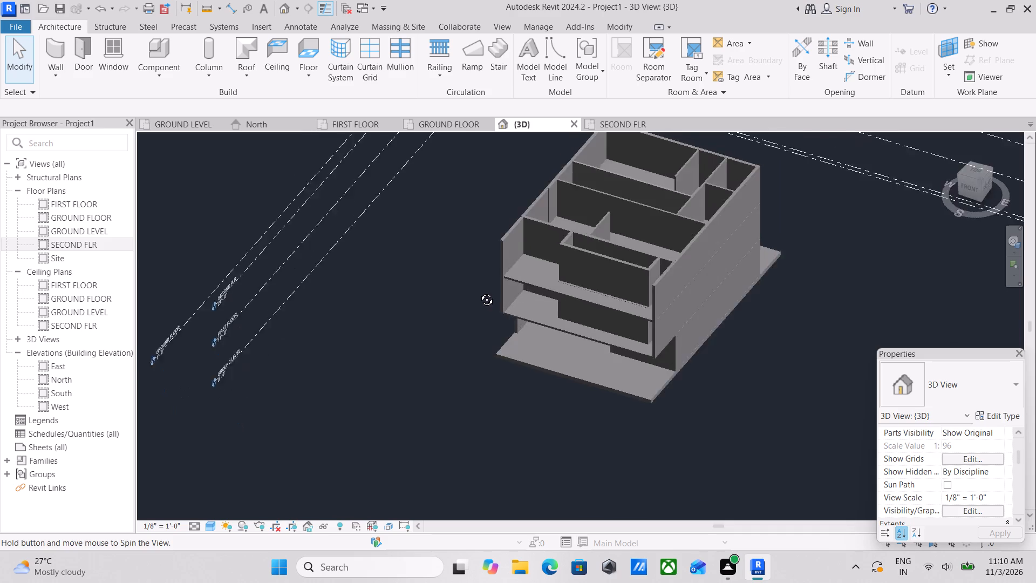
pyautogui.keyDown('shift'); pyautogui.moveTo(479, 291); pyautogui.dragTo(474, 290, button='middle'); pyautogui.keyUp('shift')
pyautogui.scroll(3, 548, 345)
pyautogui.scroll(-2, 570, 277)
pyautogui.keyDown('shift'); pyautogui.moveTo(568, 275); pyautogui.dragTo(638, 324, button='middle'); pyautogui.keyUp('shift')
pyautogui.scroll(3, 636, 322)
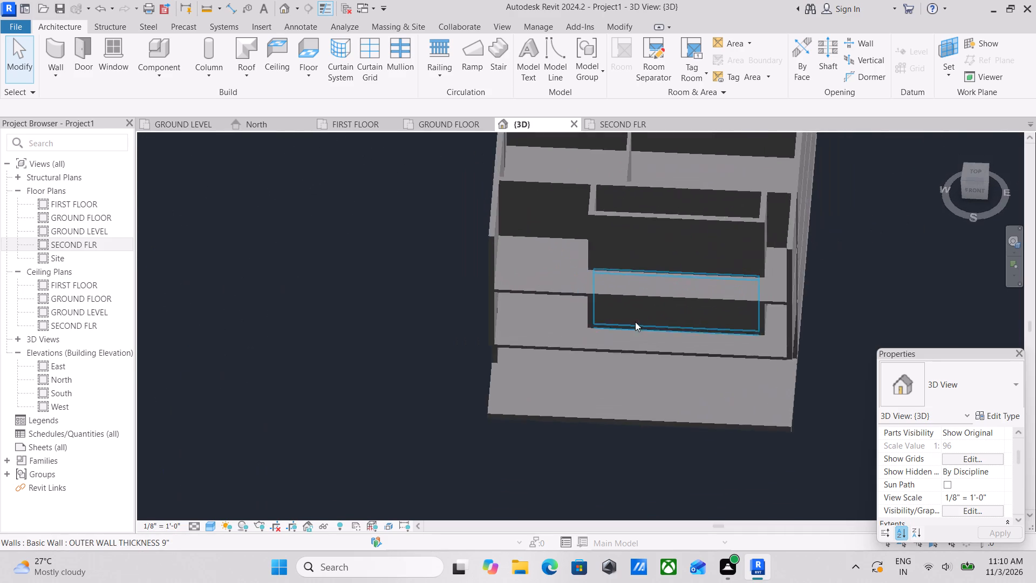
pyautogui.keyDown('shift'); pyautogui.scroll(-1, 636, 321); pyautogui.keyUp('shift')
pyautogui.keyDown('shift'); pyautogui.moveTo(636, 321); pyautogui.dragTo(711, 301, button='middle'); pyautogui.keyUp('shift')
pyautogui.scroll(1, 722, 344)
pyautogui.keyDown('shift'); pyautogui.moveTo(720, 341); pyautogui.dragTo(749, 320, button='middle'); pyautogui.keyUp('shift')
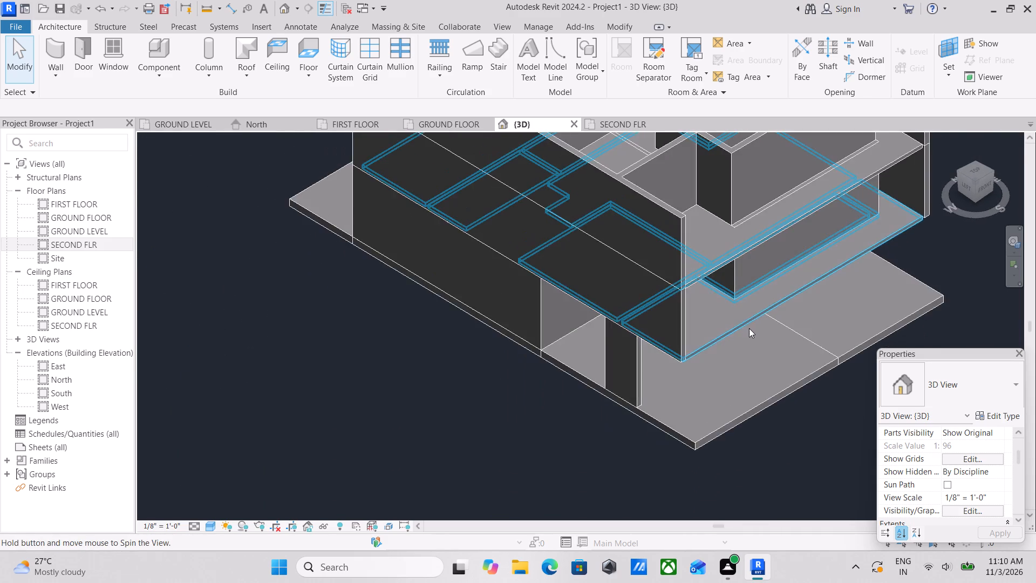
pyautogui.scroll(-5, 749, 328)
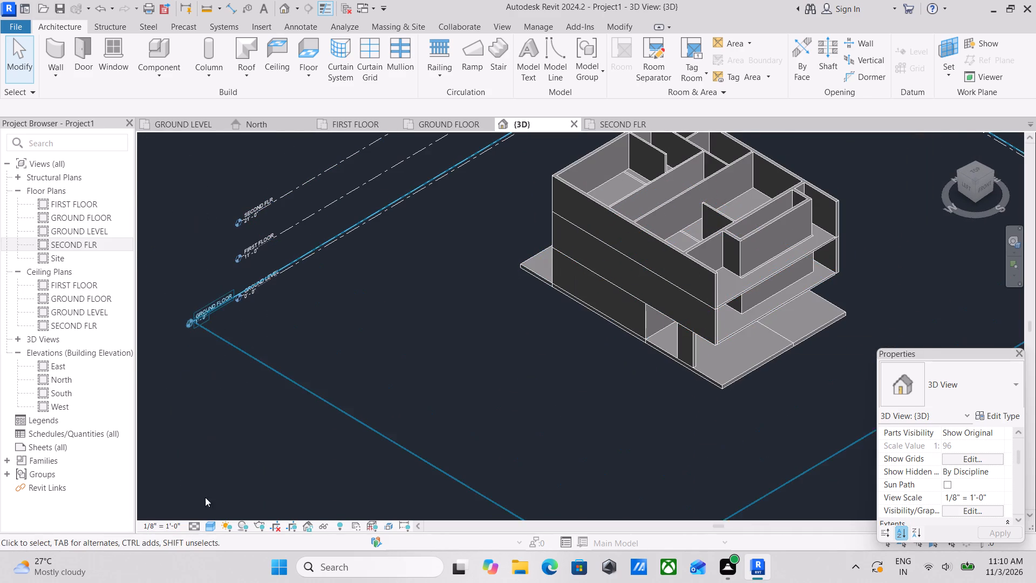
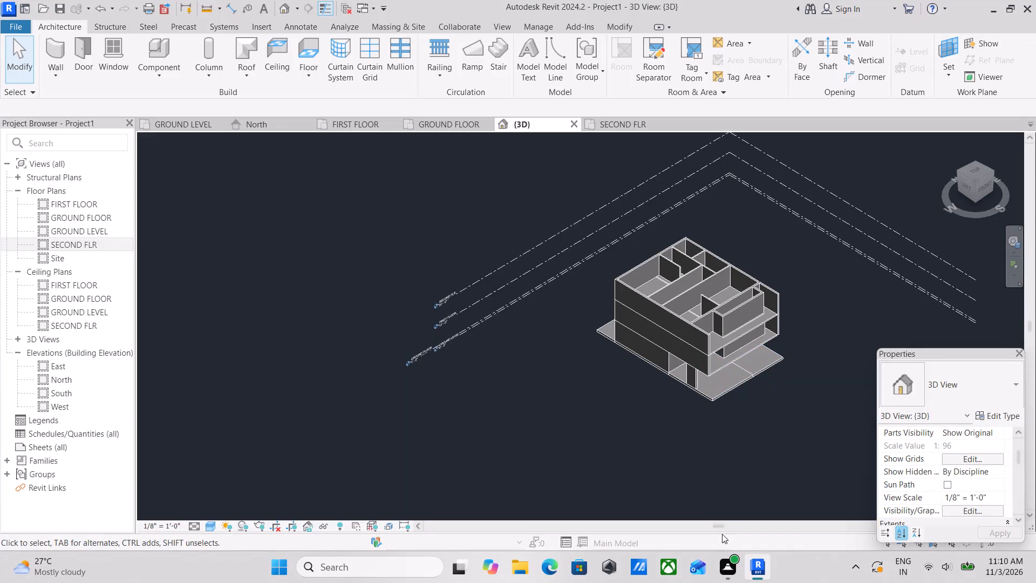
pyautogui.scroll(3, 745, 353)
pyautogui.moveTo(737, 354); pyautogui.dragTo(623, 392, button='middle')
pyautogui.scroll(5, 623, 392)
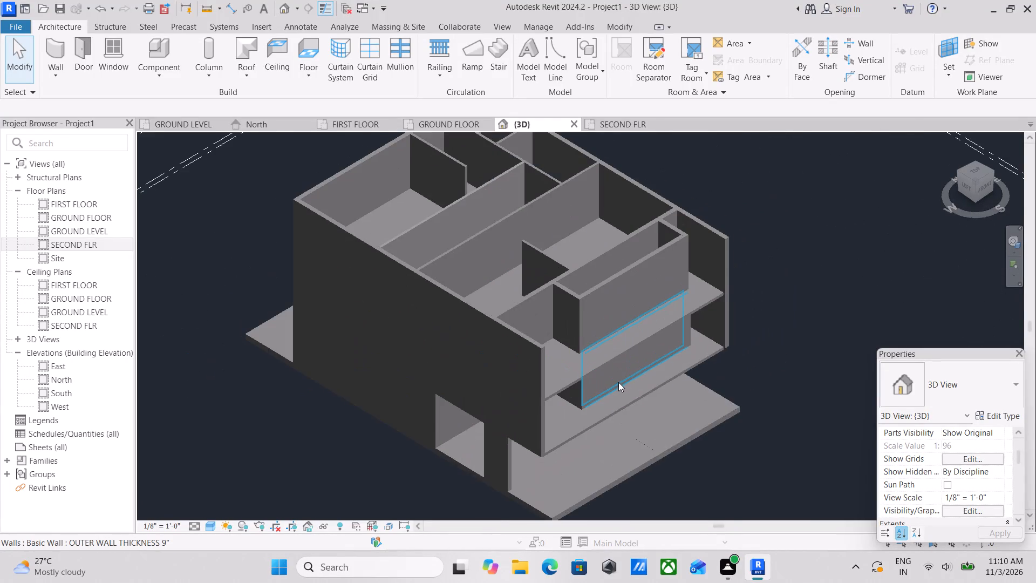
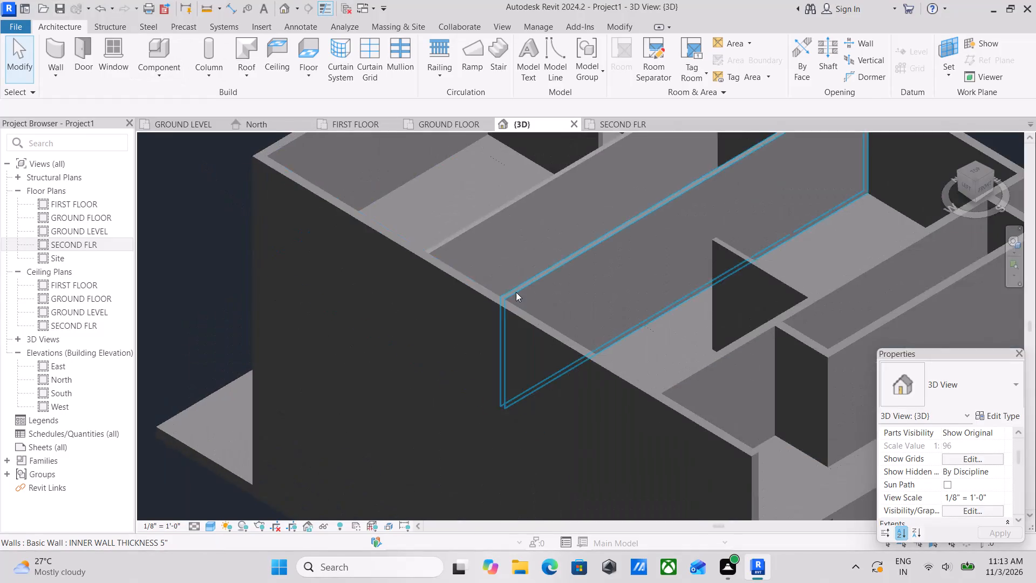
# Examine the building model in 3D from several sides, checking the stacked walls, floor slabs and front ground-floor facade.
pyautogui.scroll(-12, 518, 289)
pyautogui.keyDown('shift'); pyautogui.moveTo(523, 302); pyautogui.dragTo(616, 226, button='middle'); pyautogui.keyUp('shift')
pyautogui.keyDown('shift'); pyautogui.moveTo(602, 302); pyautogui.dragTo(410, 335, button='middle'); pyautogui.keyUp('shift')
pyautogui.keyDown('shift'); pyautogui.scroll(1, 393, 330); pyautogui.keyUp('shift')
pyautogui.scroll(-3, 507, 323)
pyautogui.keyDown('shift'); pyautogui.moveTo(480, 321); pyautogui.dragTo(404, 320, button='middle'); pyautogui.keyUp('shift')
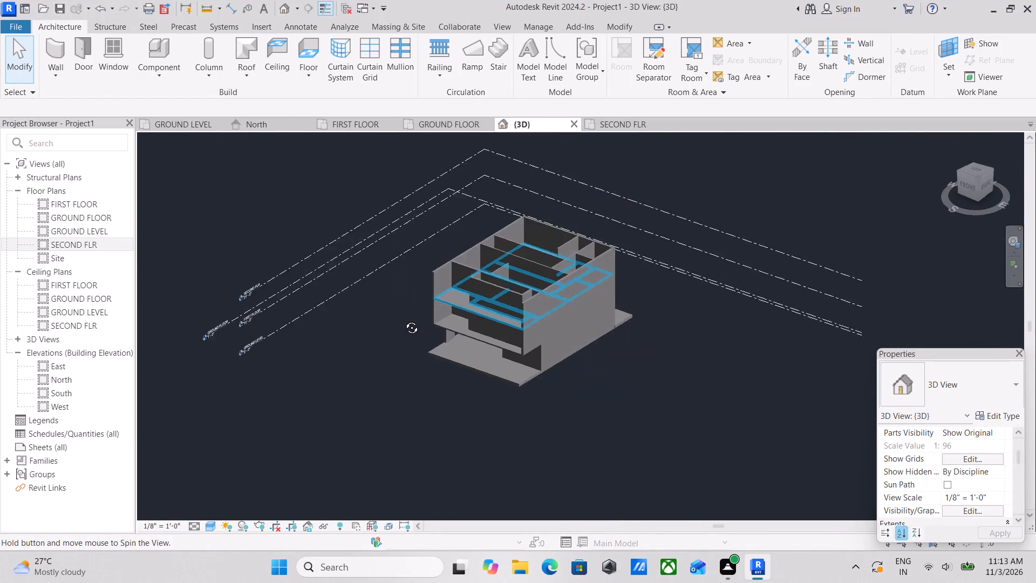
pyautogui.keyDown('shift'); pyautogui.moveTo(404, 320); pyautogui.dragTo(627, 268, button='middle'); pyautogui.keyUp('shift')
pyautogui.keyDown('shift'); pyautogui.moveTo(575, 272); pyautogui.dragTo(294, 399, button='middle'); pyautogui.keyUp('shift')
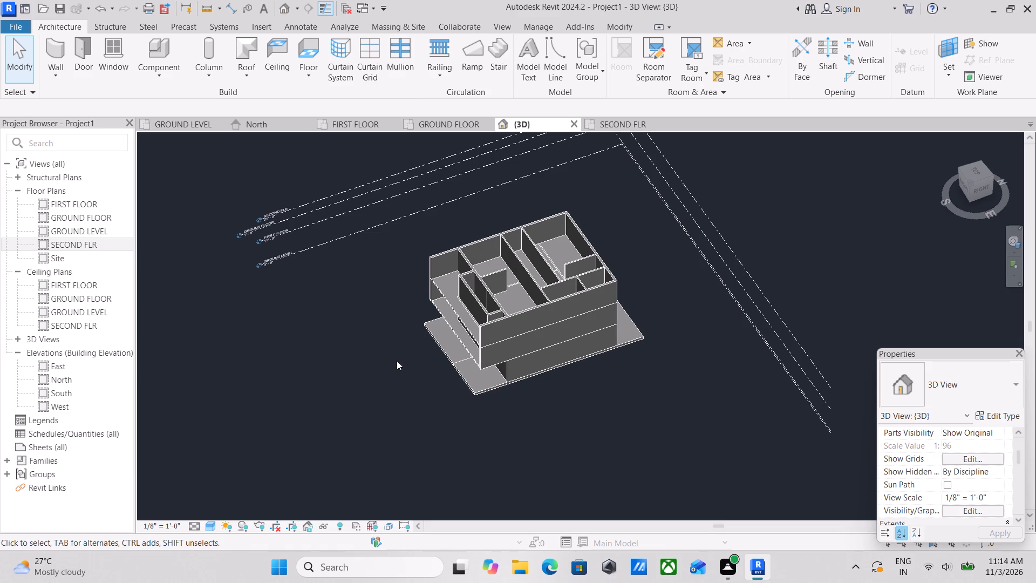
pyautogui.scroll(4, 509, 369)
pyautogui.scroll(3, 433, 345)
pyautogui.scroll(-5, 420, 343)
pyautogui.keyDown('shift'); pyautogui.moveTo(408, 336); pyautogui.dragTo(636, 293, button='middle'); pyautogui.keyUp('shift')
pyautogui.scroll(9, 557, 337)
pyautogui.scroll(-1, 589, 320)
pyautogui.moveTo(587, 318); pyautogui.dragTo(548, 356, button='middle')
pyautogui.scroll(1, 550, 360)
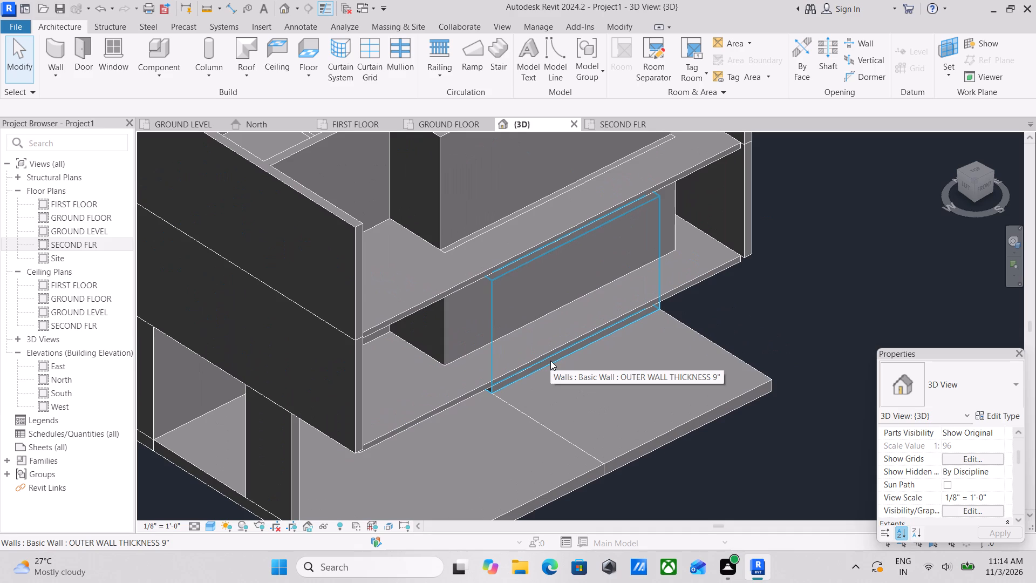
pyautogui.scroll(3, 552, 323)
pyautogui.scroll(-2, 553, 302)
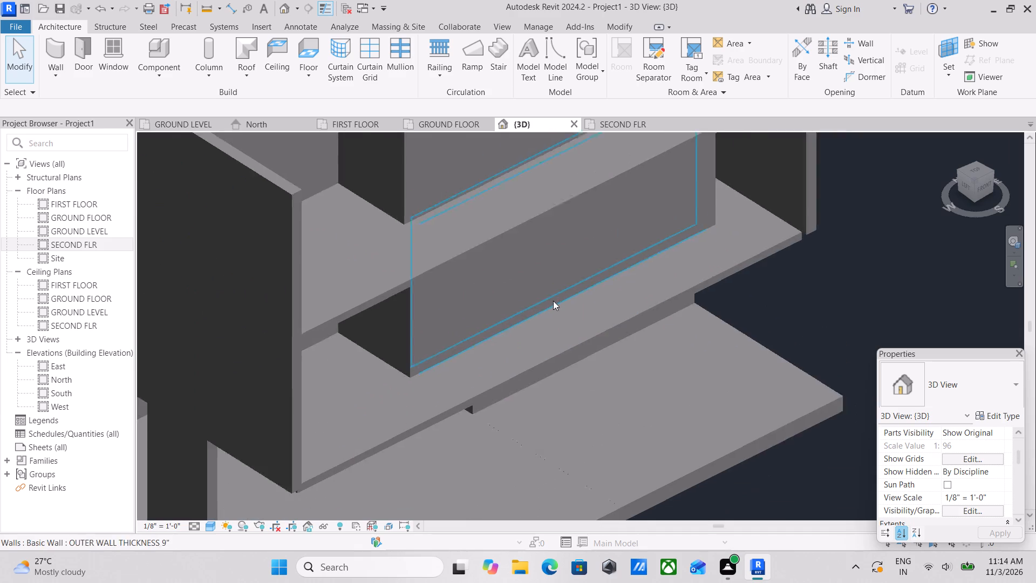
pyautogui.scroll(-3, 553, 301)
pyautogui.moveTo(551, 300); pyautogui.dragTo(417, 253, button='middle')
pyautogui.scroll(1, 417, 253)
pyautogui.scroll(-3, 455, 271)
pyautogui.scroll(-5, 524, 267)
pyautogui.keyDown('shift'); pyautogui.moveTo(536, 260); pyautogui.dragTo(451, 330, button='middle'); pyautogui.keyUp('shift')
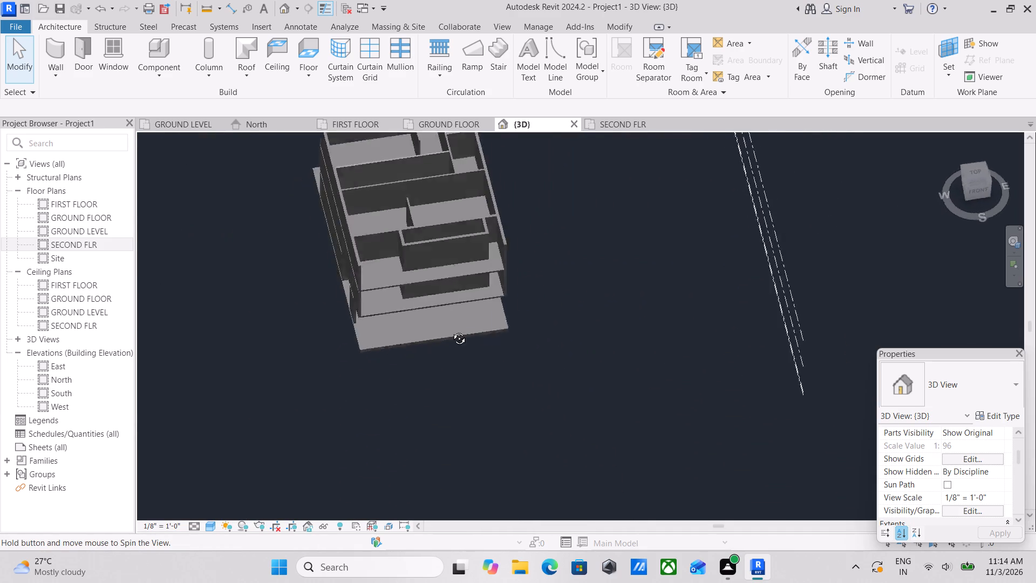
pyautogui.keyDown('shift'); pyautogui.moveTo(451, 330); pyautogui.dragTo(421, 227, button='middle'); pyautogui.keyUp('shift')
pyautogui.scroll(4, 469, 287)
pyautogui.keyDown('shift'); pyautogui.moveTo(422, 247); pyautogui.dragTo(471, 265, button='middle'); pyautogui.keyUp('shift')
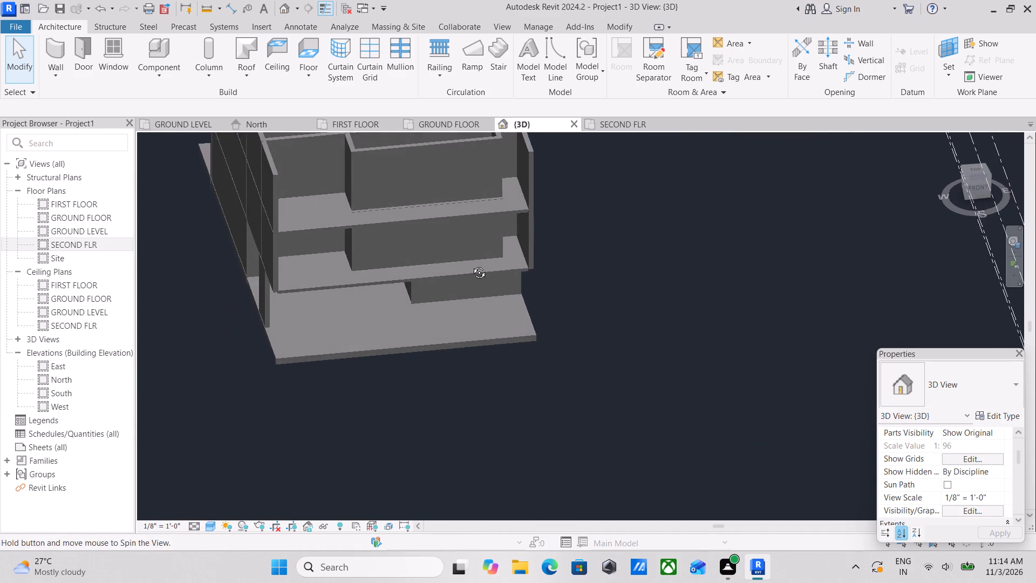
pyautogui.keyDown('shift'); pyautogui.moveTo(471, 265); pyautogui.dragTo(474, 268, button='middle'); pyautogui.keyUp('shift')
pyautogui.scroll(4, 474, 268)
pyautogui.keyDown('shift'); pyautogui.scroll(-1, 401, 227); pyautogui.keyUp('shift')
pyautogui.keyDown('shift'); pyautogui.moveTo(402, 233); pyautogui.dragTo(409, 279, button='middle'); pyautogui.keyUp('shift')
pyautogui.scroll(-5, 408, 273)
pyautogui.keyDown('shift'); pyautogui.moveTo(385, 250); pyautogui.dragTo(330, 215, button='middle'); pyautogui.keyUp('shift')
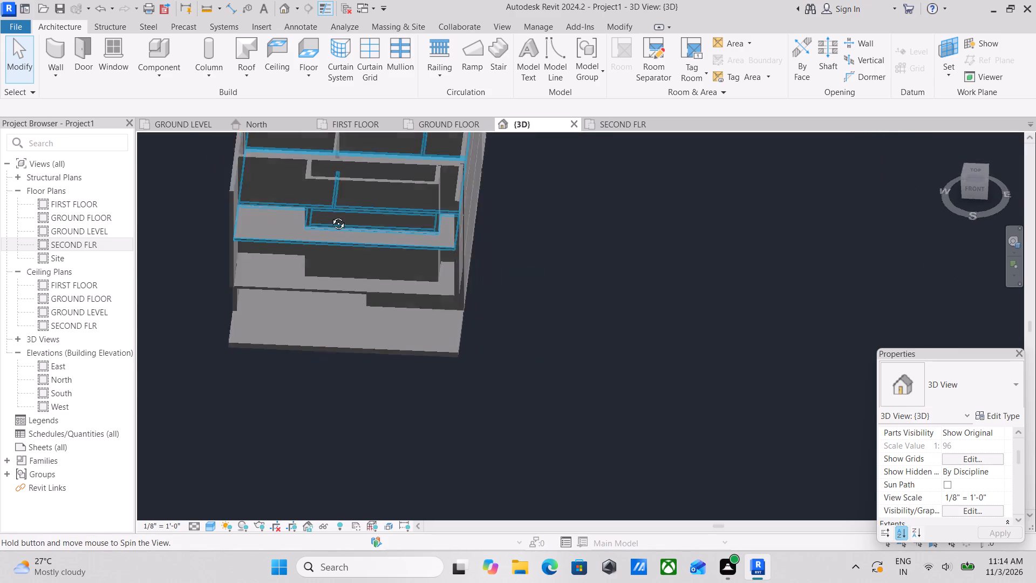
pyautogui.keyDown('shift'); pyautogui.moveTo(330, 215); pyautogui.dragTo(333, 73, button='middle'); pyautogui.keyUp('shift')
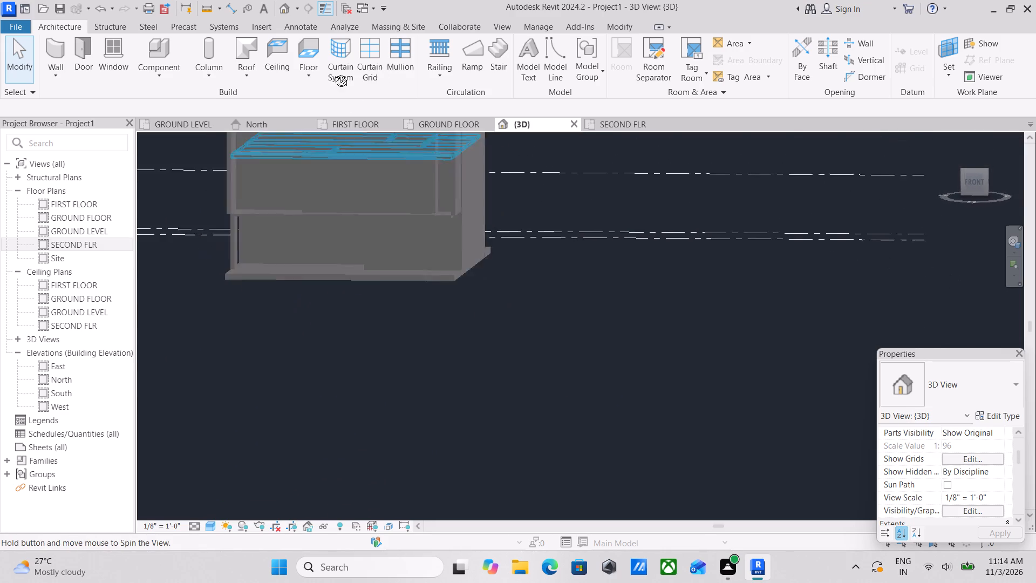
pyautogui.keyDown('shift'); pyautogui.moveTo(333, 73); pyautogui.dragTo(406, 216, button='middle'); pyautogui.keyUp('shift')
pyautogui.scroll(1, 435, 283)
pyautogui.scroll(-1, 426, 284)
pyautogui.scroll(1, 403, 277)
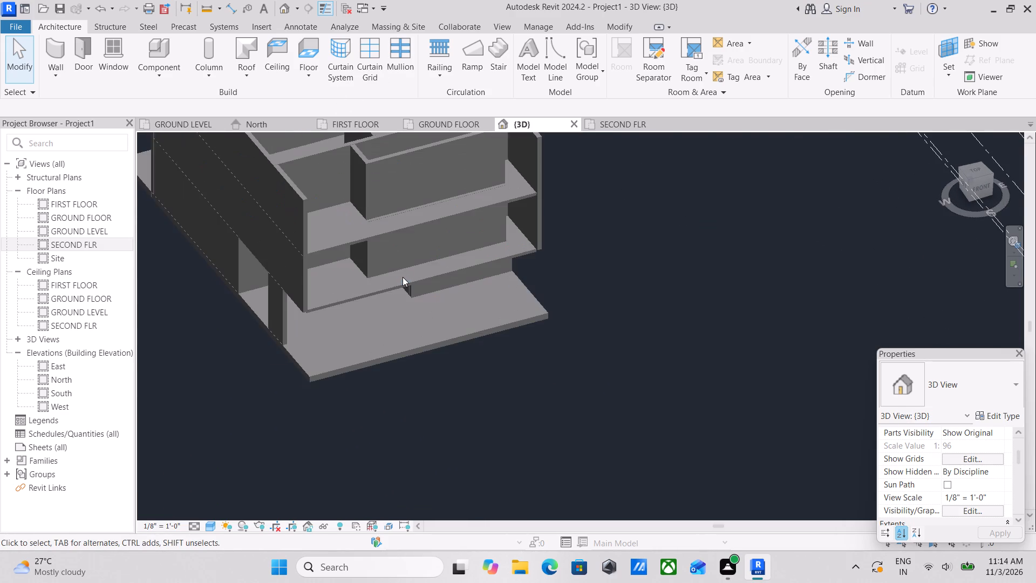
pyautogui.scroll(-3, 401, 277)
pyautogui.keyDown('shift'); pyautogui.moveTo(393, 266); pyautogui.dragTo(390, 266, button='middle'); pyautogui.keyUp('shift')
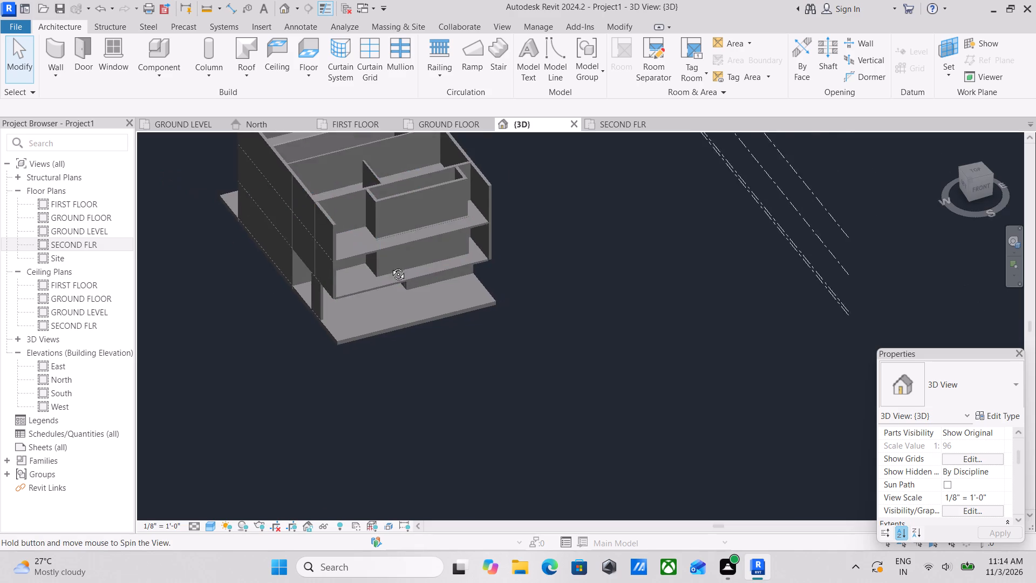
pyautogui.keyDown('shift'); pyautogui.moveTo(390, 266); pyautogui.dragTo(449, 257, button='middle'); pyautogui.keyUp('shift')
pyautogui.scroll(5, 434, 276)
pyautogui.moveTo(427, 268); pyautogui.dragTo(475, 420, button='middle')
pyautogui.moveTo(217, 267); pyautogui.dragTo(271, 273, button='middle')
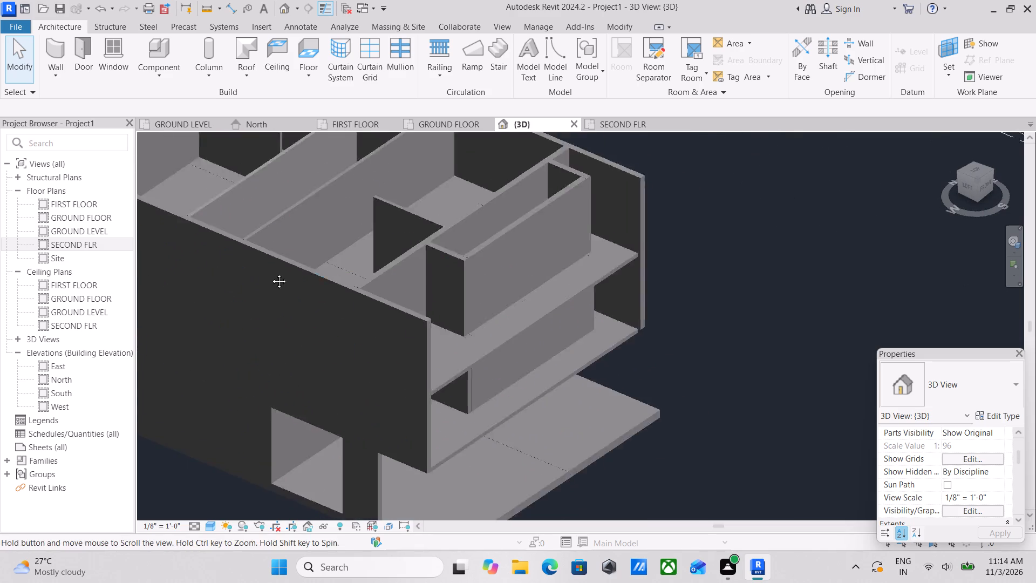
pyautogui.moveTo(271, 273); pyautogui.dragTo(415, 287, button='middle')
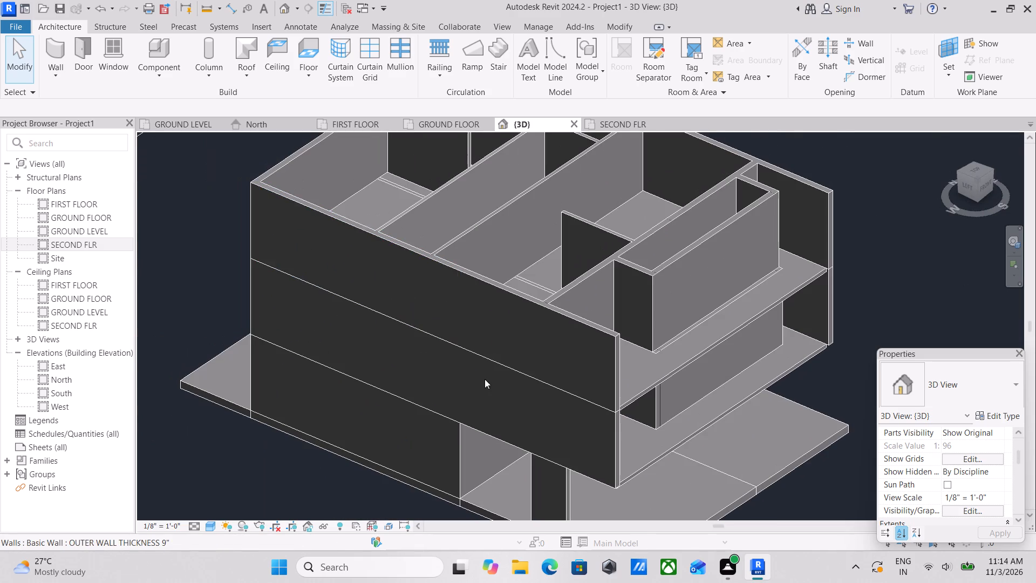
pyautogui.scroll(3, 474, 355)
pyautogui.scroll(-2, 505, 323)
pyautogui.scroll(-4, 561, 289)
pyautogui.moveTo(560, 288); pyautogui.dragTo(373, 255, button='middle')
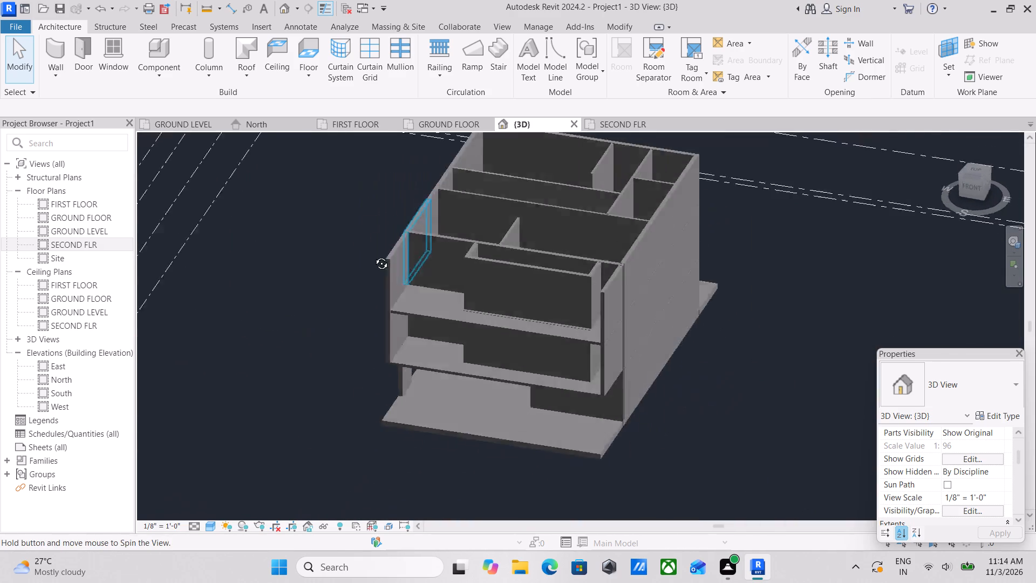
pyautogui.moveTo(373, 255); pyautogui.dragTo(404, 273, button='middle')
pyautogui.scroll(-3, 426, 246)
pyautogui.keyDown('shift'); pyautogui.moveTo(426, 249); pyautogui.dragTo(469, 296, button='middle'); pyautogui.keyUp('shift')
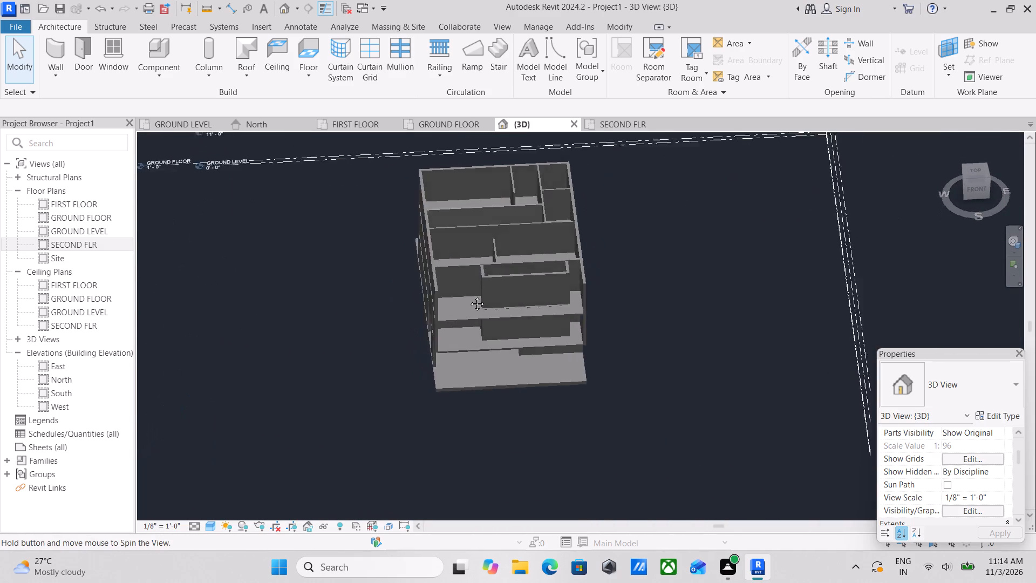
pyautogui.keyDown('shift'); pyautogui.moveTo(469, 296); pyautogui.dragTo(469, 296, button='middle'); pyautogui.keyUp('shift')
pyautogui.scroll(1, 469, 296)
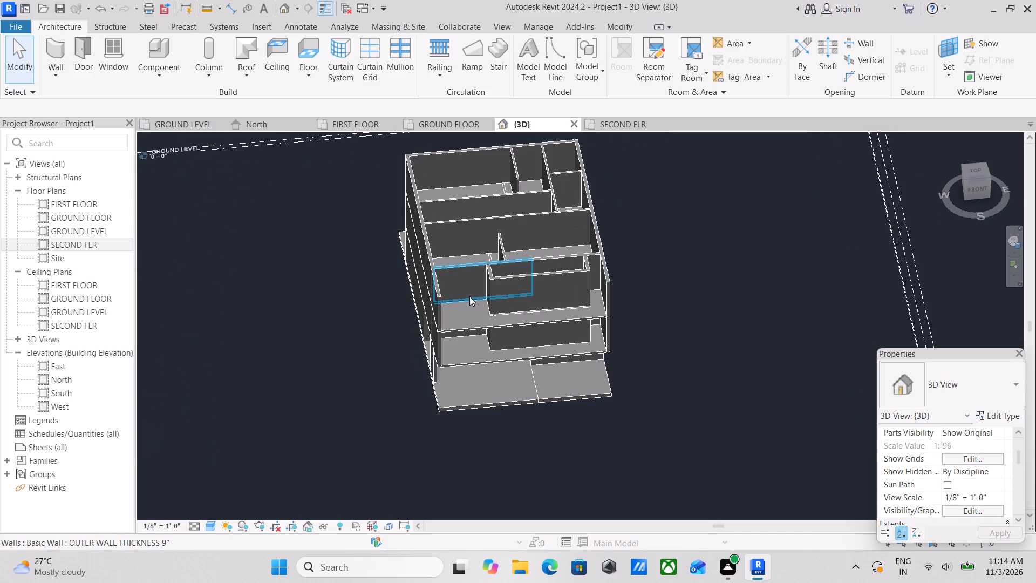
pyautogui.scroll(3, 469, 296)
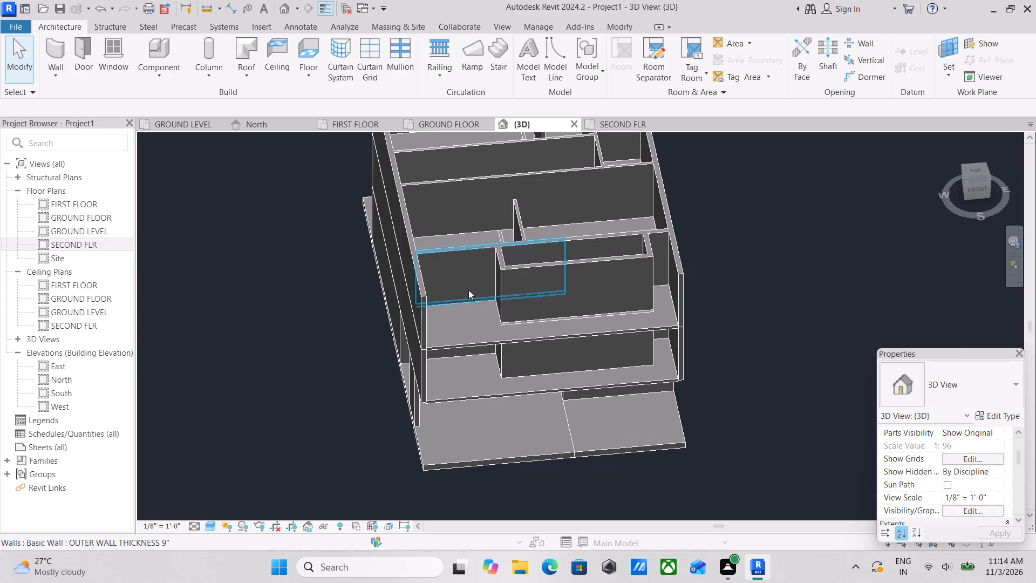
pyautogui.scroll(-2, 468, 289)
pyautogui.scroll(2, 470, 288)
pyautogui.scroll(-2, 485, 303)
pyautogui.moveTo(480, 298); pyautogui.dragTo(490, 212, button='middle')
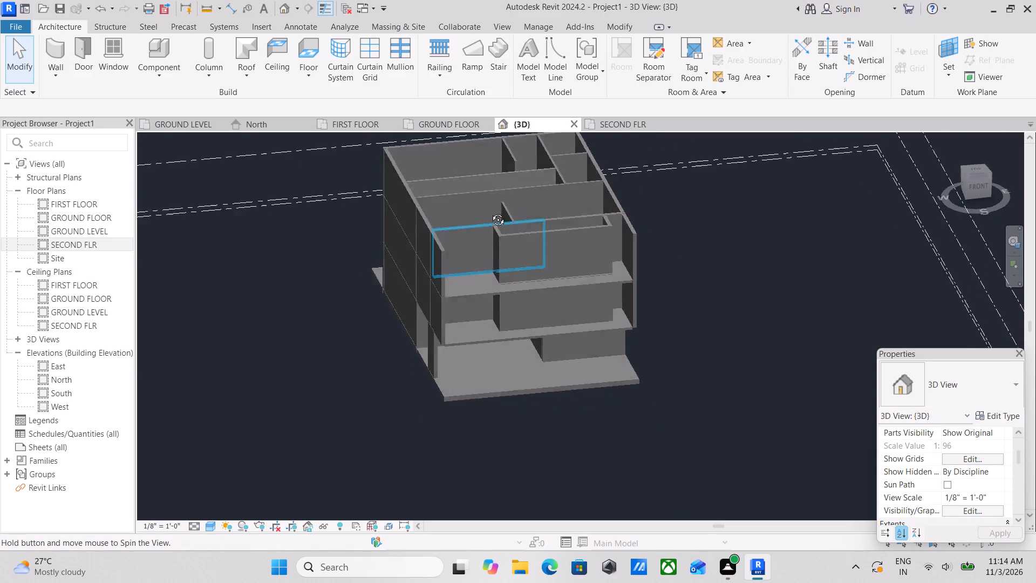
pyautogui.moveTo(490, 212); pyautogui.dragTo(518, 162, button='middle')
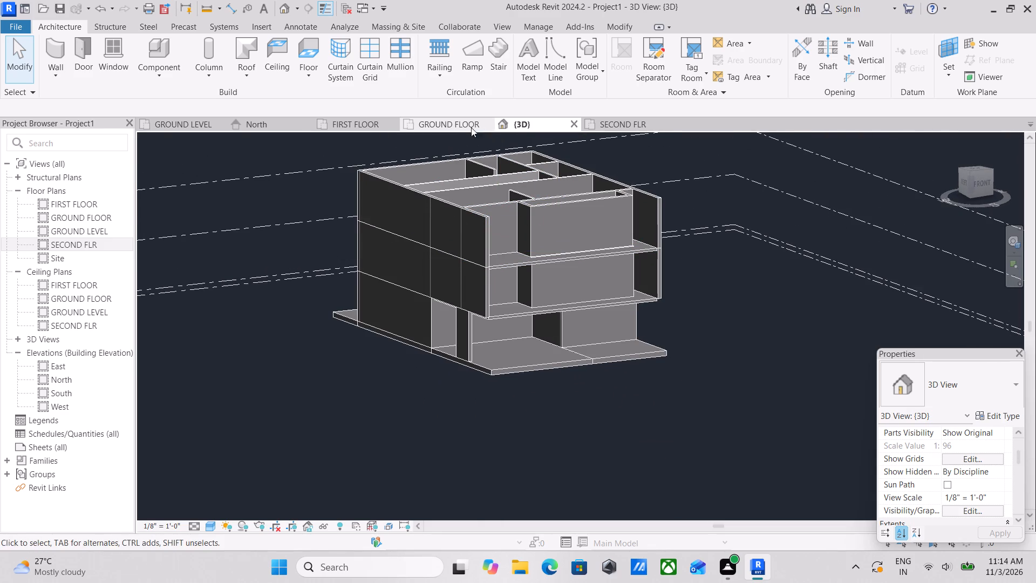
# In the GROUND FLOOR plan, draw a Storefront curtain wall about 14' 10 1/2" long within the front wall of the 15'-wide room.
pyautogui.click(434, 118)
pyautogui.scroll(2, 683, 382)
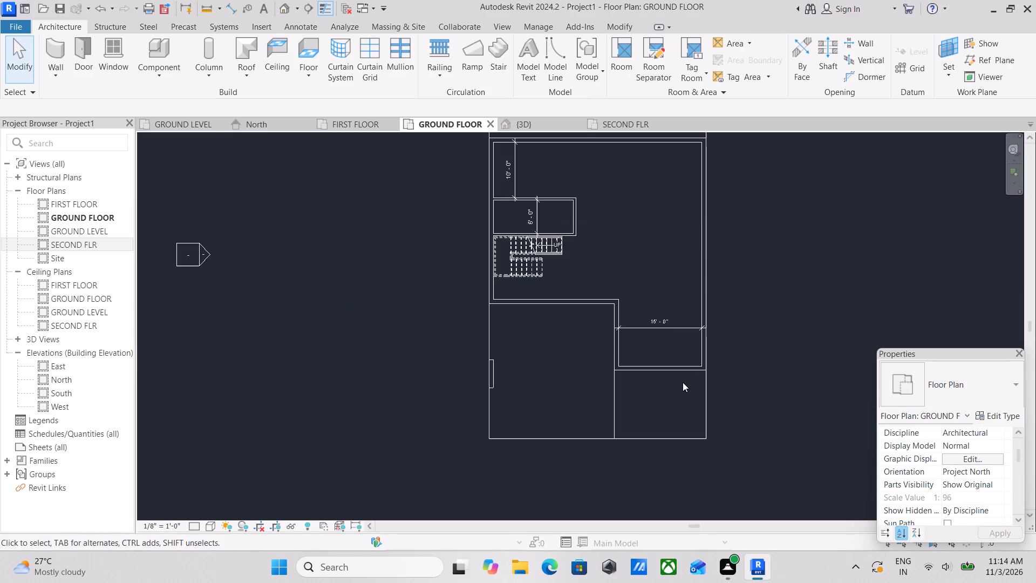
pyautogui.click(656, 370)
pyautogui.write('wa')
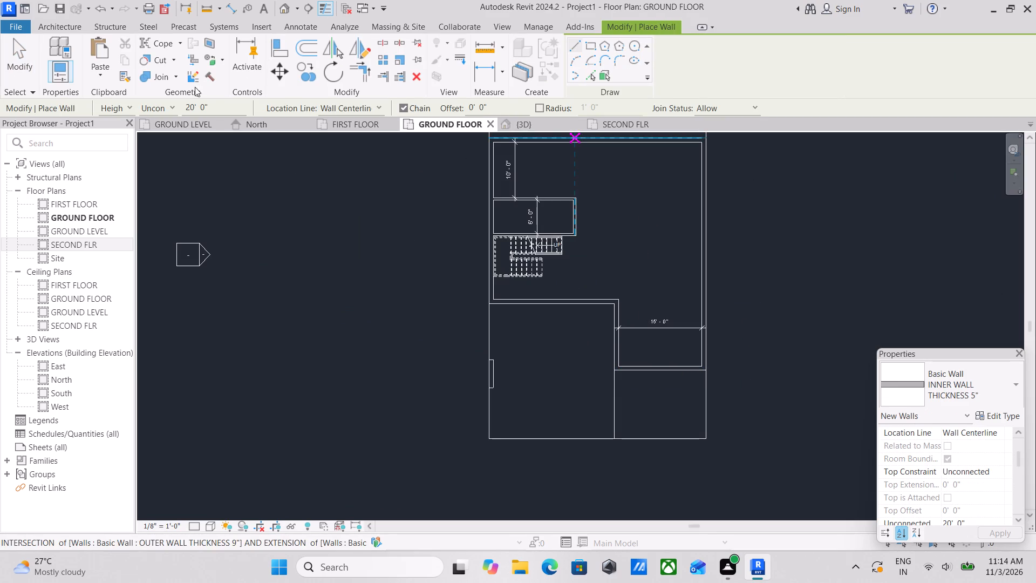
pyautogui.click(995, 398)
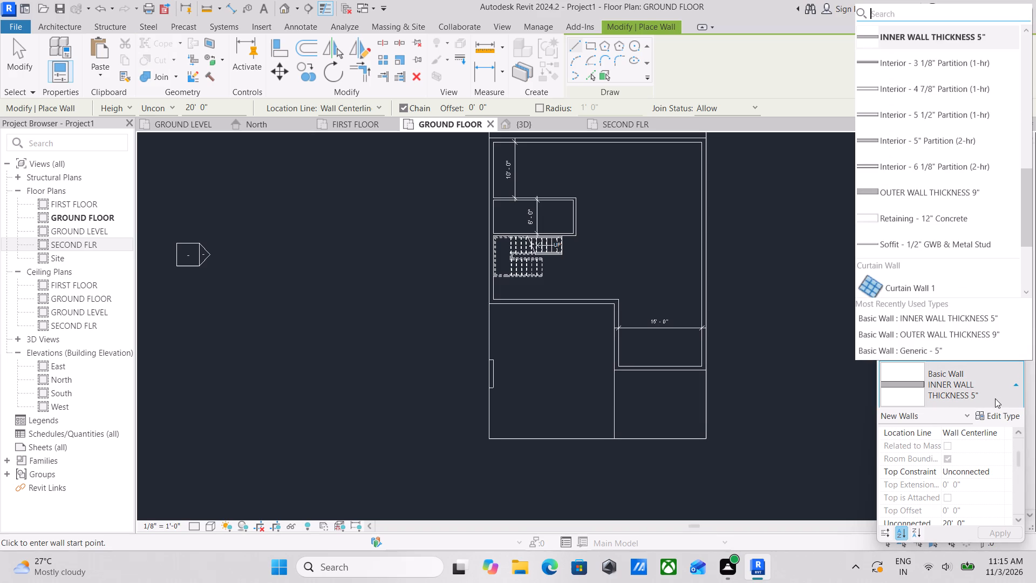
pyautogui.scroll(-2, 944, 296)
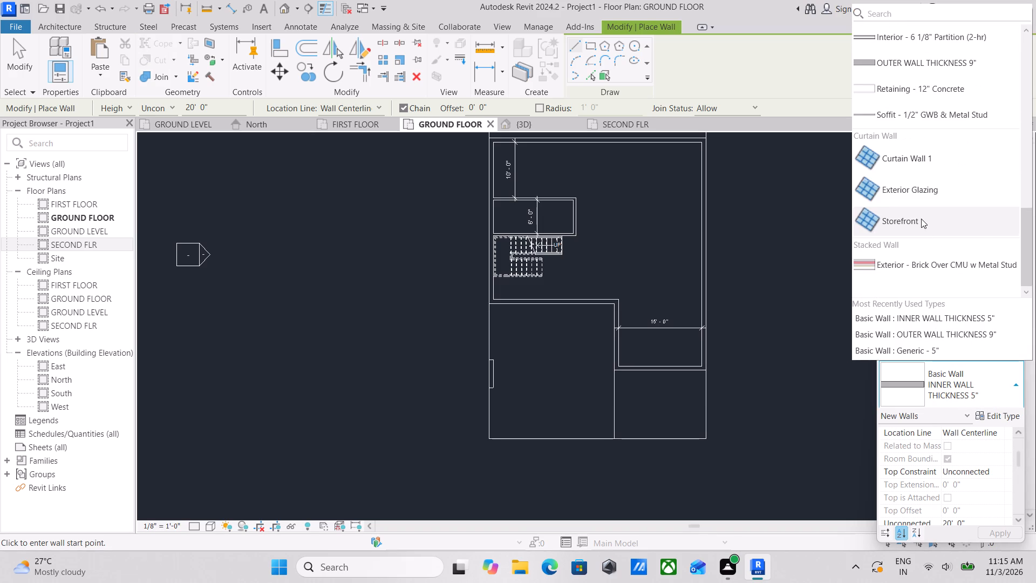
pyautogui.click(921, 218)
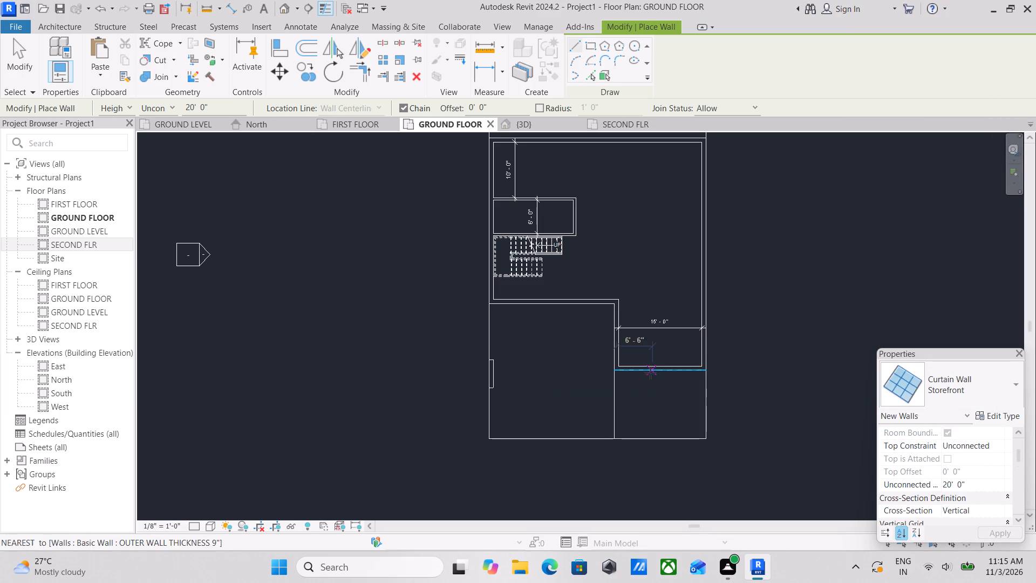
pyautogui.click(972, 387)
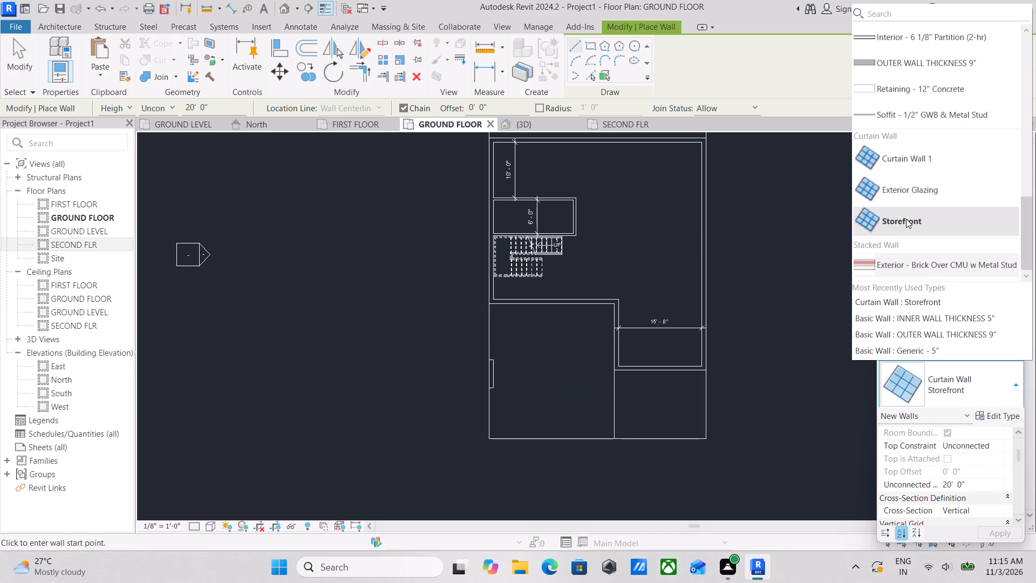
pyautogui.click(906, 218)
pyautogui.scroll(6, 668, 372)
pyautogui.scroll(3, 575, 372)
pyautogui.click(577, 356)
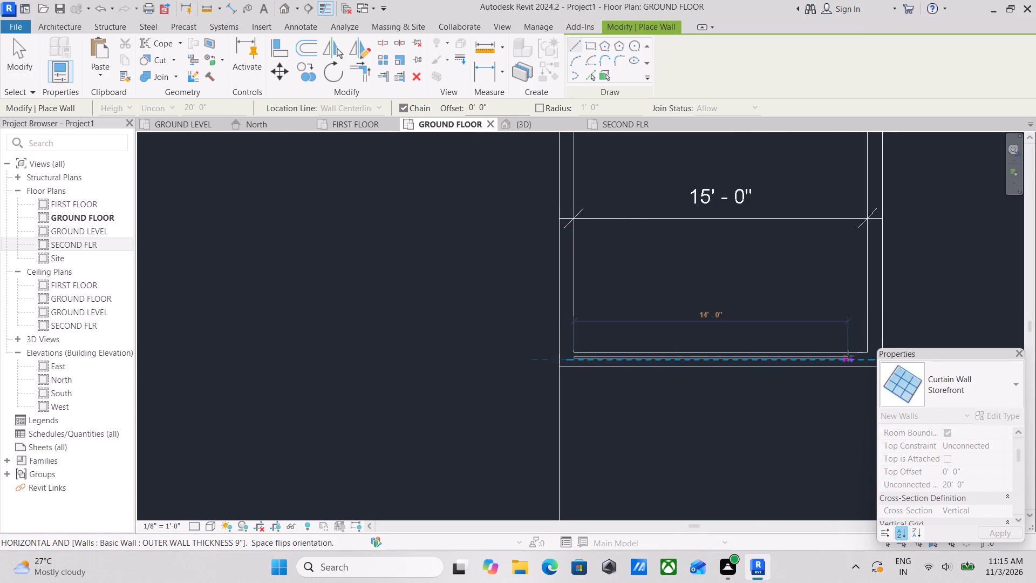
pyautogui.click(861, 358)
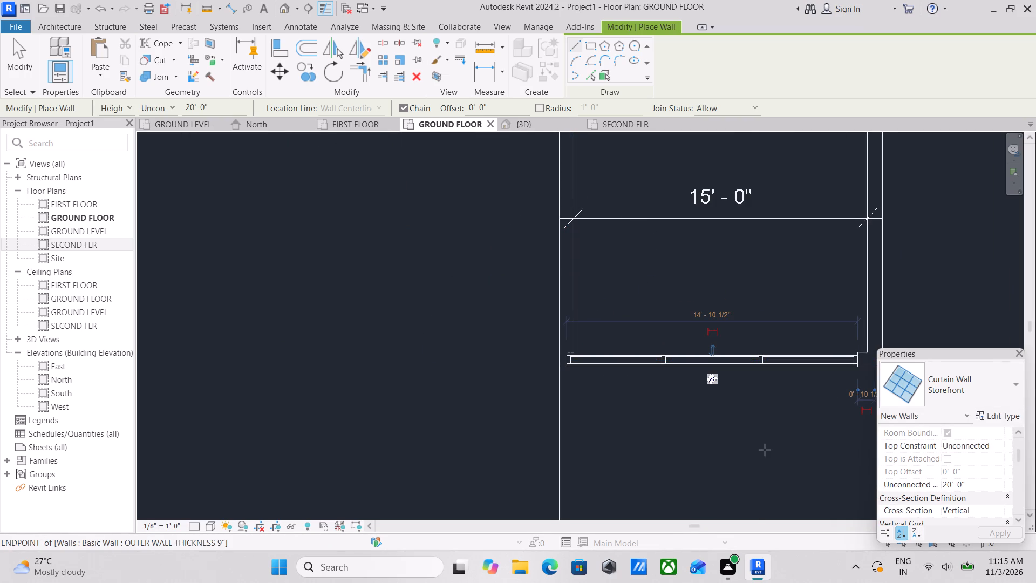
pyautogui.scroll(-6, 712, 343)
pyautogui.moveTo(682, 343); pyautogui.dragTo(622, 425, button='middle')
pyautogui.scroll(3, 629, 429)
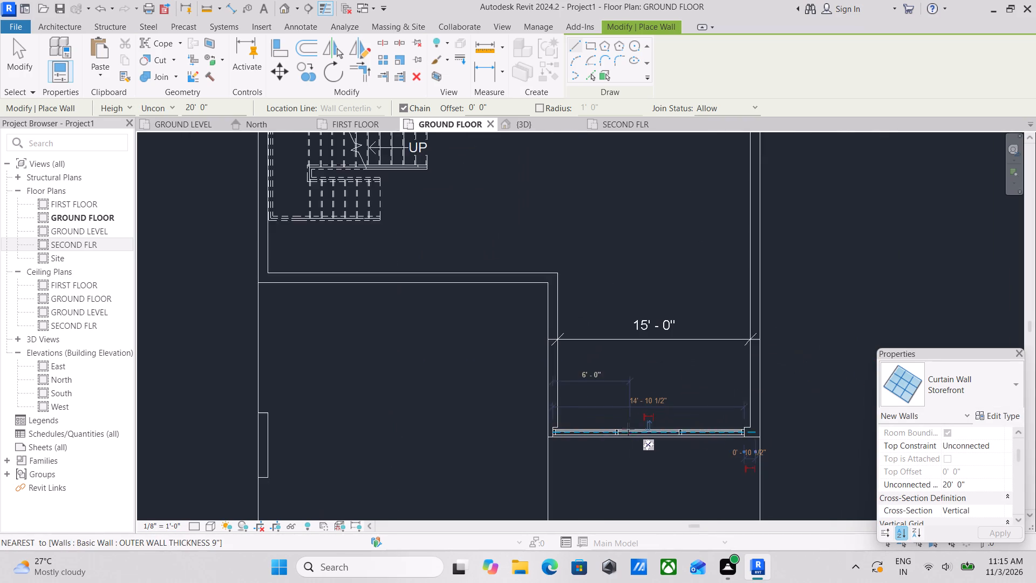
pyautogui.scroll(4, 599, 444)
pyautogui.press('Escape')
pyautogui.scroll(-4, 687, 370)
pyautogui.press('Escape')
pyautogui.scroll(-3, 694, 376)
pyautogui.press('Escape')
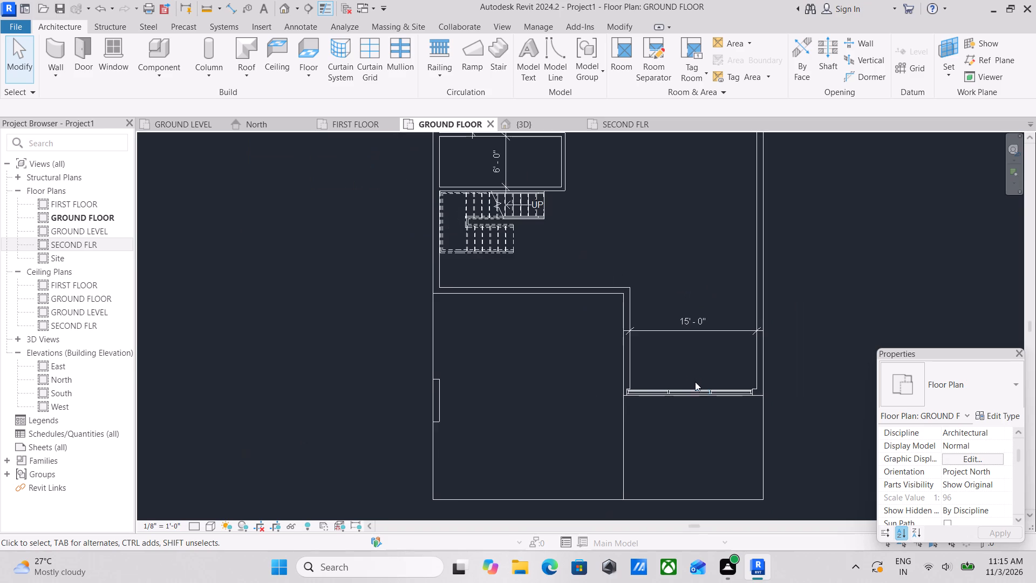
pyautogui.scroll(4, 682, 393)
pyautogui.scroll(-5, 684, 394)
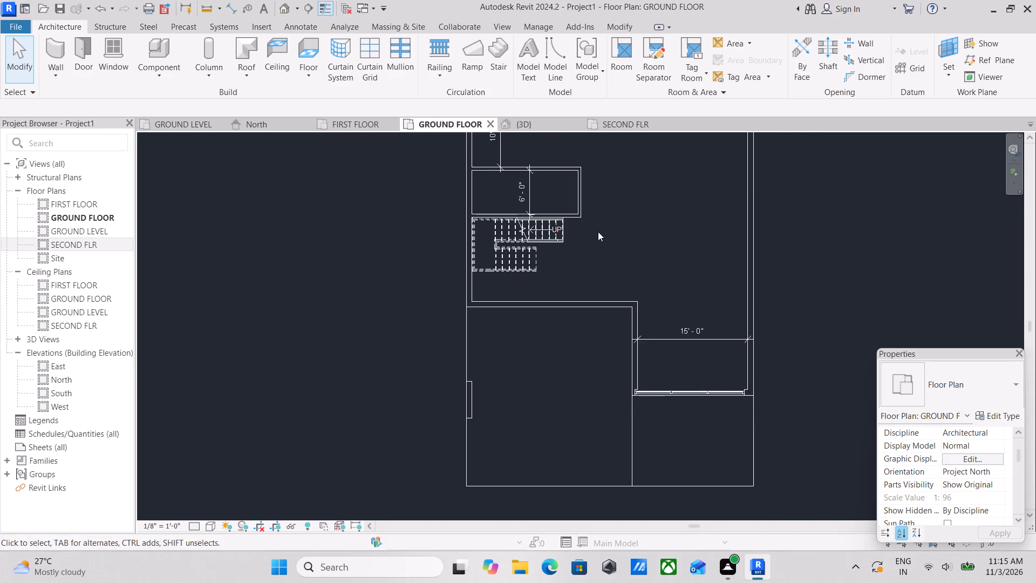
# Inspect the new ground-floor storefront glazing and the upper-storey front walls in the 3D view.
pyautogui.click(528, 123)
pyautogui.scroll(-2, 655, 300)
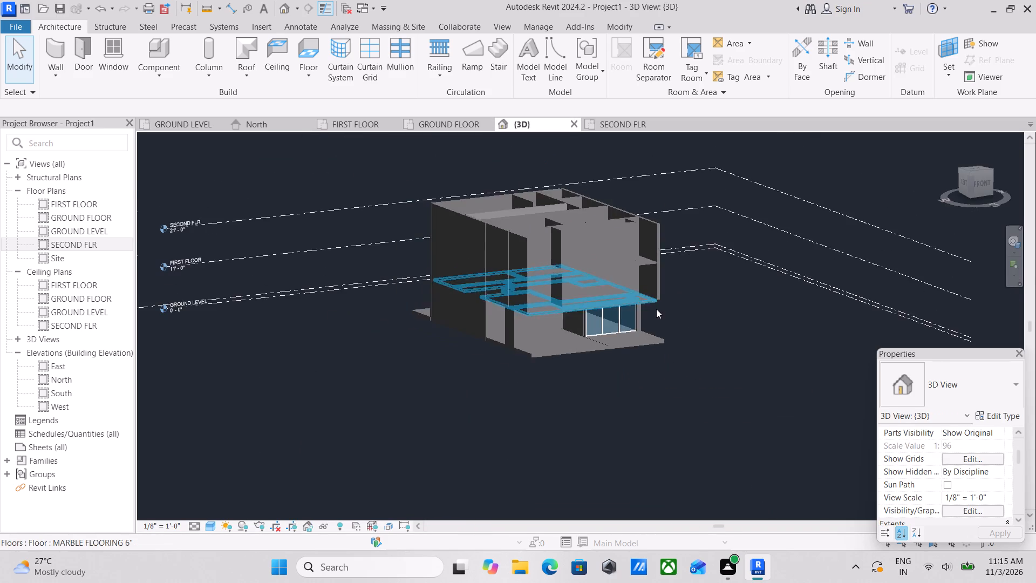
pyautogui.scroll(5, 639, 337)
pyautogui.scroll(5, 593, 310)
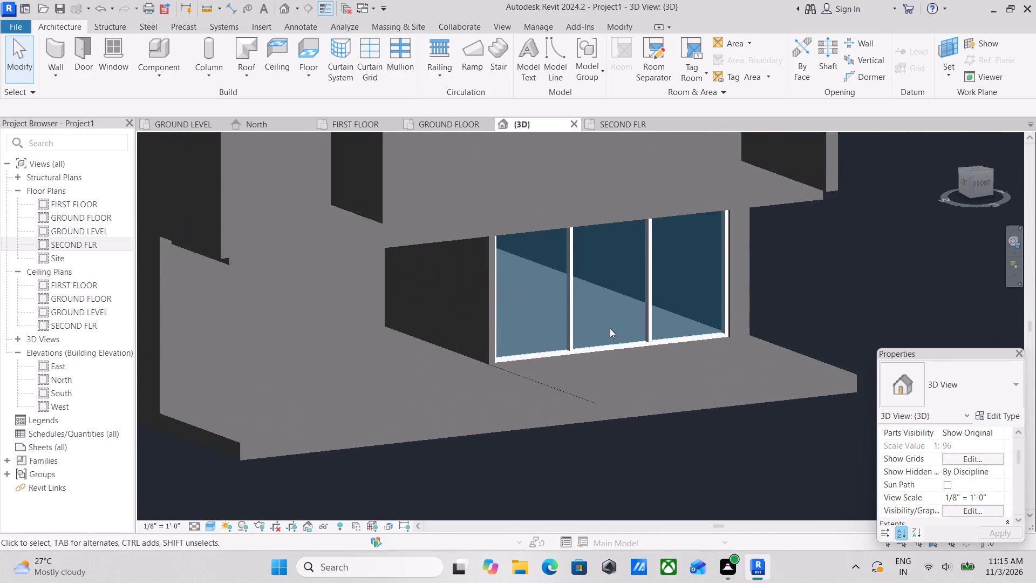
pyautogui.scroll(2, 610, 328)
pyautogui.keyDown('shift'); pyautogui.scroll(-2, 623, 331); pyautogui.keyUp('shift')
pyautogui.keyDown('shift'); pyautogui.moveTo(621, 331); pyautogui.dragTo(495, 396, button='middle'); pyautogui.keyUp('shift')
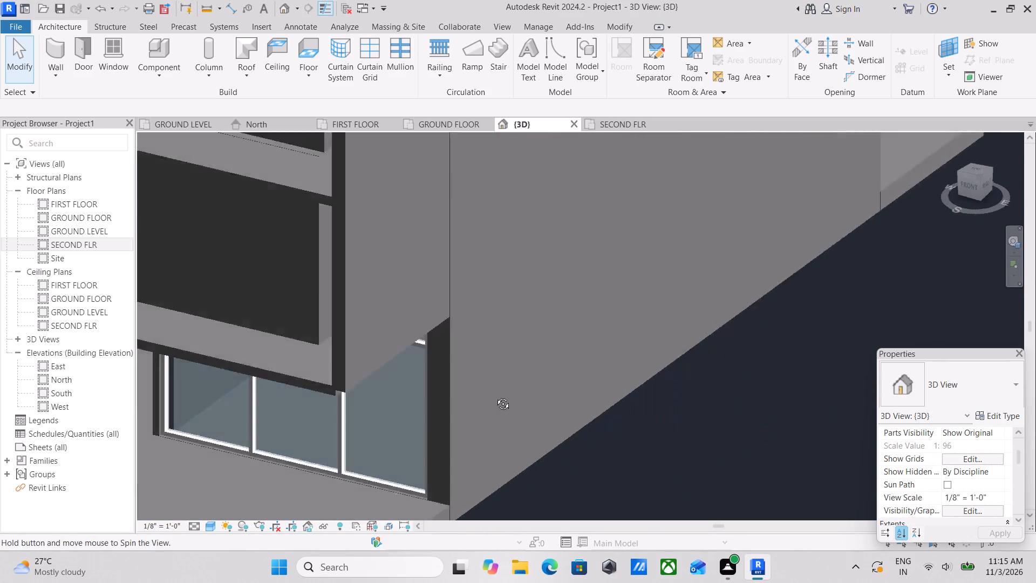
pyautogui.keyDown('shift'); pyautogui.moveTo(495, 396); pyautogui.dragTo(497, 396, button='middle'); pyautogui.keyUp('shift')
pyautogui.keyDown('shift'); pyautogui.scroll(1, 502, 396); pyautogui.keyUp('shift')
pyautogui.scroll(-4, 494, 392)
pyautogui.keyDown('shift'); pyautogui.moveTo(486, 393); pyautogui.dragTo(557, 399, button='middle'); pyautogui.keyUp('shift')
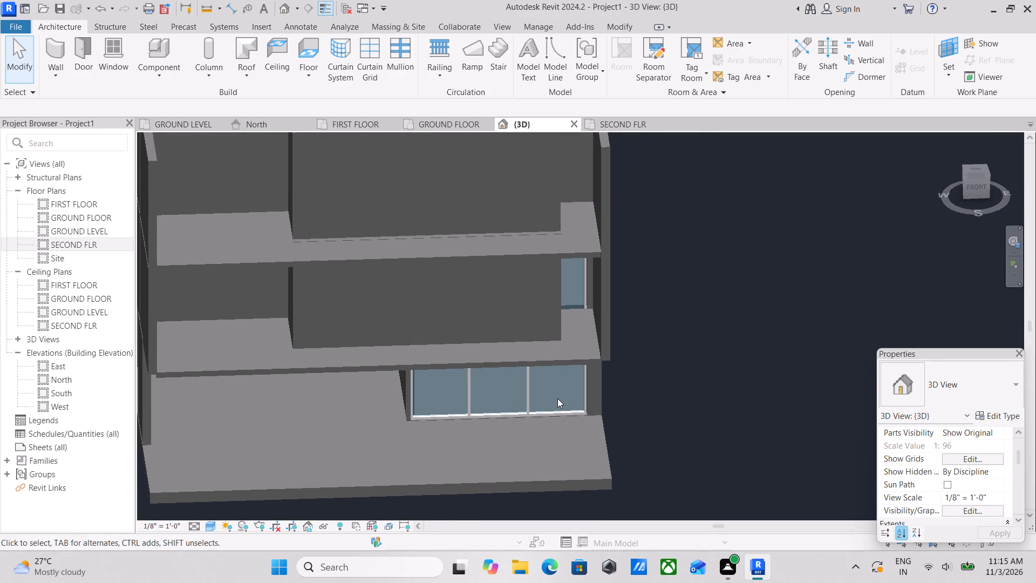
pyautogui.scroll(-2, 557, 398)
pyautogui.moveTo(557, 398); pyautogui.dragTo(559, 406, button='middle')
pyautogui.keyDown('shift'); pyautogui.scroll(-1, 557, 398); pyautogui.keyUp('shift')
pyautogui.moveTo(544, 405); pyautogui.dragTo(593, 489, button='middle')
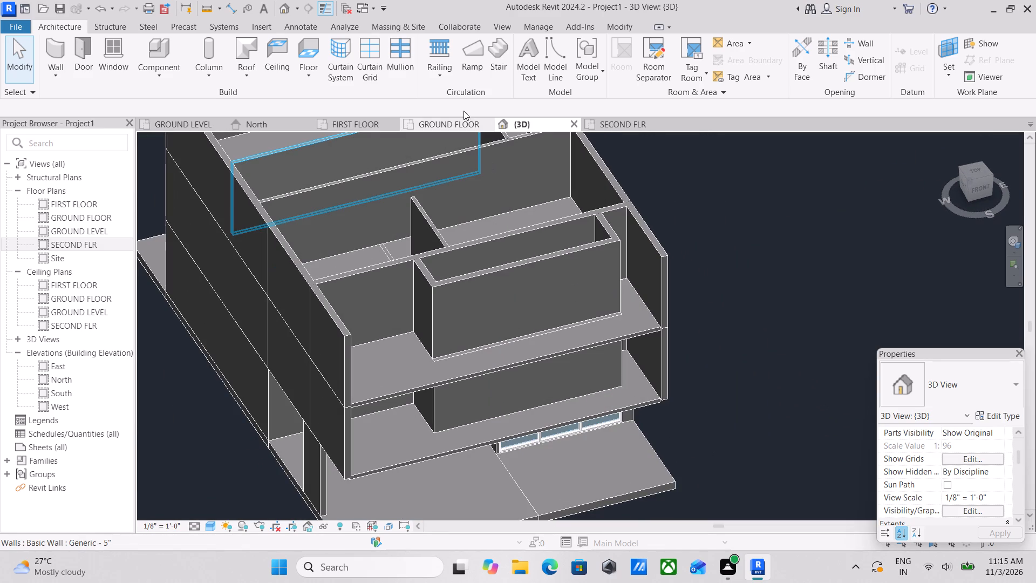
# In the FIRST FLOOR plan, change the front wall of the projecting bay from basic wall to the Storefront curtain wall type.
pyautogui.click(352, 122)
pyautogui.scroll(2, 577, 440)
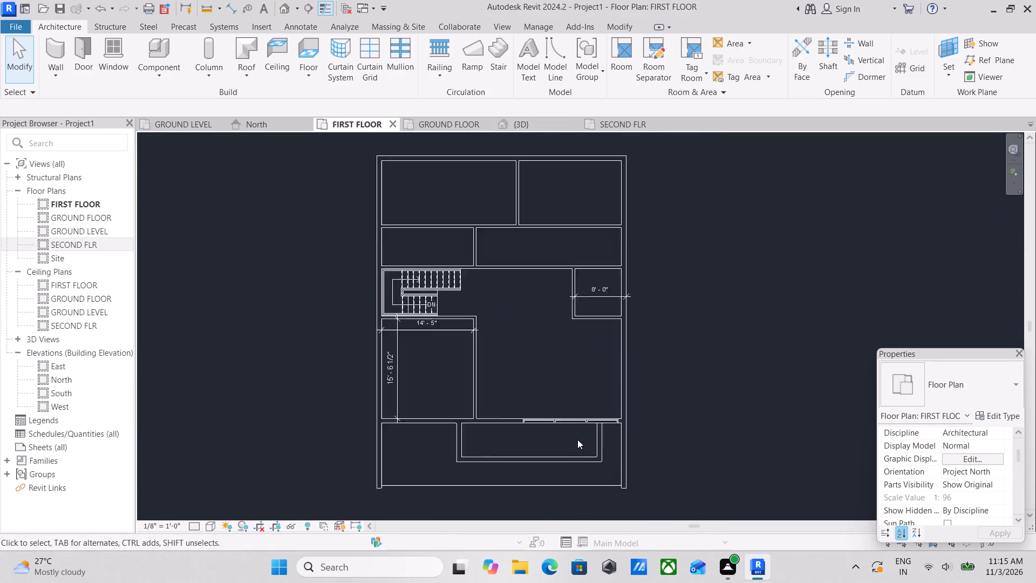
pyautogui.scroll(1, 577, 439)
pyautogui.scroll(2, 510, 442)
pyautogui.moveTo(505, 428); pyautogui.dragTo(544, 385, button='middle')
pyautogui.scroll(4, 515, 424)
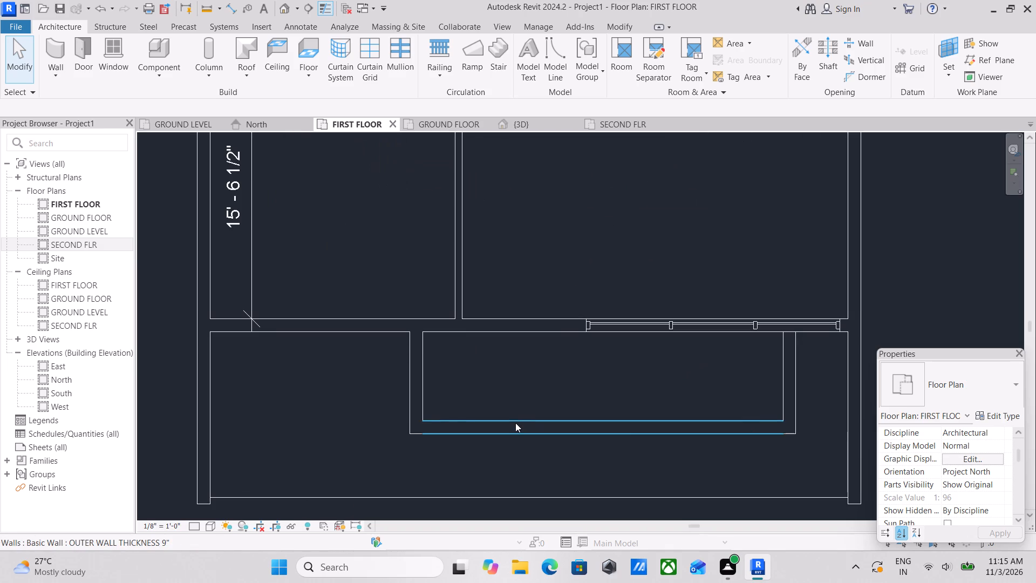
pyautogui.click(515, 423)
pyautogui.click(1004, 401)
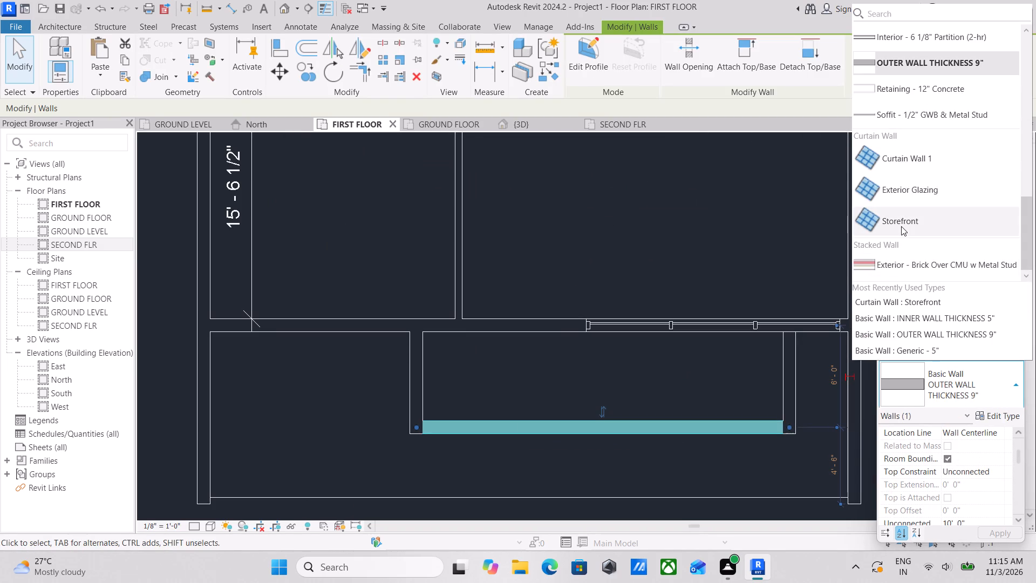
pyautogui.click(901, 225)
pyautogui.scroll(-3, 618, 417)
pyautogui.scroll(3, 626, 428)
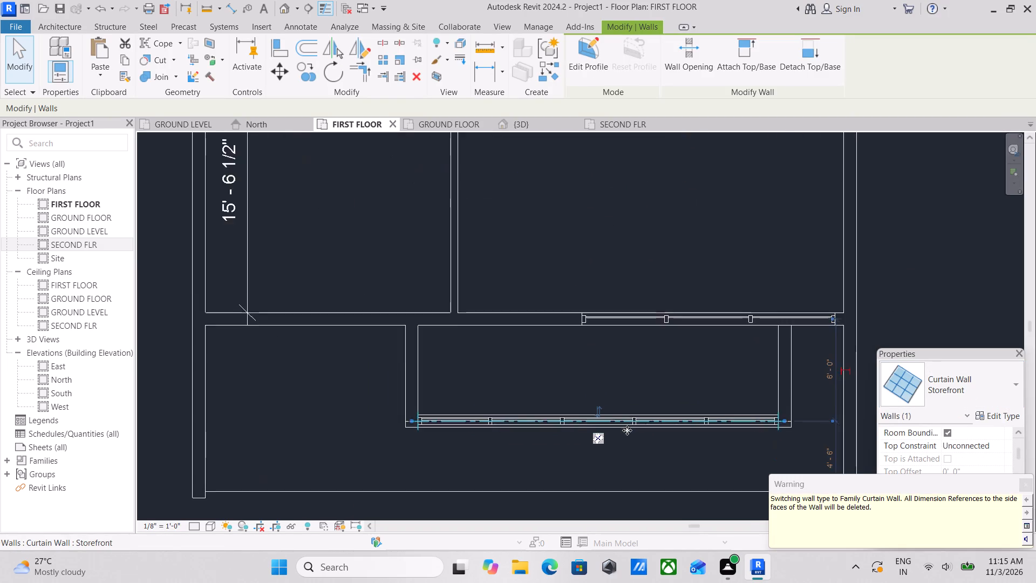
pyautogui.scroll(3, 639, 445)
pyautogui.press('Escape')
# Examine the front facade in the 3D view from several angles, checking the first-floor storefront glazing and the solid wall above it.
pyautogui.scroll(-2, 679, 403)
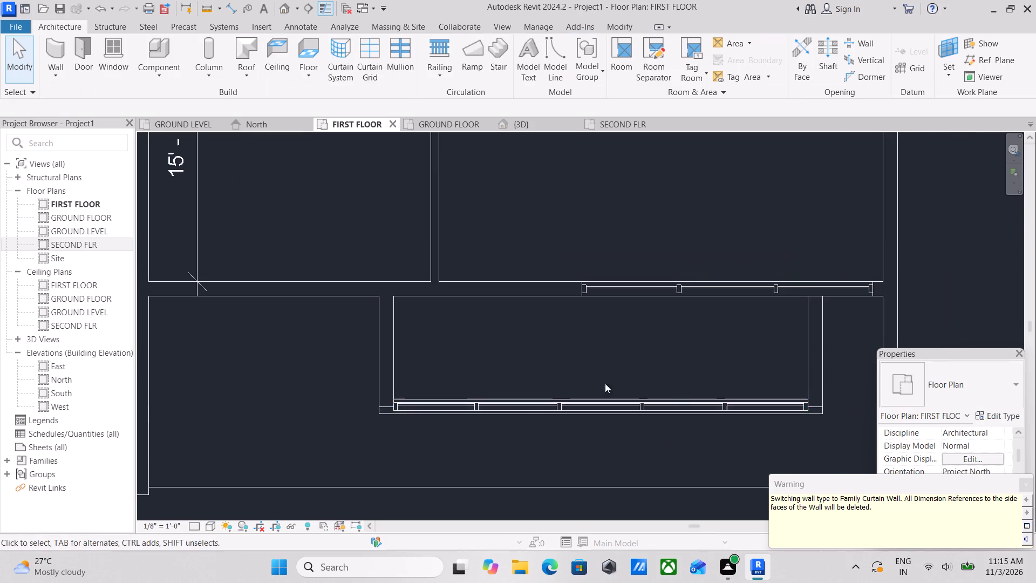
pyautogui.scroll(-3, 534, 367)
pyautogui.scroll(-4, 453, 342)
pyautogui.keyDown('shift'); pyautogui.moveTo(408, 275); pyautogui.dragTo(407, 274, button='middle'); pyautogui.keyUp('shift')
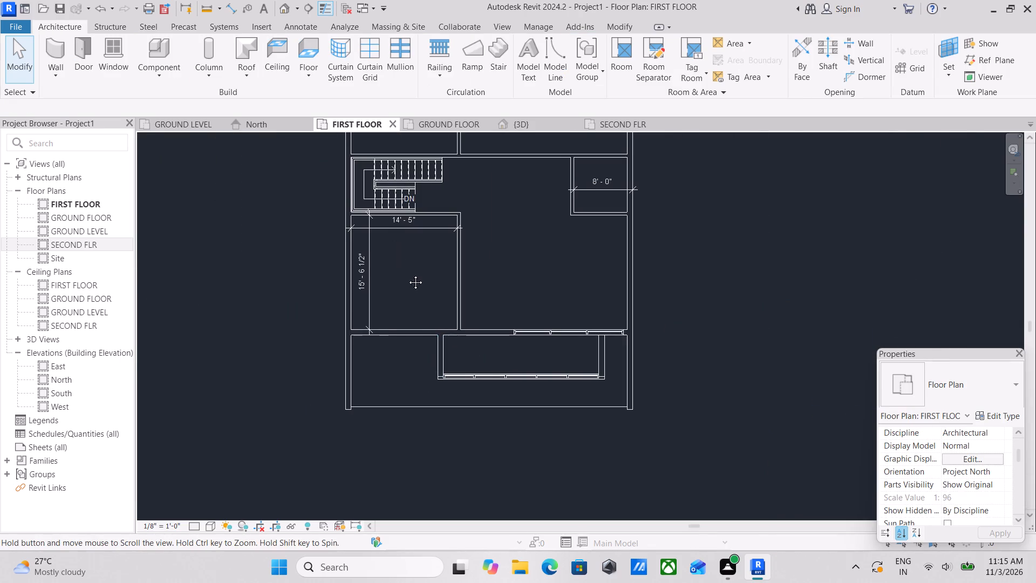
pyautogui.keyDown('shift'); pyautogui.moveTo(407, 274); pyautogui.dragTo(414, 169, button='middle'); pyautogui.keyUp('shift')
pyautogui.click(509, 126)
pyautogui.keyDown('shift'); pyautogui.scroll(-2, 551, 324); pyautogui.keyUp('shift')
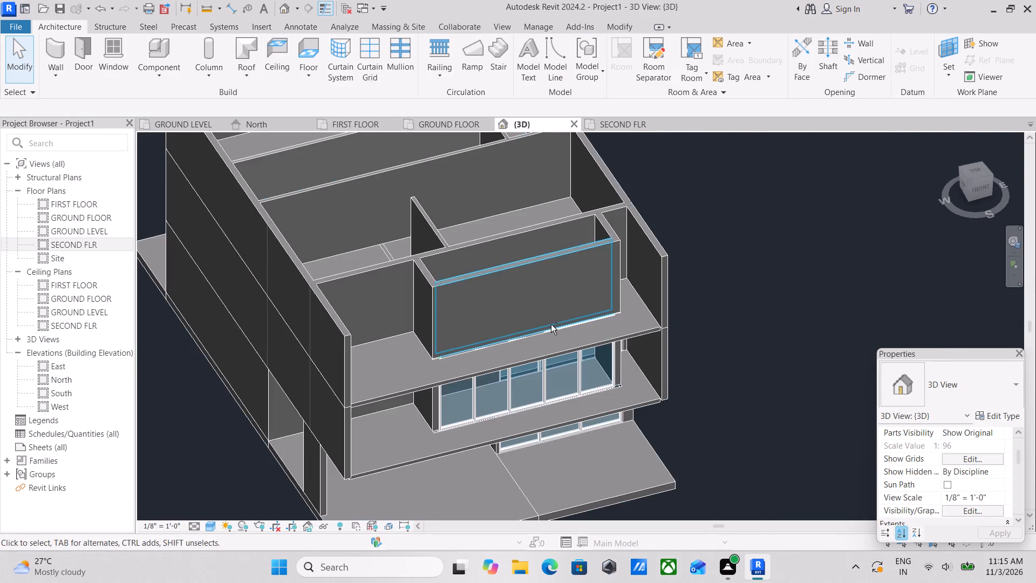
pyautogui.keyDown('shift'); pyautogui.moveTo(550, 324); pyautogui.dragTo(572, 161, button='middle'); pyautogui.keyUp('shift')
pyautogui.moveTo(643, 279); pyautogui.dragTo(617, 326, button='middle')
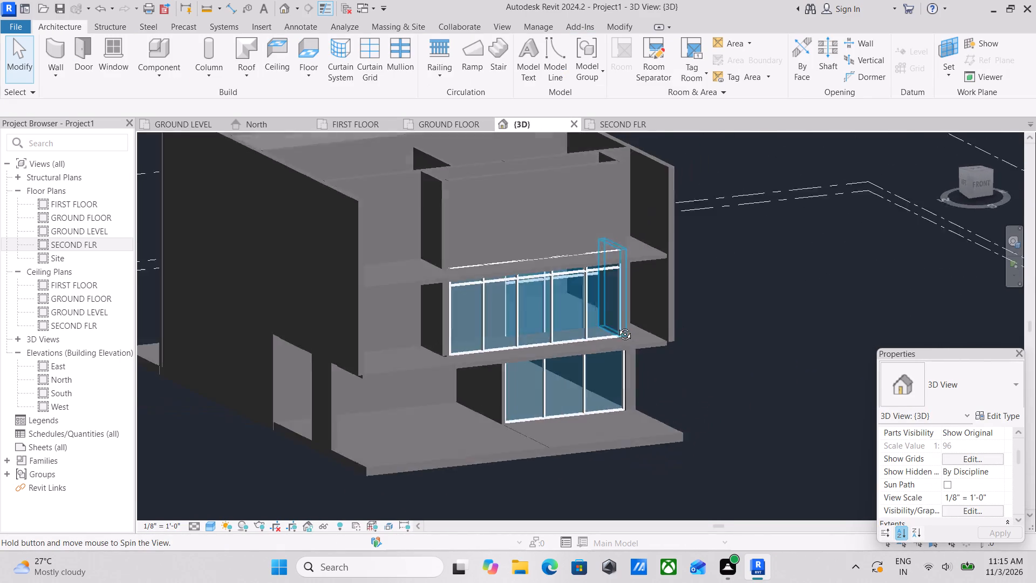
pyautogui.moveTo(617, 326); pyautogui.dragTo(572, 323, button='middle')
pyautogui.scroll(3, 572, 323)
pyautogui.scroll(-1, 528, 305)
pyautogui.moveTo(529, 306); pyautogui.dragTo(574, 286, button='middle')
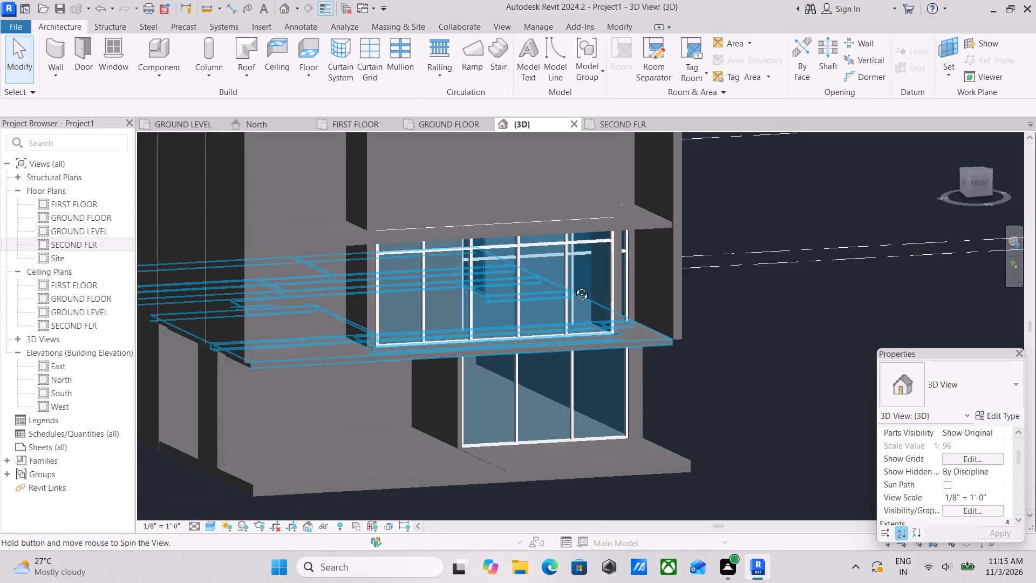
pyautogui.moveTo(574, 286); pyautogui.dragTo(633, 259, button='middle')
pyautogui.keyDown('shift'); pyautogui.scroll(-1, 617, 289); pyautogui.keyUp('shift')
pyautogui.keyDown('shift'); pyautogui.moveTo(615, 287); pyautogui.dragTo(636, 261, button='middle'); pyautogui.keyUp('shift')
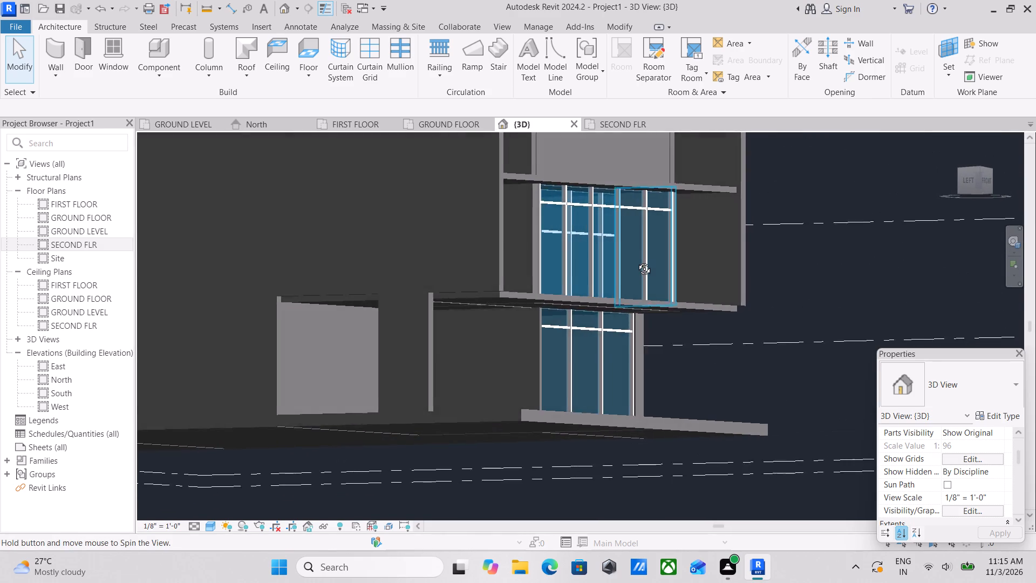
pyautogui.keyDown('shift'); pyautogui.moveTo(636, 261); pyautogui.dragTo(614, 275, button='middle'); pyautogui.keyUp('shift')
pyautogui.scroll(-3, 603, 239)
pyautogui.keyDown('shift'); pyautogui.moveTo(599, 248); pyautogui.dragTo(578, 381, button='middle'); pyautogui.keyUp('shift')
pyautogui.scroll(-3, 588, 188)
pyautogui.moveTo(588, 198); pyautogui.dragTo(679, 459, button='middle')
pyautogui.keyDown('shift'); pyautogui.moveTo(656, 300); pyautogui.dragTo(599, 279, button='middle'); pyautogui.keyUp('shift')
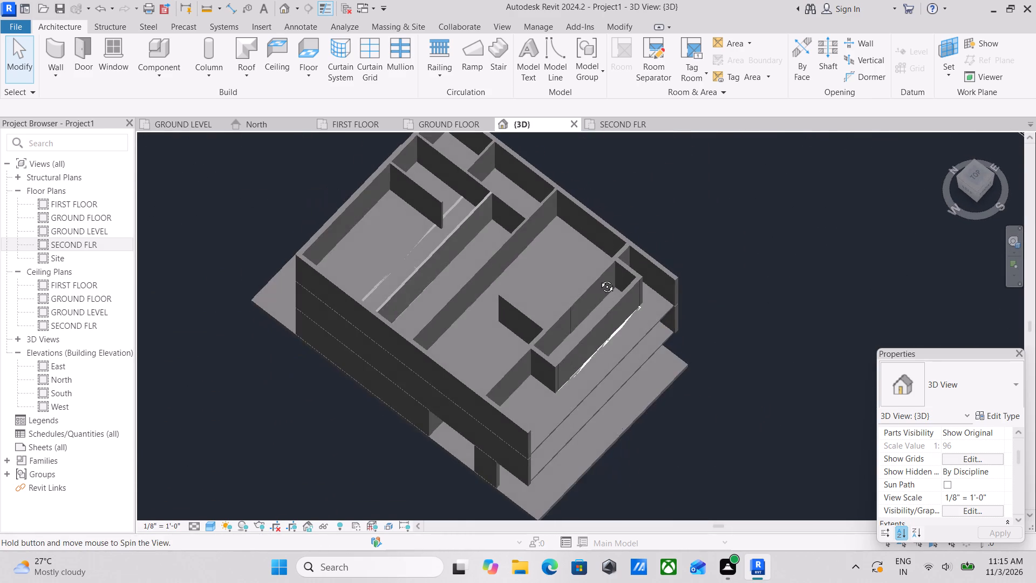
pyautogui.keyDown('shift'); pyautogui.moveTo(599, 279); pyautogui.dragTo(586, 241, button='middle'); pyautogui.keyUp('shift')
pyautogui.keyDown('shift'); pyautogui.scroll(1, 588, 241); pyautogui.keyUp('shift')
pyautogui.scroll(-4, 604, 360)
pyautogui.scroll(7, 603, 396)
pyautogui.keyDown('shift'); pyautogui.moveTo(598, 404); pyautogui.dragTo(537, 229, button='middle'); pyautogui.keyUp('shift')
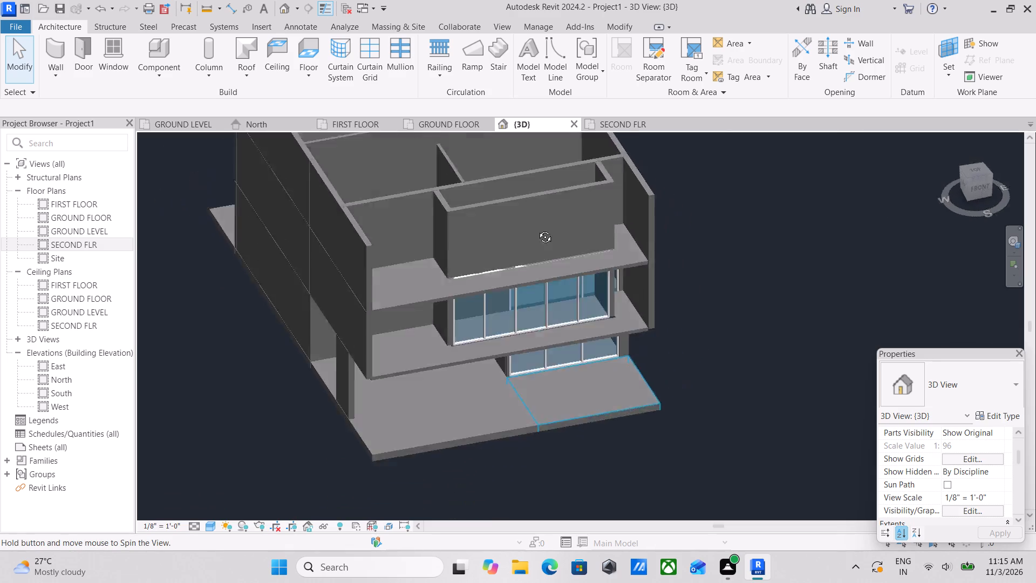
pyautogui.keyDown('shift'); pyautogui.moveTo(537, 229); pyautogui.dragTo(490, 154, button='middle'); pyautogui.keyUp('shift')
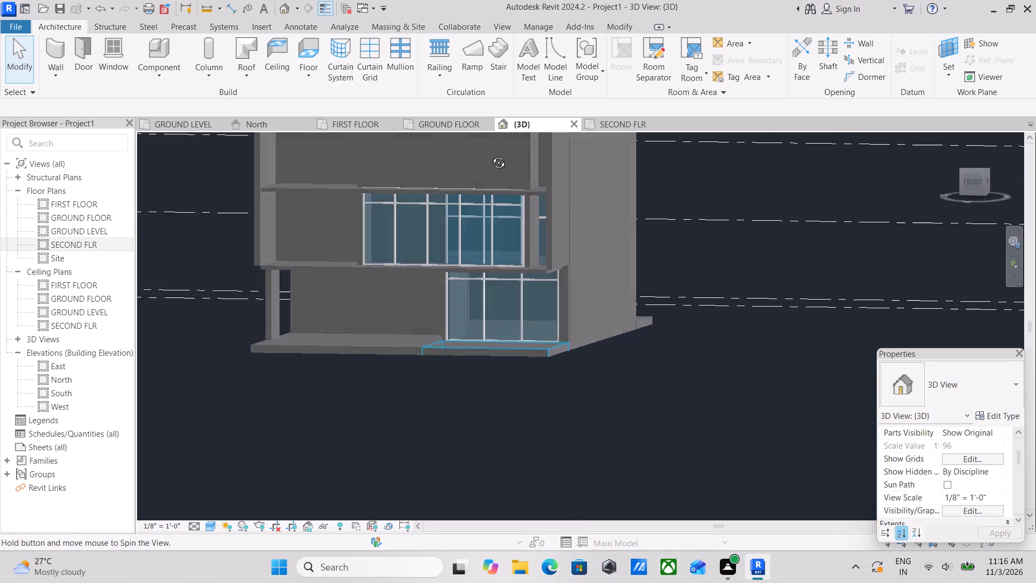
pyautogui.keyDown('shift'); pyautogui.moveTo(490, 154); pyautogui.dragTo(550, 203, button='middle'); pyautogui.keyUp('shift')
pyautogui.keyDown('shift'); pyautogui.scroll(3, 551, 204); pyautogui.keyUp('shift')
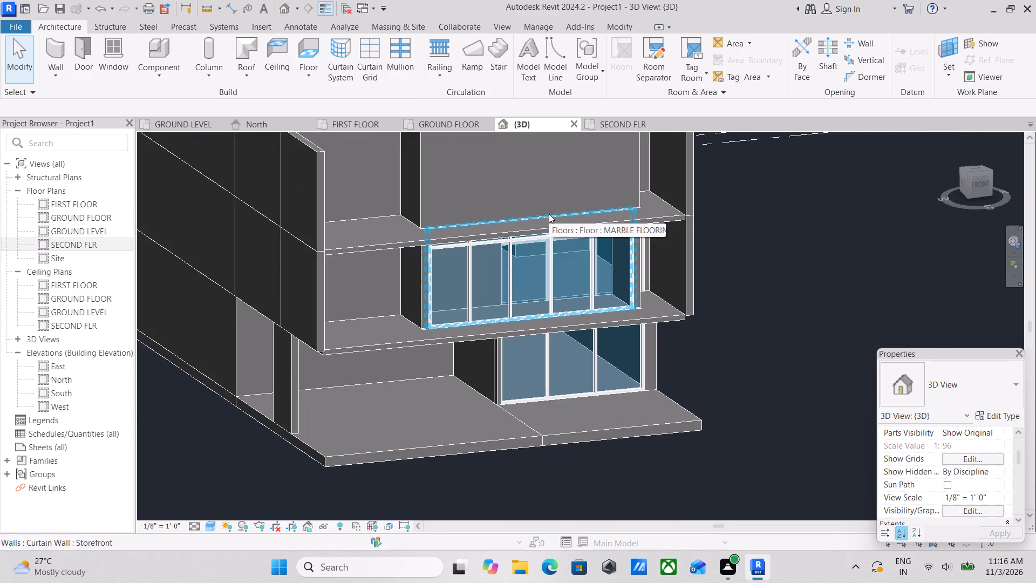
pyautogui.scroll(-2, 550, 204)
pyautogui.moveTo(548, 204); pyautogui.dragTo(534, 252, button='middle')
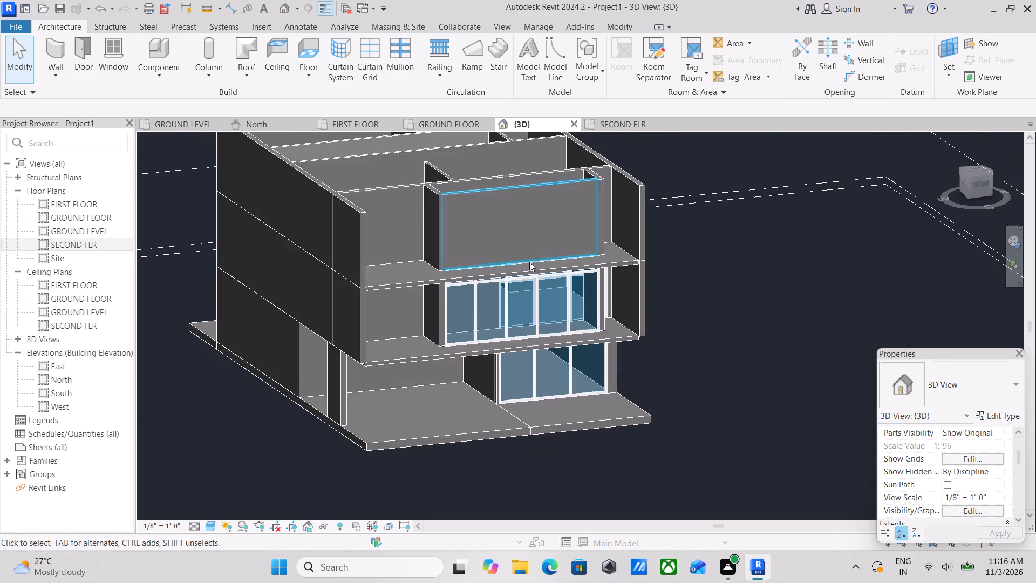
pyautogui.scroll(1, 529, 262)
pyautogui.scroll(-1, 533, 252)
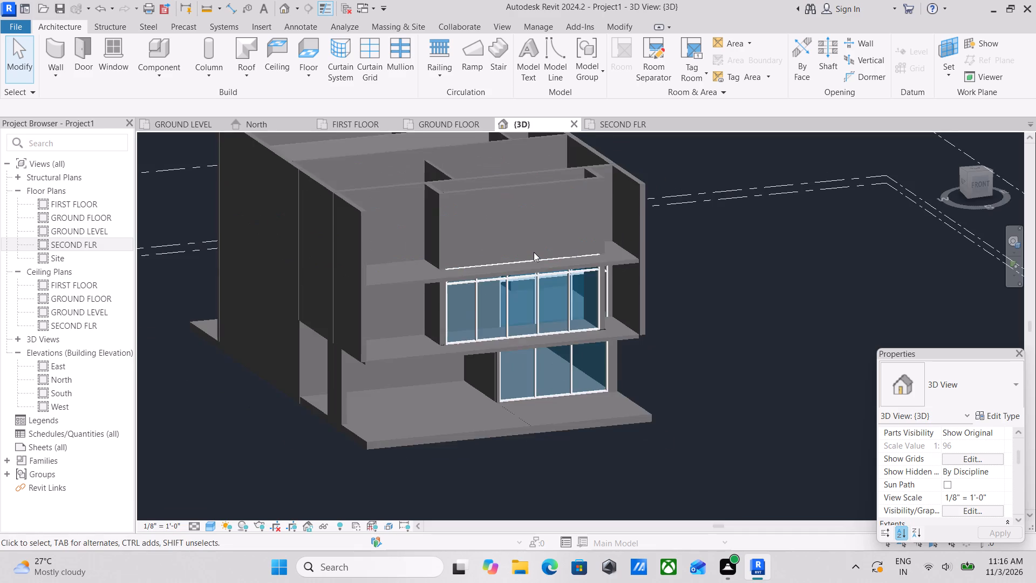
pyautogui.moveTo(533, 252); pyautogui.dragTo(532, 252, button='middle')
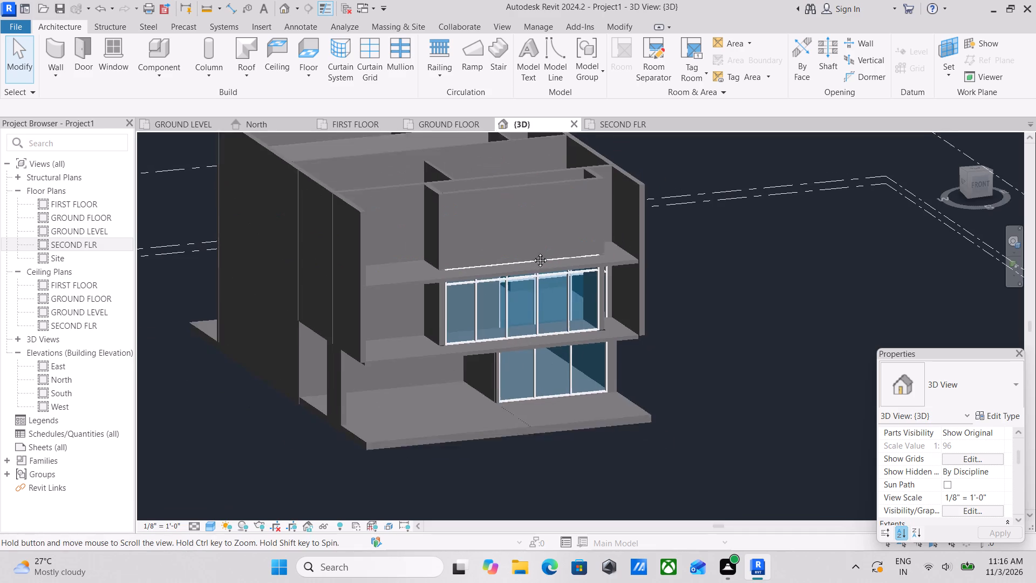
pyautogui.moveTo(532, 252); pyautogui.dragTo(521, 287, button='middle')
# Change the second-floor bay's front wall to the Storefront curtain wall type.
pyautogui.scroll(2, 482, 221)
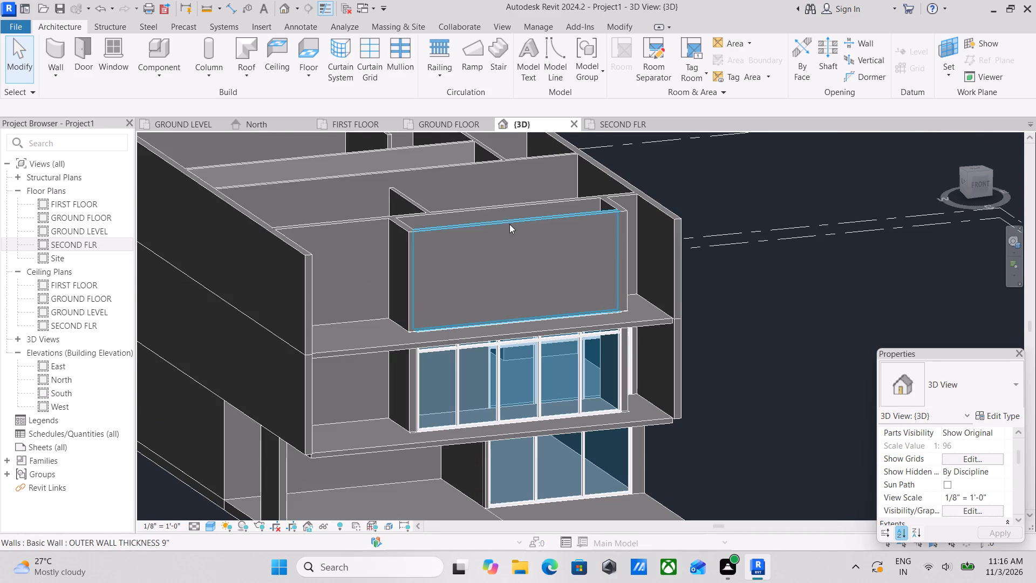
pyautogui.click(509, 224)
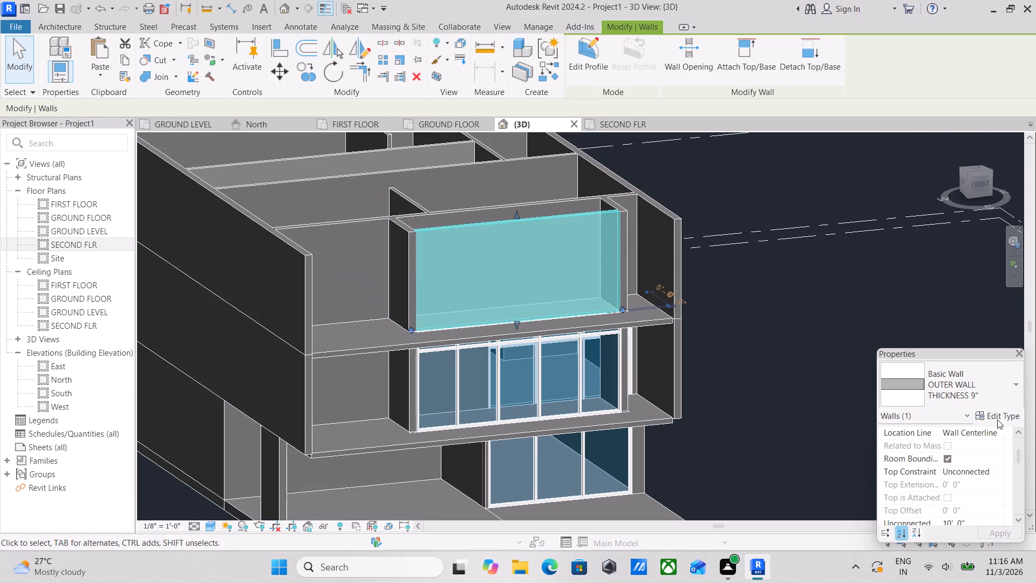
pyautogui.click(989, 389)
pyautogui.click(915, 219)
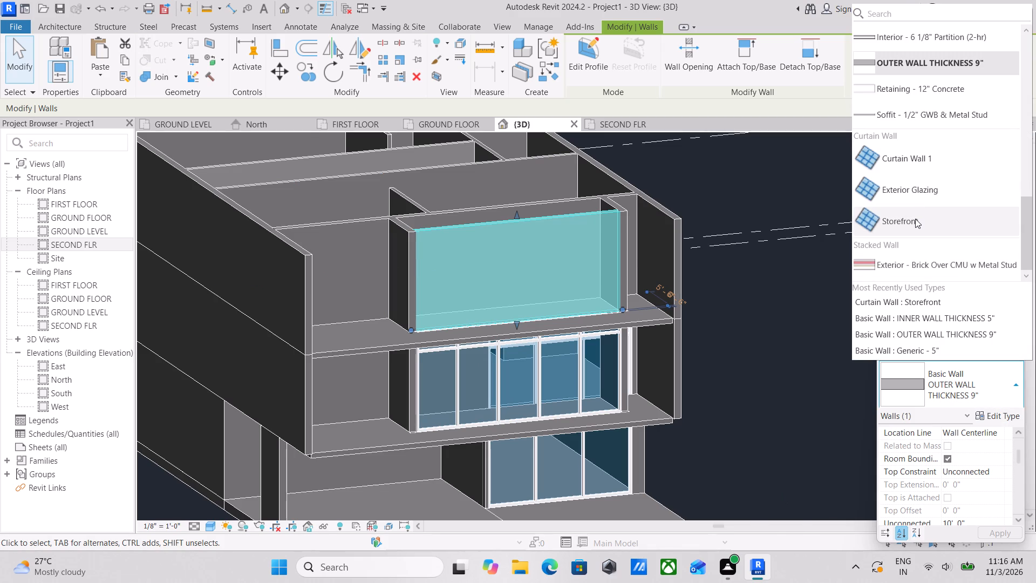
pyautogui.scroll(-1, 592, 282)
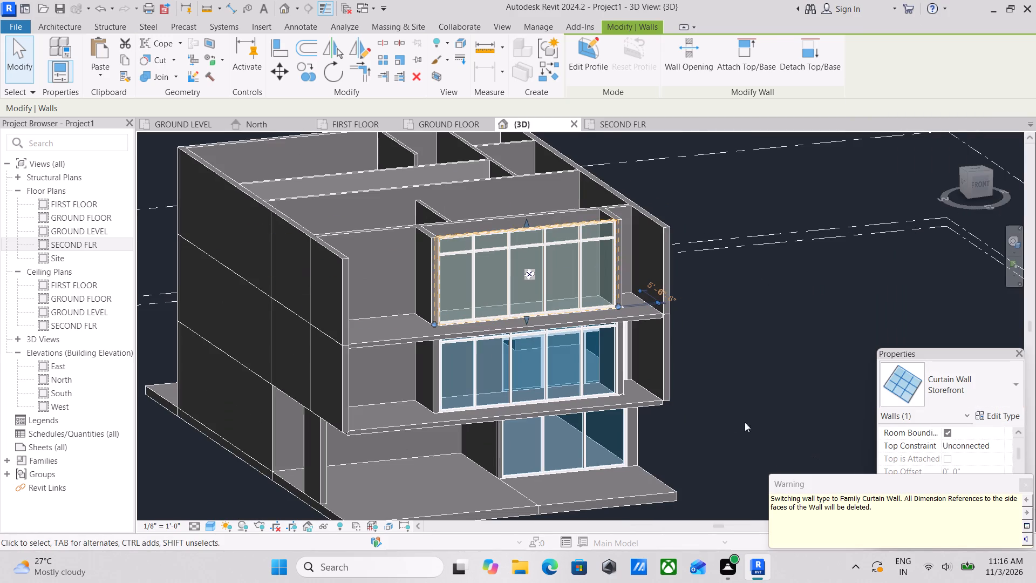
pyautogui.scroll(1, 714, 414)
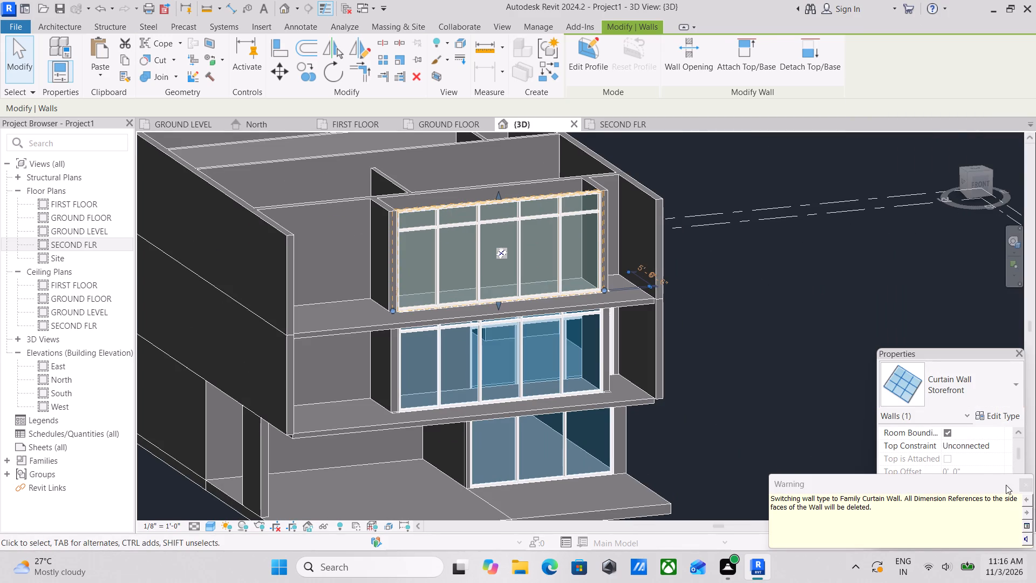
pyautogui.press('Escape')
pyautogui.press('Escape')
# Open the boundary sketch of the second-floor MARBLE FLOORING 6" slab for editing.
pyautogui.scroll(-2, 531, 344)
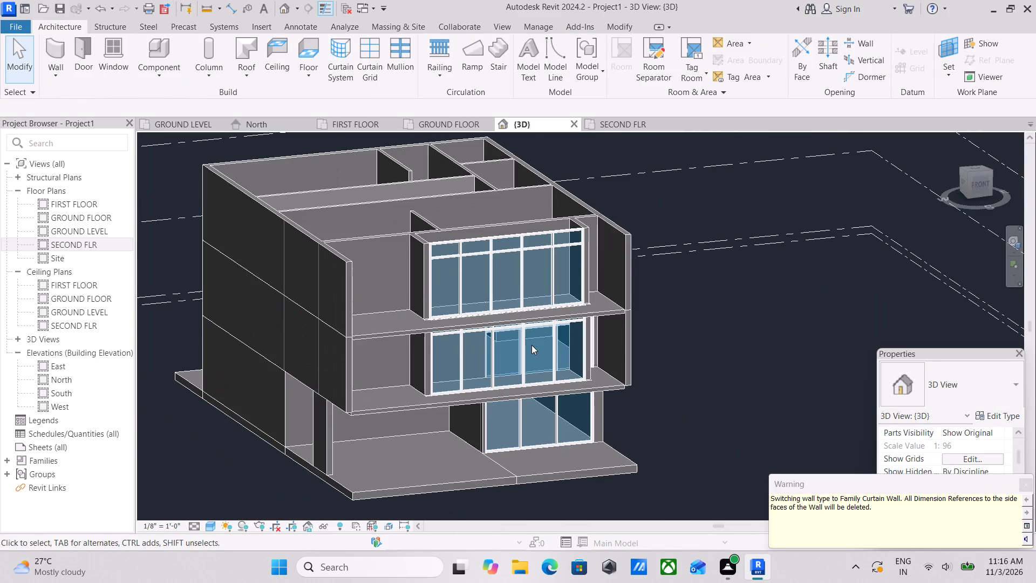
pyautogui.scroll(-1, 531, 345)
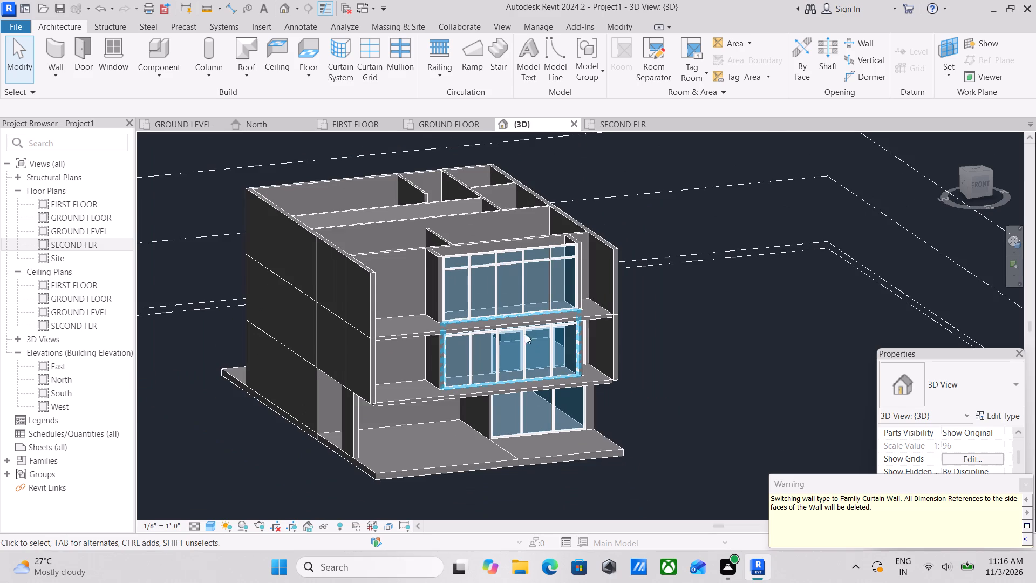
pyautogui.scroll(2, 490, 340)
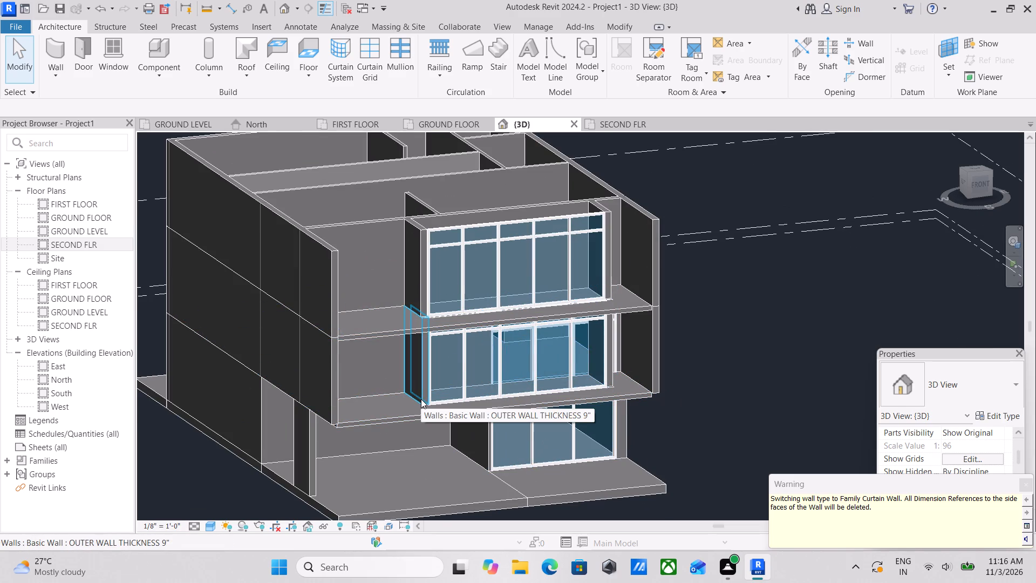
pyautogui.click(418, 327)
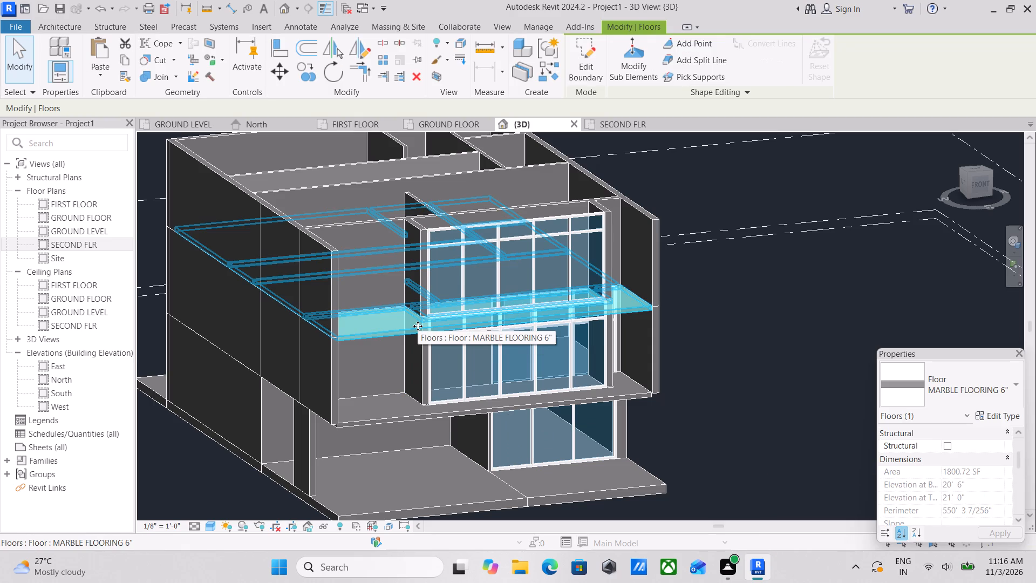
pyautogui.scroll(1, 418, 326)
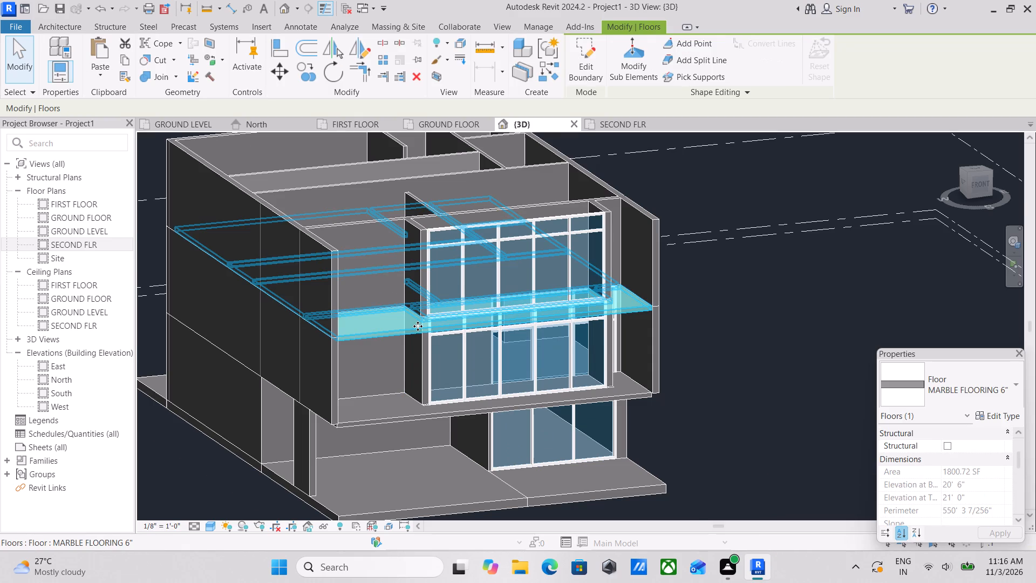
pyautogui.moveTo(418, 326); pyautogui.dragTo(430, 380, button='middle')
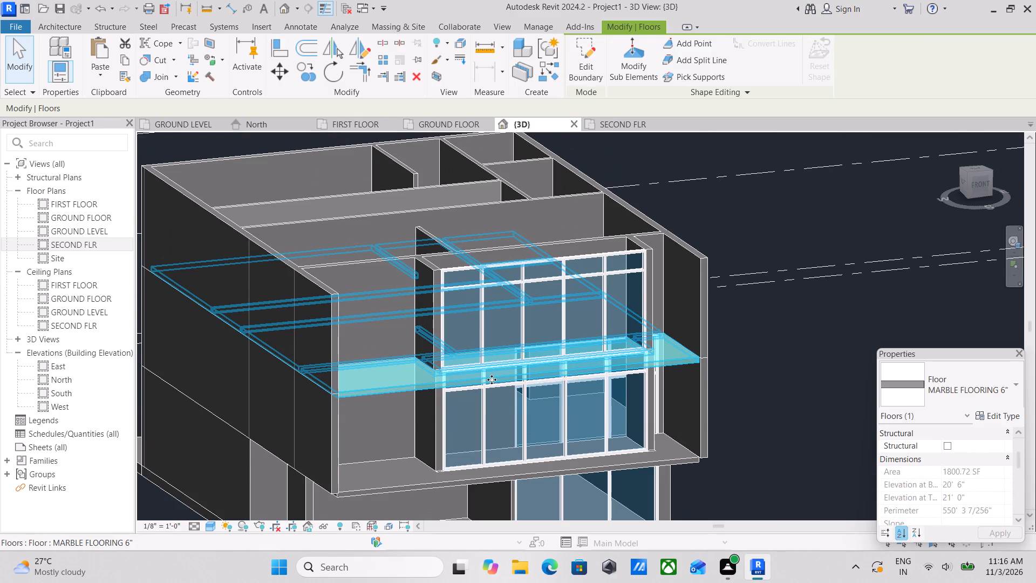
pyautogui.scroll(-1, 490, 383)
pyautogui.scroll(2, 519, 446)
pyautogui.scroll(-2, 497, 405)
pyautogui.click(582, 69)
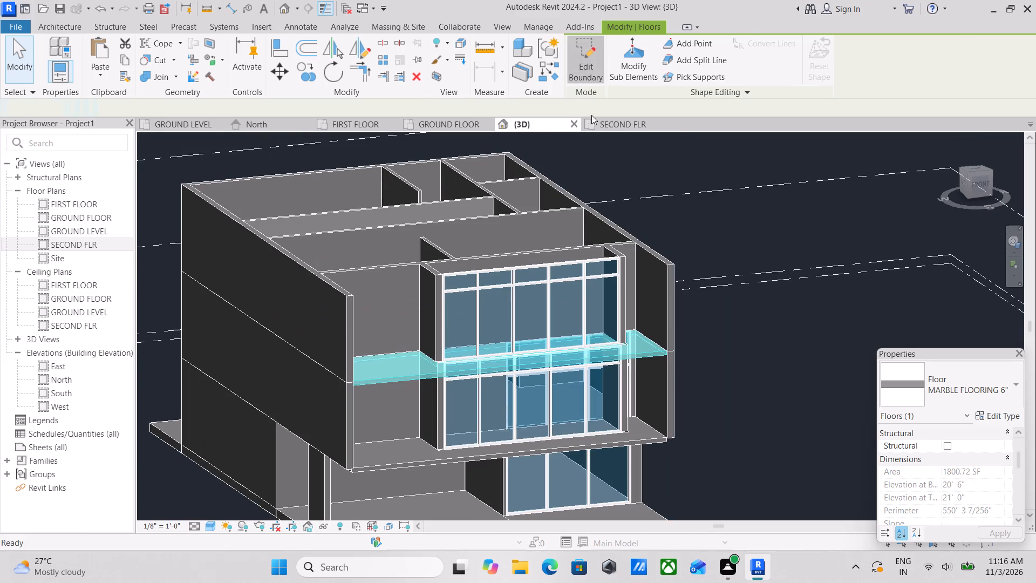
# Shift the slab's outer front boundary line back toward the projecting bay's front edge, working in the SECOND FLR plan.
pyautogui.scroll(-2, 560, 429)
pyautogui.scroll(-1, 523, 389)
pyautogui.keyDown('shift'); pyautogui.moveTo(522, 384); pyautogui.dragTo(481, 581, button='middle'); pyautogui.keyUp('shift')
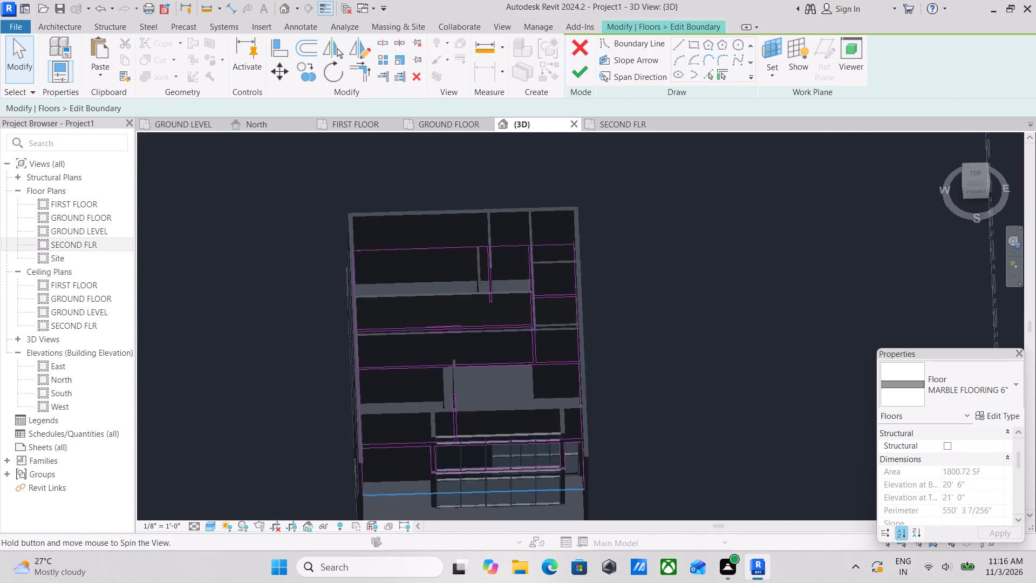
pyautogui.keyDown('shift'); pyautogui.moveTo(481, 581); pyautogui.dragTo(481, 581, button='middle'); pyautogui.keyUp('shift')
pyautogui.scroll(1, 512, 415)
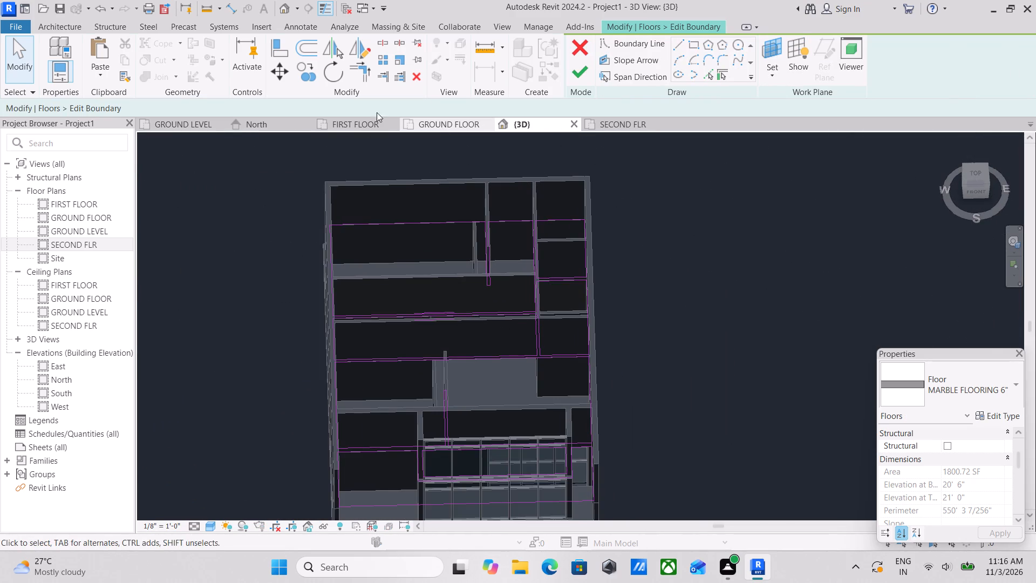
pyautogui.click(344, 125)
pyautogui.scroll(2, 446, 307)
pyautogui.scroll(-1, 516, 289)
pyautogui.moveTo(515, 289); pyautogui.dragTo(505, 297, button='middle')
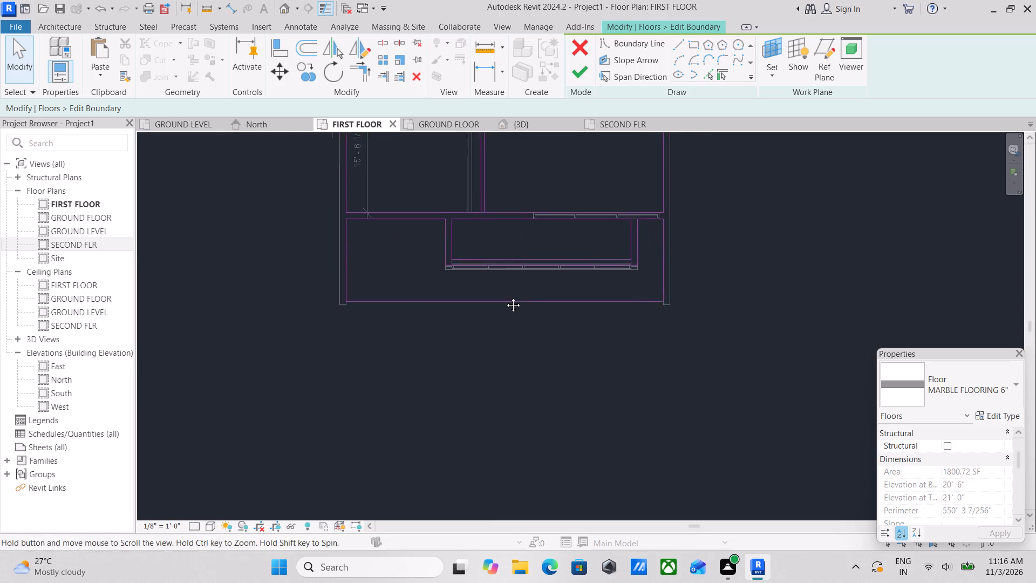
pyautogui.moveTo(505, 297); pyautogui.dragTo(497, 316, button='middle')
pyautogui.scroll(2, 502, 335)
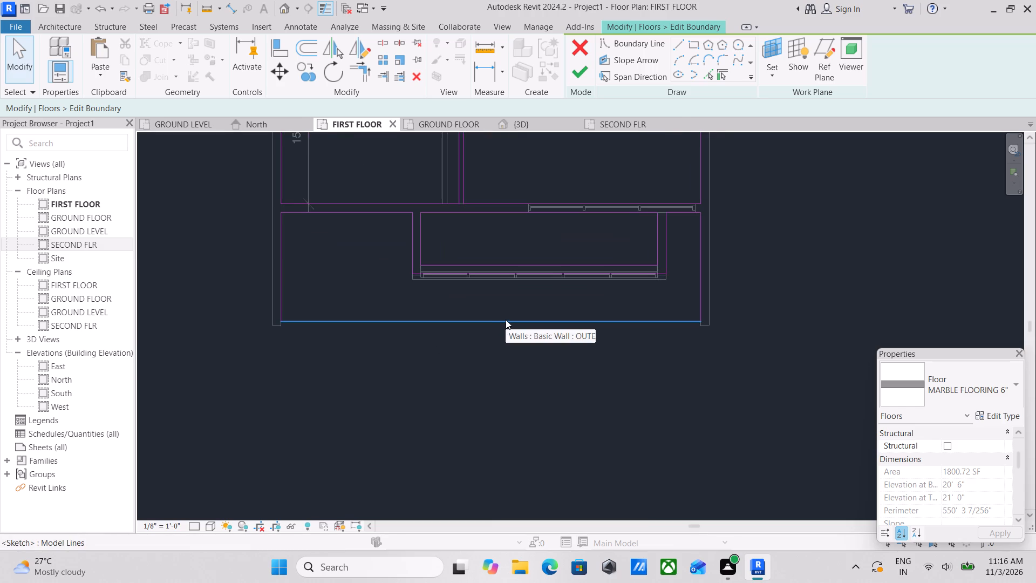
pyautogui.click(506, 320)
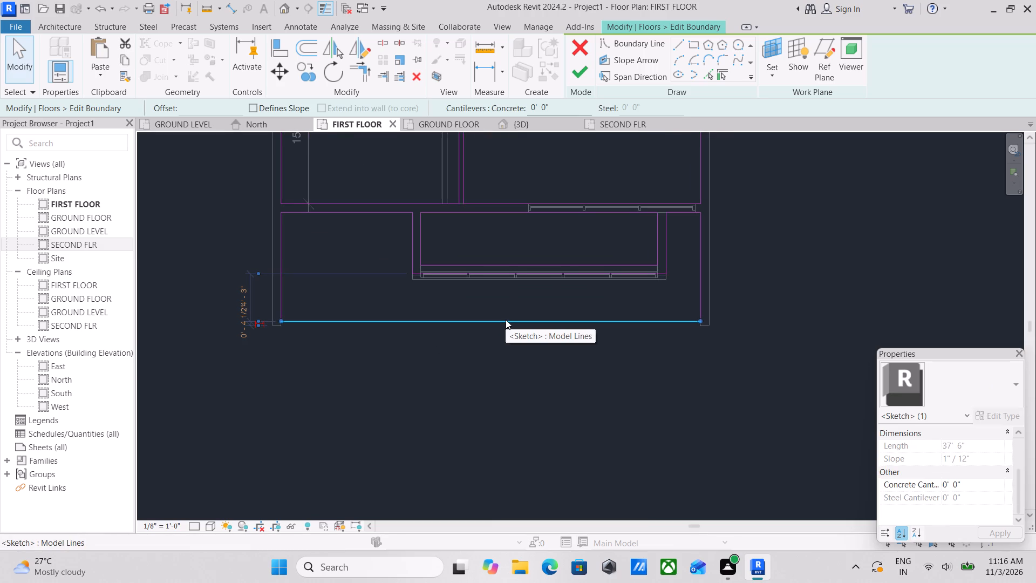
pyautogui.click(611, 120)
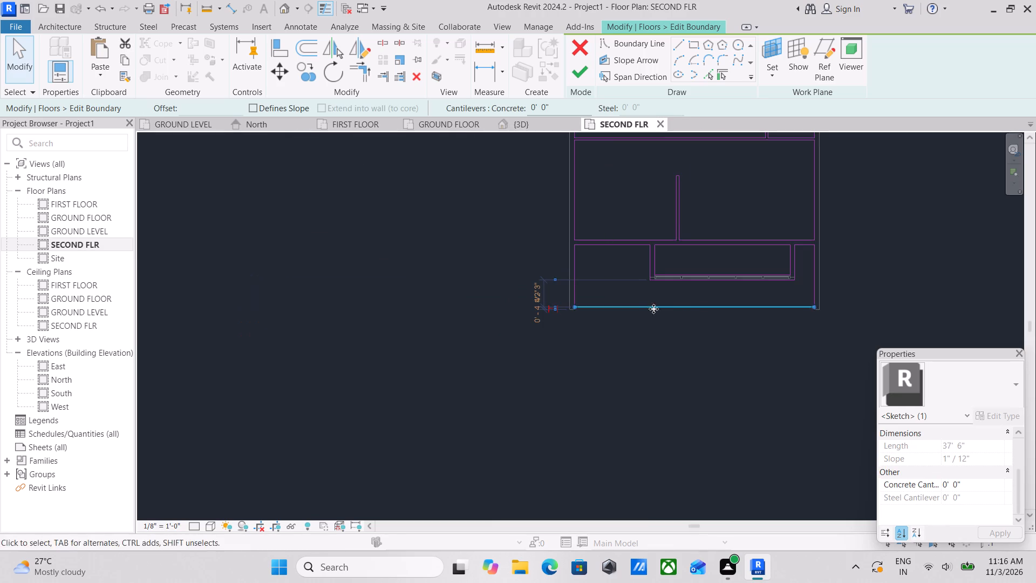
pyautogui.scroll(3, 710, 313)
pyautogui.moveTo(709, 310); pyautogui.dragTo(616, 335, button='middle')
pyautogui.scroll(1, 616, 335)
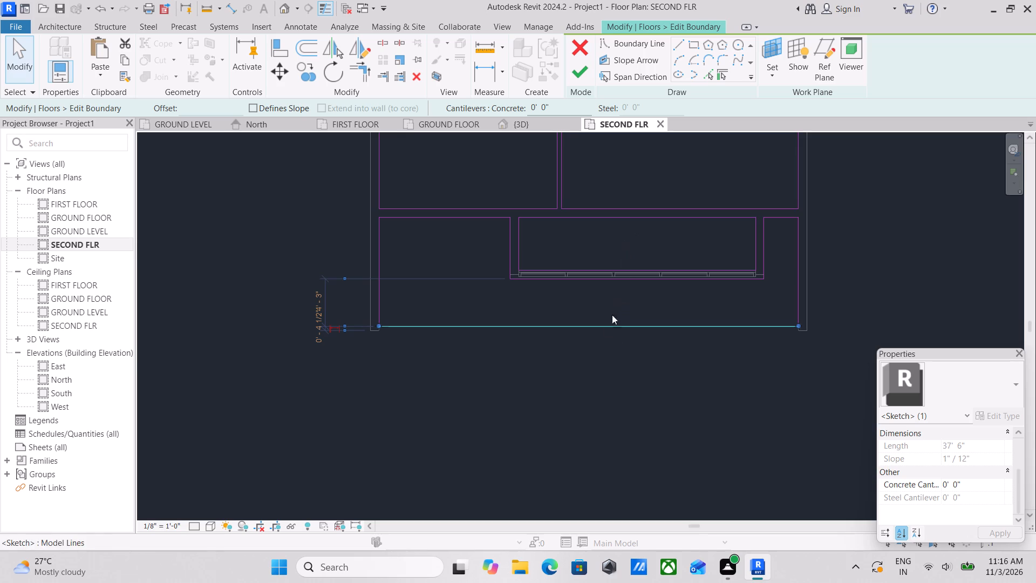
pyautogui.scroll(-2, 608, 328)
pyautogui.moveTo(598, 326); pyautogui.dragTo(491, 336, button='middle')
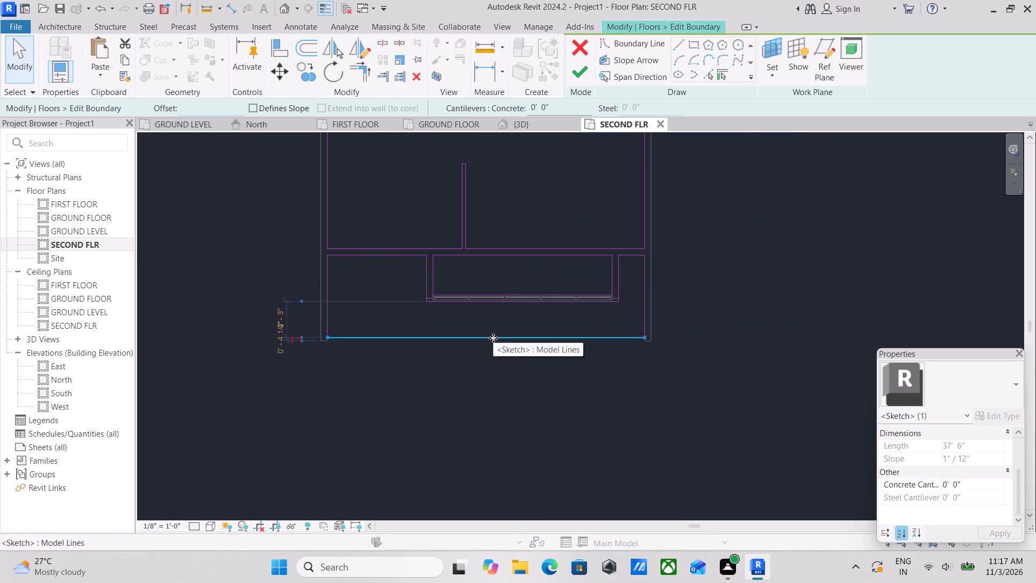
pyautogui.press('Up')
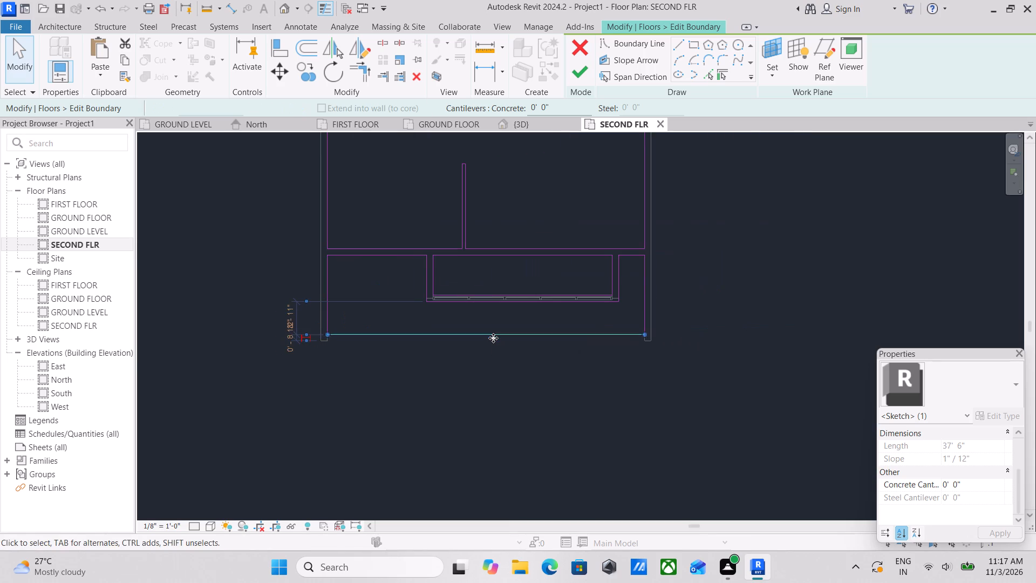
pyautogui.press('Up')
pyautogui.press('Up')
pyautogui.press('Up')
pyautogui.press('Up')
pyautogui.press('Up')
pyautogui.press('Up')
pyautogui.press('Up')
pyautogui.press('Up')
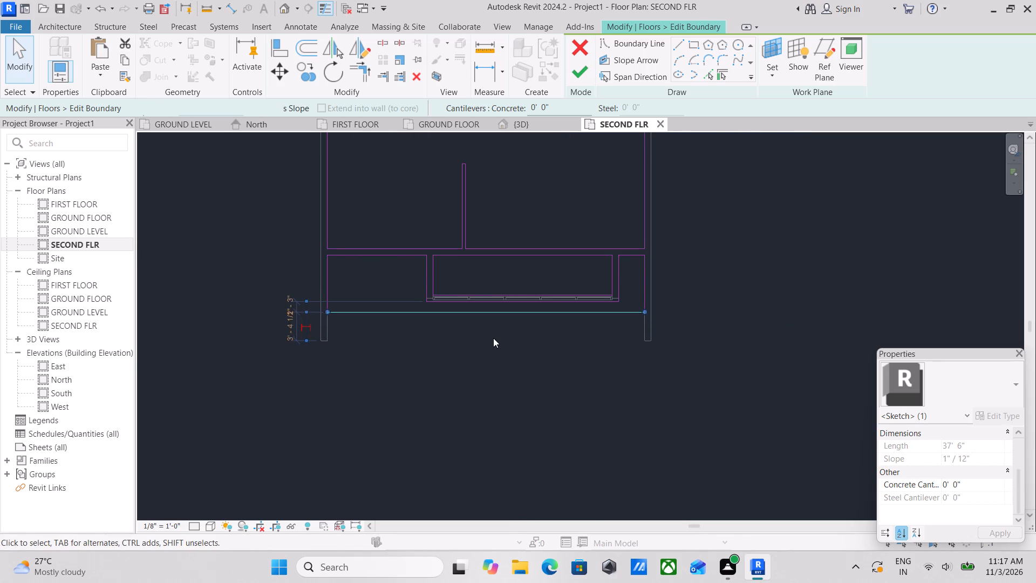
pyautogui.press('Up')
pyautogui.press('Up')
# Fine-tune the front boundary line in small nudges so it sits slightly in front of the bay's outer sketch line.
pyautogui.scroll(11, 429, 314)
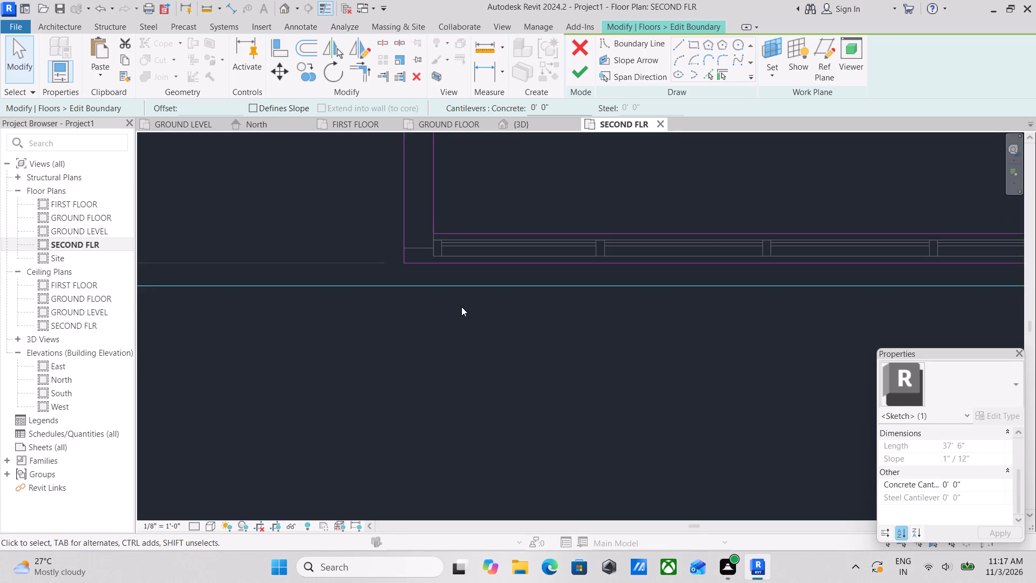
pyautogui.moveTo(461, 307); pyautogui.dragTo(456, 382, button='middle')
pyautogui.scroll(1, 456, 382)
pyautogui.press('Up')
pyautogui.press('Up')
pyautogui.press('Up')
pyautogui.press('Up')
pyautogui.press('Up')
pyautogui.press('Up')
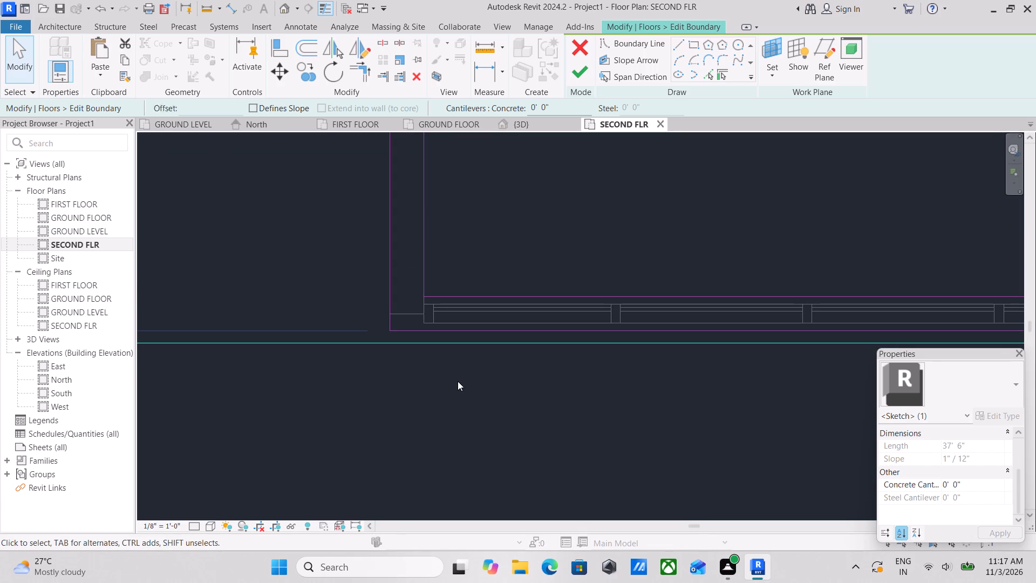
pyautogui.press('Down')
pyautogui.press('Down')
pyautogui.press('Down')
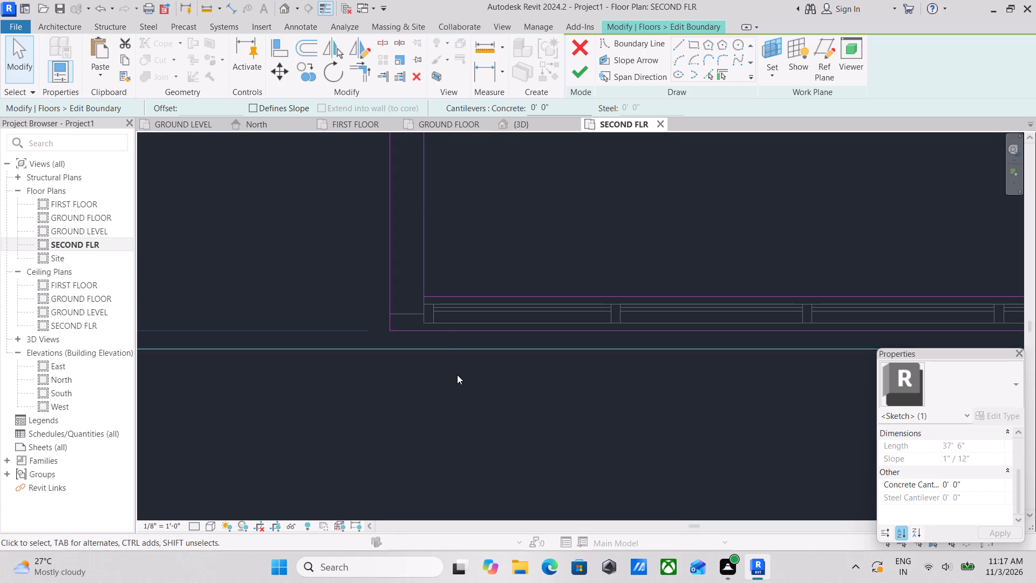
pyautogui.press('Down')
# Delete the bay's outer front sketch line between its two side lines.
pyautogui.click(438, 331)
pyautogui.rightClick(438, 331)
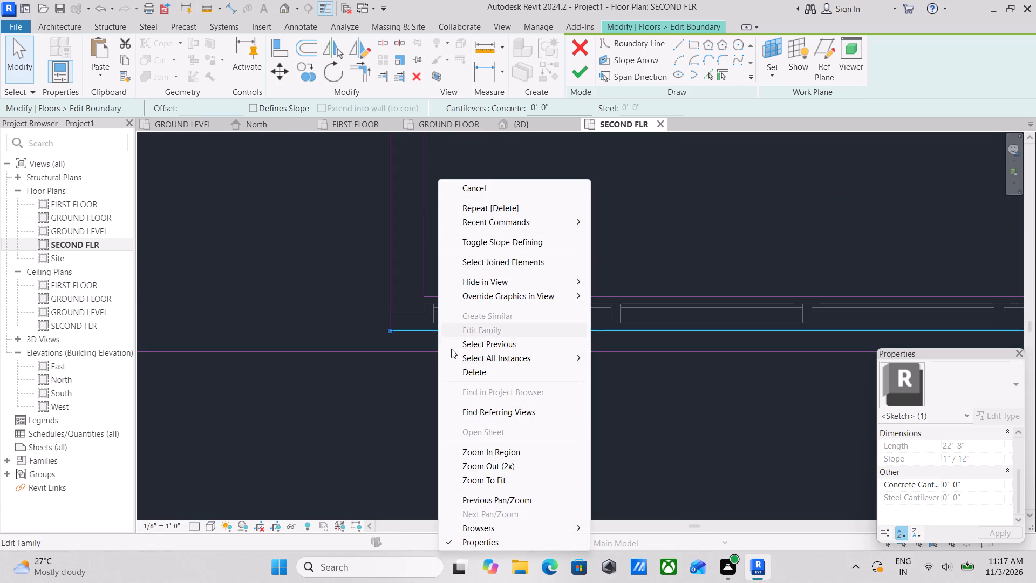
pyautogui.click(475, 368)
pyautogui.scroll(-2, 485, 359)
pyautogui.moveTo(476, 357); pyautogui.dragTo(397, 391, button='middle')
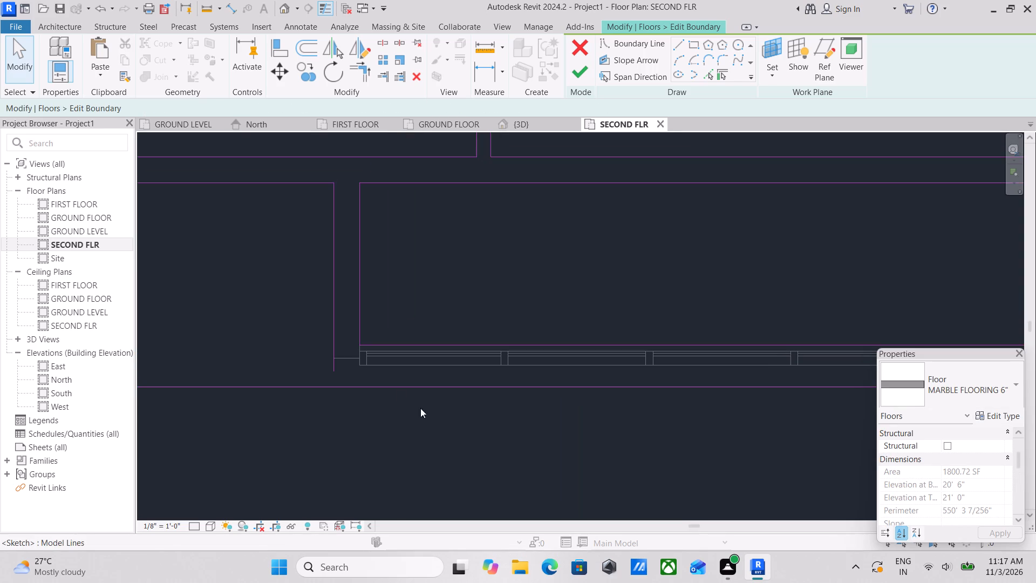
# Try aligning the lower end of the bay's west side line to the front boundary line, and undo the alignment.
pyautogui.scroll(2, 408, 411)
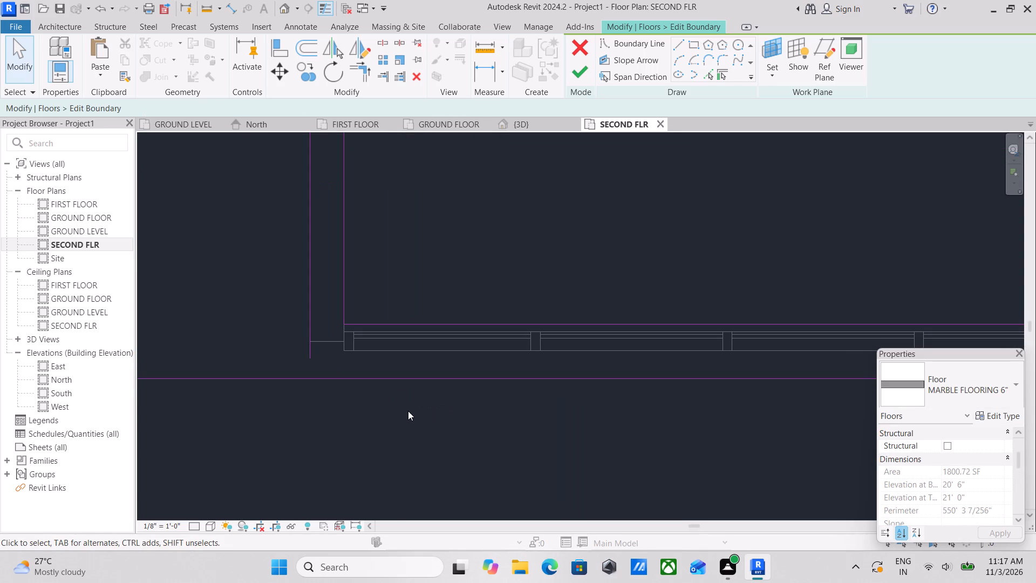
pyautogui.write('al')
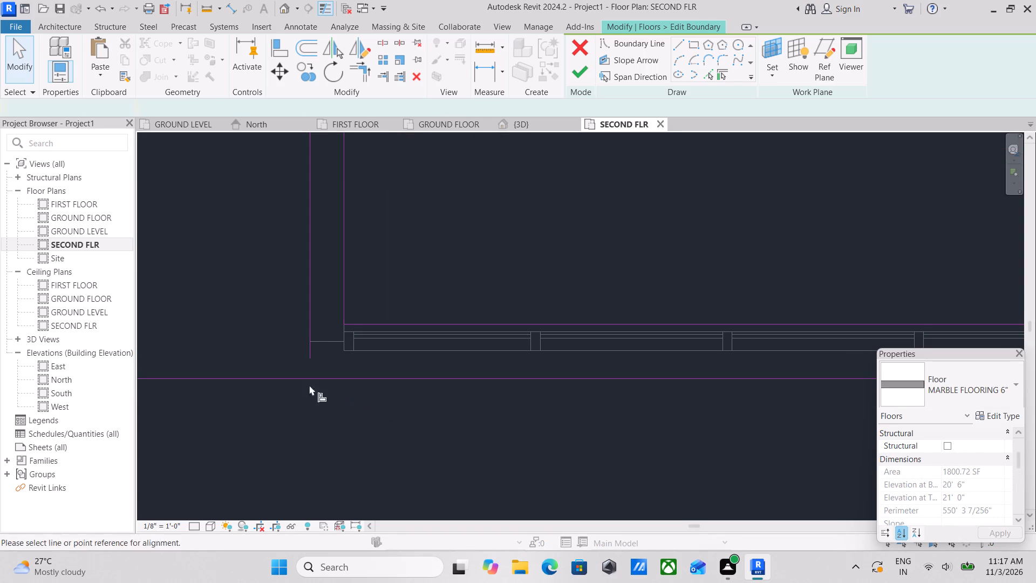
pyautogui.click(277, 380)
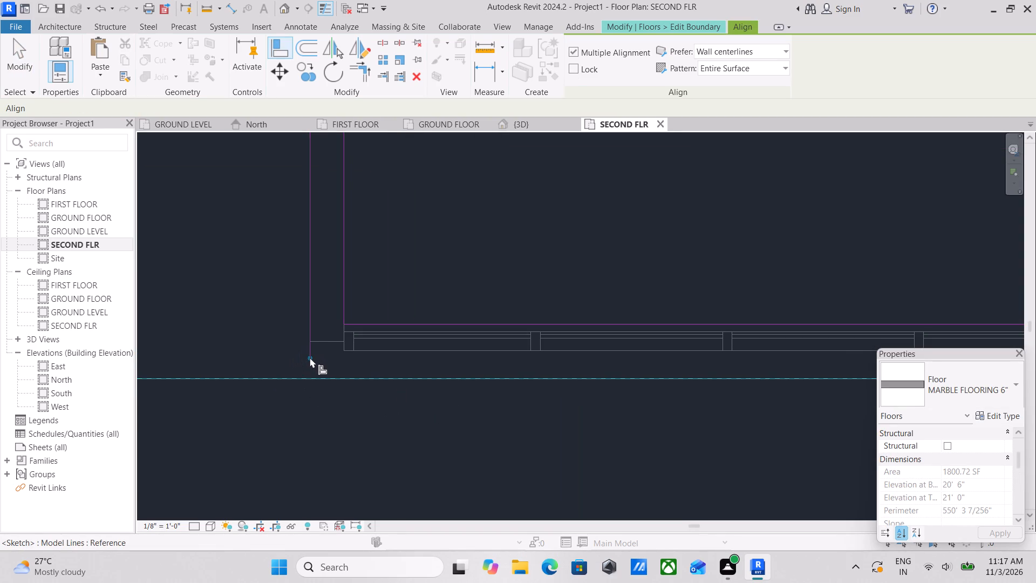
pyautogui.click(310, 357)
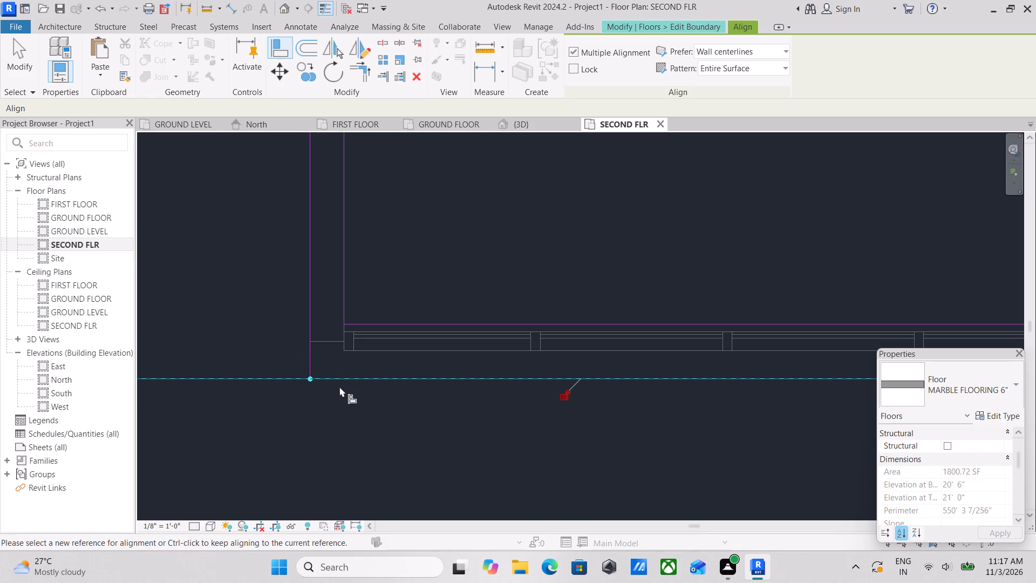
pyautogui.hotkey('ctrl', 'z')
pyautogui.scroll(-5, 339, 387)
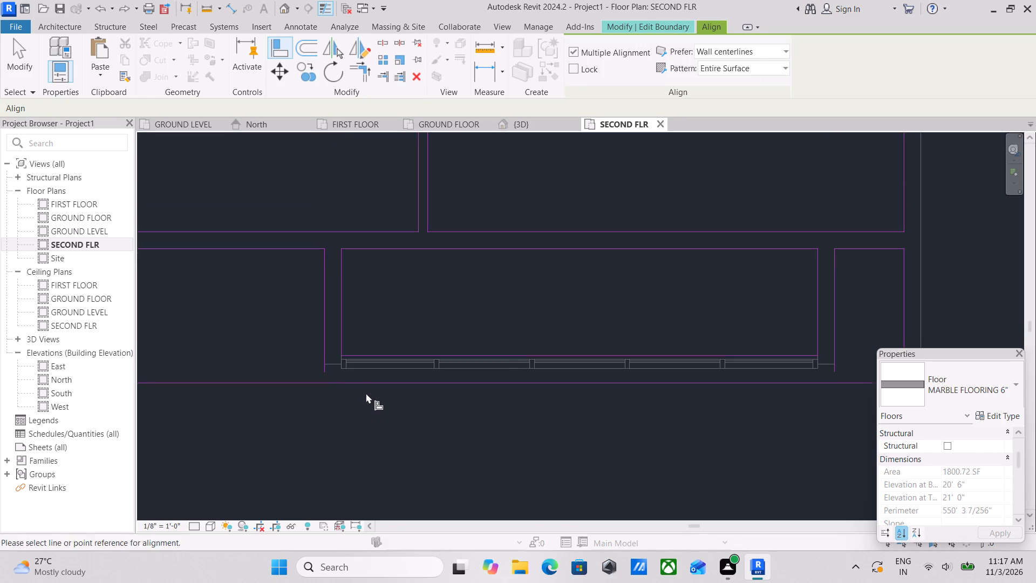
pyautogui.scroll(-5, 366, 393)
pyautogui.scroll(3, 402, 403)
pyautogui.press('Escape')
# Nudge the slab's front boundary line back to the open ends of the bay's side lines.
pyautogui.scroll(3, 312, 381)
pyautogui.click(393, 378)
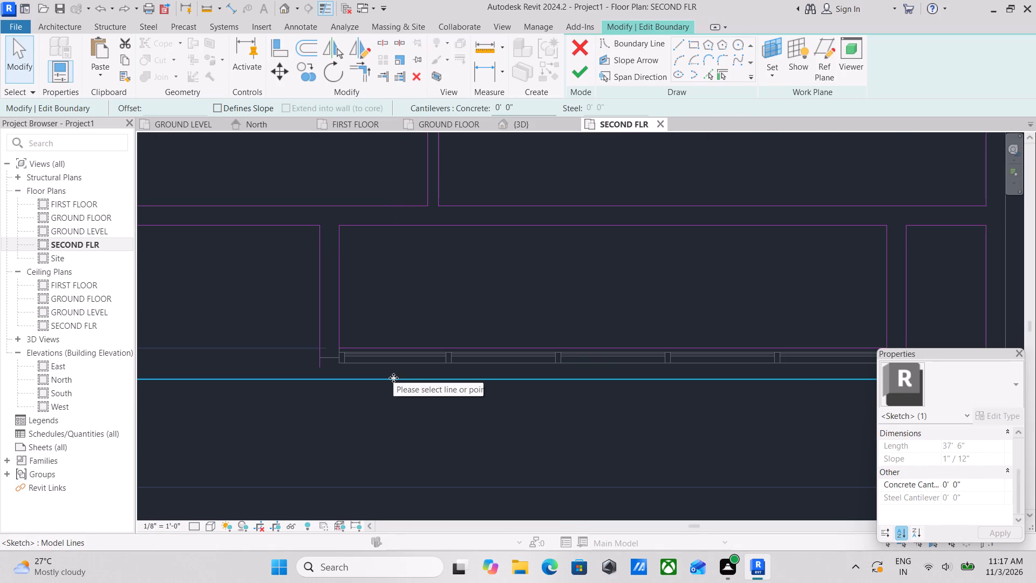
pyautogui.press('Up')
pyautogui.press('Up')
pyautogui.press('Up')
pyautogui.press('Up')
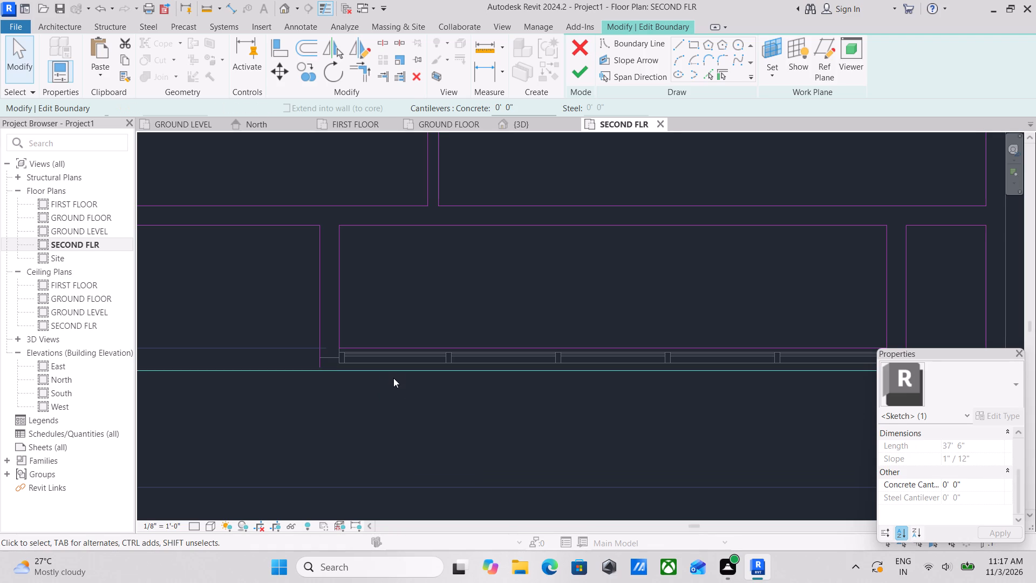
pyautogui.press('Up')
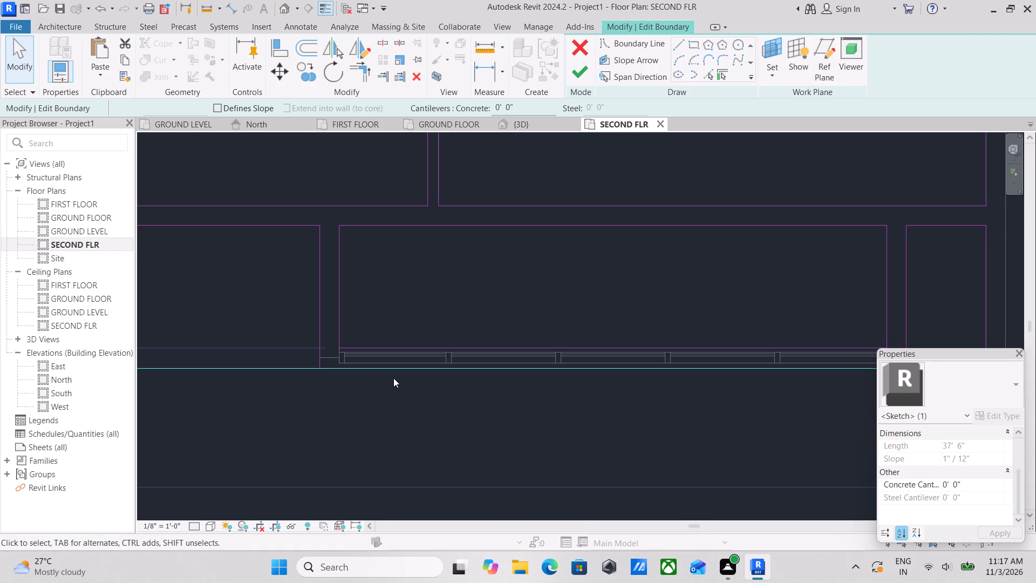
pyautogui.scroll(-4, 393, 378)
pyautogui.scroll(-2, 435, 404)
pyautogui.press('Escape')
# Extend the bay's west side sketch line to meet the slab's front boundary line.
pyautogui.scroll(2, 396, 391)
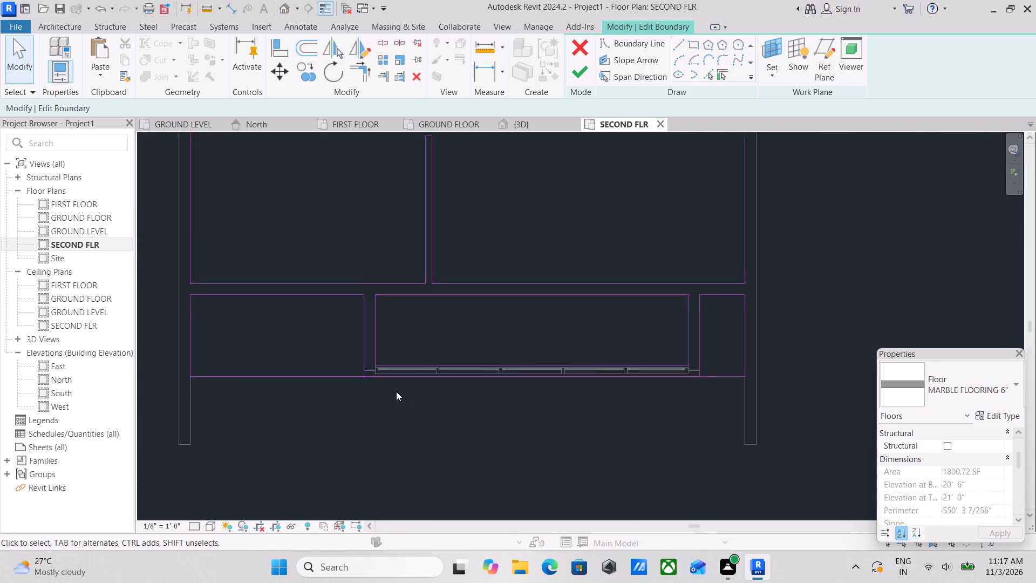
pyautogui.scroll(1, 396, 391)
pyautogui.scroll(15, 352, 370)
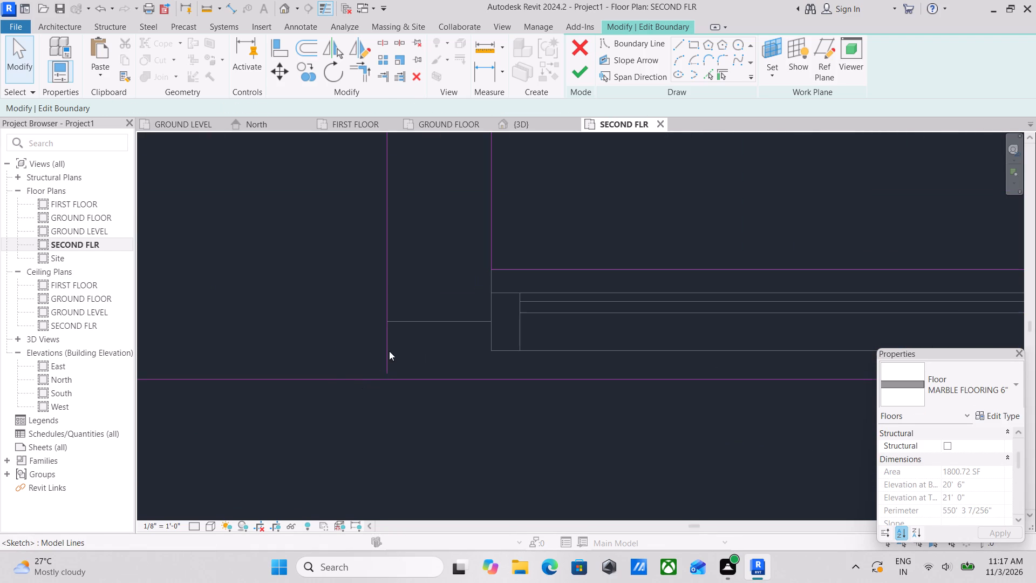
pyautogui.click(389, 349)
pyautogui.moveTo(386, 367); pyautogui.dragTo(386, 384)
pyautogui.scroll(-2, 406, 325)
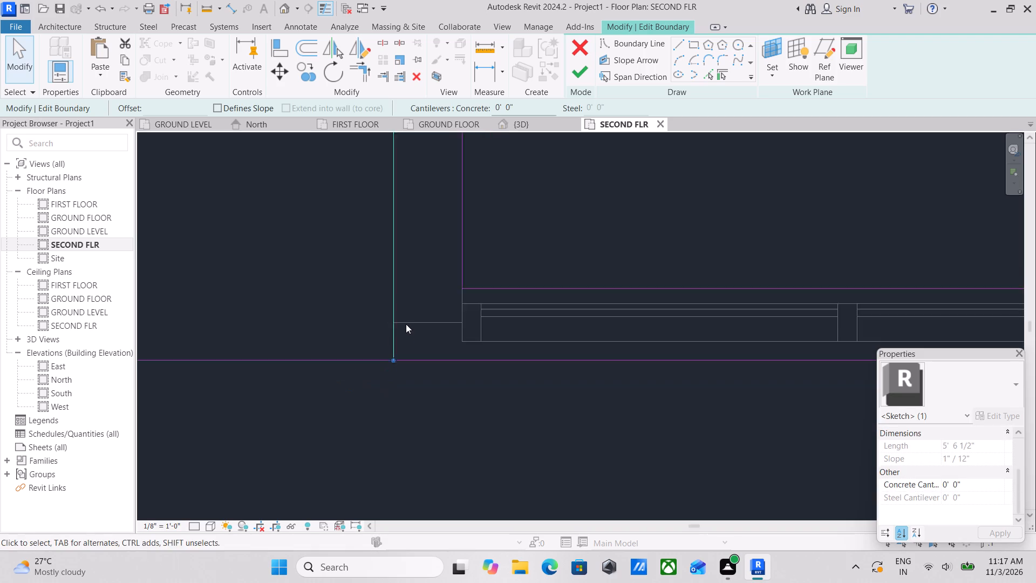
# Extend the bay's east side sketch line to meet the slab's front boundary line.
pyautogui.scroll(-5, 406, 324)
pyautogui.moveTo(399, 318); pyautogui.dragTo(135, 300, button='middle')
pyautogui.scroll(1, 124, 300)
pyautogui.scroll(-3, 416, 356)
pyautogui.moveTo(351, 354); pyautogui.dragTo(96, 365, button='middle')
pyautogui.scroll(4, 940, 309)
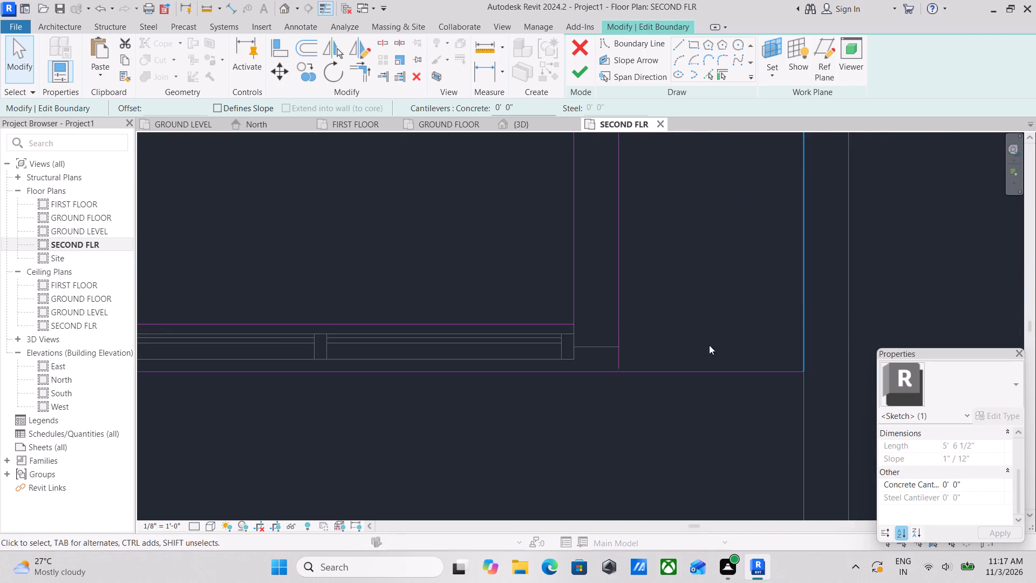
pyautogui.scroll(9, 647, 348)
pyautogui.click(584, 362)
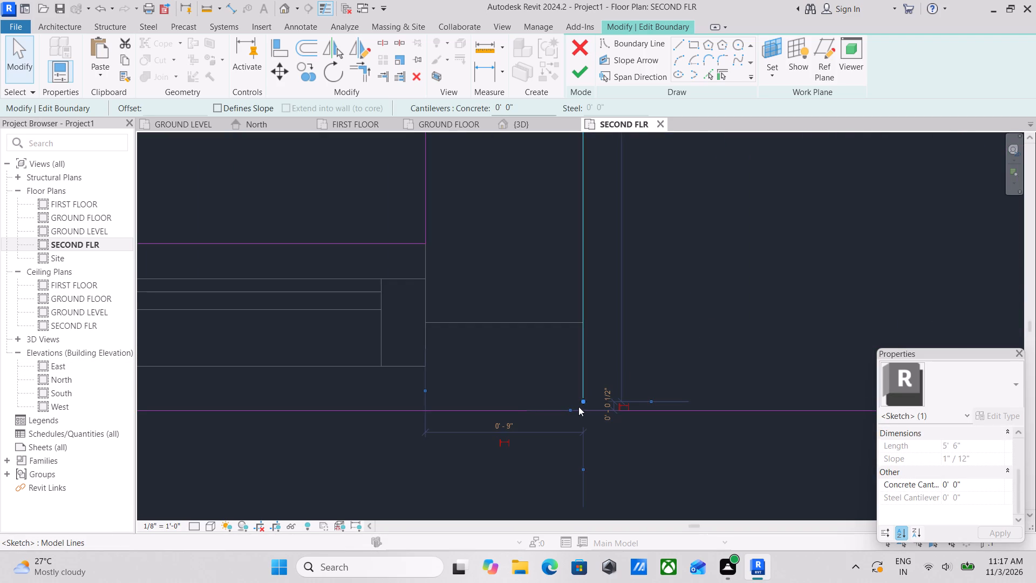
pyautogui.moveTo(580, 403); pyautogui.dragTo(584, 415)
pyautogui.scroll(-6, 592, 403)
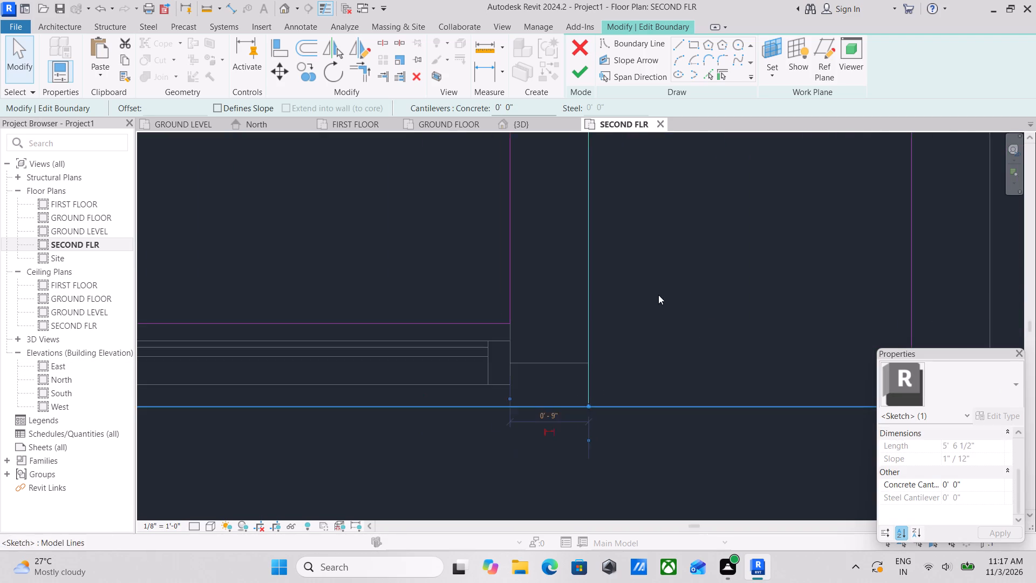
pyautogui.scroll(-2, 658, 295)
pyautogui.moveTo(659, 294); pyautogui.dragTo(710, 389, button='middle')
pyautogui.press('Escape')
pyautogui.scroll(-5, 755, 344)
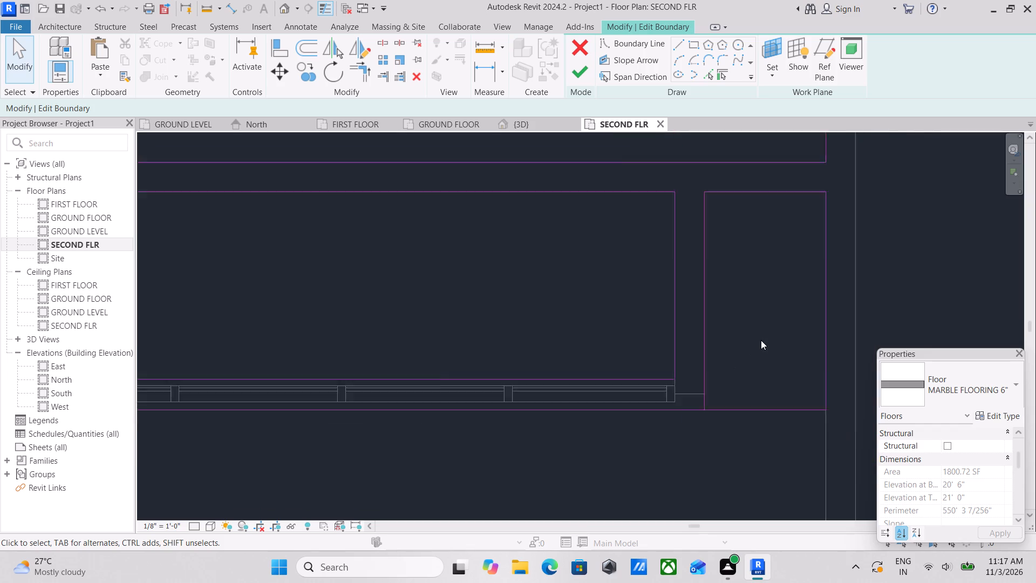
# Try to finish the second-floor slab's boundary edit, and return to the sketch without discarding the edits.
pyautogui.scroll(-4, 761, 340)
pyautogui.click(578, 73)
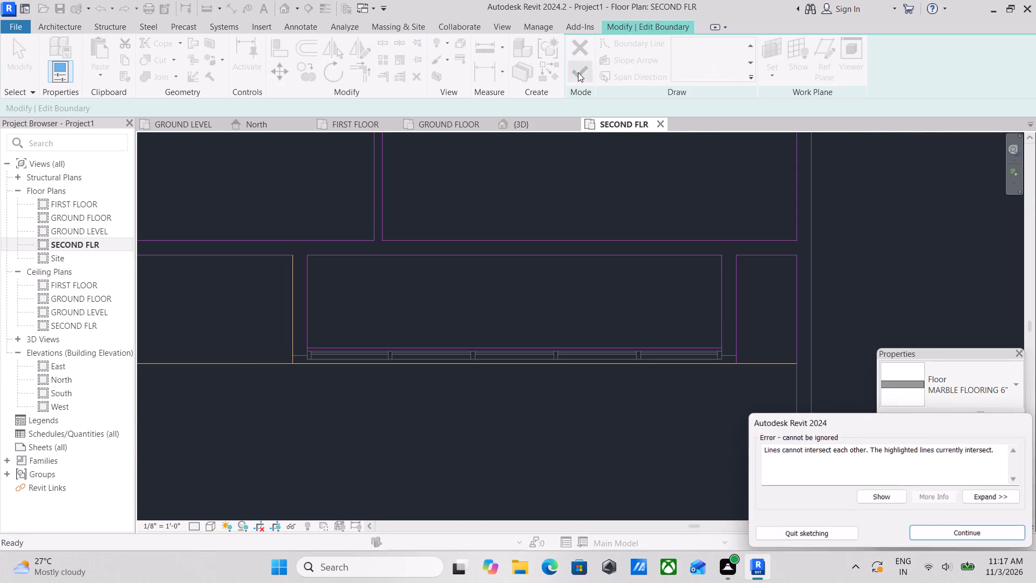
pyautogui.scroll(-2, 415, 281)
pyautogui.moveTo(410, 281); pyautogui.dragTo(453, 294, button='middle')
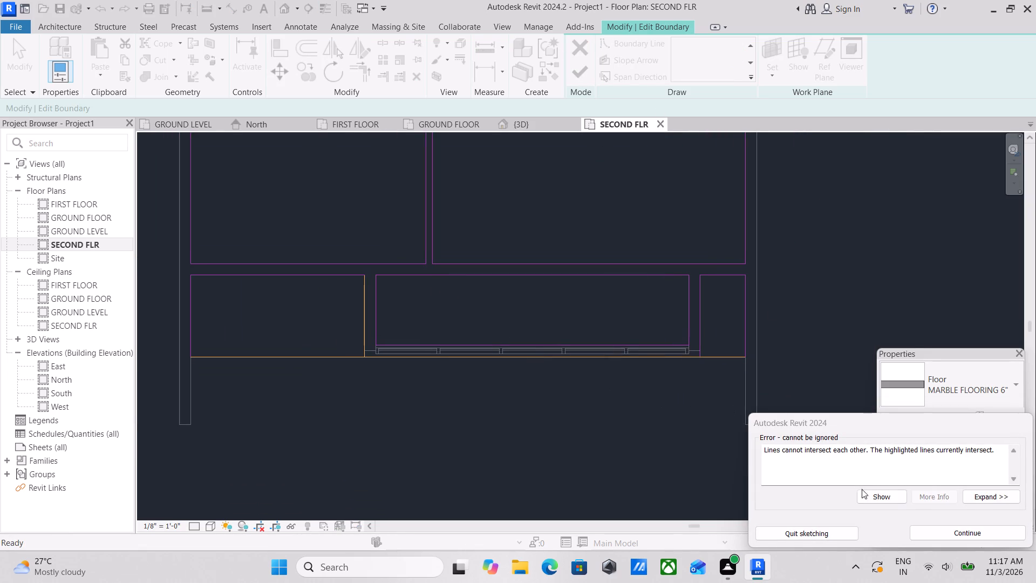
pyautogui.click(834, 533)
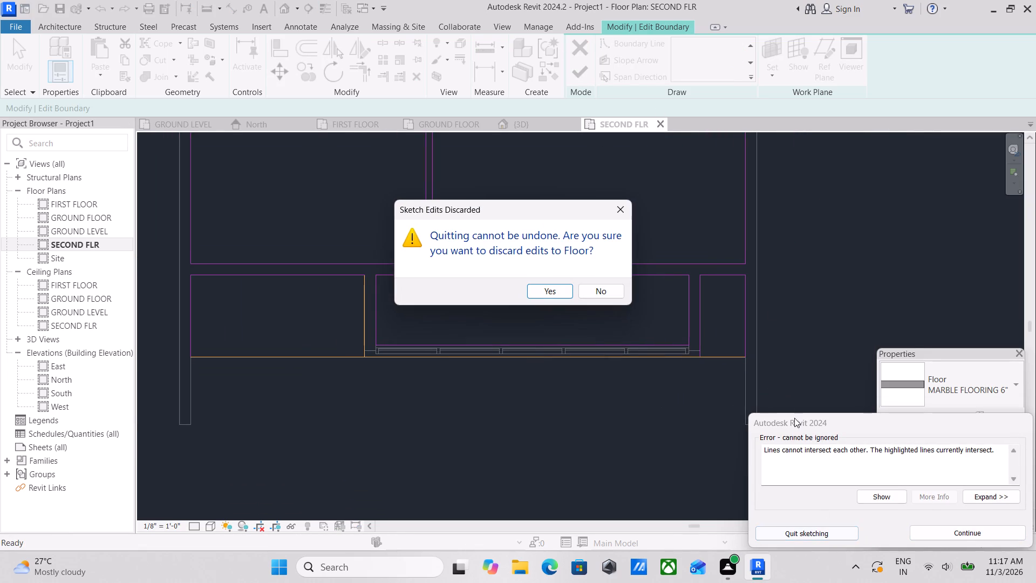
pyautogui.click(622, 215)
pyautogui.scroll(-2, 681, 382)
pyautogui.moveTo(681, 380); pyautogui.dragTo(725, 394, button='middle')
# Delete the bay's west and east side sketch lines that run down to the slab's front boundary.
pyautogui.click(449, 374)
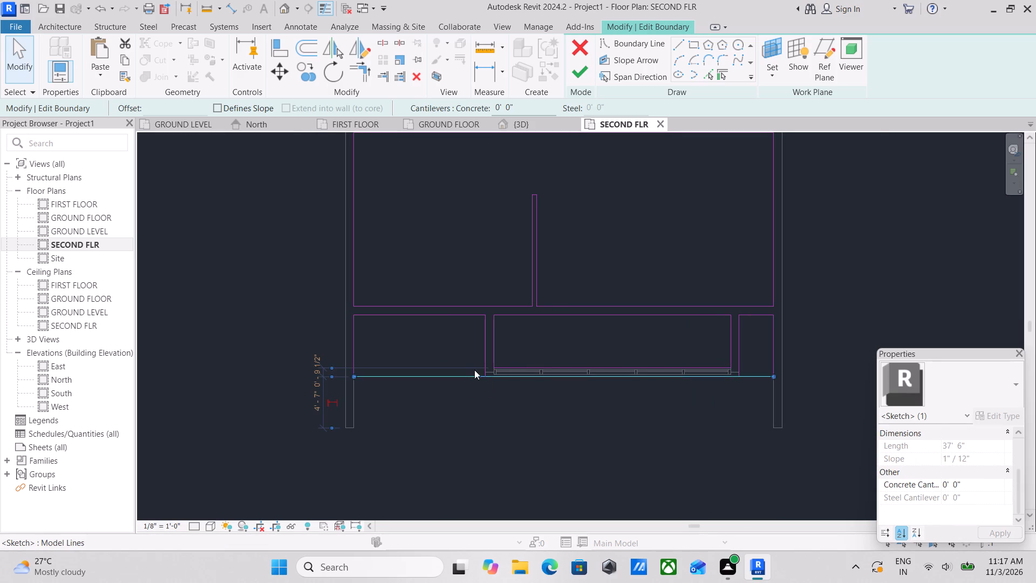
pyautogui.scroll(2, 477, 369)
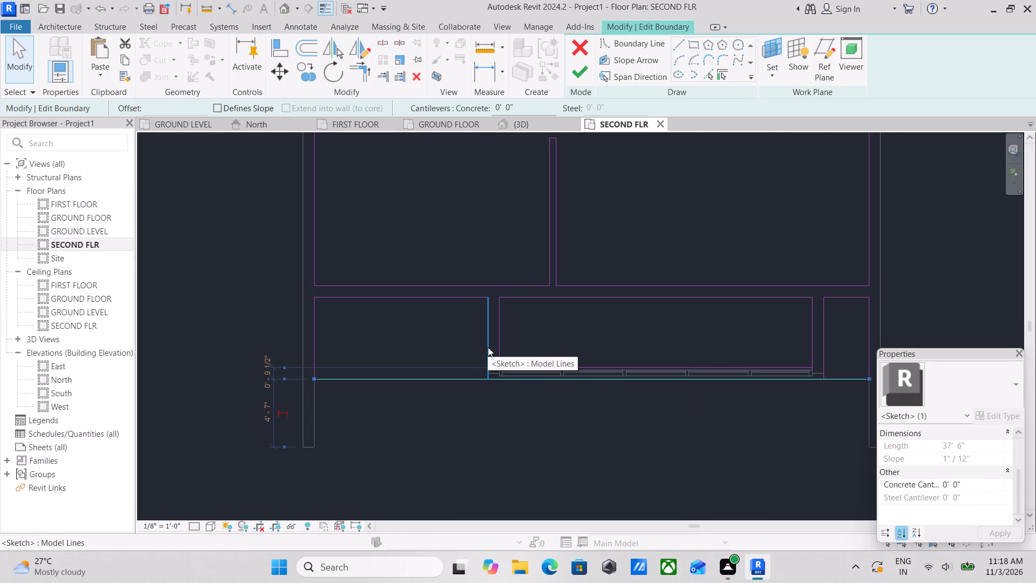
pyautogui.click(488, 347)
pyautogui.rightClick(488, 348)
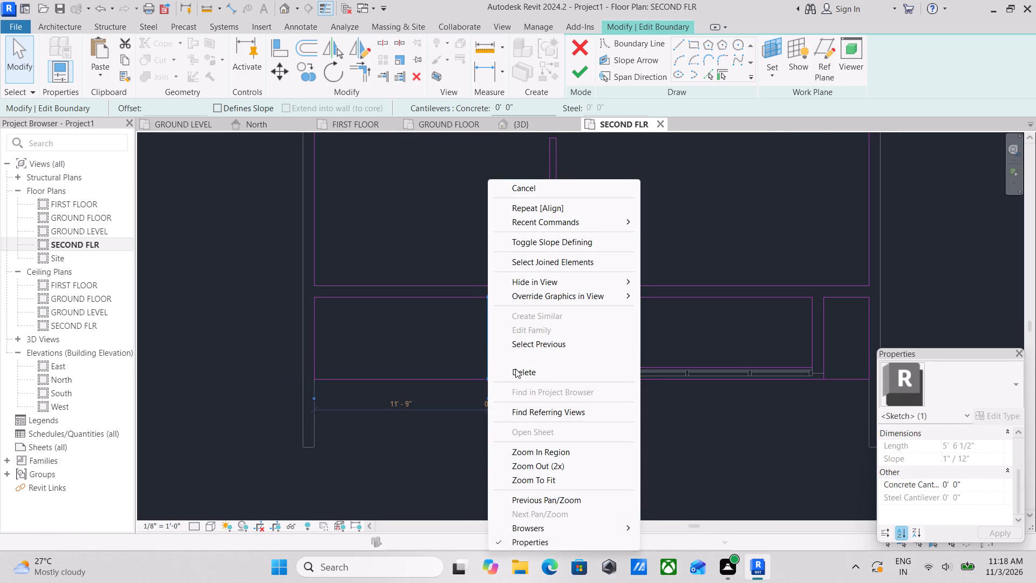
pyautogui.click(521, 374)
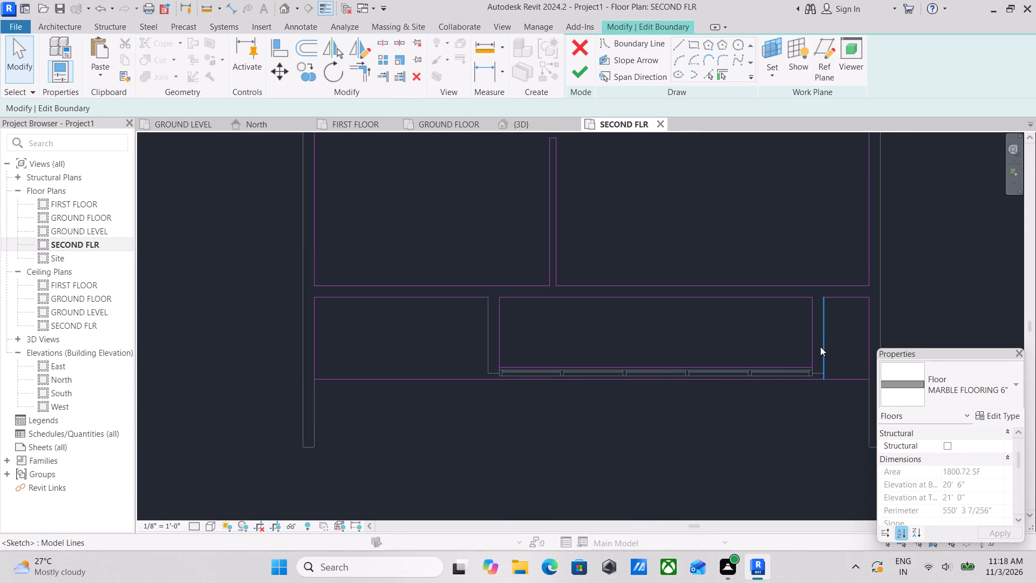
pyautogui.click(821, 347)
pyautogui.rightClick(822, 349)
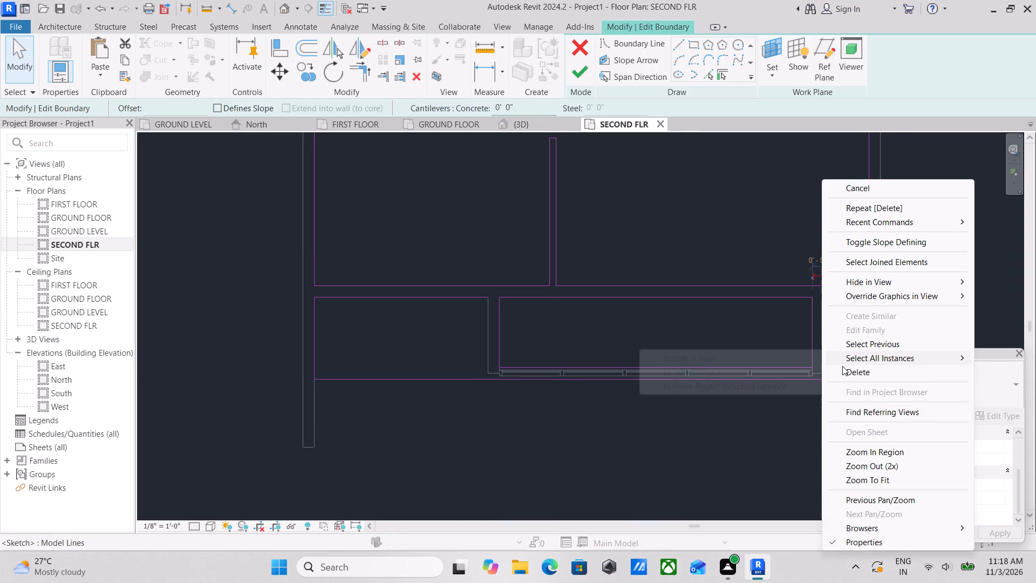
pyautogui.click(845, 371)
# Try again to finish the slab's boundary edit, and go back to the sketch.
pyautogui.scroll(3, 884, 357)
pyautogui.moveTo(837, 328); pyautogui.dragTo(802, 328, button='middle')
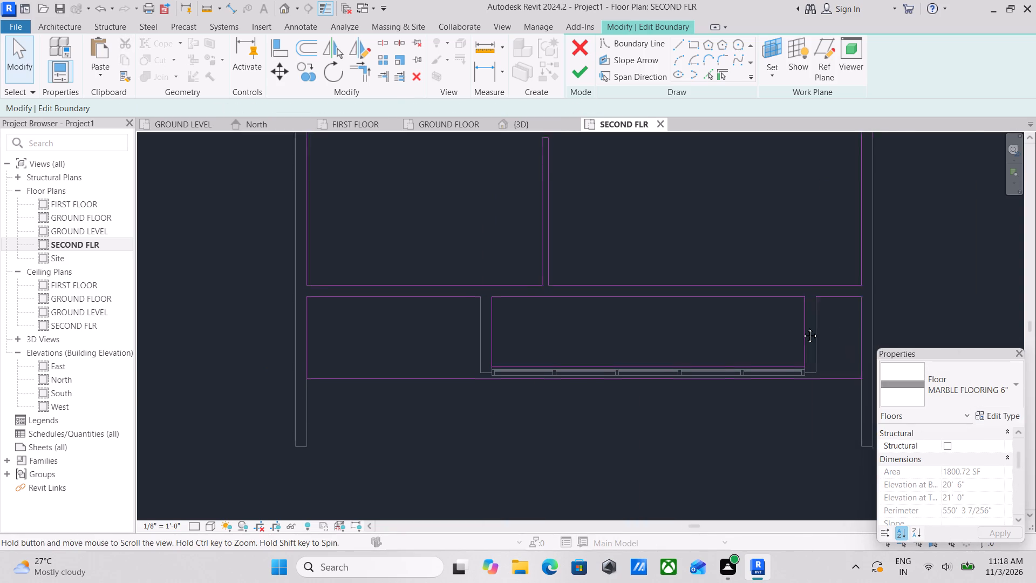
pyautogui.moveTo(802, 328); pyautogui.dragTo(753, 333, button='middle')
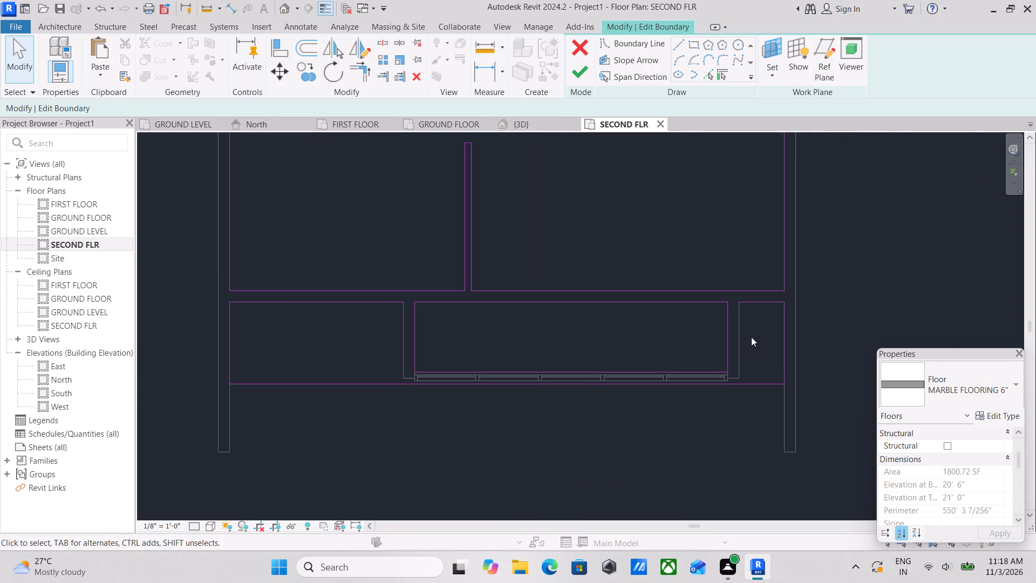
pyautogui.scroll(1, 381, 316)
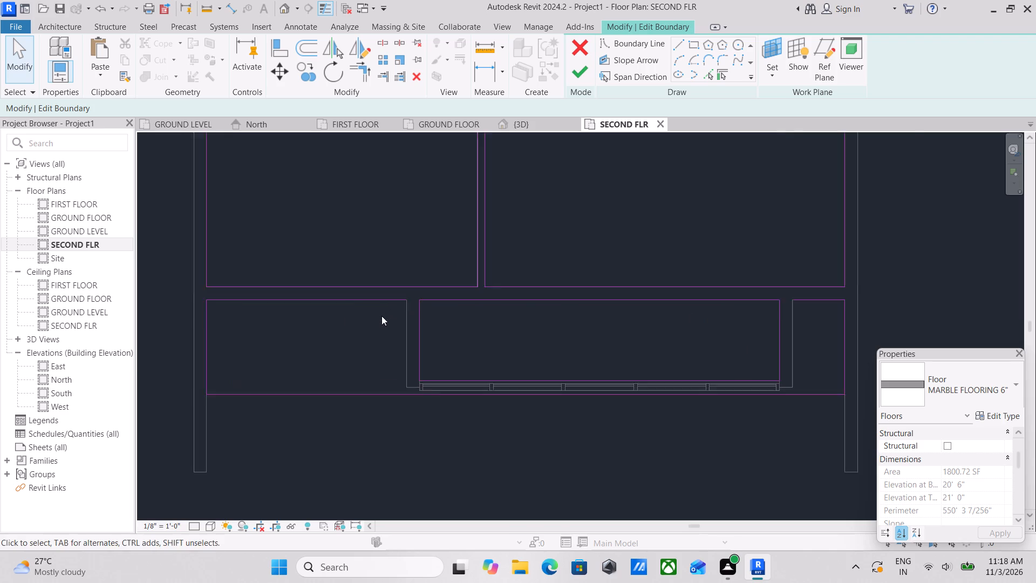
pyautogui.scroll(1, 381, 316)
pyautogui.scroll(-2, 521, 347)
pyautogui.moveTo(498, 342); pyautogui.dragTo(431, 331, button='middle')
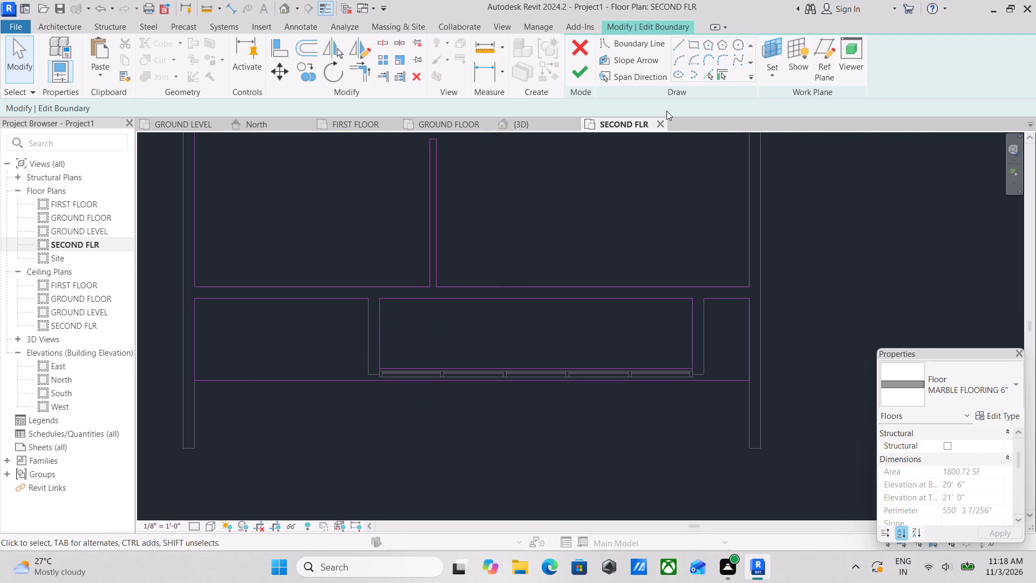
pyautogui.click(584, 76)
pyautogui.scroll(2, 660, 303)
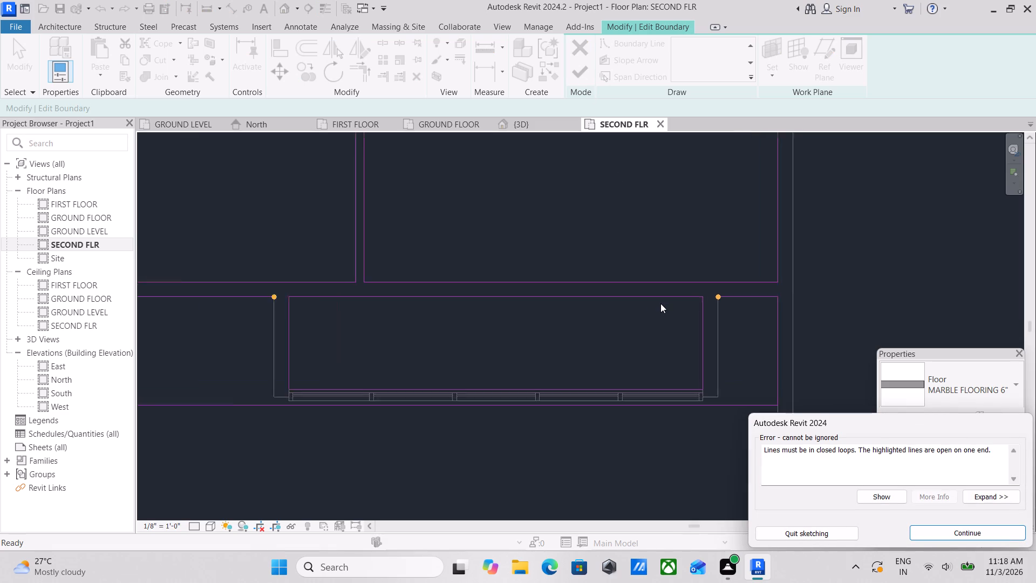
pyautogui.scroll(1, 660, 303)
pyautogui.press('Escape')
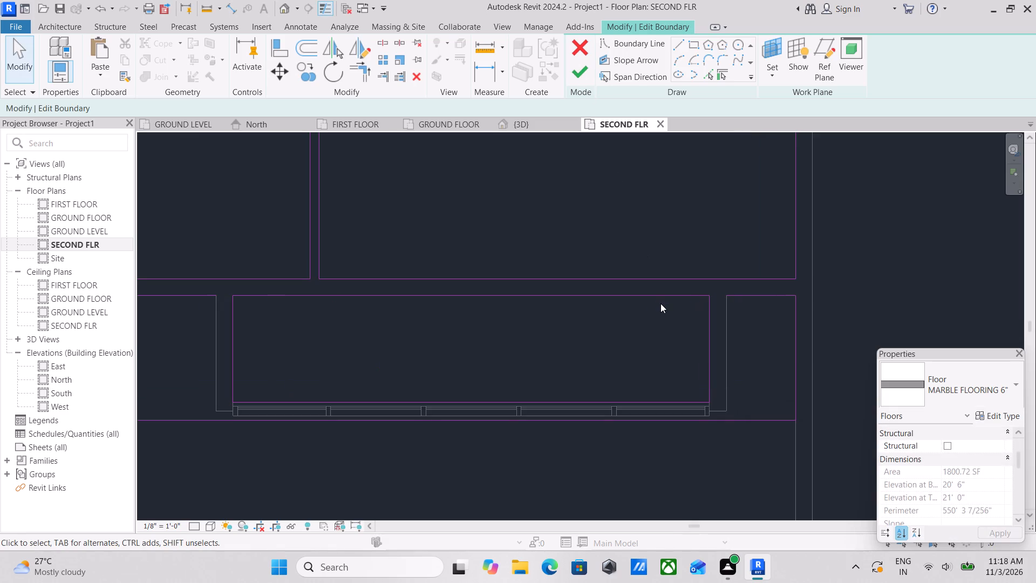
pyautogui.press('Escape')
# Examine the slab's sketch lines around the front bay and both front corners for gaps in the loop.
pyautogui.scroll(-7, 660, 303)
pyautogui.scroll(-3, 635, 267)
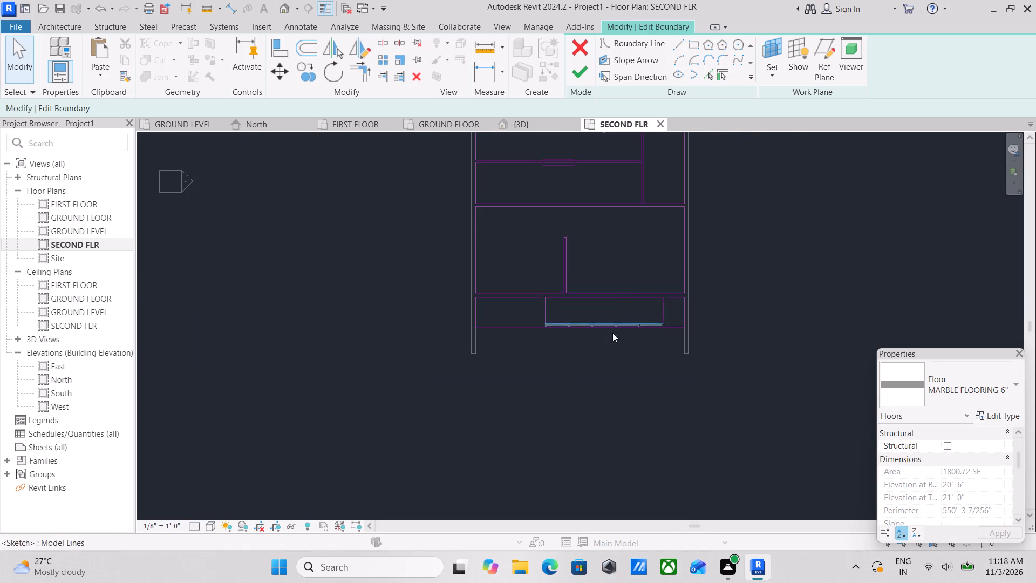
pyautogui.scroll(4, 573, 404)
pyautogui.scroll(1, 581, 356)
pyautogui.keyDown('shift'); pyautogui.moveTo(581, 356); pyautogui.dragTo(710, 357, button='middle'); pyautogui.keyUp('shift')
pyautogui.scroll(-2, 623, 335)
pyautogui.moveTo(622, 334); pyautogui.dragTo(429, 394, button='middle')
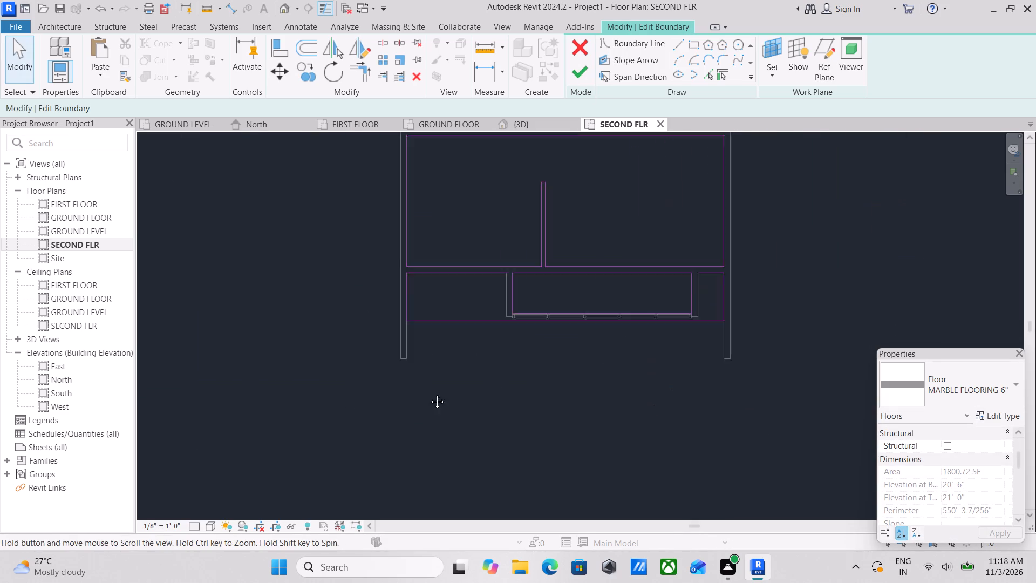
pyautogui.moveTo(429, 394); pyautogui.dragTo(304, 427, button='middle')
pyautogui.scroll(7, 421, 358)
pyautogui.scroll(4, 548, 392)
pyautogui.moveTo(602, 364); pyautogui.dragTo(635, 409, button='middle')
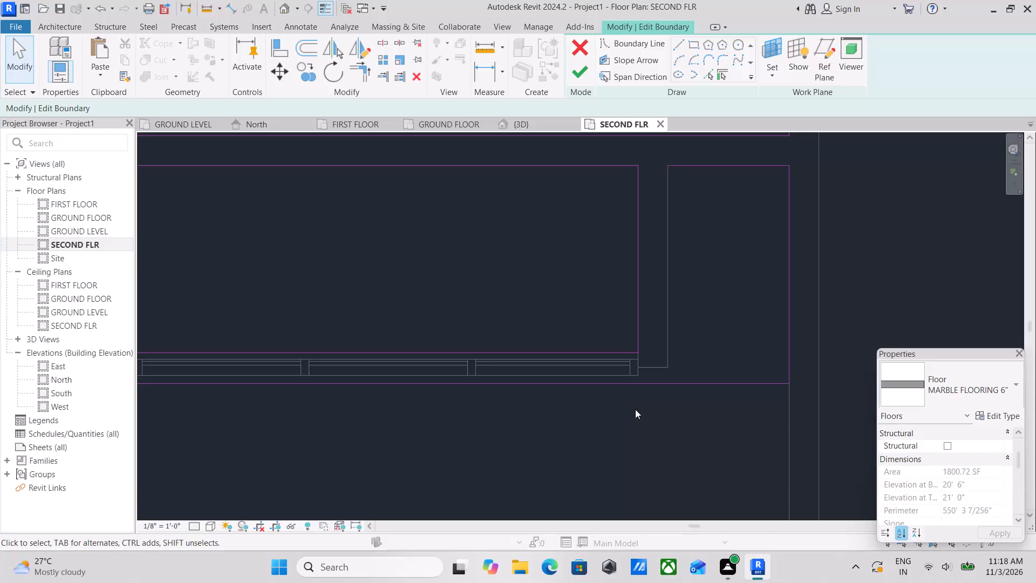
pyautogui.scroll(2, 713, 397)
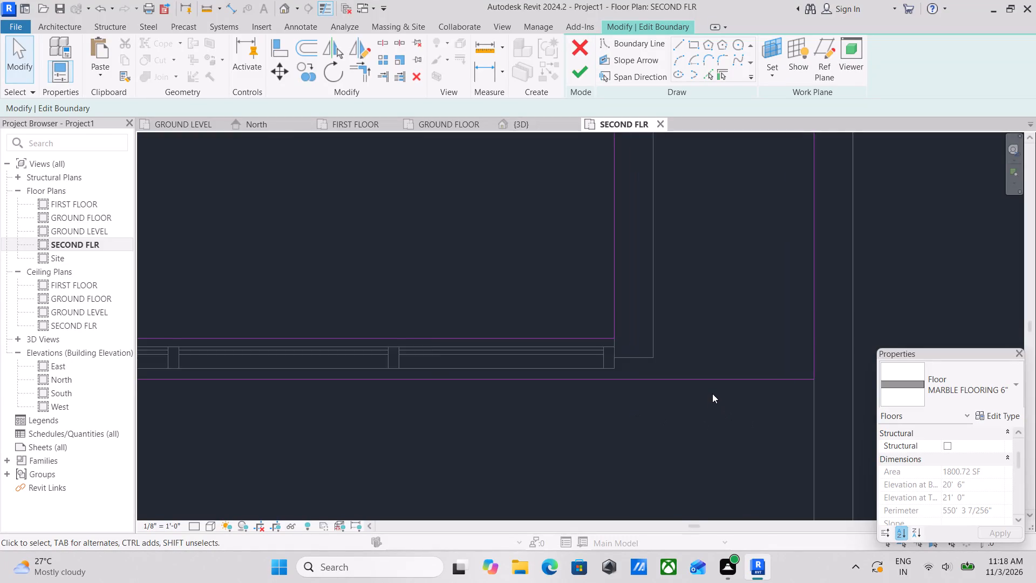
pyautogui.scroll(-11, 712, 394)
pyautogui.scroll(3, 437, 405)
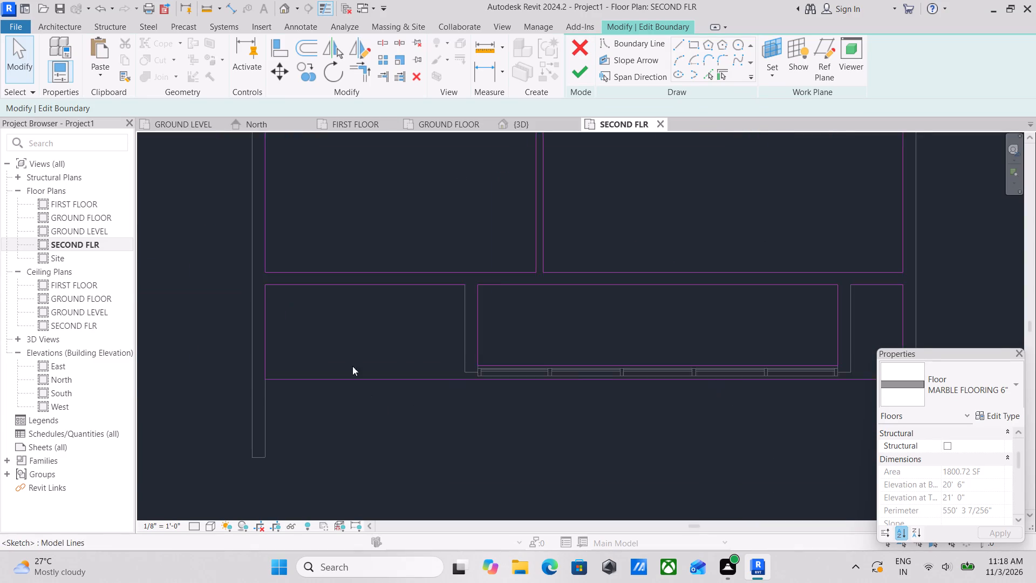
pyautogui.scroll(5, 346, 361)
pyautogui.scroll(-3, 379, 362)
pyautogui.moveTo(377, 361); pyautogui.dragTo(270, 335, button='middle')
pyautogui.scroll(1, 255, 331)
pyautogui.scroll(-2, 275, 318)
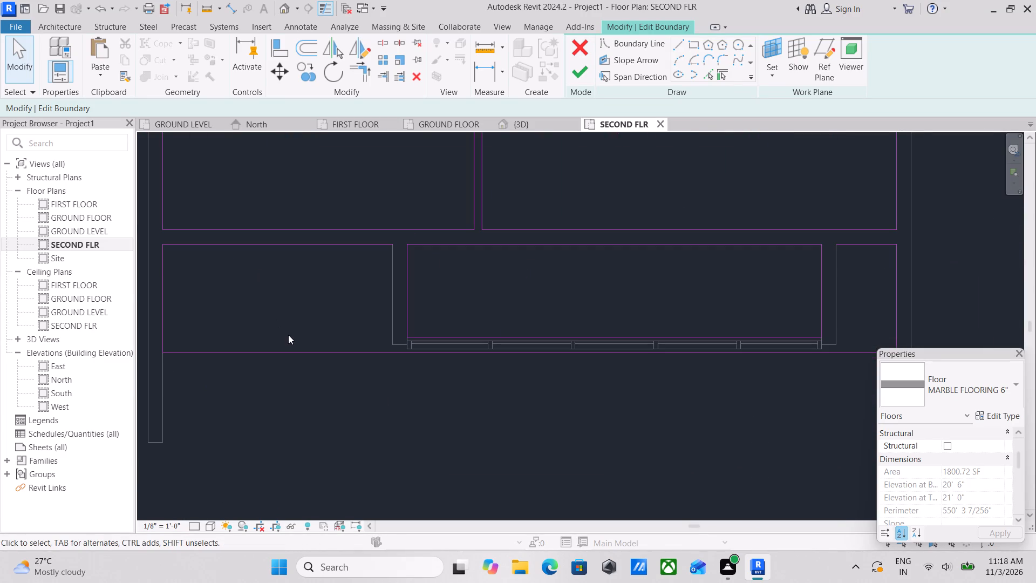
pyautogui.scroll(7, 449, 360)
pyautogui.scroll(-2, 449, 360)
pyautogui.moveTo(434, 358); pyautogui.dragTo(213, 343, button='middle')
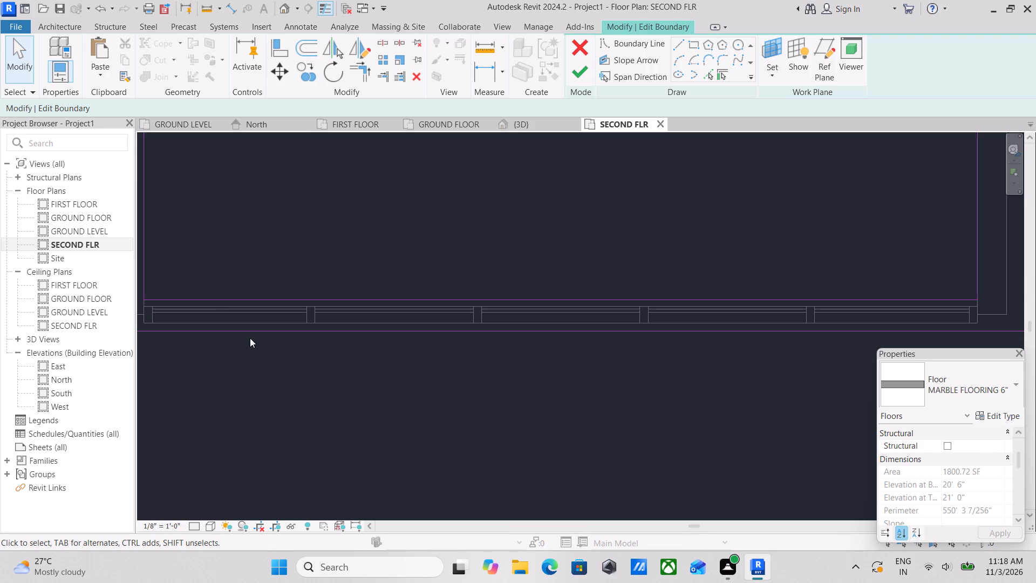
pyautogui.scroll(-7, 338, 350)
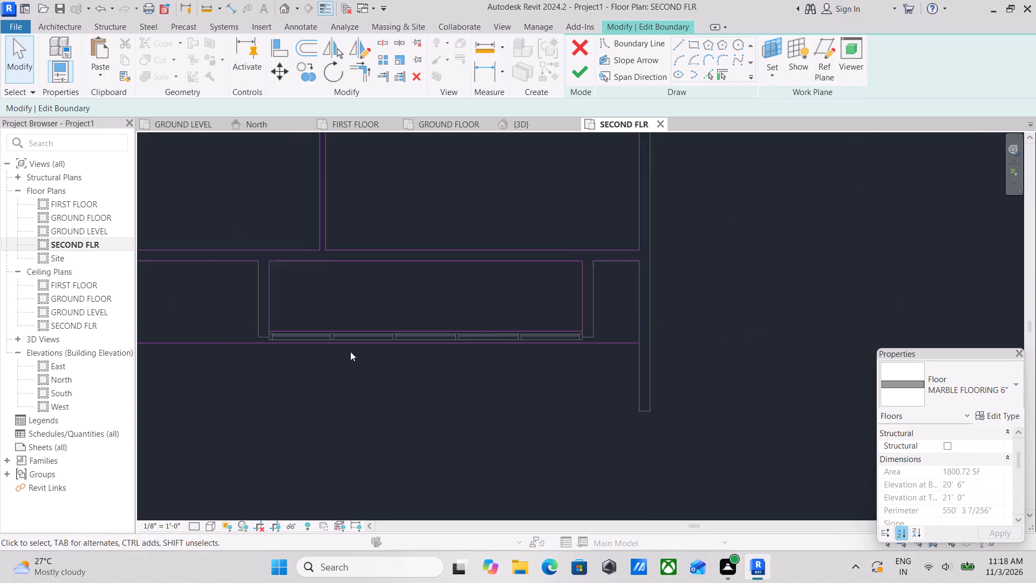
pyautogui.scroll(-1, 350, 351)
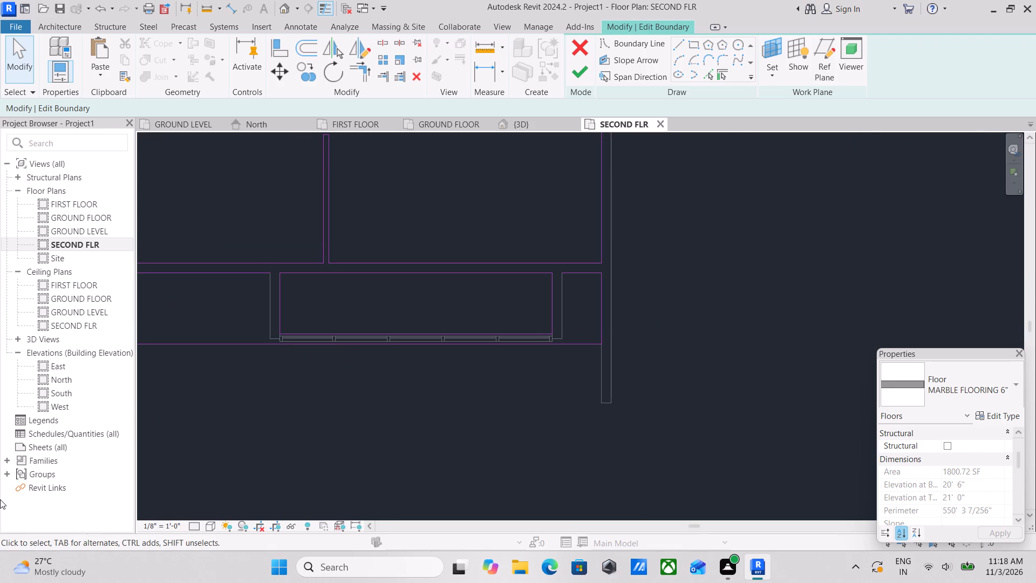
pyautogui.scroll(-2, 215, 338)
pyautogui.moveTo(215, 338); pyautogui.dragTo(344, 345, button='middle')
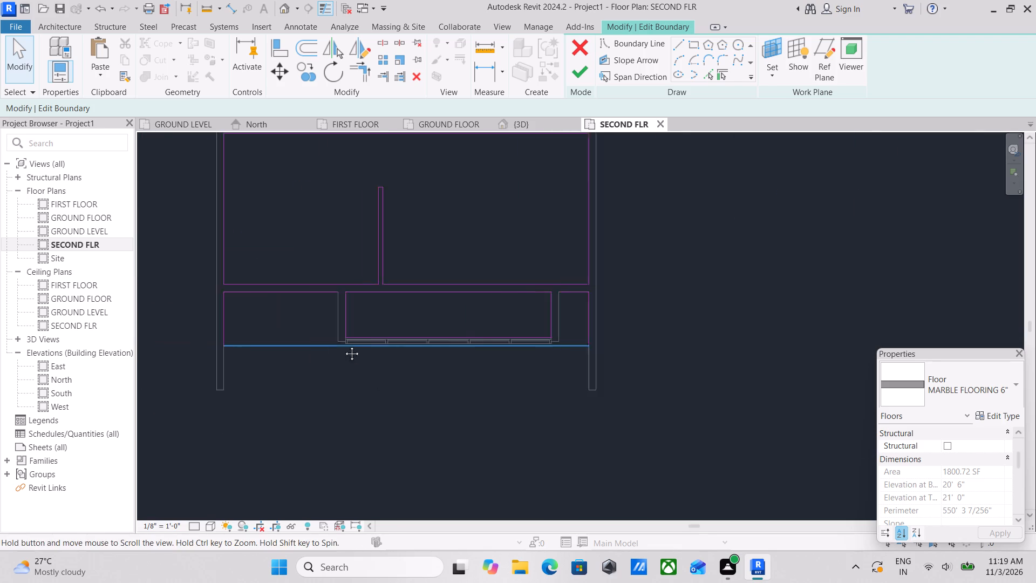
pyautogui.moveTo(344, 345); pyautogui.dragTo(413, 352, button='middle')
# Delete the slab's front boundary sketch line running across the full width in front of the bay.
pyautogui.scroll(2, 413, 352)
pyautogui.scroll(-3, 429, 344)
pyautogui.moveTo(432, 335); pyautogui.dragTo(360, 329, button='middle')
pyautogui.scroll(7, 369, 330)
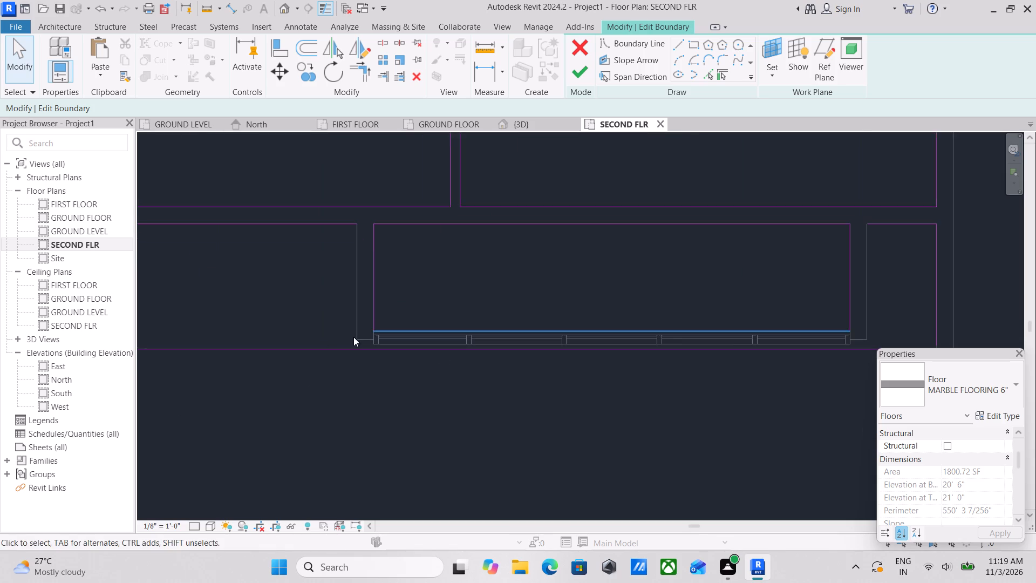
pyautogui.scroll(3, 187, 332)
pyautogui.scroll(-3, 329, 358)
pyautogui.click(329, 358)
pyautogui.rightClick(329, 358)
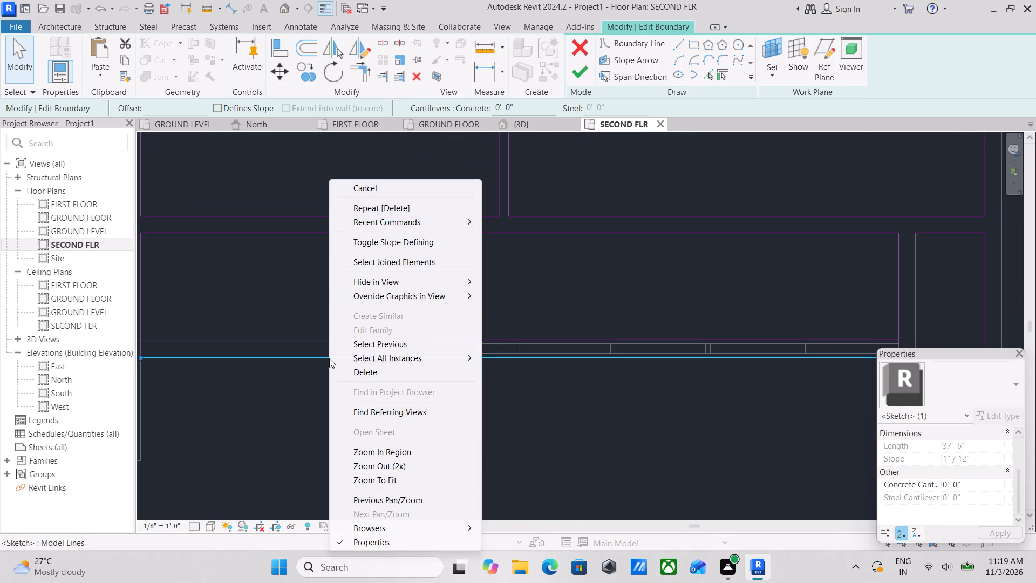
pyautogui.click(356, 365)
# Delete the slab's short west boundary sketch line along the front room beside the bay.
pyautogui.scroll(-3, 395, 381)
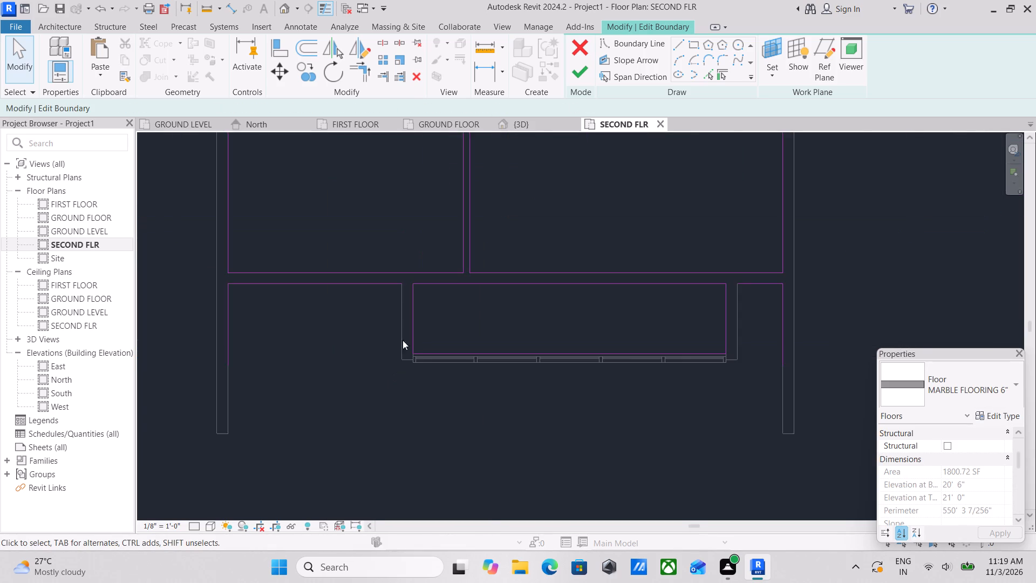
pyautogui.scroll(-1, 401, 328)
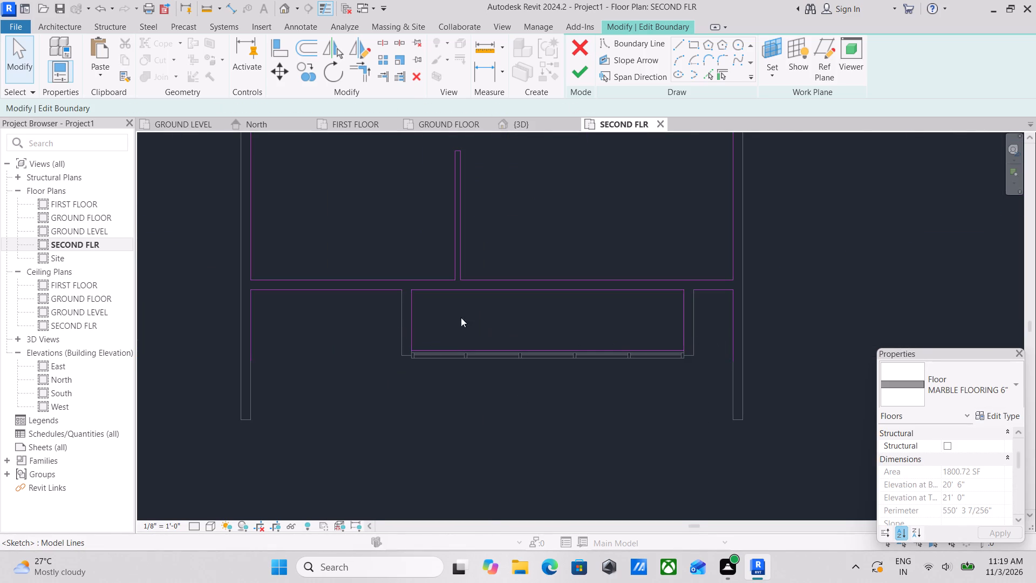
pyautogui.click(333, 288)
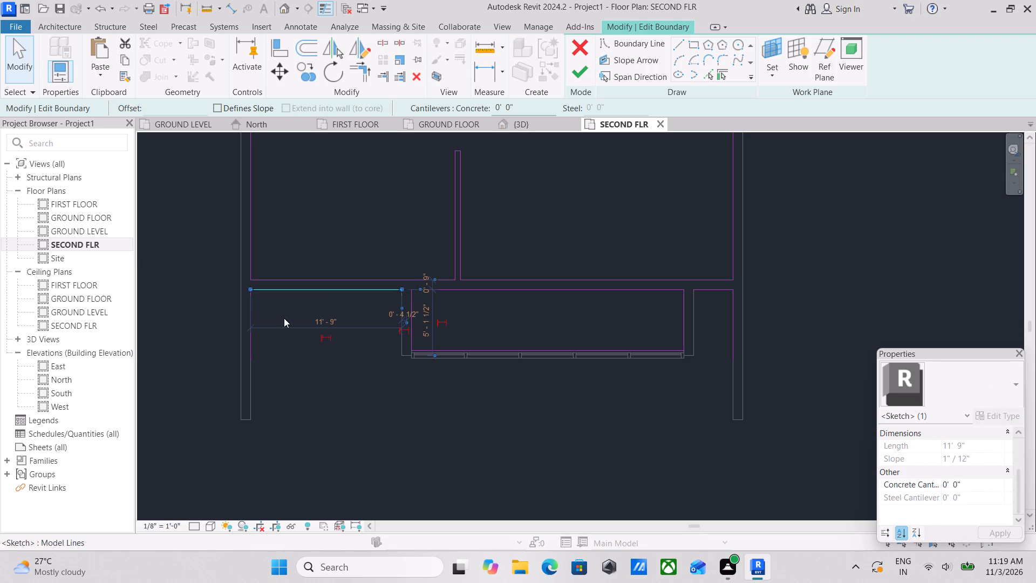
pyautogui.click(247, 347)
pyautogui.rightClick(247, 346)
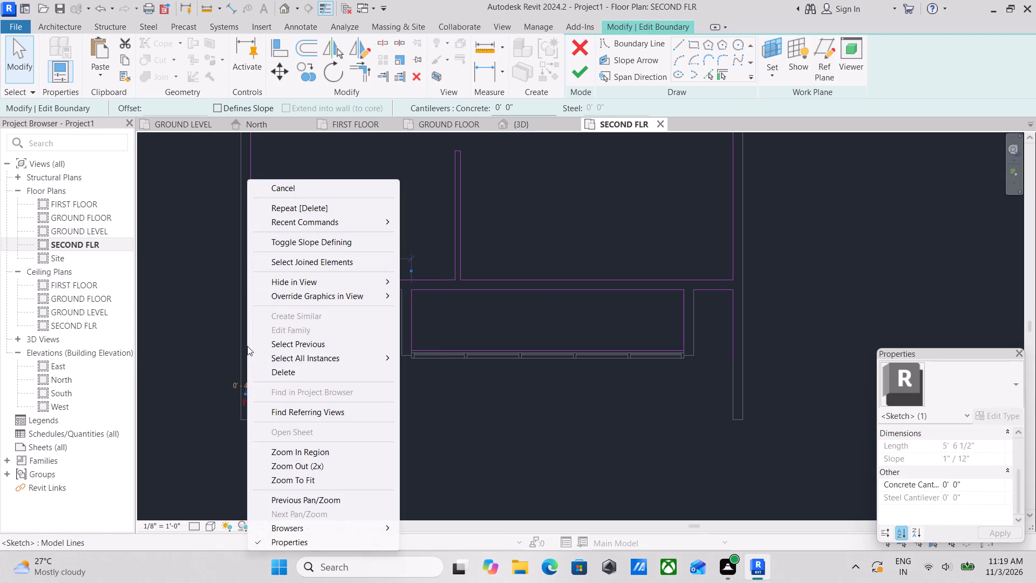
pyautogui.click(308, 377)
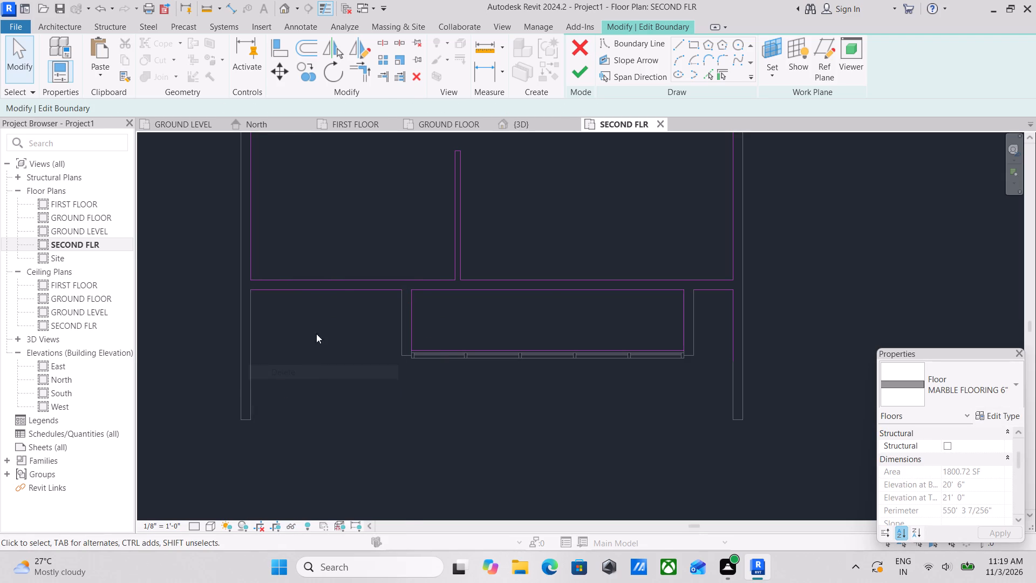
# Delete the slab's boundary sketch line along the front wall between the west outer wall and the bay.
pyautogui.click(344, 291)
pyautogui.rightClick(344, 291)
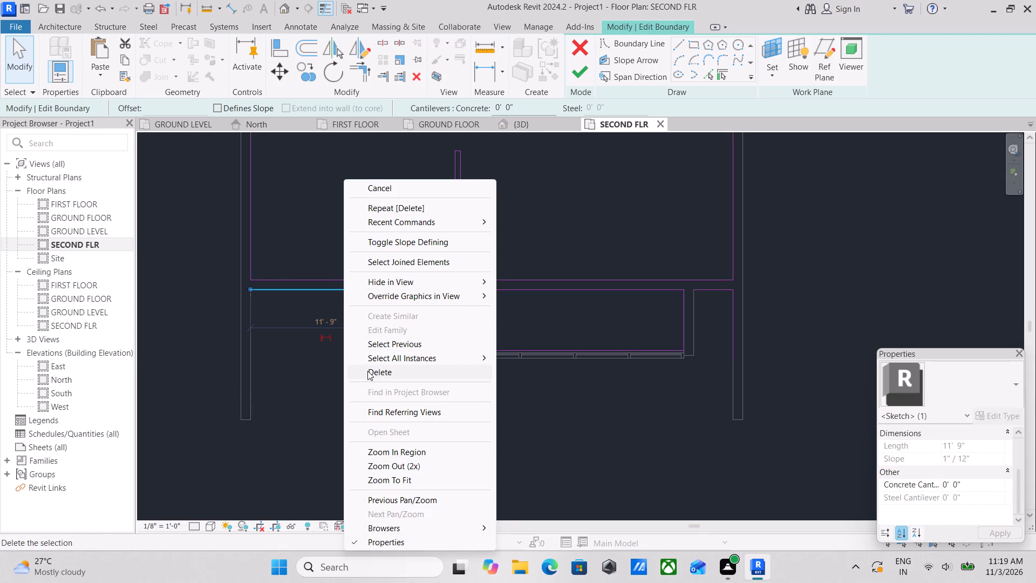
pyautogui.click(368, 371)
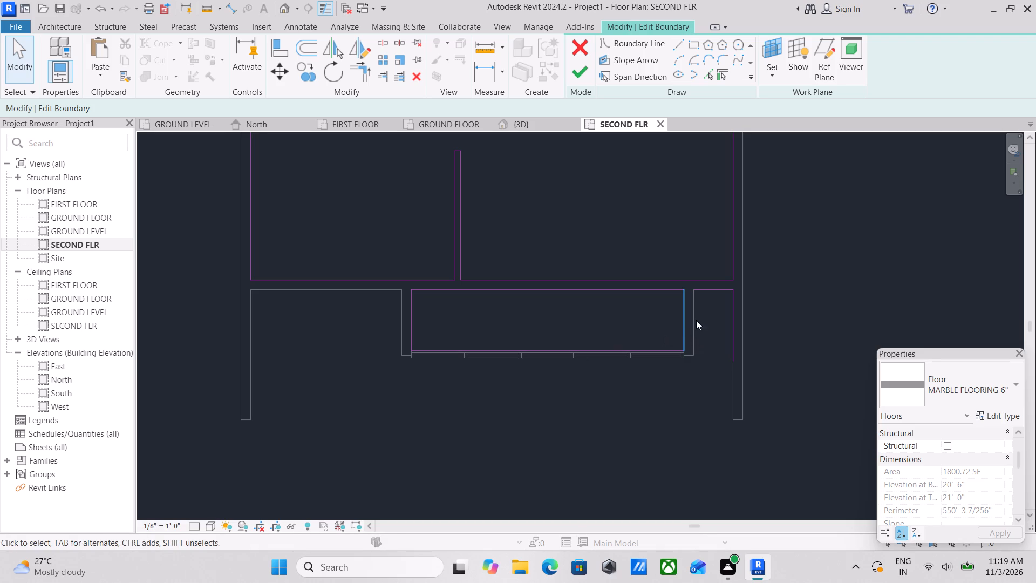
# Delete the two slab boundary sketch lines east of the bay, along the front wall and the east outer wall.
pyautogui.click(708, 293)
pyautogui.rightClick(709, 293)
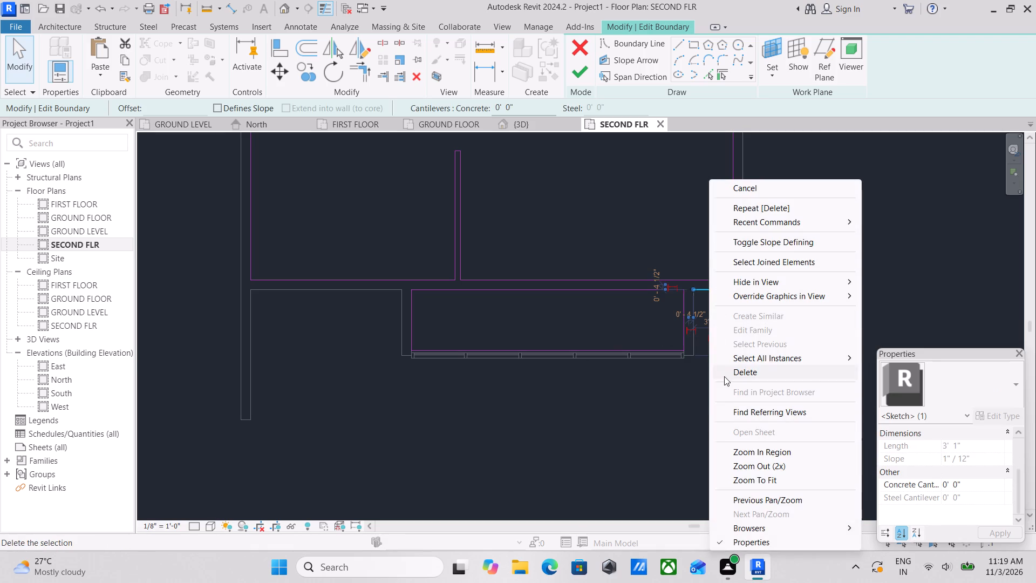
pyautogui.click(725, 377)
pyautogui.click(735, 341)
pyautogui.rightClick(734, 341)
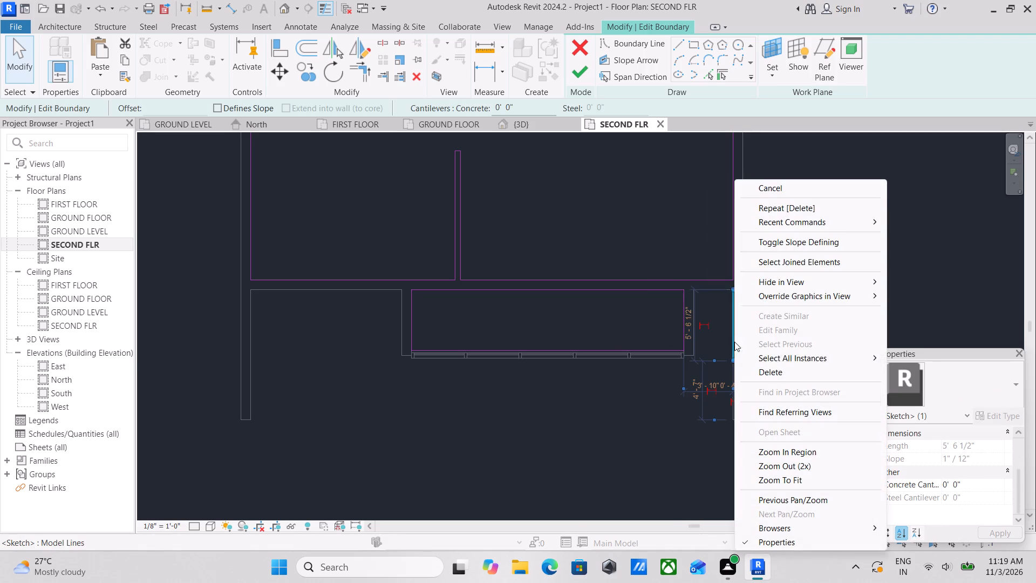
pyautogui.click(752, 374)
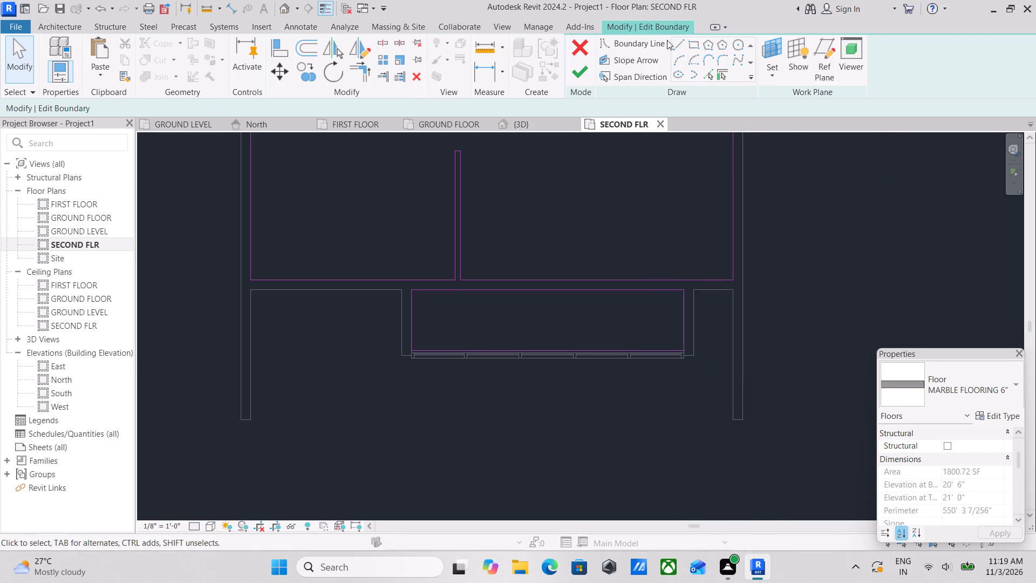
# Draw chained boundary lines west of the bay: 5' 1 1/2" up the outer wall, 11' 9" across, and down the bay's side wall.
pyautogui.click(677, 48)
pyautogui.scroll(2, 251, 405)
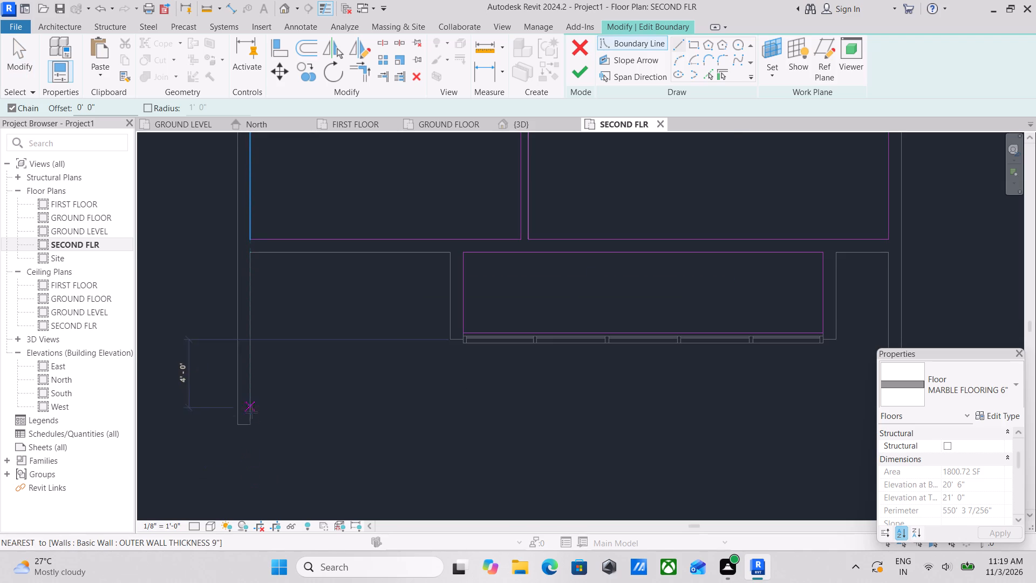
pyautogui.click(253, 424)
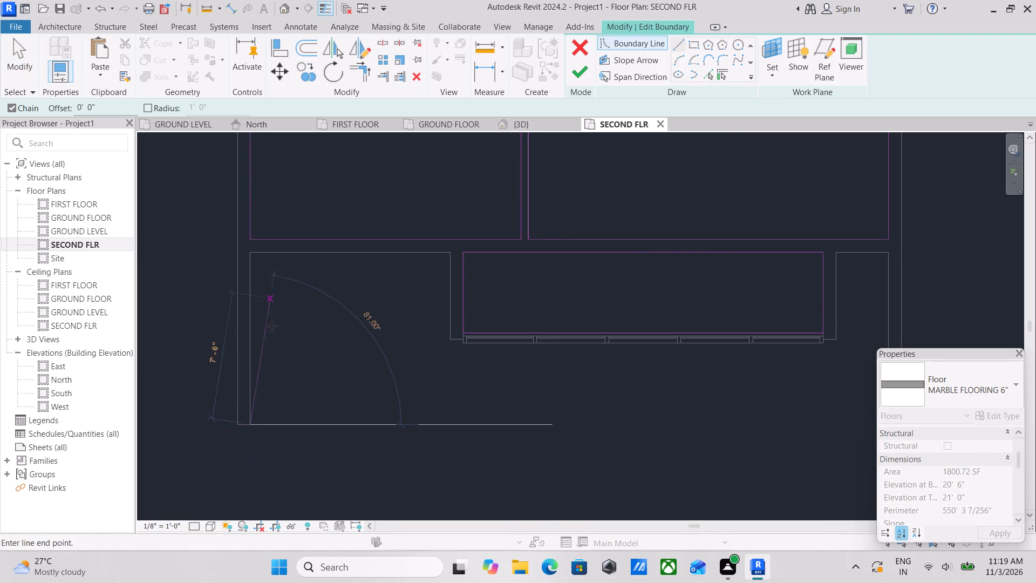
pyautogui.press('Escape')
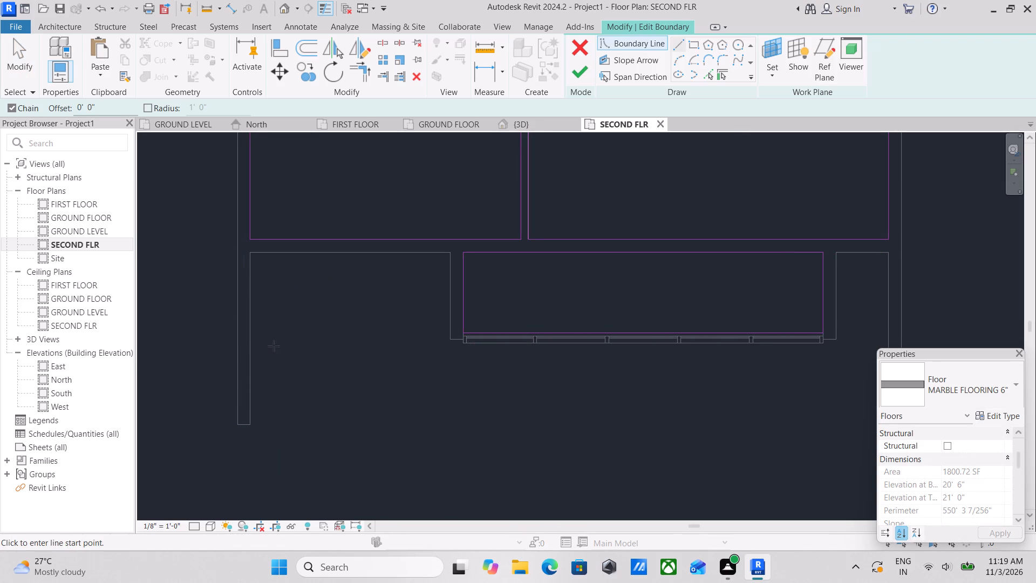
pyautogui.click(248, 344)
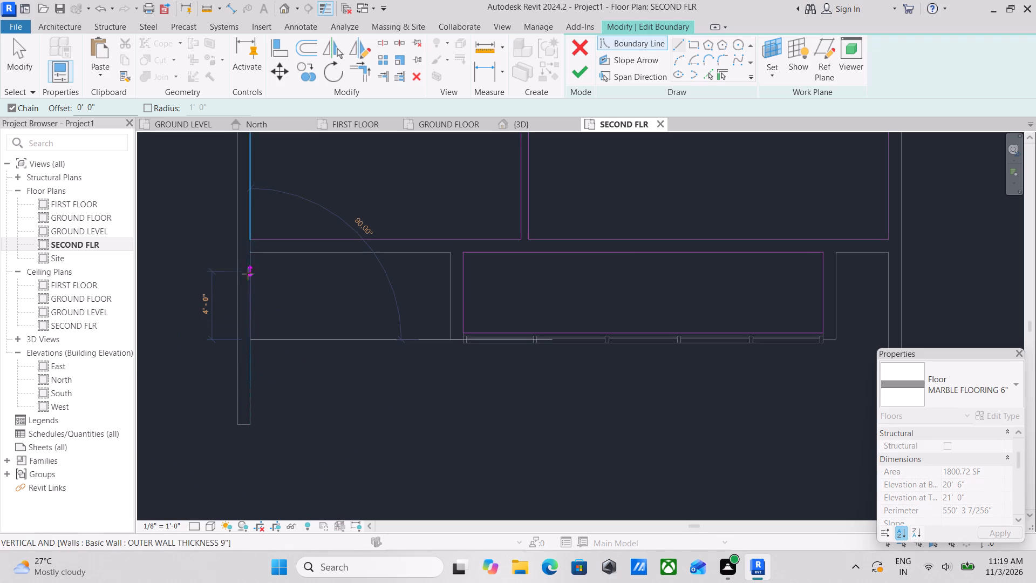
pyautogui.click(251, 255)
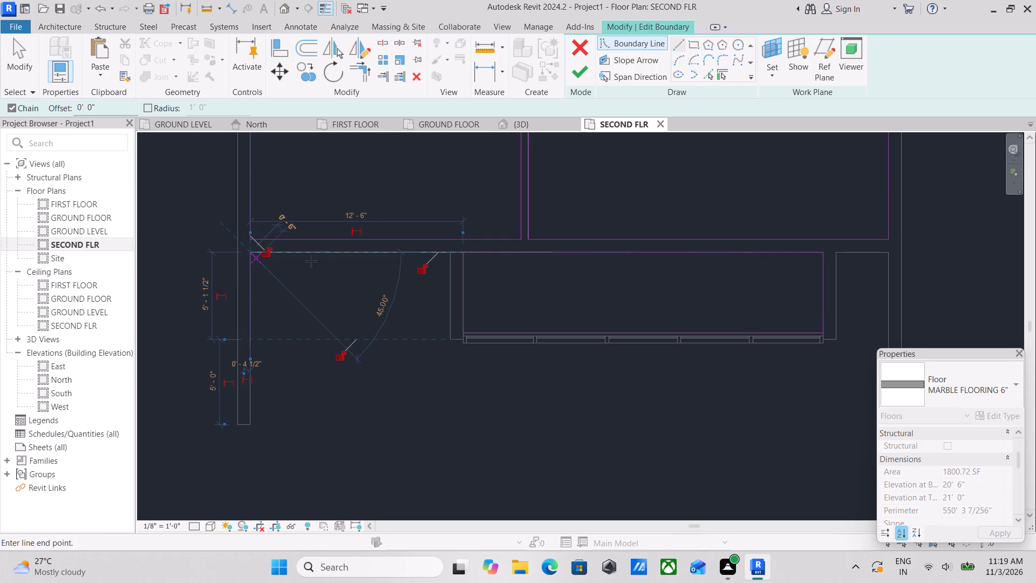
pyautogui.click(447, 256)
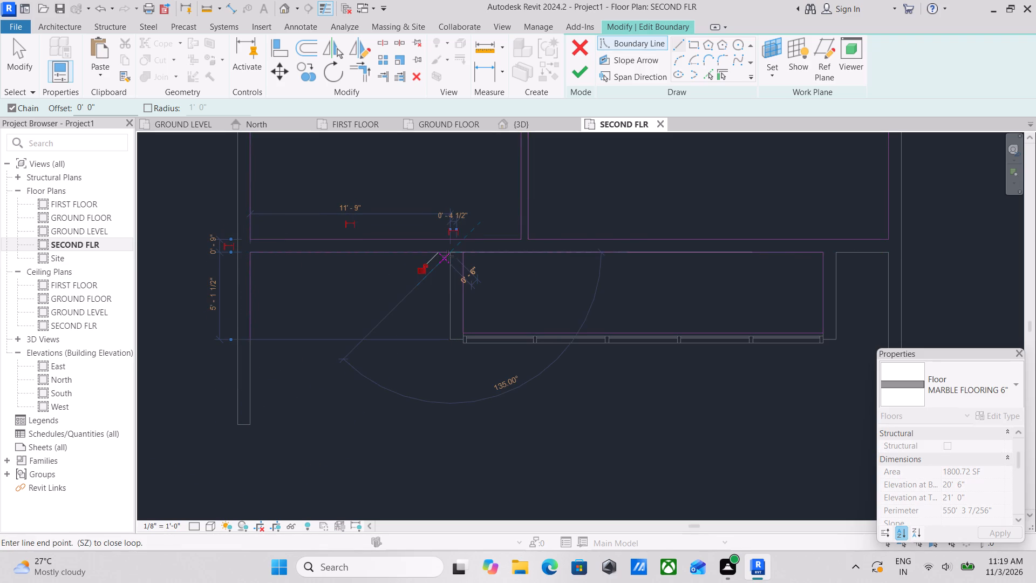
pyautogui.click(449, 342)
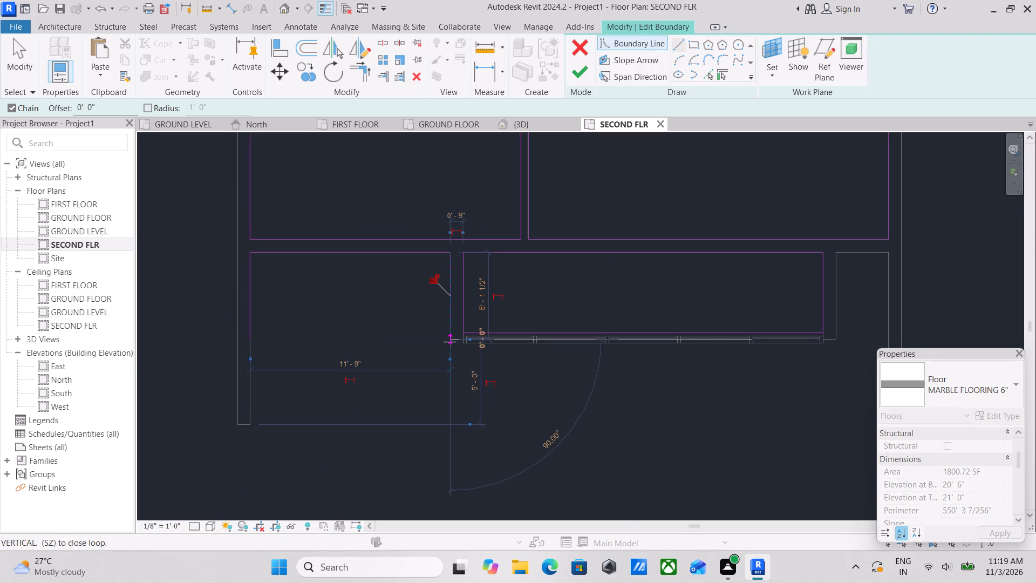
# Continue the boundary 9" across the end of the bay's west wall and down to the outer corner of the glazing.
pyautogui.scroll(8, 449, 342)
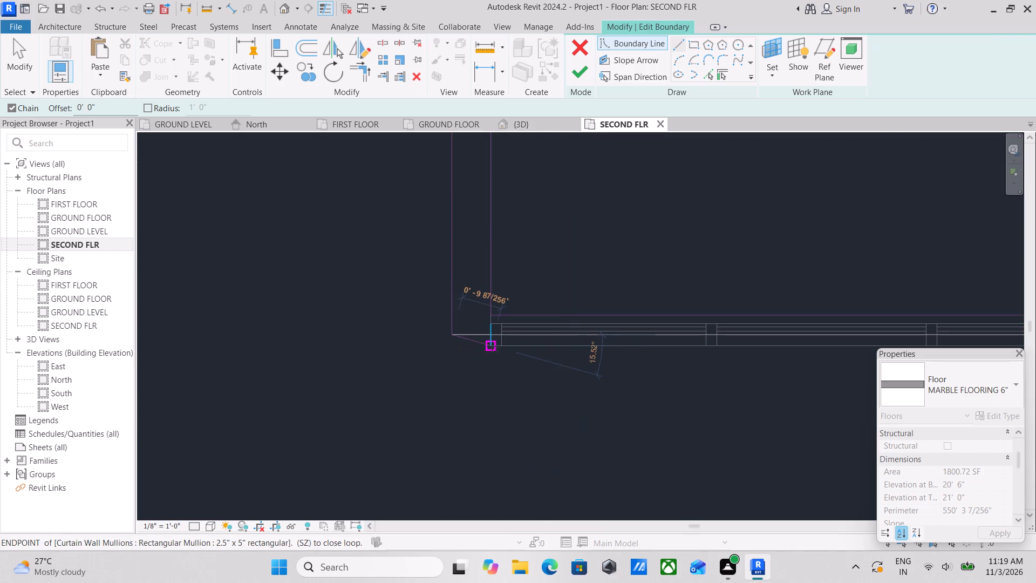
pyautogui.click(495, 333)
pyautogui.scroll(5, 492, 337)
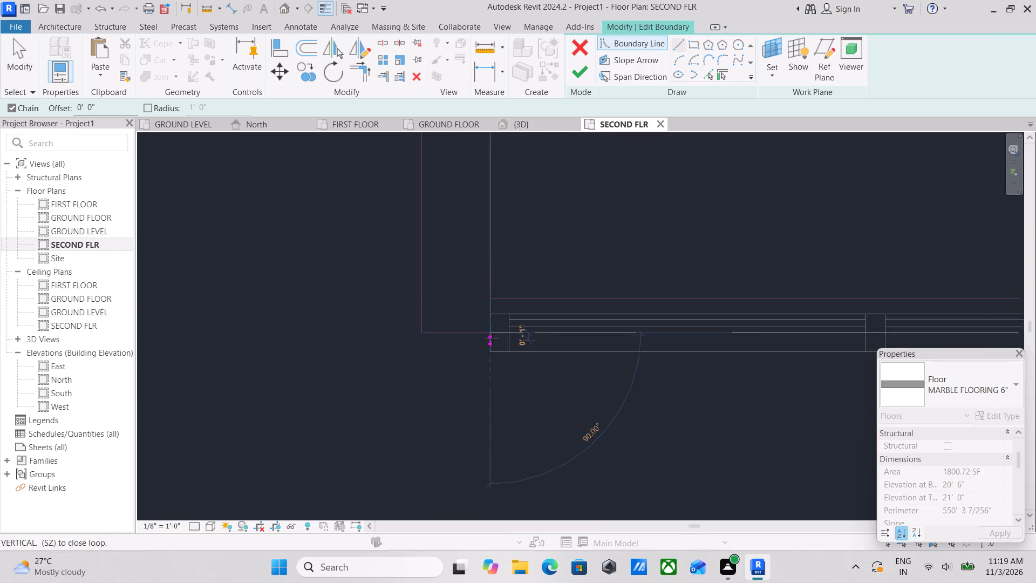
pyautogui.scroll(1, 492, 339)
pyautogui.click(490, 356)
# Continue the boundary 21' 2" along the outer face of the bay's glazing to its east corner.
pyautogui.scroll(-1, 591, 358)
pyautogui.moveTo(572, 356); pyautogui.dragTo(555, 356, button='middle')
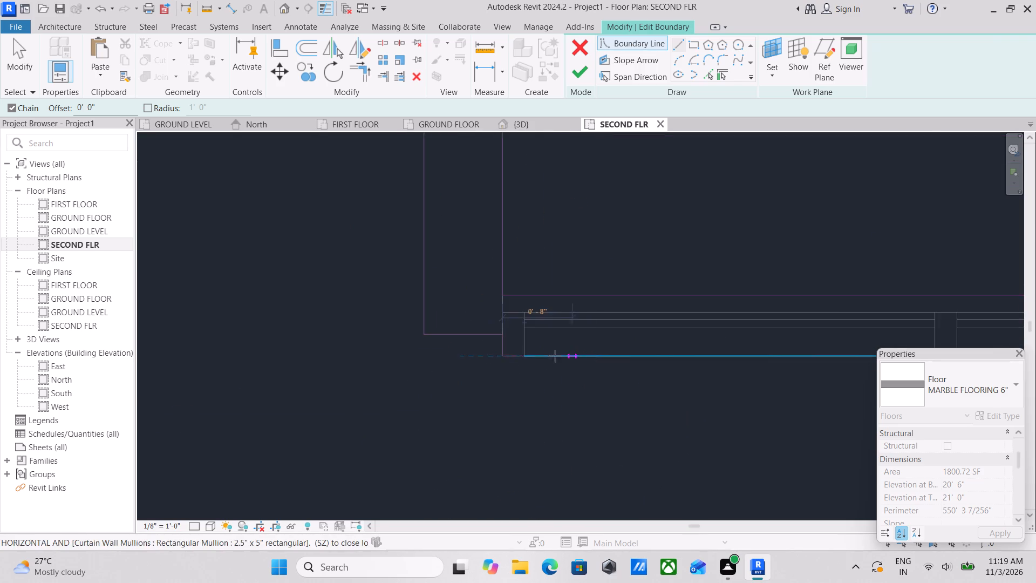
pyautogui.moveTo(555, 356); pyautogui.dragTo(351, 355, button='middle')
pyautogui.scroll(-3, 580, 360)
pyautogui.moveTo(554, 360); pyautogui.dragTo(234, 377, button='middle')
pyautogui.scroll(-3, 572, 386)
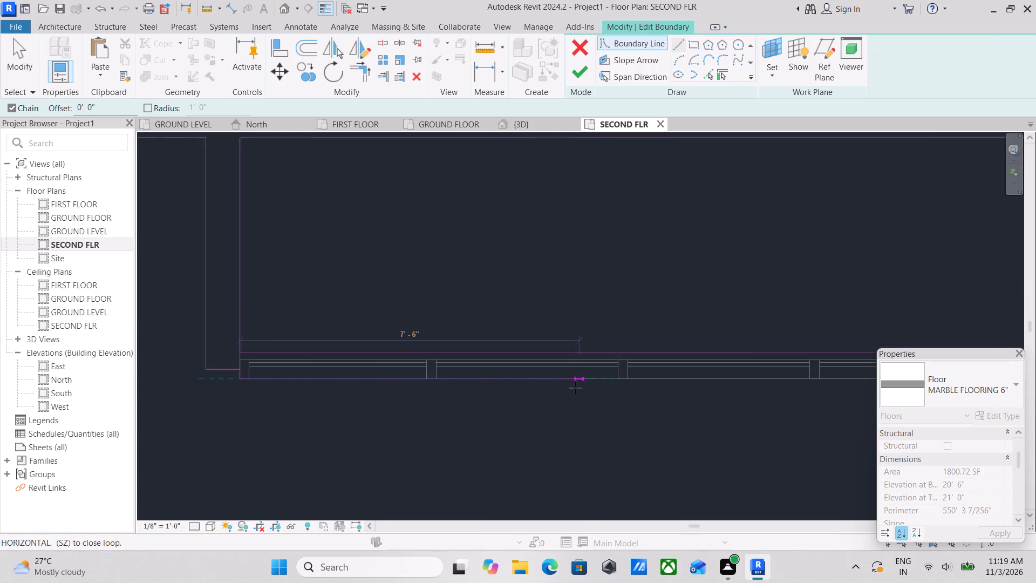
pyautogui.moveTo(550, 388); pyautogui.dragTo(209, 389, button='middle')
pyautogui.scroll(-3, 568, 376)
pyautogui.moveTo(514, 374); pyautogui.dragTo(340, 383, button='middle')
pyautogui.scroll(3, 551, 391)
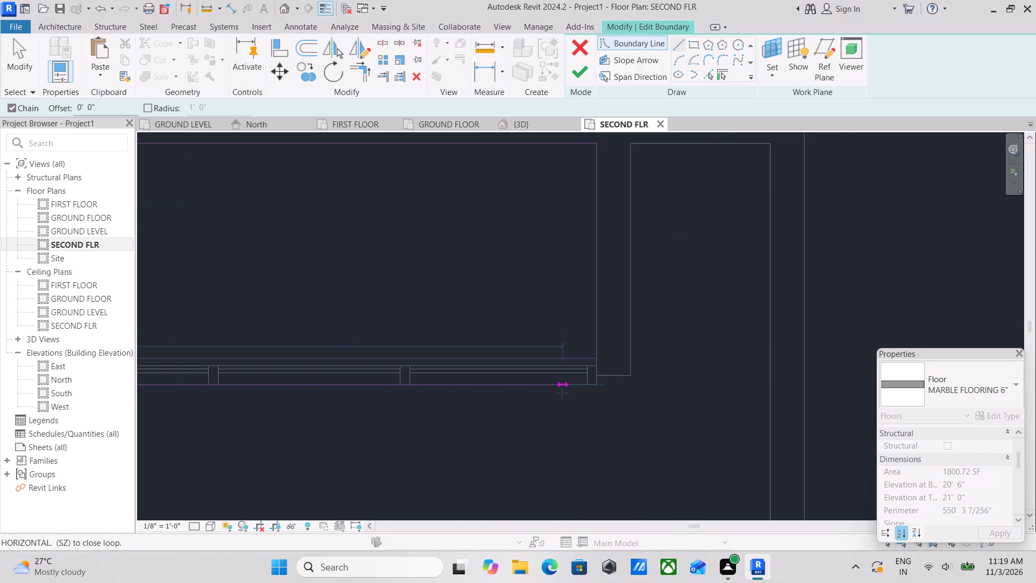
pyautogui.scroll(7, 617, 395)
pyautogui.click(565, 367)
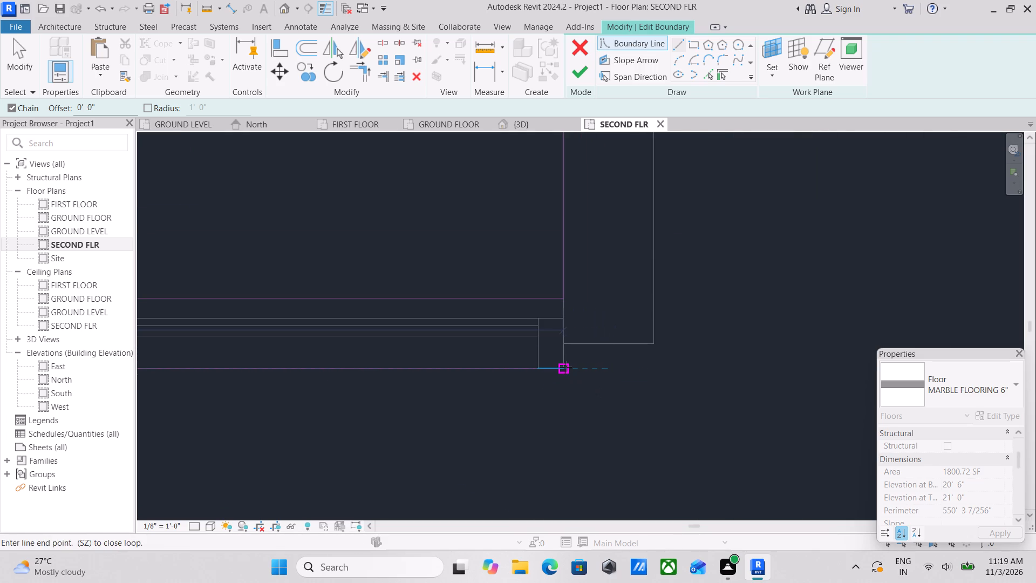
# Continue the boundary around the 9" end of the bay's east wall and up its outer face to the front wall.
pyautogui.click(567, 342)
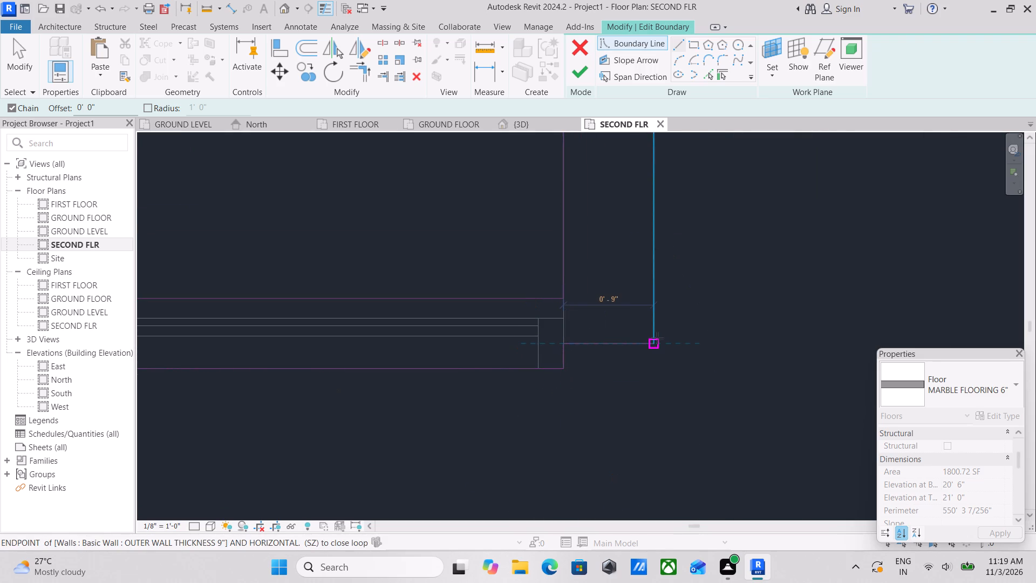
pyautogui.click(657, 338)
pyautogui.scroll(-7, 657, 338)
pyautogui.moveTo(653, 265); pyautogui.dragTo(594, 577, button='middle')
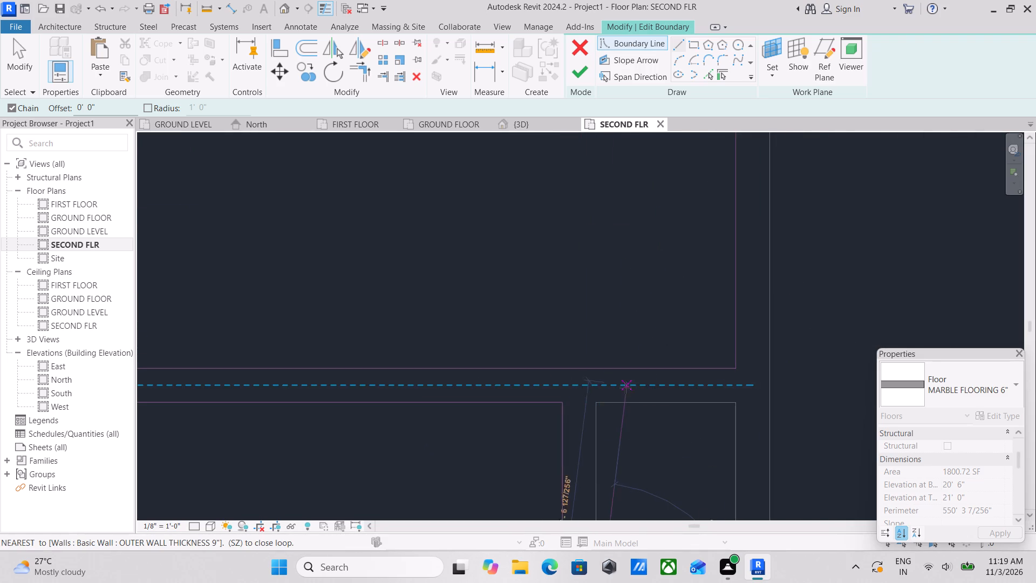
pyautogui.click(597, 402)
# Continue the boundary 3' 1" to the east outer wall and 10' 1 1/2" down to its front end, ending the chain there.
pyautogui.scroll(-1, 716, 401)
pyautogui.moveTo(701, 400); pyautogui.dragTo(578, 378, button='middle')
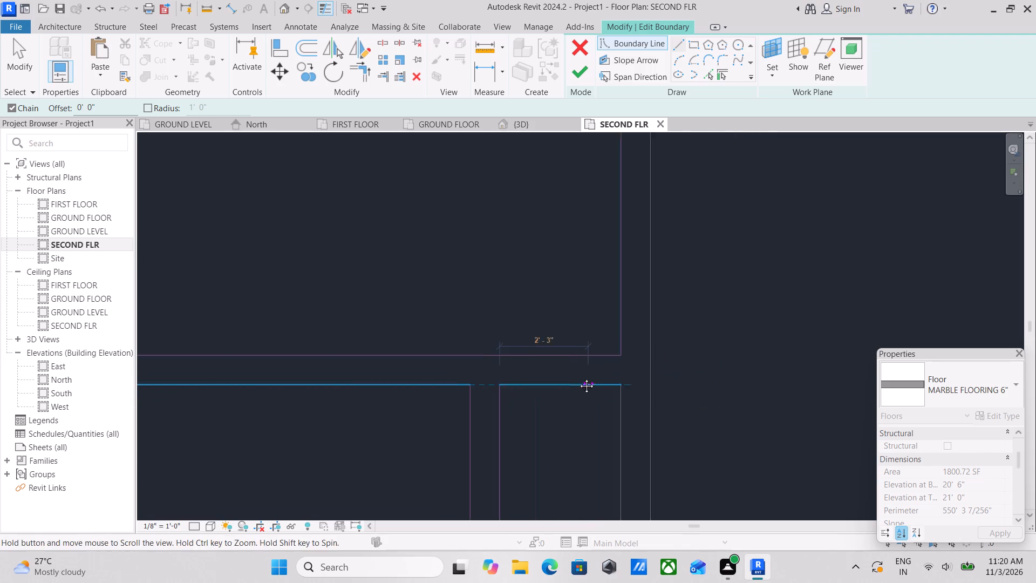
pyautogui.moveTo(578, 378); pyautogui.dragTo(576, 377, button='middle')
pyautogui.click(605, 383)
pyautogui.scroll(-2, 602, 442)
pyautogui.moveTo(602, 441); pyautogui.dragTo(550, 270, button='middle')
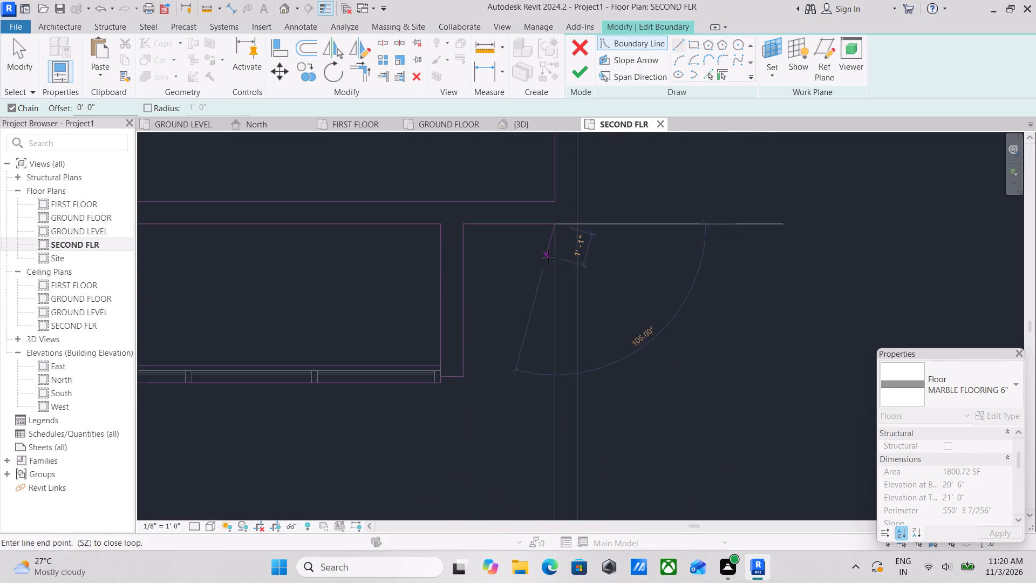
pyautogui.scroll(-4, 554, 382)
pyautogui.moveTo(554, 384); pyautogui.dragTo(547, 294, button='middle')
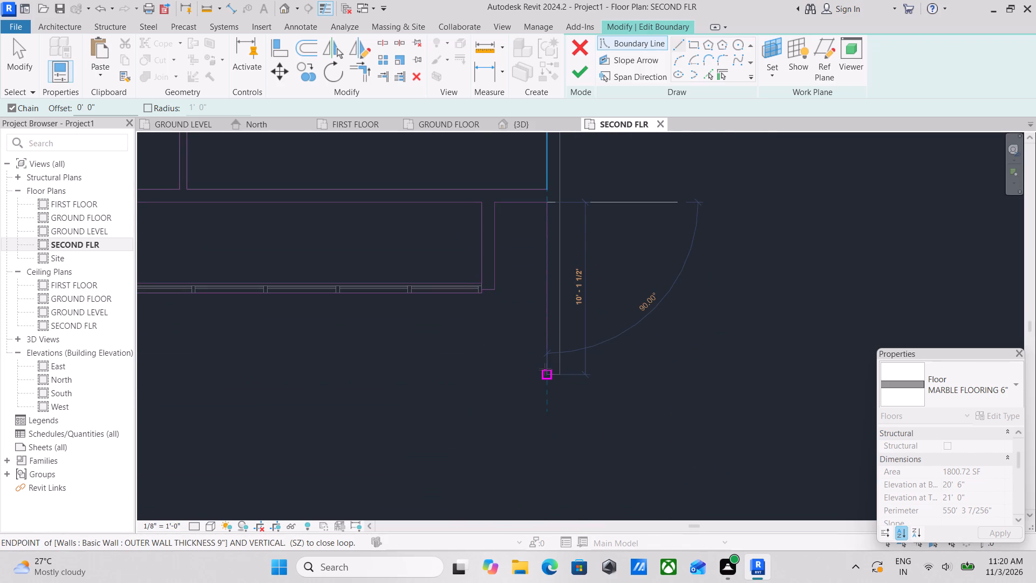
pyautogui.click(547, 374)
pyautogui.moveTo(417, 366); pyautogui.dragTo(727, 335, button='middle')
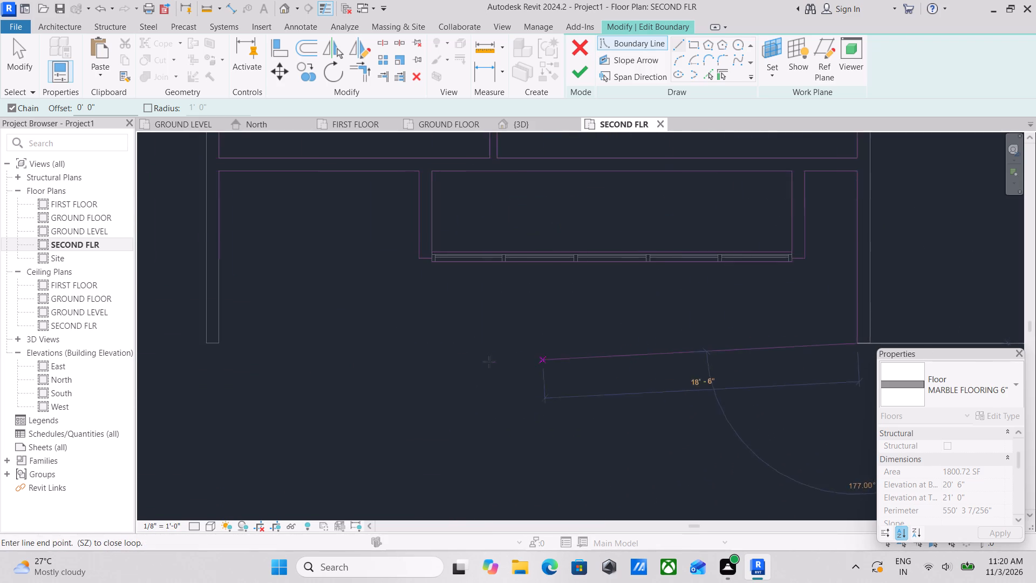
pyautogui.scroll(-1, 464, 363)
pyautogui.moveTo(461, 363); pyautogui.dragTo(534, 364, button='middle')
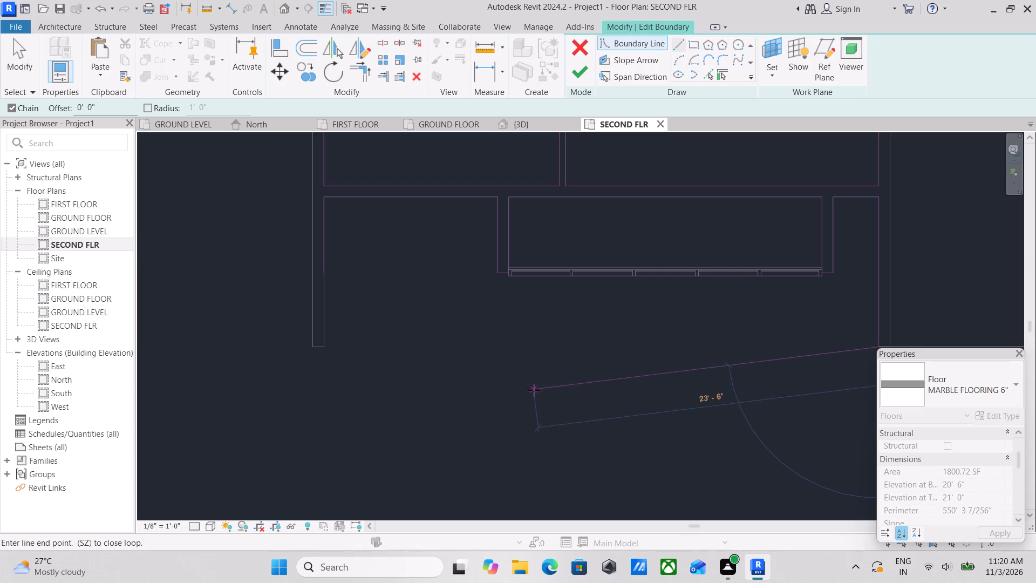
pyautogui.press('Escape')
pyautogui.press('Escape')
# Shorten the boundary line on the east outer wall to about 5' 4", moving its front end level with the bay's front.
pyautogui.scroll(-1, 546, 382)
pyautogui.moveTo(540, 379); pyautogui.dragTo(282, 376, button='middle')
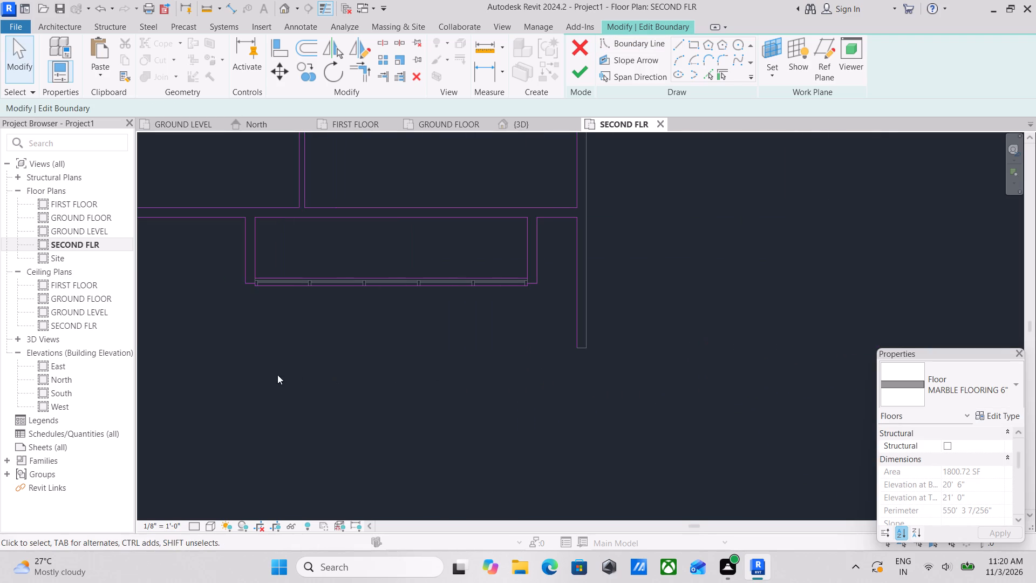
pyautogui.scroll(3, 568, 286)
pyautogui.click(580, 299)
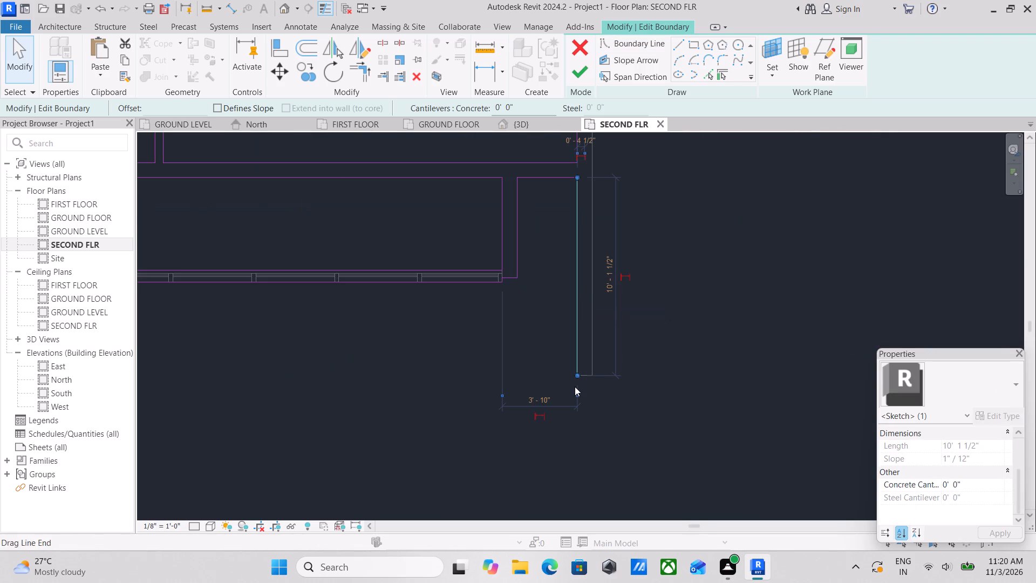
pyautogui.moveTo(577, 375); pyautogui.dragTo(569, 293)
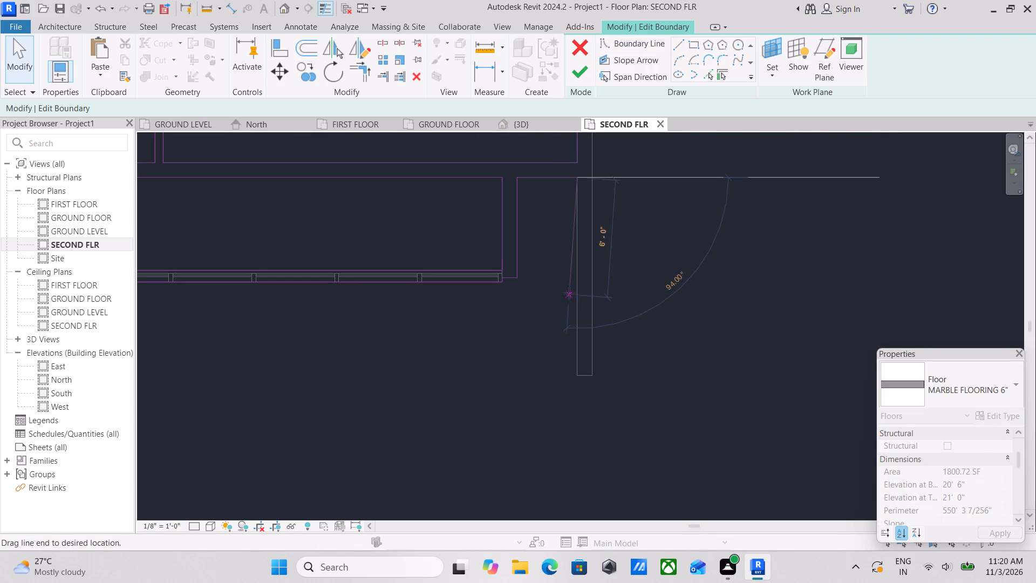
pyautogui.moveTo(569, 293); pyautogui.dragTo(569, 288)
pyautogui.scroll(1, 498, 295)
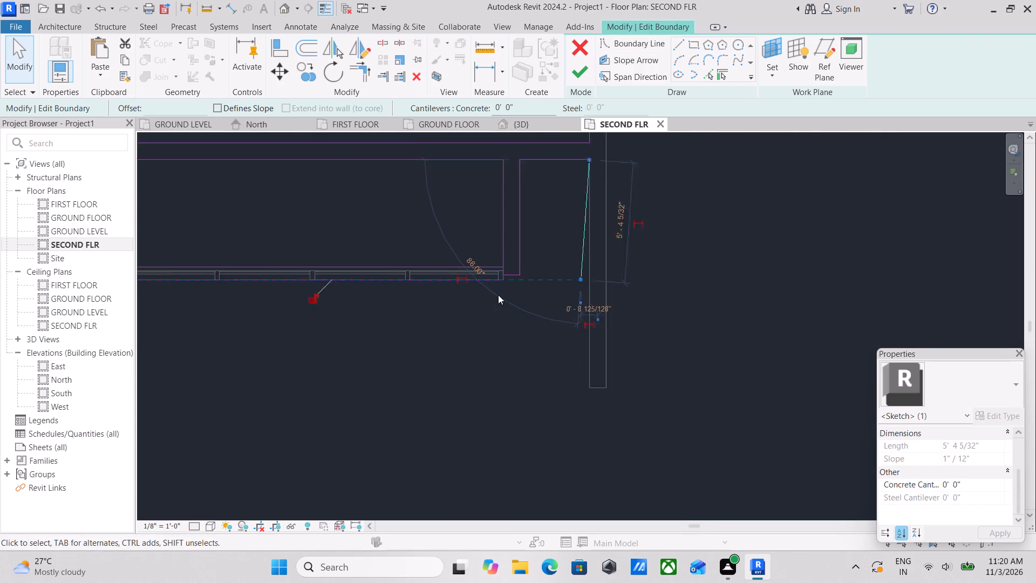
# Delete the boundary sketch line along the outer face of the bay's east side wall.
pyautogui.scroll(1, 498, 295)
pyautogui.moveTo(506, 298); pyautogui.dragTo(655, 341, button='middle')
pyautogui.scroll(-3, 556, 381)
pyautogui.moveTo(556, 381); pyautogui.dragTo(672, 363, button='middle')
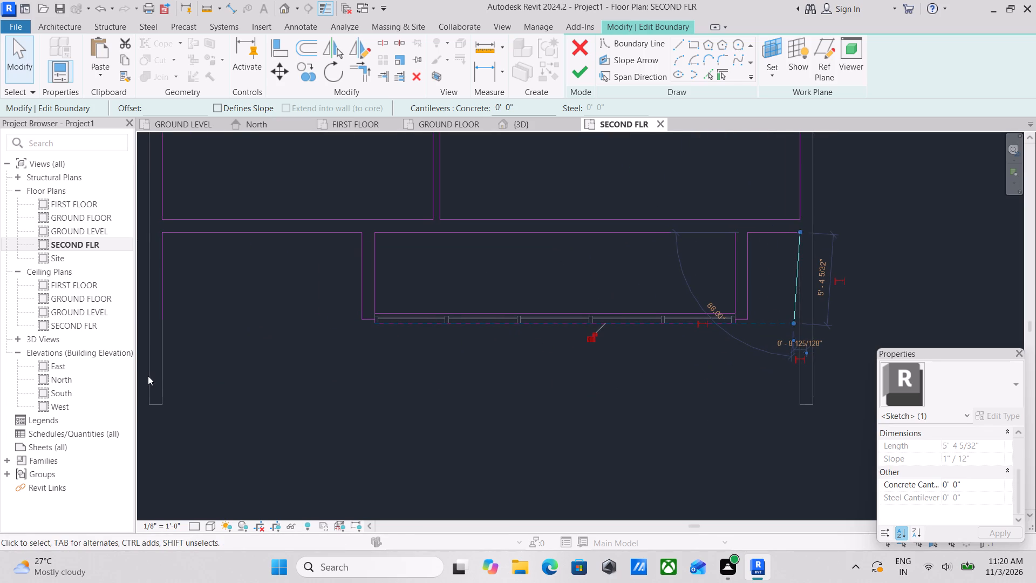
pyautogui.click(748, 313)
pyautogui.rightClick(748, 311)
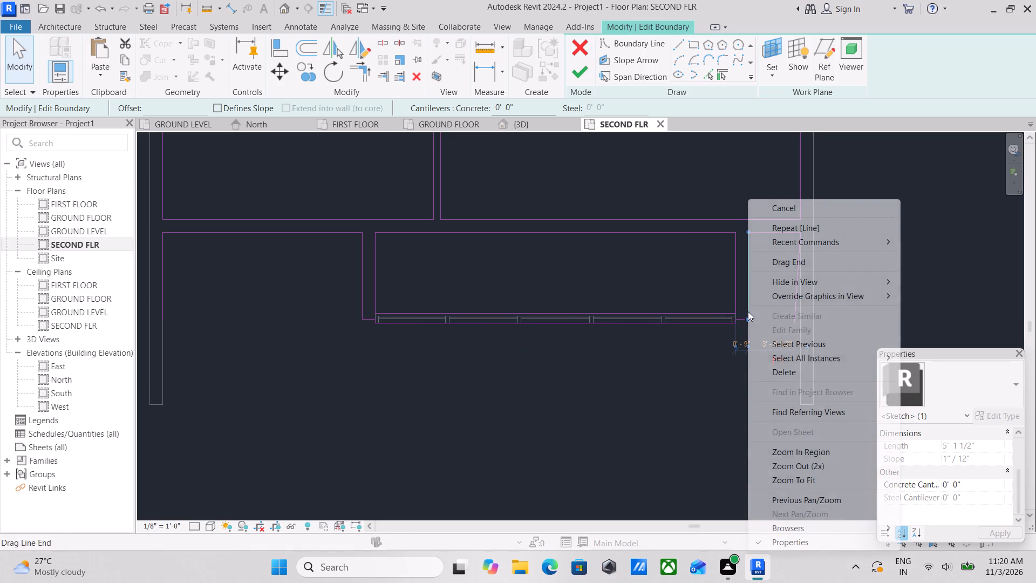
pyautogui.click(778, 375)
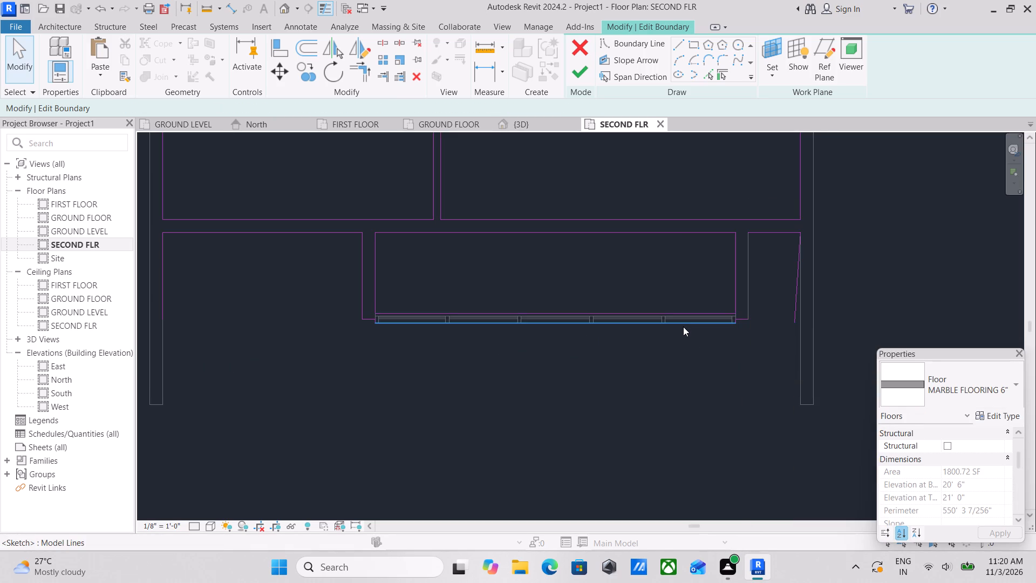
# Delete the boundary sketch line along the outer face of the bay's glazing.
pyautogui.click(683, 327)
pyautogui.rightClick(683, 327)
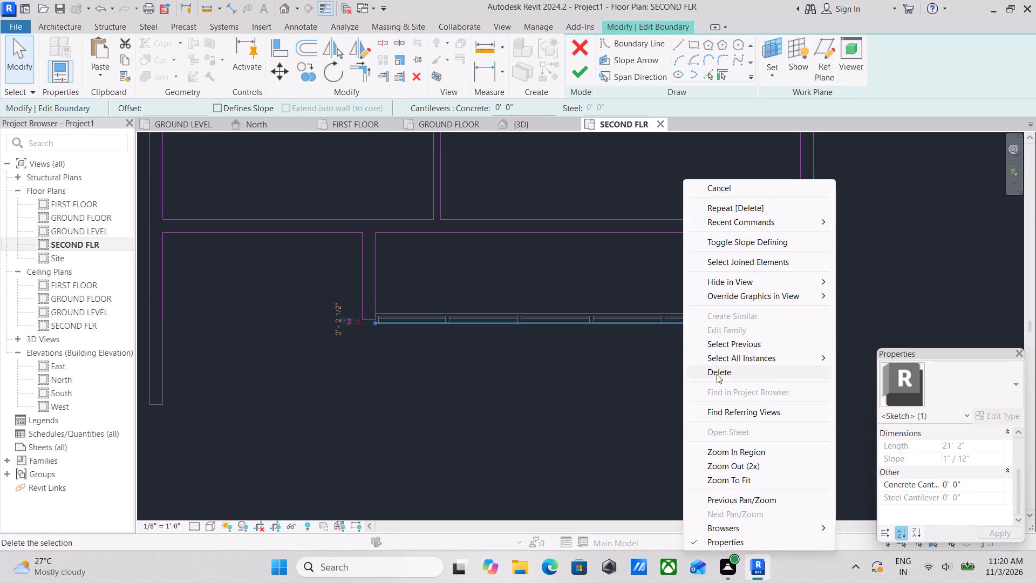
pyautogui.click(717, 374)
# Delete the short boundary sketch line across the end of the bay's west side wall.
pyautogui.scroll(3, 325, 284)
pyautogui.scroll(4, 374, 321)
pyautogui.click(387, 346)
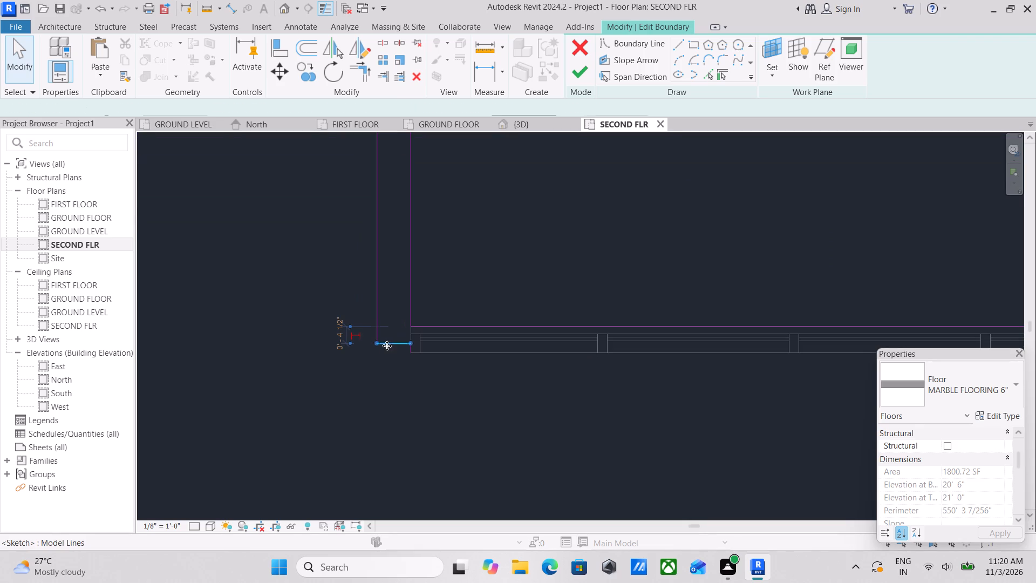
pyautogui.rightClick(387, 345)
pyautogui.click(408, 369)
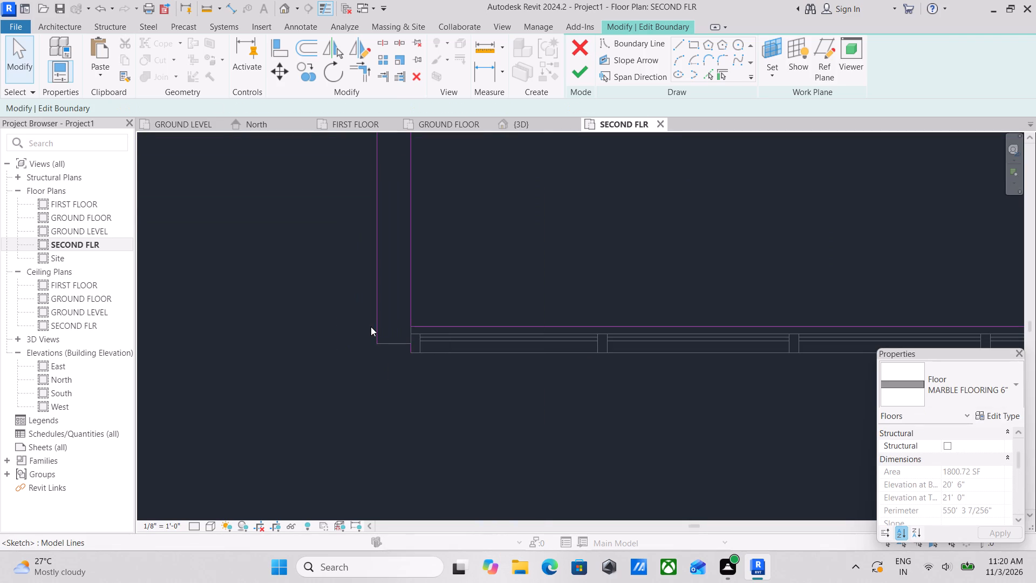
# Draw a straight boundary line from the front end of the bay's west side wall across to the west outer wall's inner face.
pyautogui.scroll(-3, 371, 327)
pyautogui.moveTo(371, 327); pyautogui.dragTo(473, 363, button='middle')
pyautogui.scroll(-3, 435, 349)
pyautogui.moveTo(434, 349); pyautogui.dragTo(495, 350, button='middle')
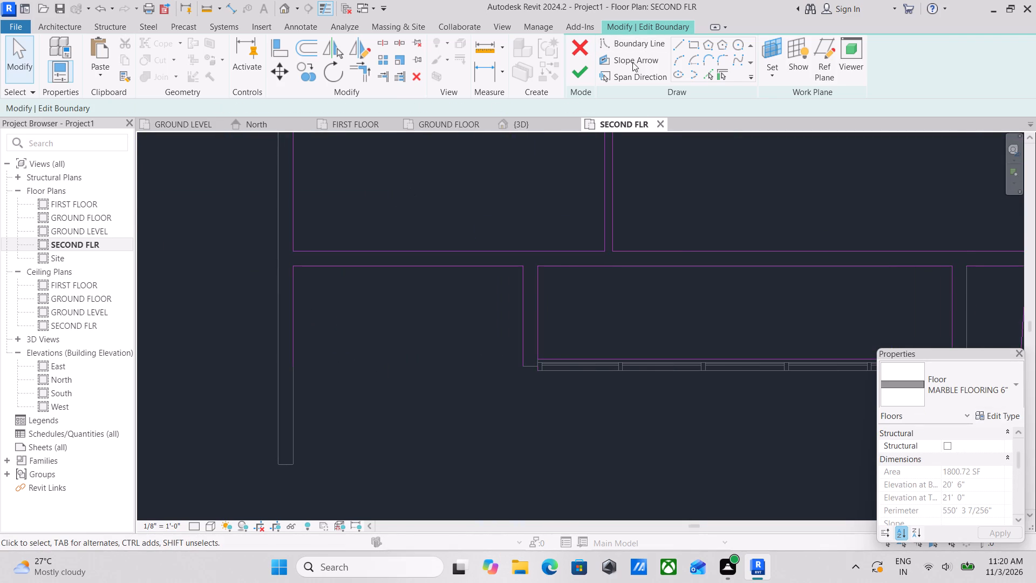
pyautogui.click(679, 50)
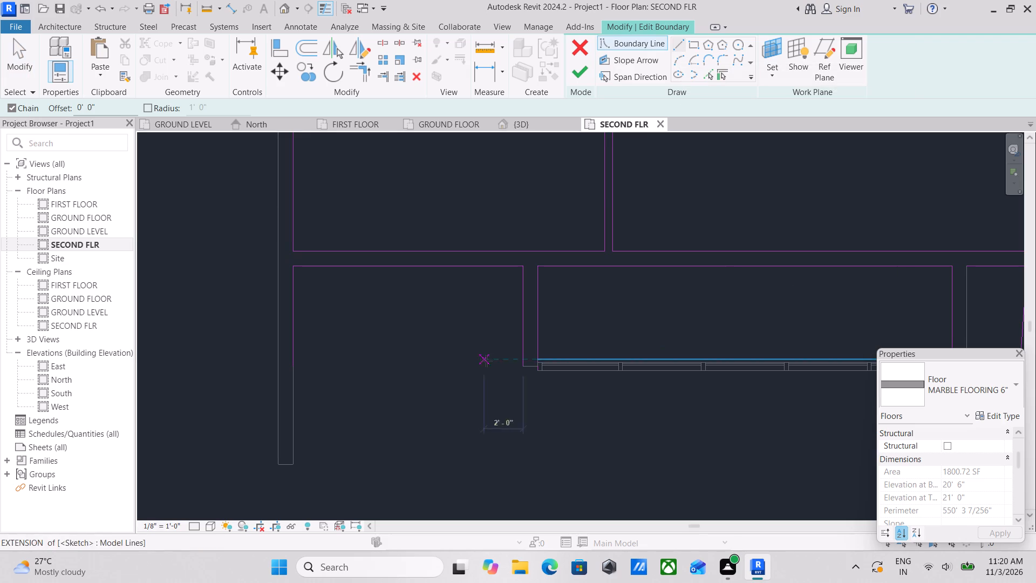
pyautogui.moveTo(524, 367); pyautogui.dragTo(516, 365)
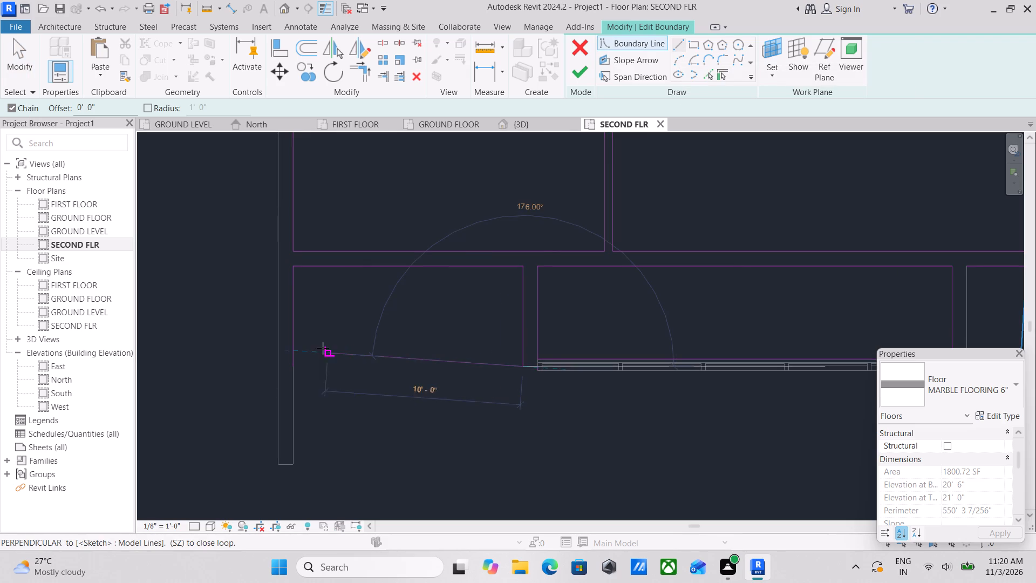
pyautogui.click(295, 369)
pyautogui.scroll(-2, 523, 370)
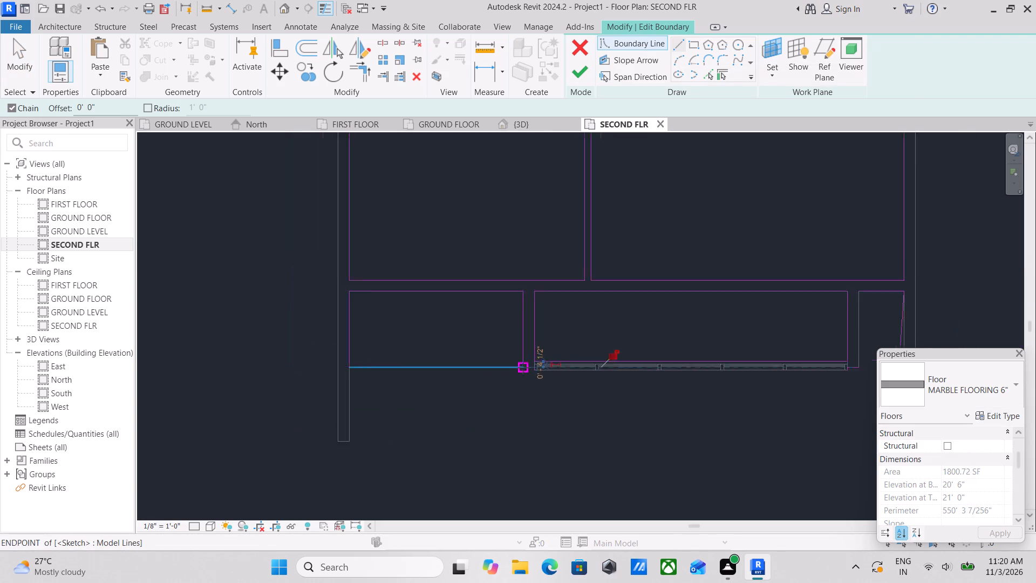
pyautogui.scroll(-1, 523, 368)
pyautogui.moveTo(504, 359); pyautogui.dragTo(185, 320, button='middle')
pyautogui.scroll(1, 183, 320)
pyautogui.scroll(3, 554, 311)
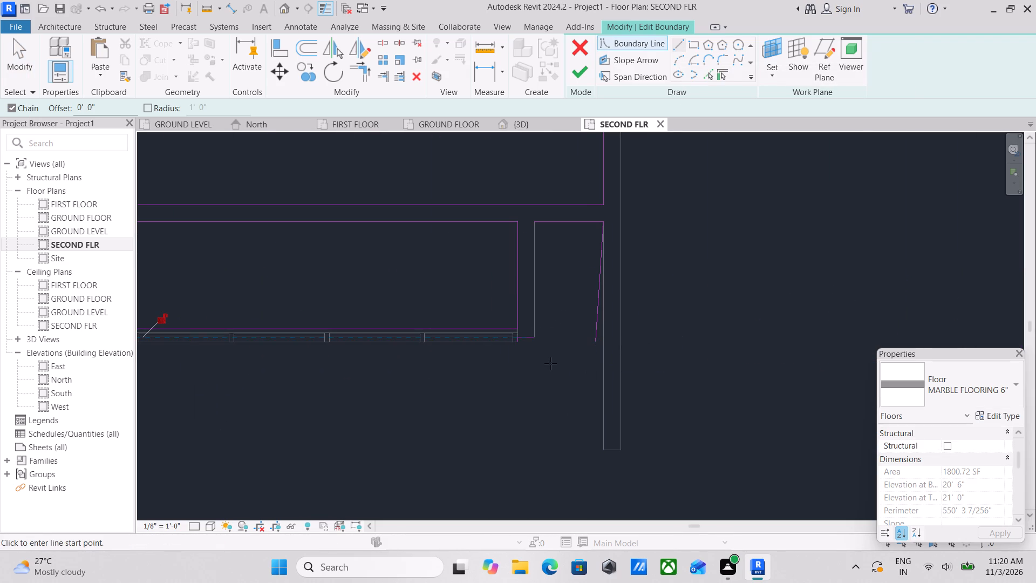
pyautogui.press('Escape')
pyautogui.scroll(8, 542, 355)
pyautogui.press('Escape')
pyautogui.press('Escape')
pyautogui.press('Escape')
# Delete the two short boundary sketch lines at the front end of the bay's east side wall.
pyautogui.click(498, 311)
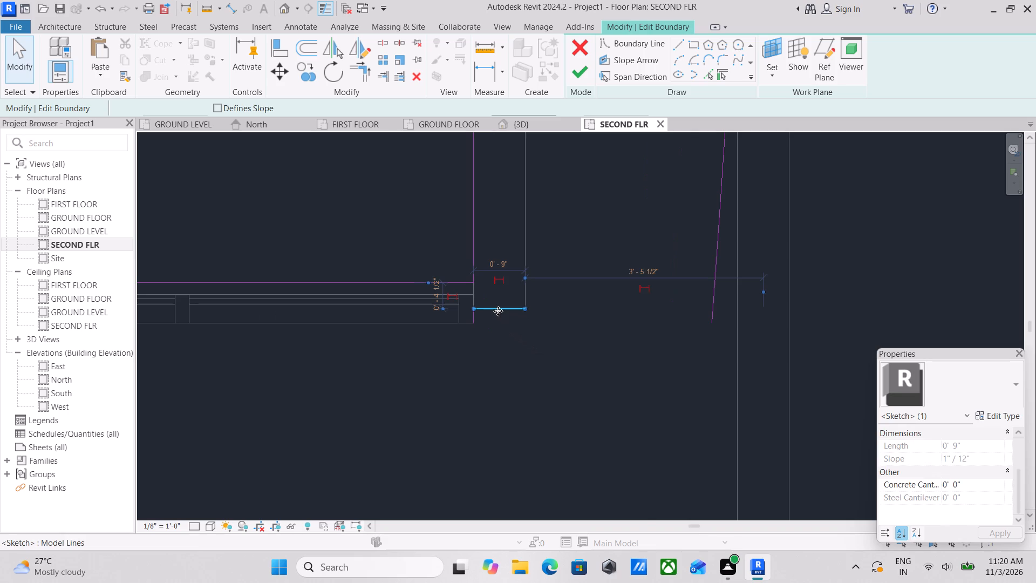
pyautogui.rightClick(498, 311)
pyautogui.click(533, 371)
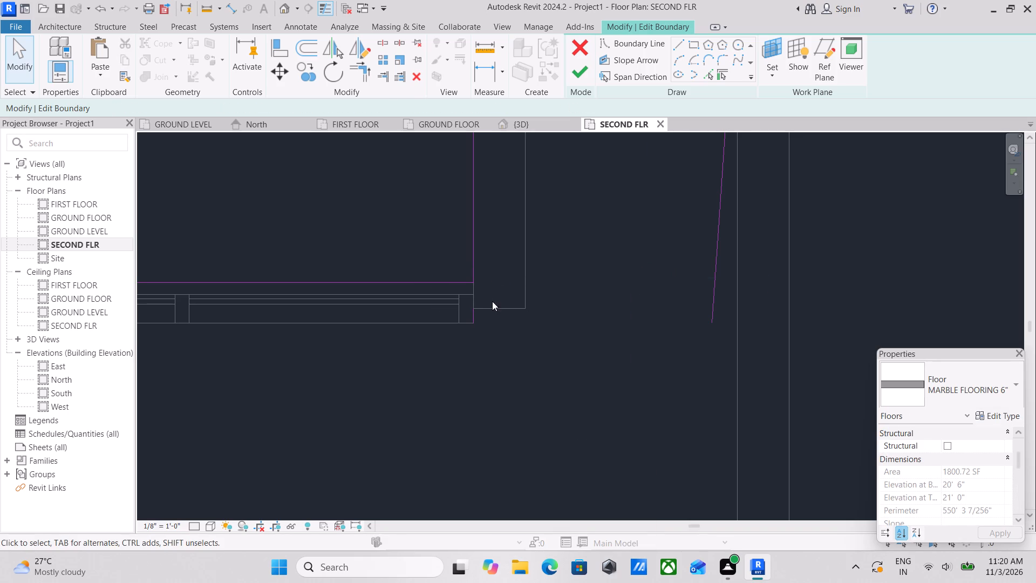
pyautogui.click(478, 314)
pyautogui.rightClick(478, 313)
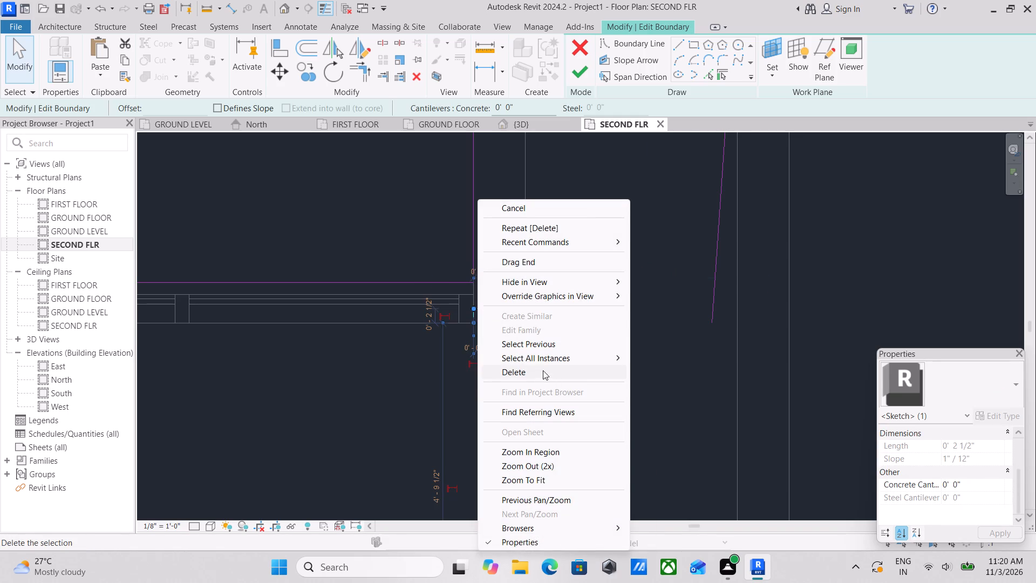
pyautogui.click(543, 371)
# Delete the slanted boundary sketch line beside the east outer wall.
pyautogui.scroll(-3, 525, 320)
pyautogui.moveTo(453, 364); pyautogui.dragTo(426, 440, button='middle')
pyautogui.scroll(1, 425, 440)
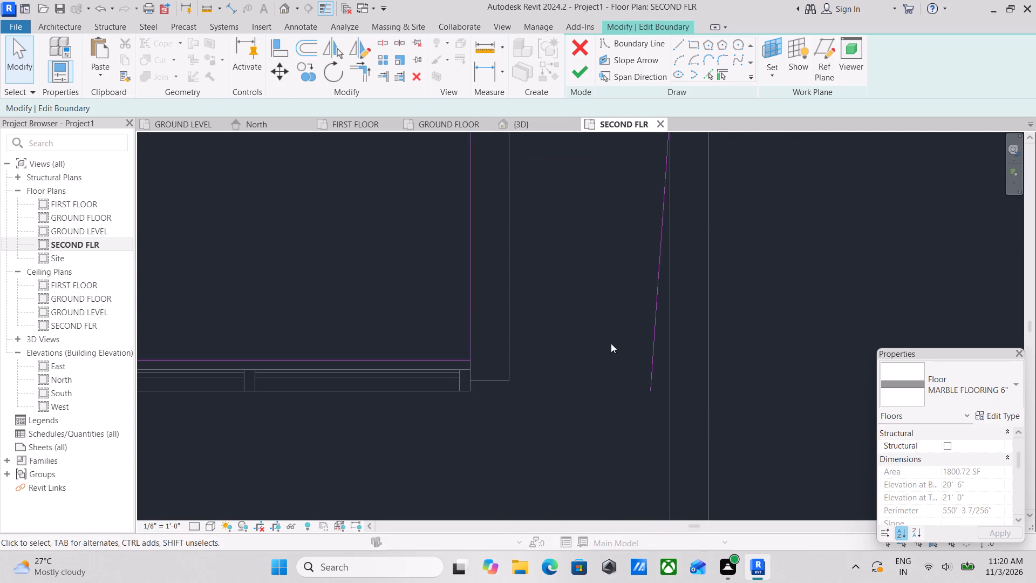
pyautogui.click(651, 360)
pyautogui.scroll(-3, 572, 211)
pyautogui.moveTo(572, 234); pyautogui.dragTo(550, 292, button='middle')
pyautogui.scroll(1, 550, 292)
pyautogui.rightClick(550, 292)
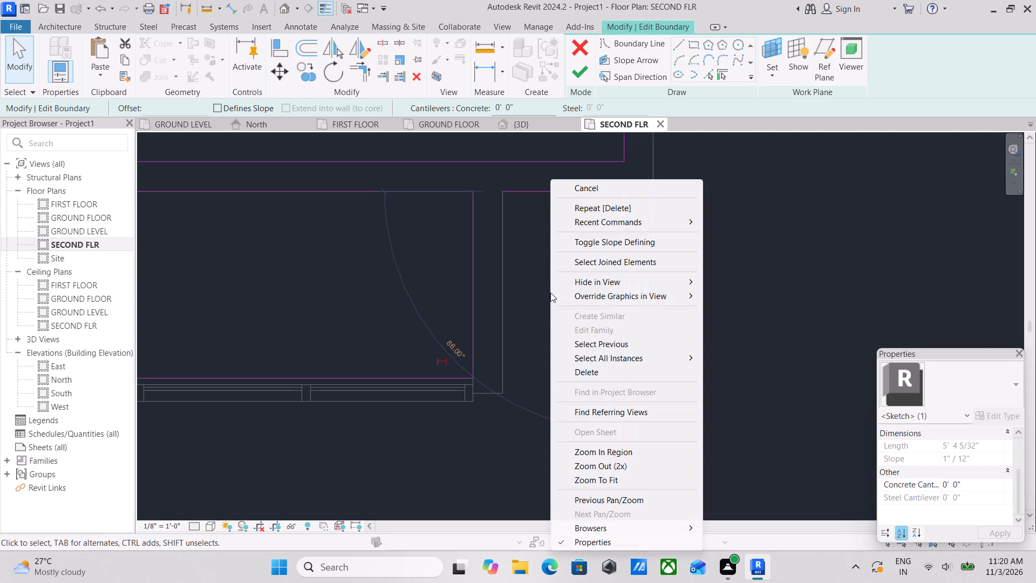
pyautogui.click(582, 370)
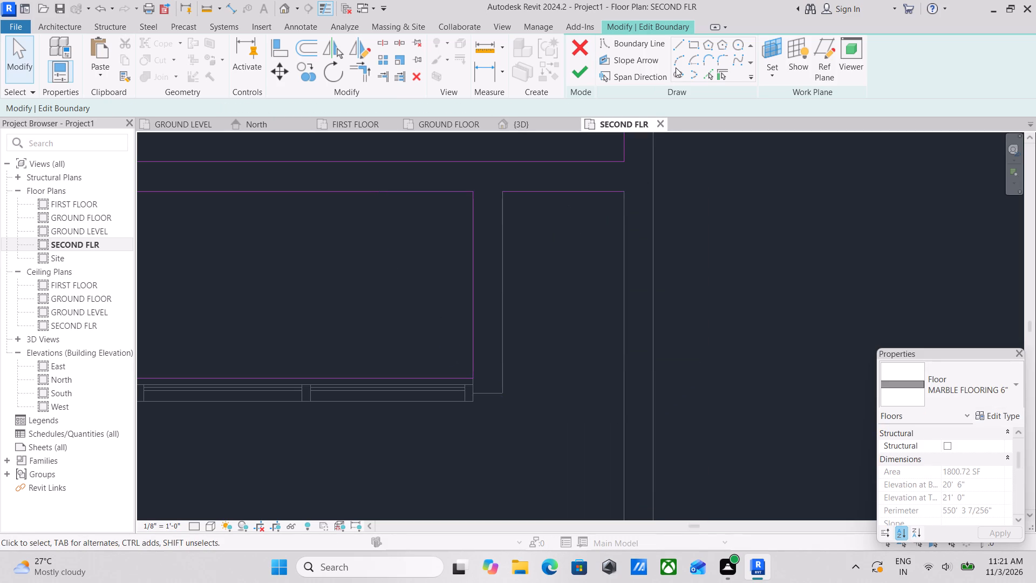
# Draw boundary lines 5' 1 1/2" along the bay's east side wall, 3' 1" across the front and back along the east outer wall.
pyautogui.click(678, 46)
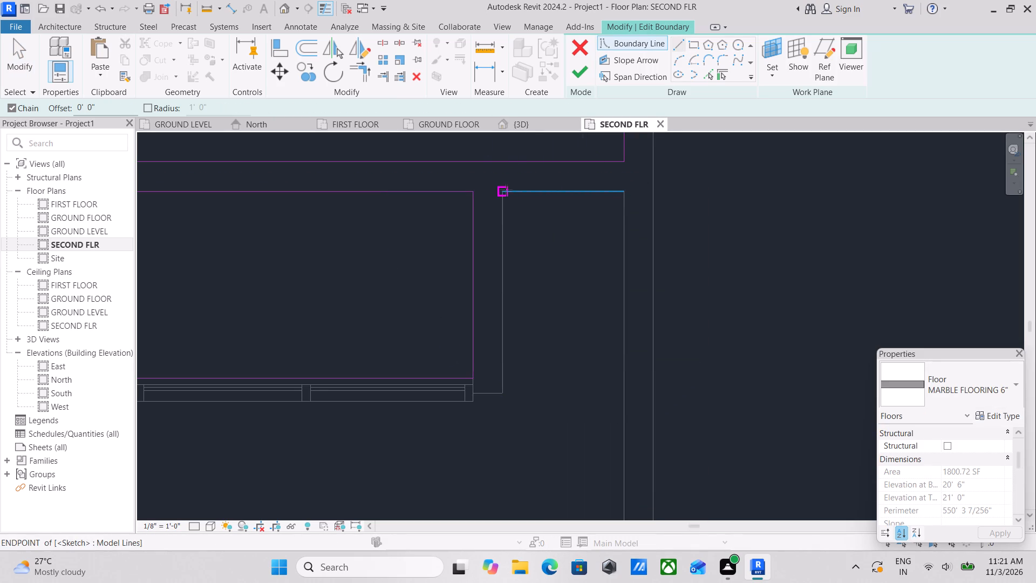
pyautogui.click(506, 190)
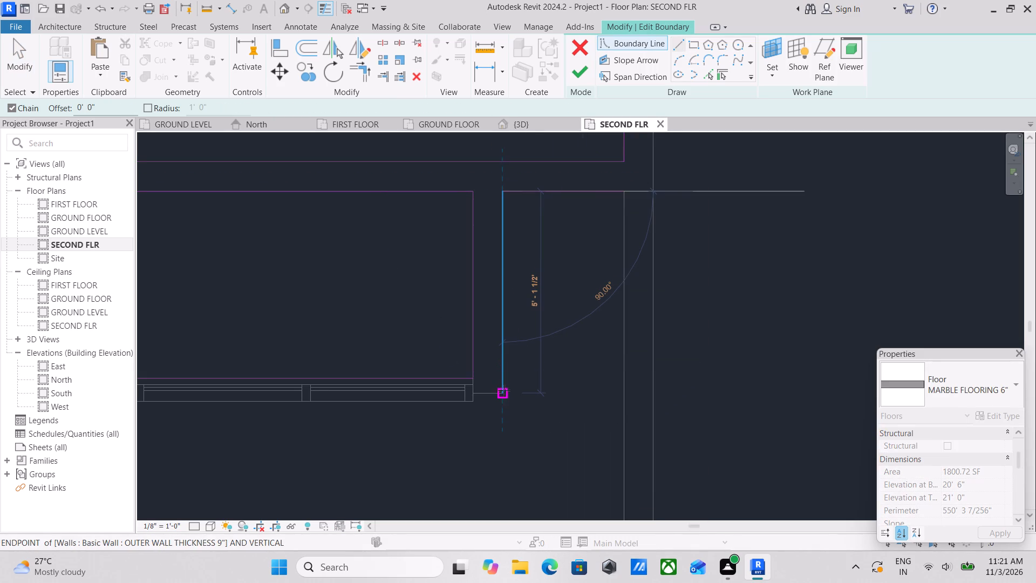
pyautogui.click(504, 391)
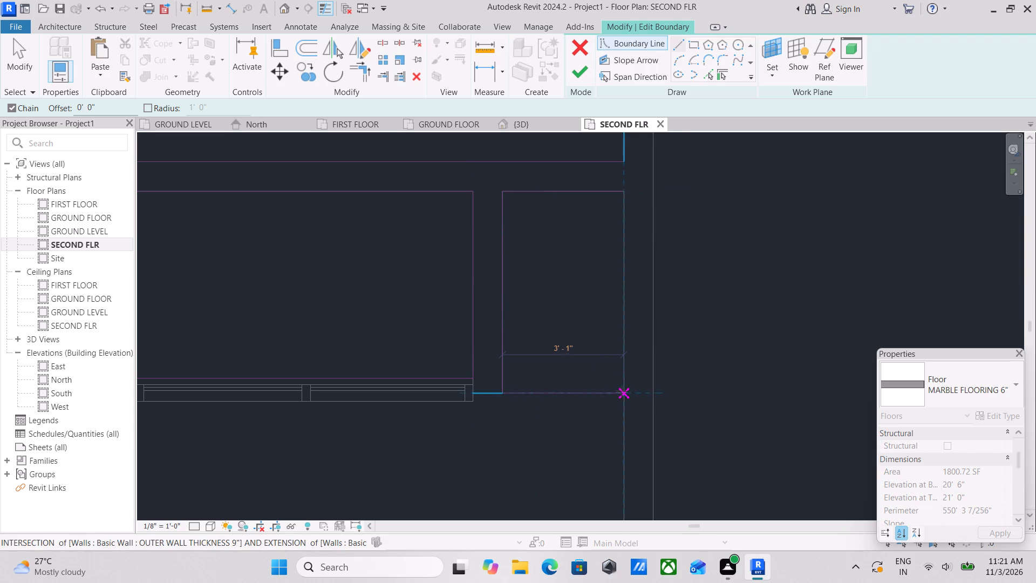
pyautogui.click(622, 391)
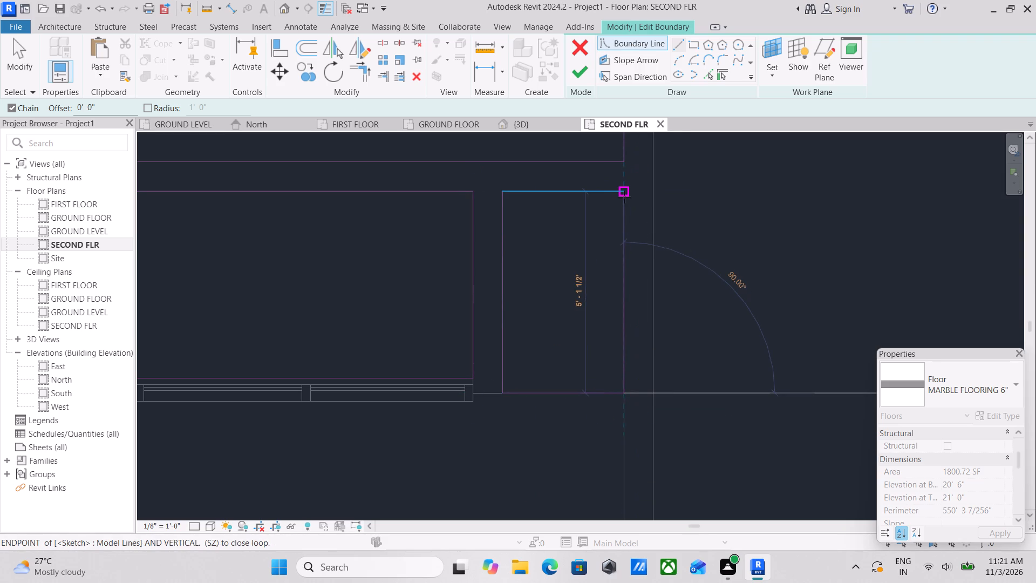
pyautogui.click(624, 195)
pyautogui.press('Escape')
# Examine the redrawn boundary loops along the building's front, from the east outer wall to the west side and around the bay.
pyautogui.scroll(-4, 566, 326)
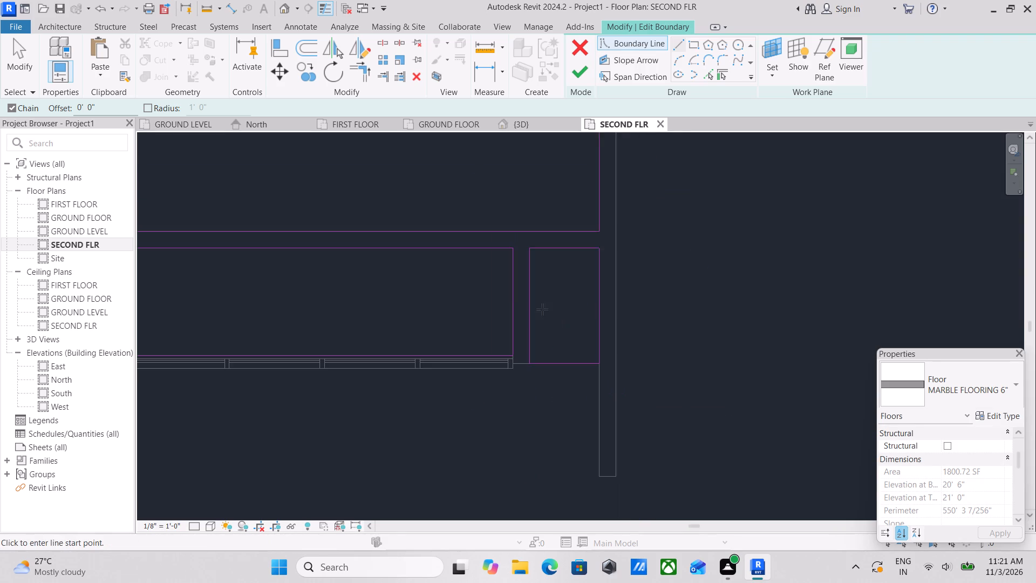
pyautogui.scroll(-4, 542, 309)
pyautogui.moveTo(354, 256); pyautogui.dragTo(710, 300, button='middle')
pyautogui.scroll(3, 511, 372)
pyautogui.press('Escape')
pyautogui.scroll(1, 483, 357)
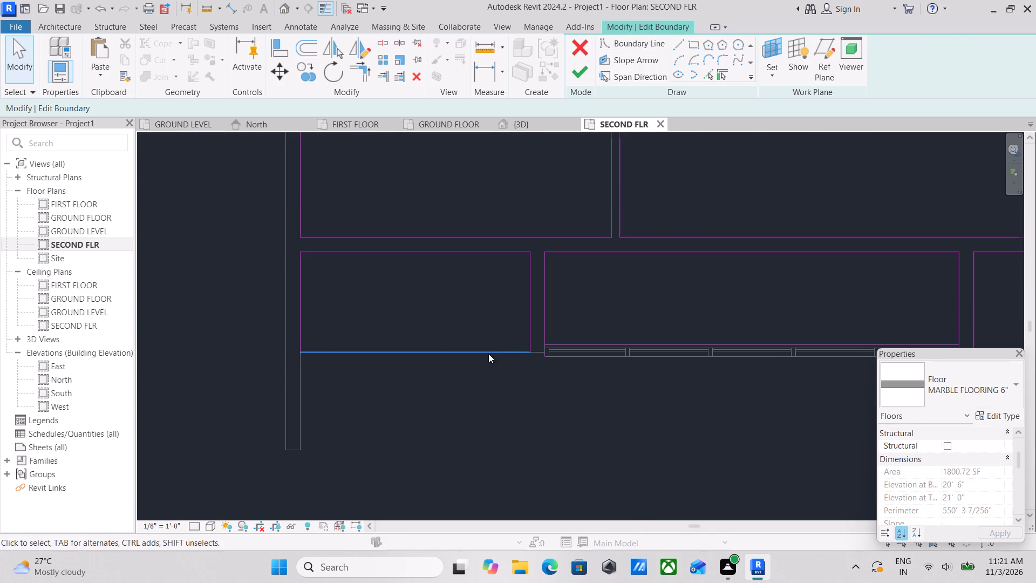
pyautogui.scroll(2, 488, 354)
pyautogui.press('Escape')
pyautogui.press('Escape')
pyautogui.scroll(3, 515, 329)
pyautogui.scroll(-2, 388, 225)
pyautogui.moveTo(382, 223); pyautogui.dragTo(304, 233, button='middle')
pyautogui.scroll(3, 420, 354)
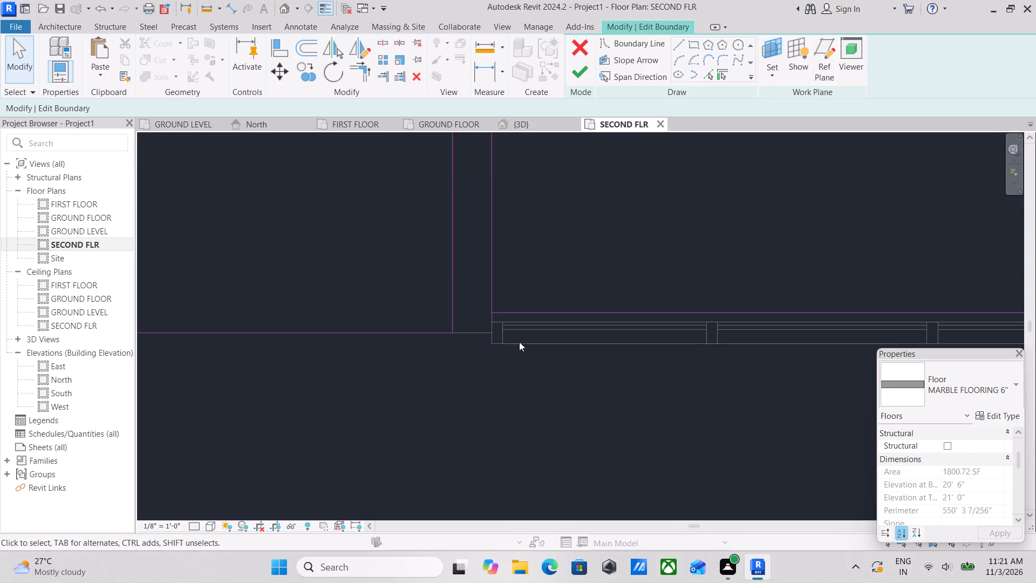
pyautogui.scroll(-5, 493, 269)
pyautogui.scroll(-3, 386, 214)
pyautogui.moveTo(380, 214); pyautogui.dragTo(232, 286, button='middle')
pyautogui.scroll(2, 231, 285)
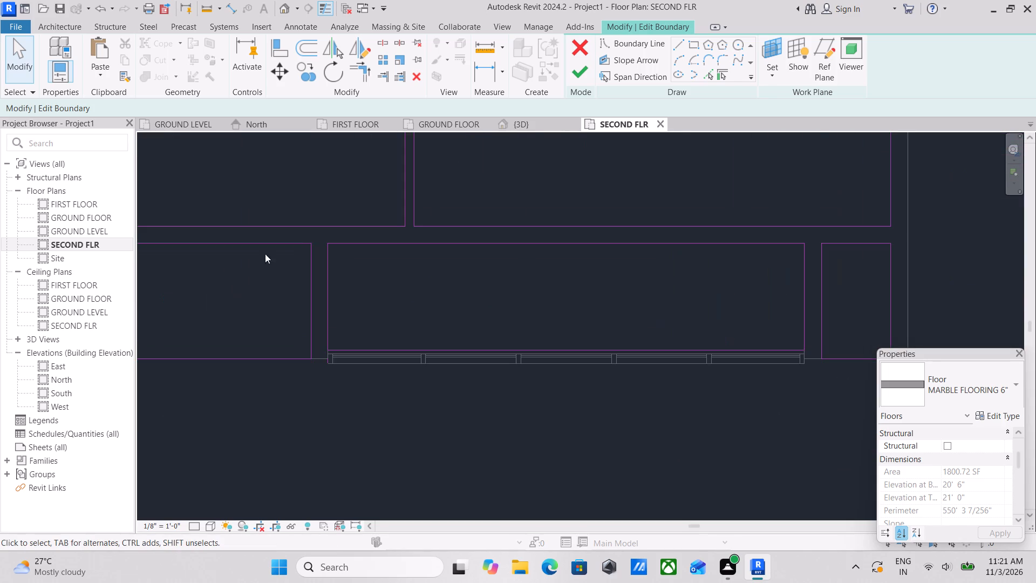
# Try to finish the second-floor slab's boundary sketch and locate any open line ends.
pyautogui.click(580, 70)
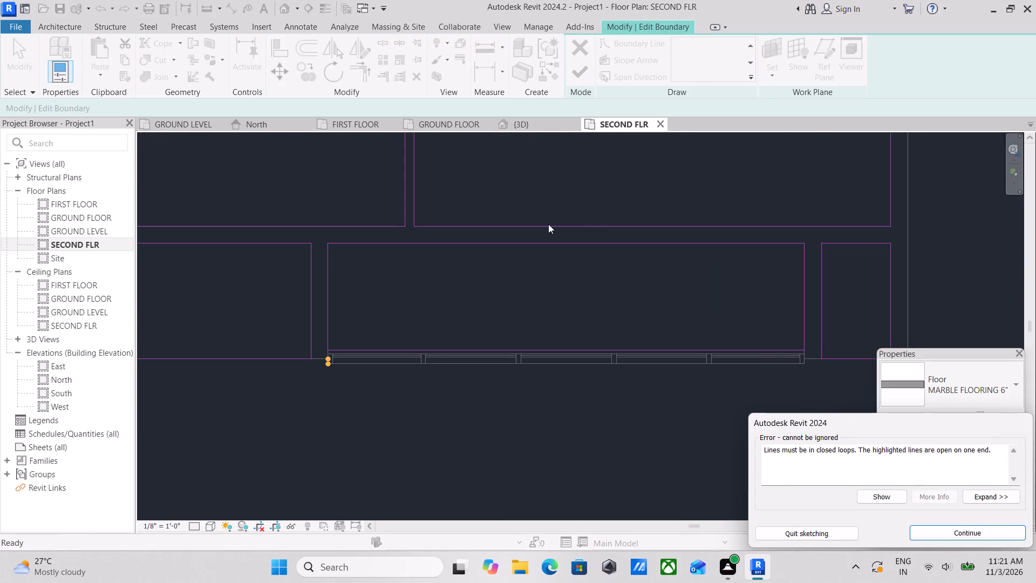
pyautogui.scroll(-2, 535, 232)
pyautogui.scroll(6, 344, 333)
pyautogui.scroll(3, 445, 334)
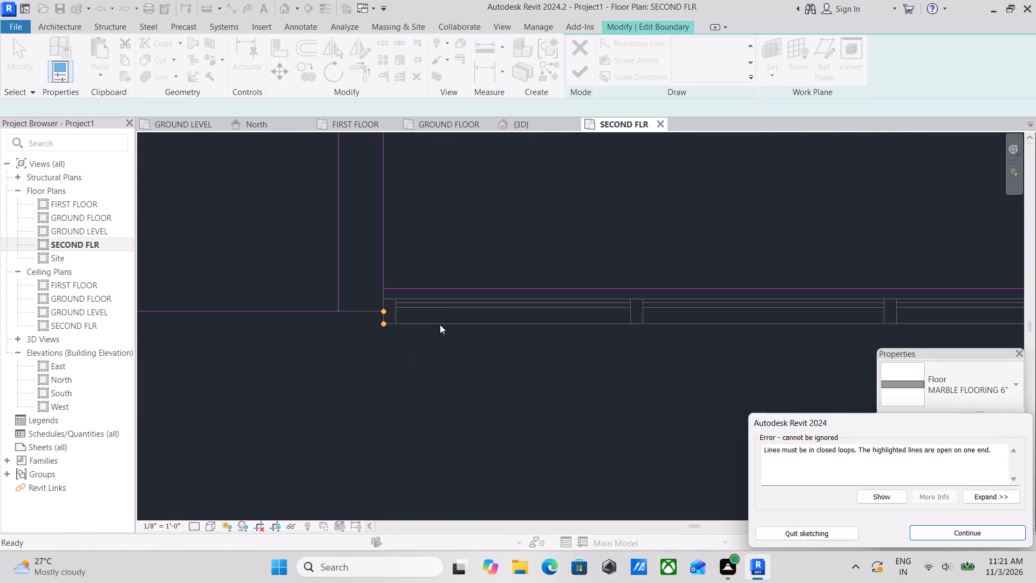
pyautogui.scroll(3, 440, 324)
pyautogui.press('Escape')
# Delete the stray 2 1/2" boundary sketch line at the bay glazing's west front corner.
pyautogui.click(373, 311)
pyautogui.rightClick(373, 310)
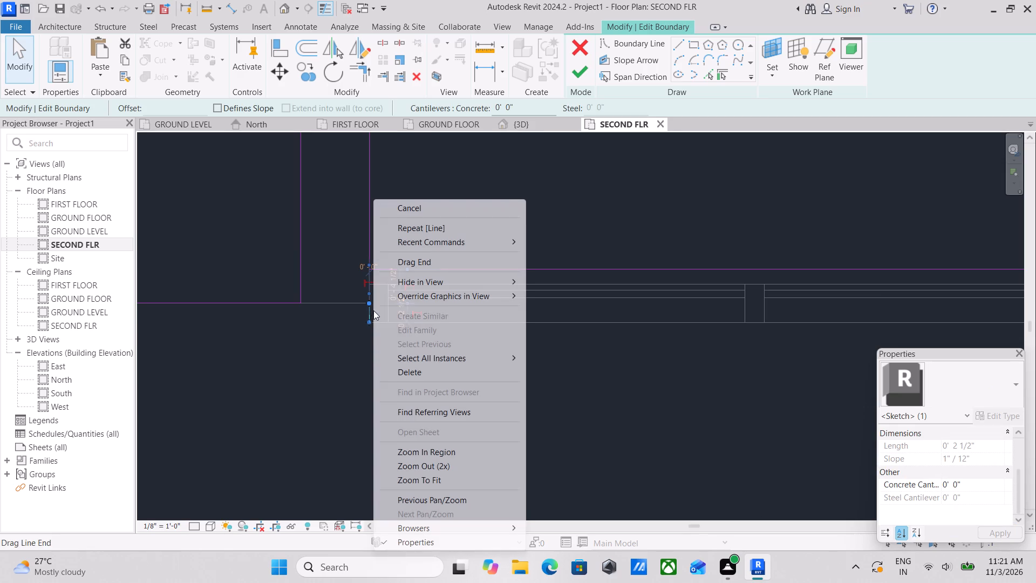
pyautogui.click(421, 375)
# Finish the second-floor slab's boundary sketch without attaching the walls below to the floor.
pyautogui.scroll(-10, 441, 276)
pyautogui.moveTo(473, 223); pyautogui.dragTo(456, 265, button='middle')
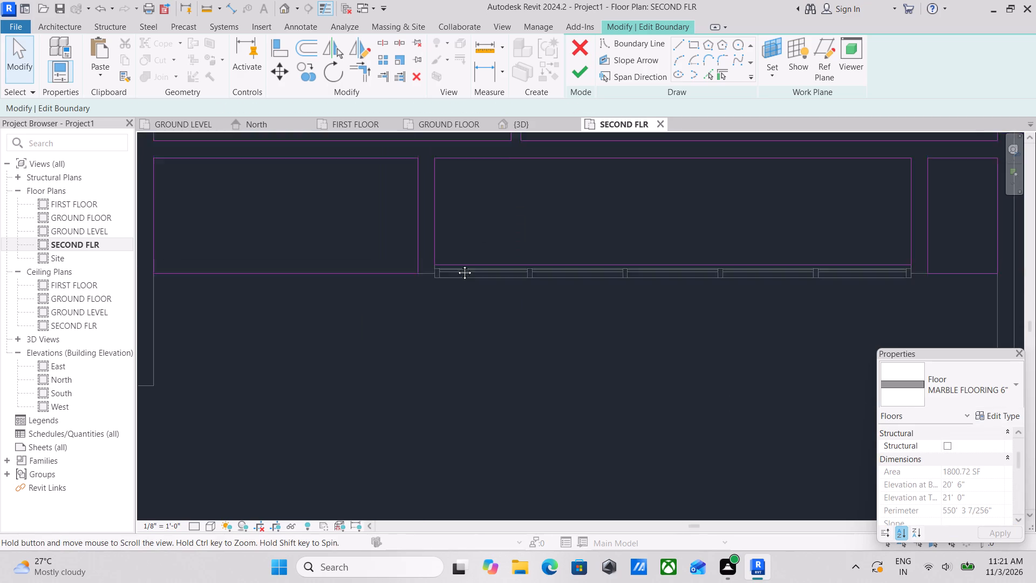
pyautogui.moveTo(456, 265); pyautogui.dragTo(440, 304, button='middle')
pyautogui.scroll(1, 440, 304)
pyautogui.click(582, 75)
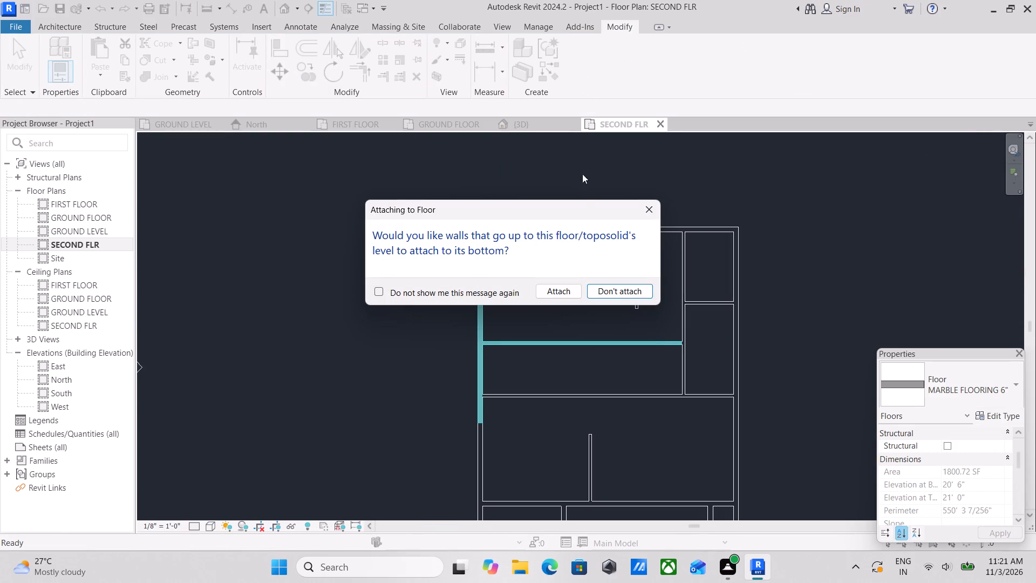
pyautogui.click(638, 286)
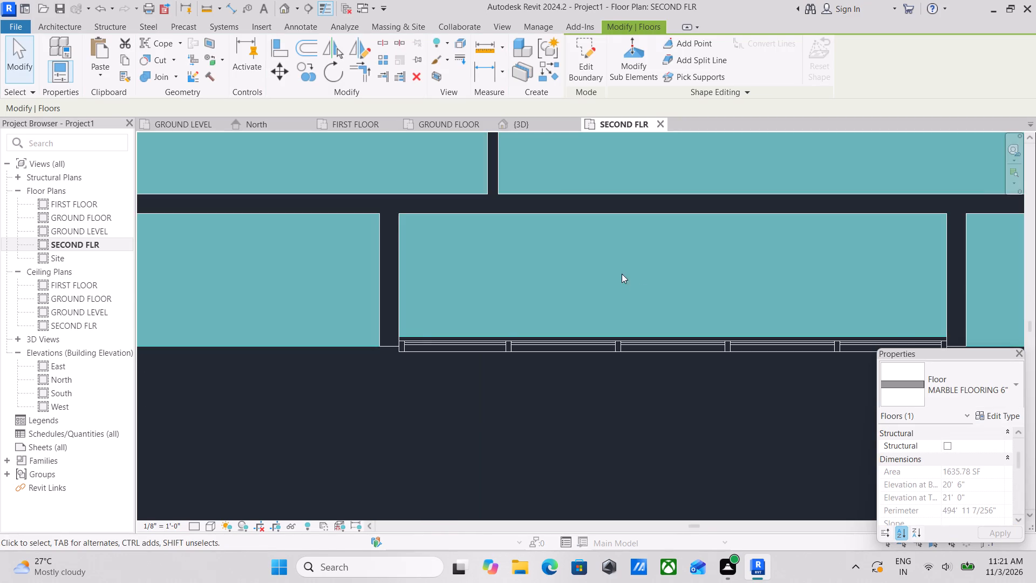
# Examine the revised second-floor slab and the front glazed bay in the 3D view.
pyautogui.scroll(-8, 578, 245)
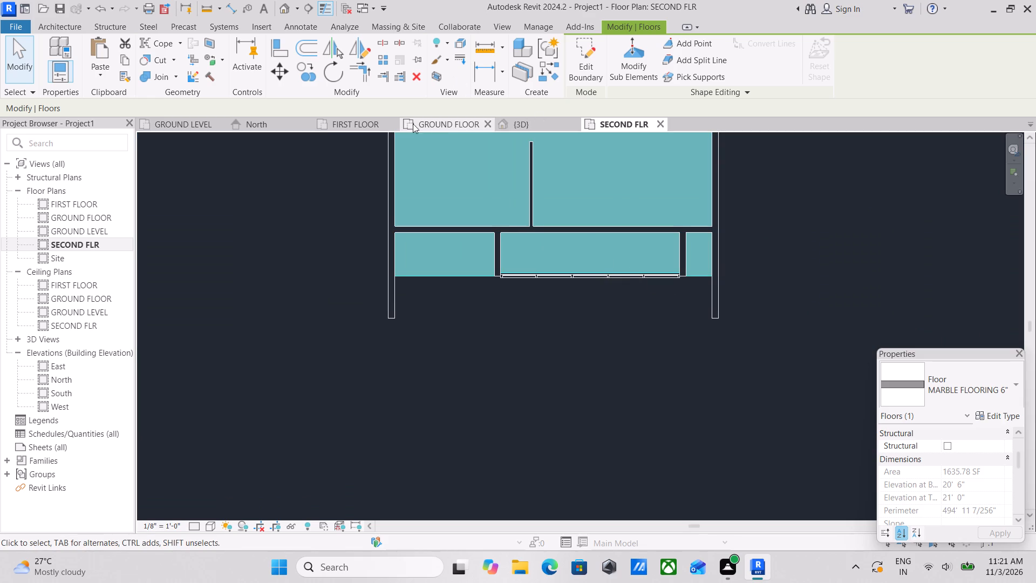
pyautogui.click(531, 124)
pyautogui.scroll(-3, 584, 278)
pyautogui.moveTo(579, 275); pyautogui.dragTo(565, 207, button='middle')
pyautogui.scroll(1, 565, 209)
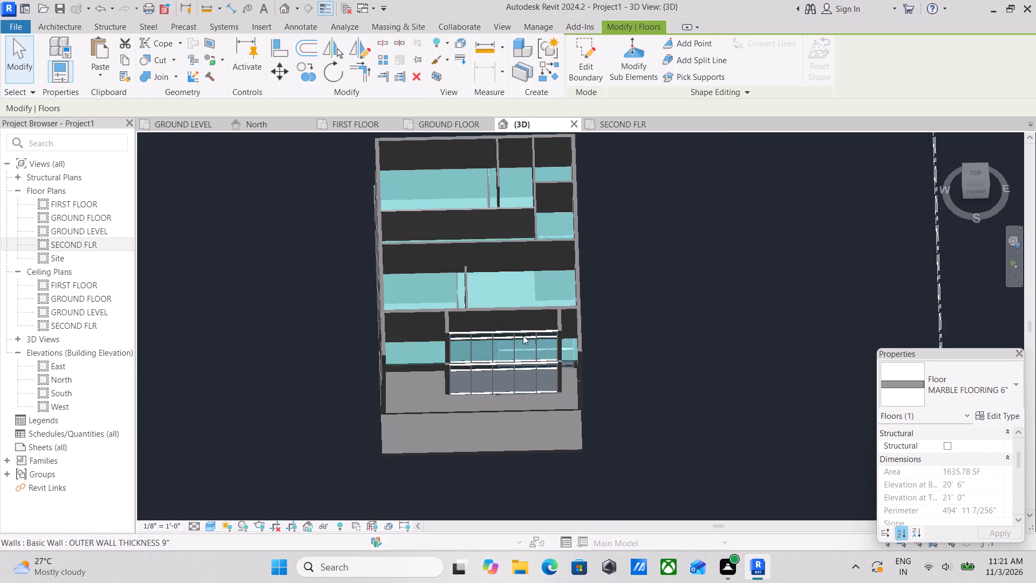
pyautogui.scroll(1, 436, 408)
pyautogui.press('Escape')
pyautogui.scroll(-2, 504, 381)
pyautogui.keyDown('shift'); pyautogui.moveTo(478, 379); pyautogui.dragTo(543, 320, button='middle'); pyautogui.keyUp('shift')
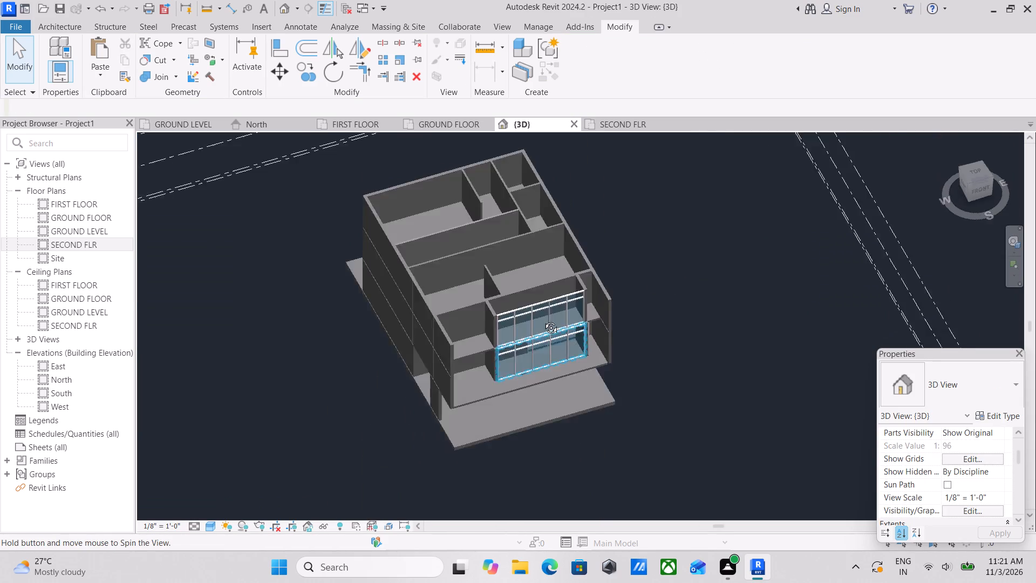
pyautogui.keyDown('shift'); pyautogui.moveTo(543, 320); pyautogui.dragTo(615, 303, button='middle'); pyautogui.keyUp('shift')
pyautogui.keyDown('shift'); pyautogui.moveTo(610, 303); pyautogui.dragTo(550, 267, button='middle'); pyautogui.keyUp('shift')
pyautogui.keyDown('shift'); pyautogui.scroll(7, 550, 267); pyautogui.keyUp('shift')
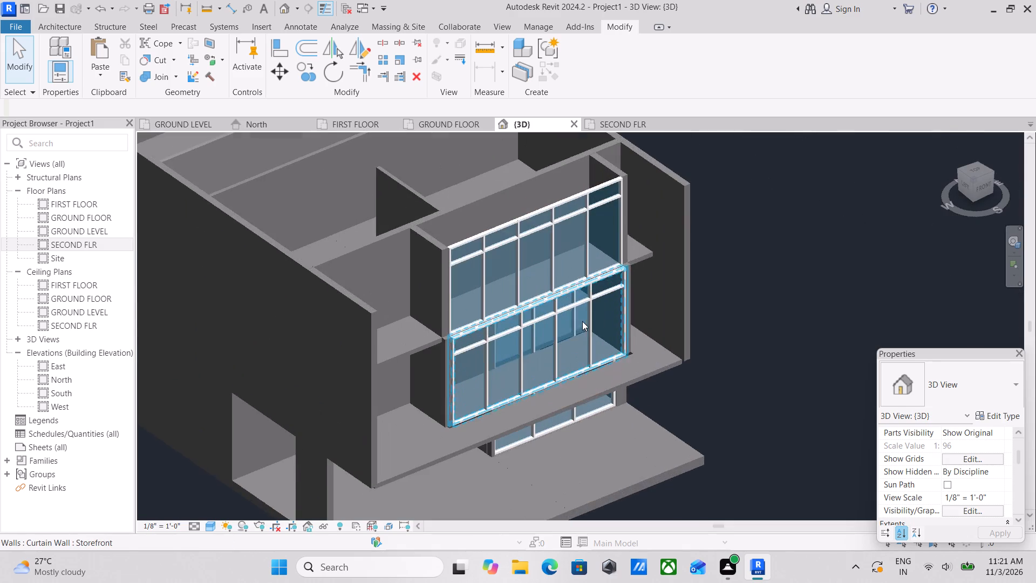
pyautogui.scroll(2, 516, 331)
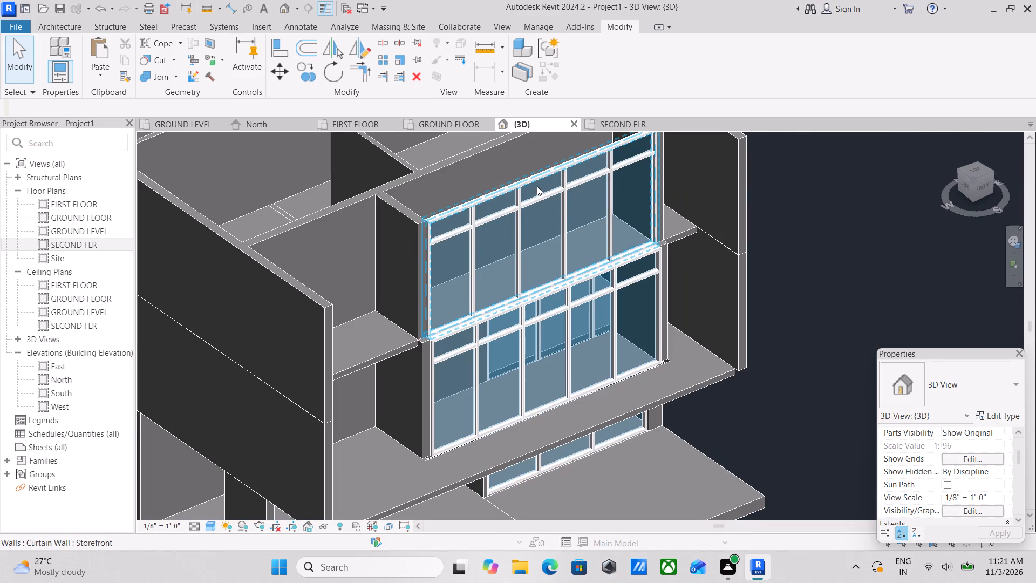
# Delete the second-floor Storefront curtain wall at the front of the bay.
pyautogui.click(537, 186)
pyautogui.rightClick(537, 186)
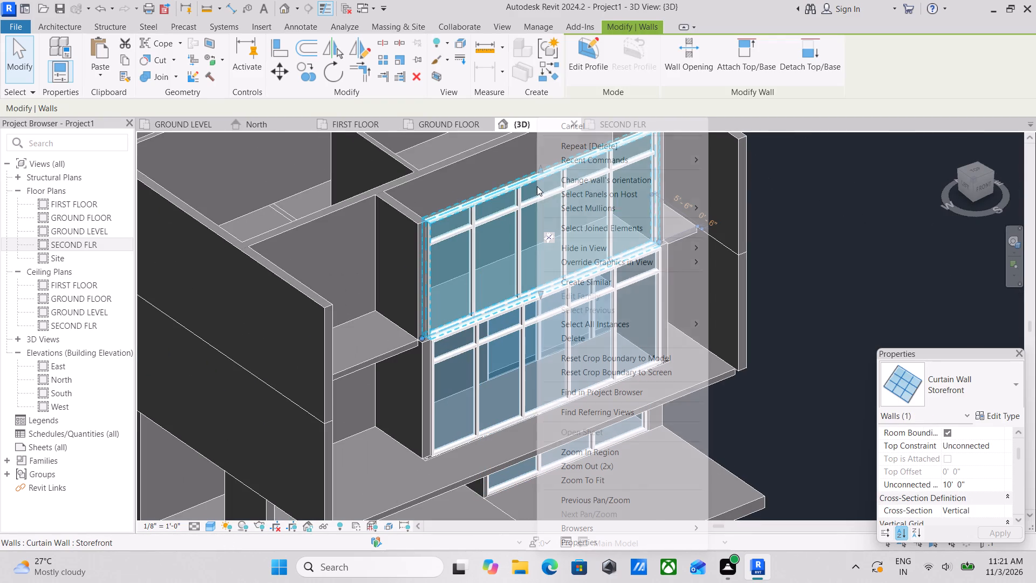
pyautogui.click(584, 340)
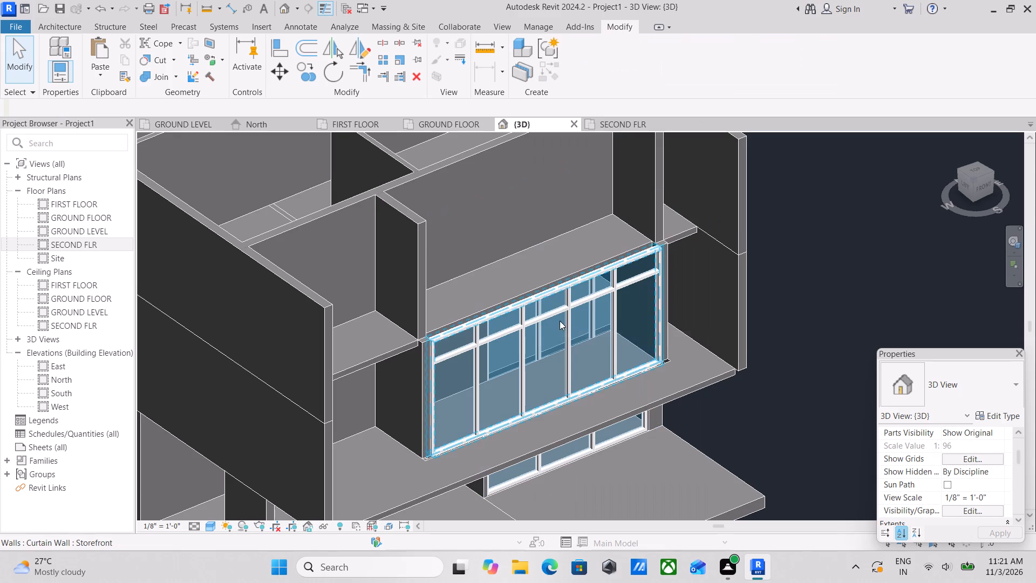
# Stretch the top of the bay's front Storefront curtain wall upward through the second storey, to a height of about 20'.
pyautogui.click(548, 289)
pyautogui.scroll(1, 578, 281)
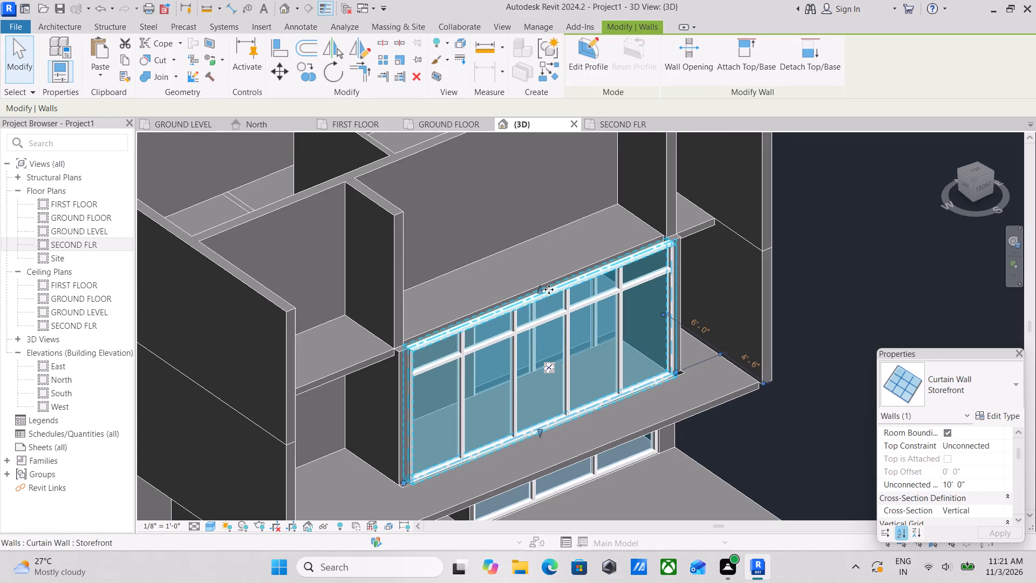
pyautogui.moveTo(542, 289); pyautogui.dragTo(514, 185)
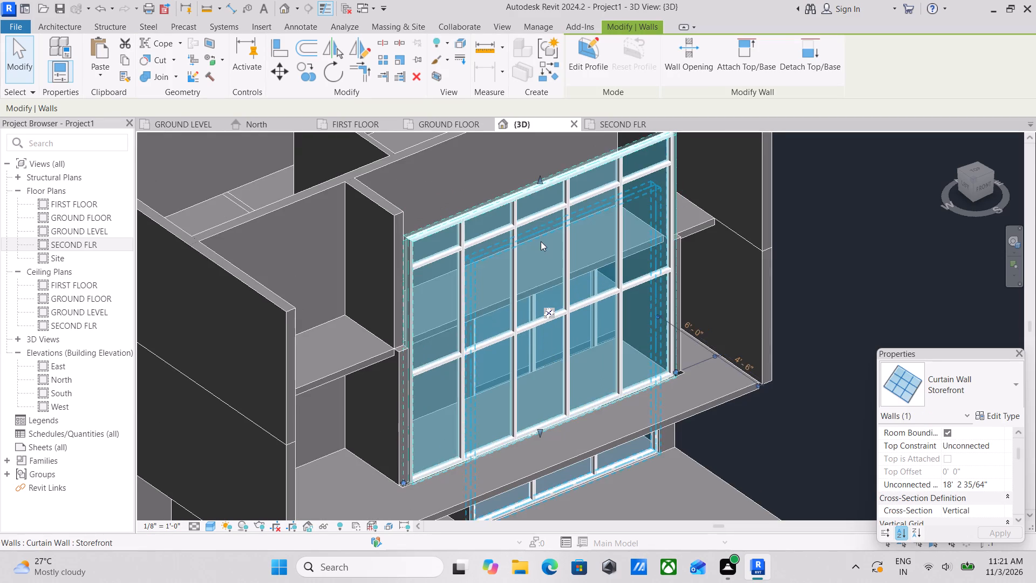
pyautogui.scroll(-2, 540, 242)
pyautogui.moveTo(539, 242); pyautogui.dragTo(529, 287, button='middle')
pyautogui.scroll(2, 537, 247)
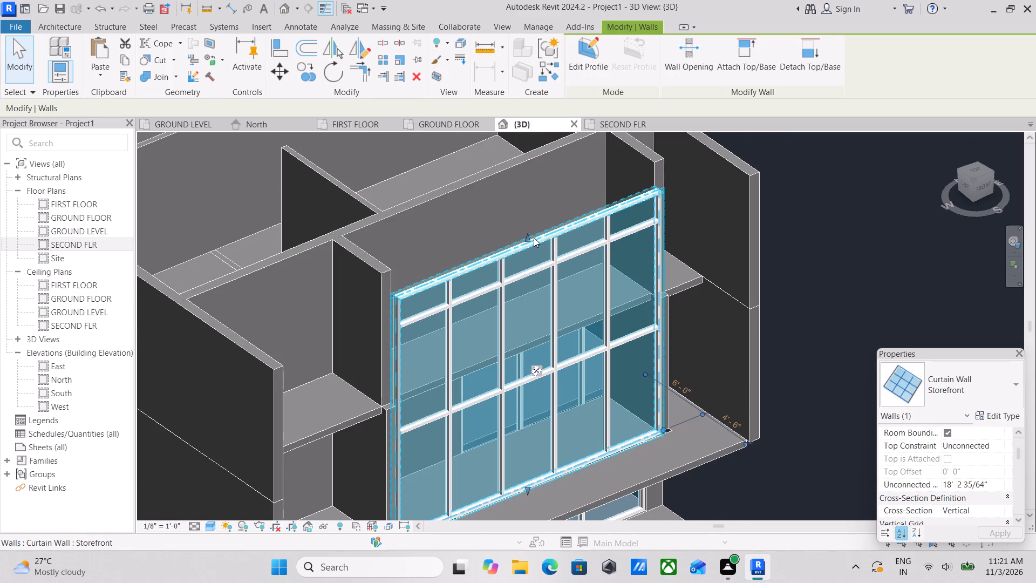
pyautogui.moveTo(529, 236); pyautogui.dragTo(517, 219)
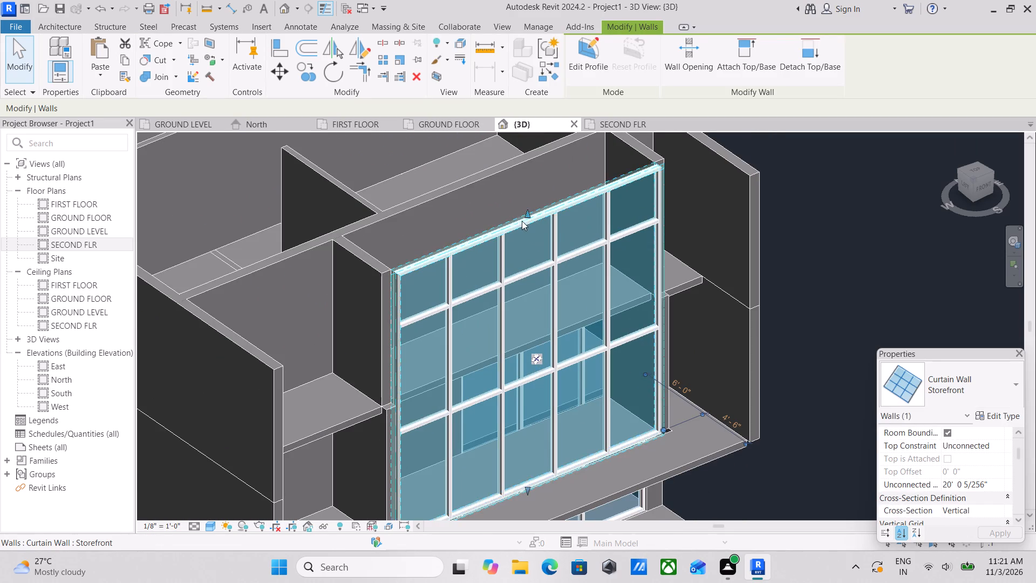
pyautogui.scroll(-3, 523, 221)
pyautogui.scroll(-1, 555, 334)
pyautogui.press('Escape')
pyautogui.scroll(-2, 557, 343)
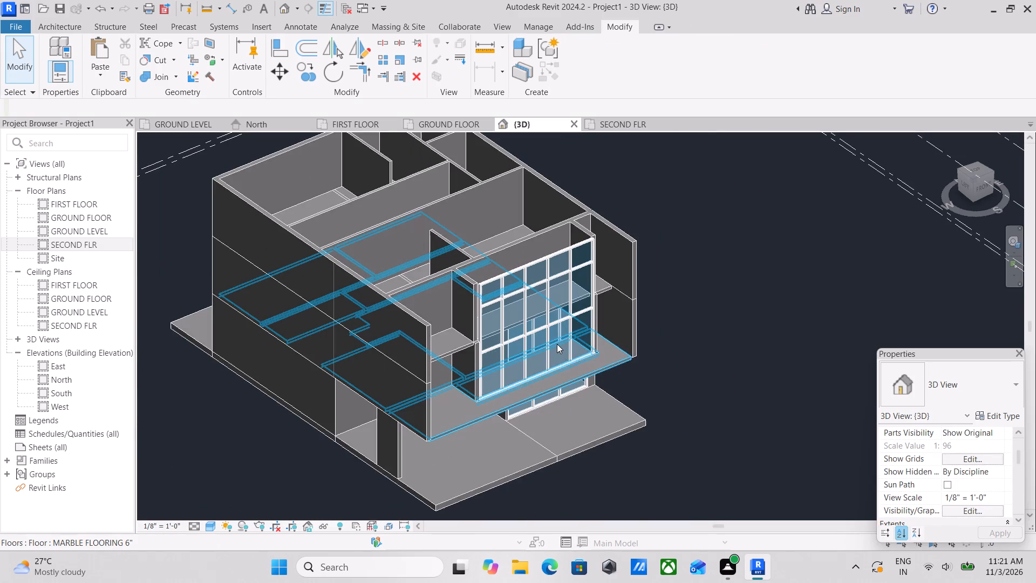
# Examine the heightened bay curtain wall from the front and the west side in the 3D view.
pyautogui.keyDown('shift'); pyautogui.moveTo(558, 343); pyautogui.dragTo(569, 323, button='middle'); pyautogui.keyUp('shift')
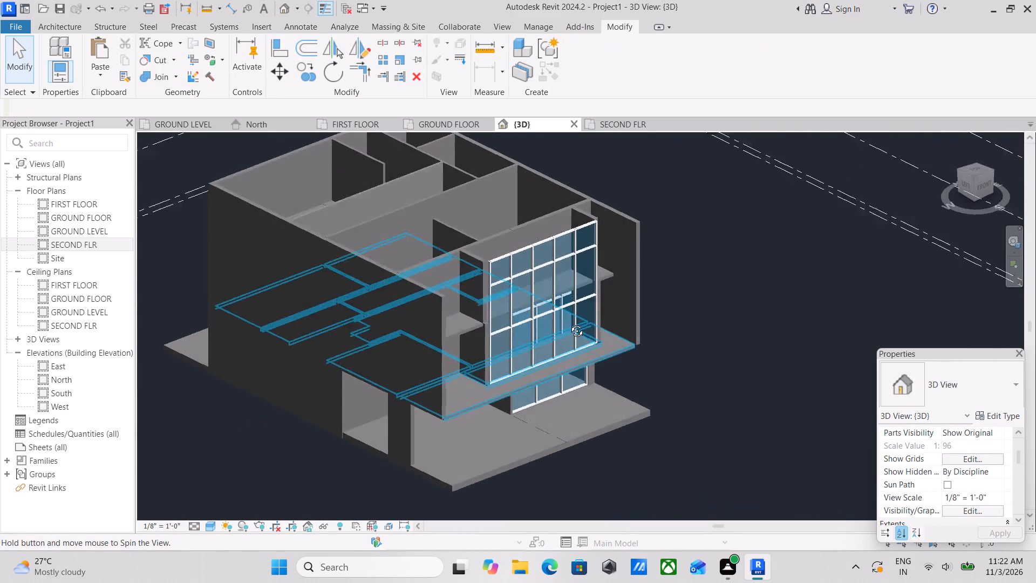
pyautogui.keyDown('shift'); pyautogui.moveTo(569, 323); pyautogui.dragTo(582, 418, button='middle'); pyautogui.keyUp('shift')
pyautogui.keyDown('shift'); pyautogui.moveTo(568, 335); pyautogui.dragTo(461, 271, button='middle'); pyautogui.keyUp('shift')
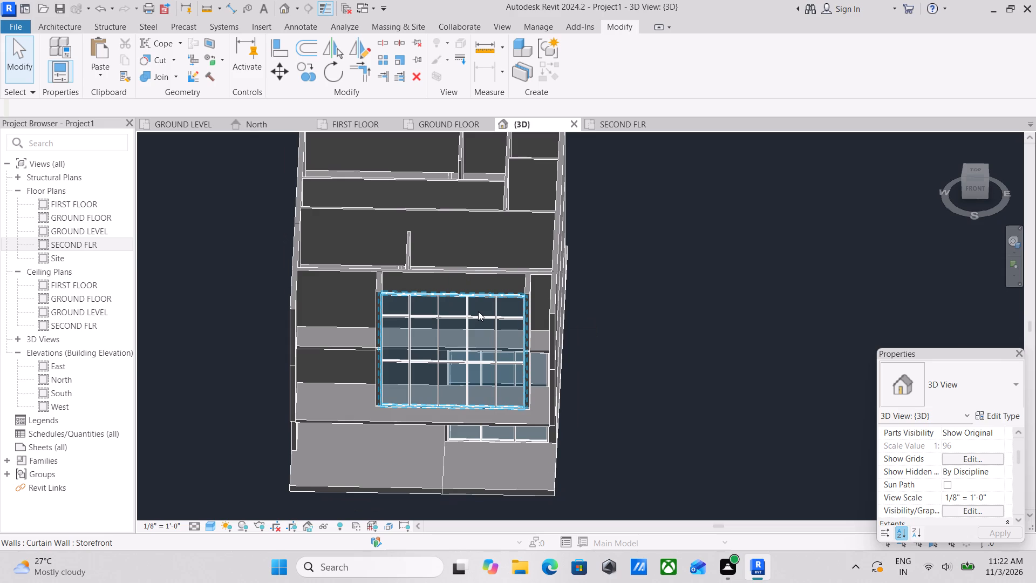
pyautogui.scroll(3, 401, 349)
pyautogui.scroll(-5, 416, 331)
pyautogui.keyDown('shift'); pyautogui.moveTo(418, 338); pyautogui.dragTo(590, 276, button='middle'); pyautogui.keyUp('shift')
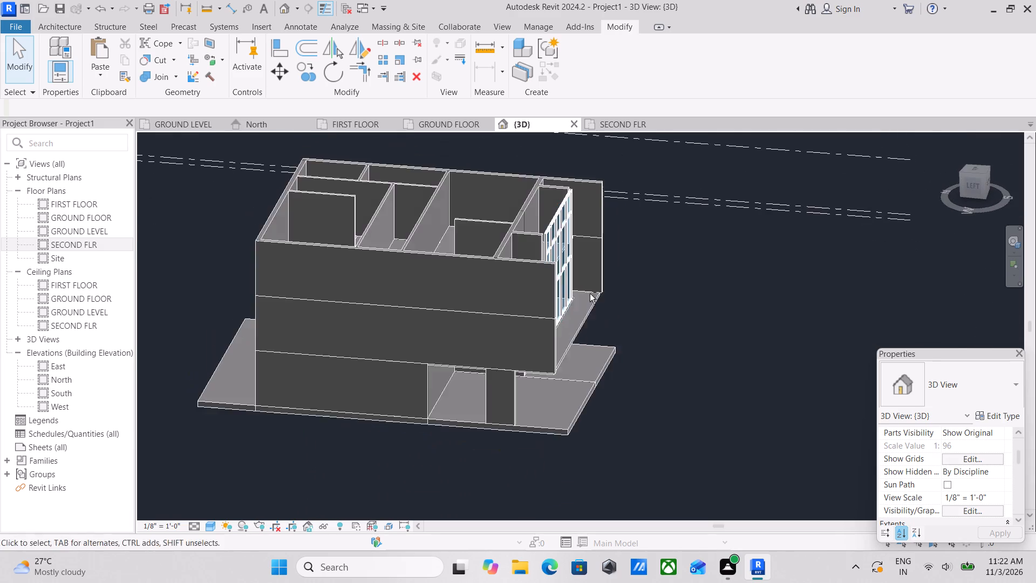
pyautogui.scroll(2, 583, 318)
pyautogui.keyDown('shift'); pyautogui.scroll(-1, 583, 318); pyautogui.keyUp('shift')
pyautogui.keyDown('shift'); pyautogui.moveTo(583, 318); pyautogui.dragTo(486, 243, button='middle'); pyautogui.keyUp('shift')
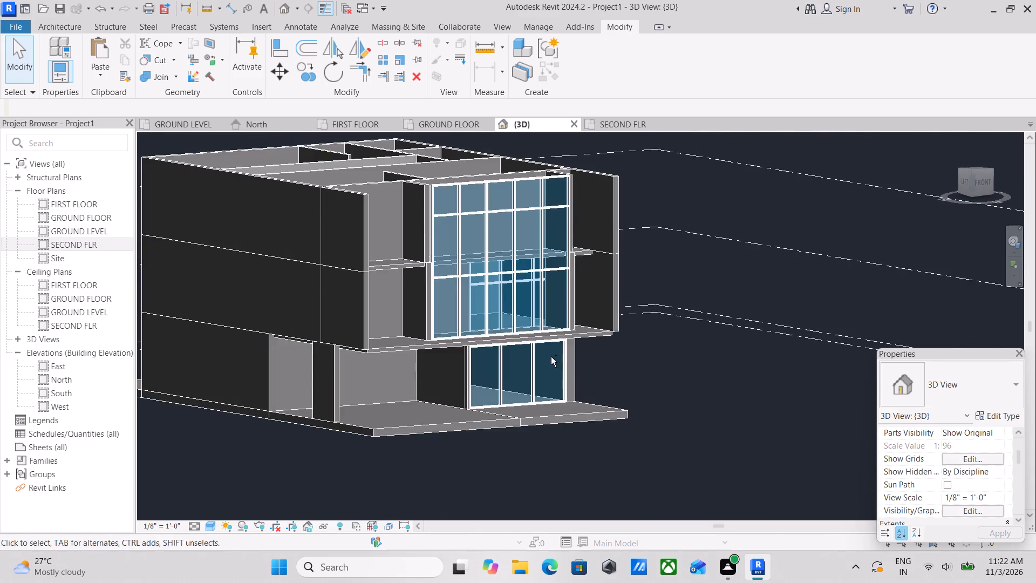
pyautogui.keyDown('shift'); pyautogui.moveTo(550, 357); pyautogui.dragTo(466, 316, button='middle'); pyautogui.keyUp('shift')
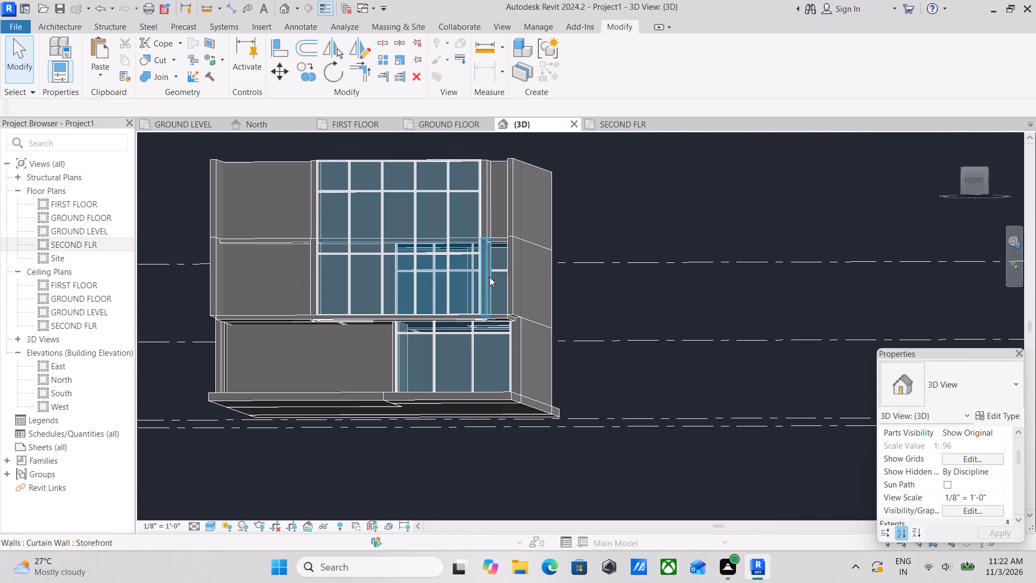
pyautogui.moveTo(497, 342); pyautogui.dragTo(531, 368, button='middle')
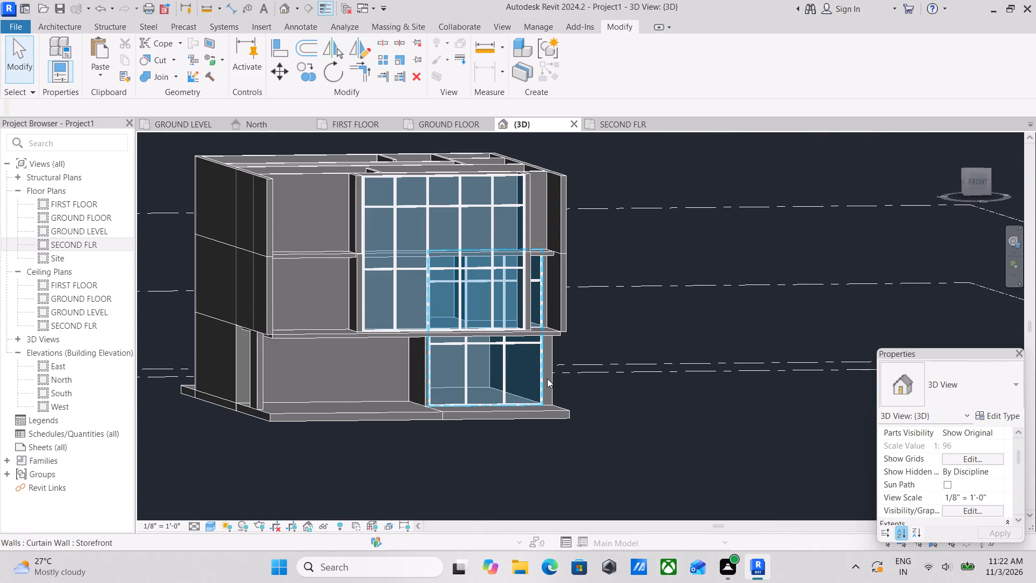
# Inspect the Storefront curtain wall and the 9" outer wall behind the bay, where the glazing rises from the ground floor.
pyautogui.click(542, 377)
pyautogui.scroll(-2, 543, 386)
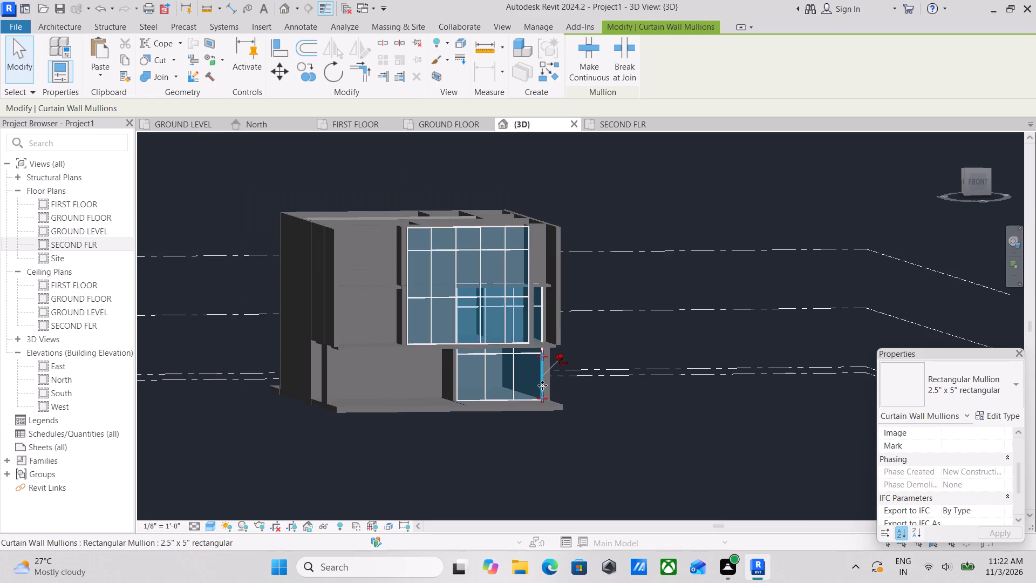
pyautogui.scroll(2, 542, 384)
pyautogui.press('Escape')
pyautogui.scroll(5, 545, 291)
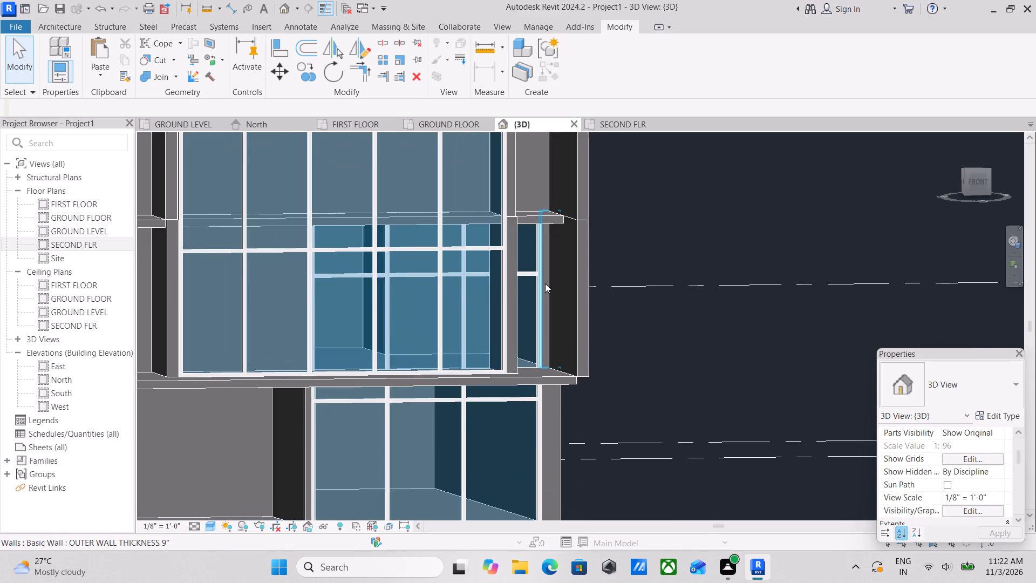
pyautogui.click(545, 283)
pyautogui.scroll(-1, 535, 324)
pyautogui.moveTo(535, 329); pyautogui.dragTo(540, 349, button='middle')
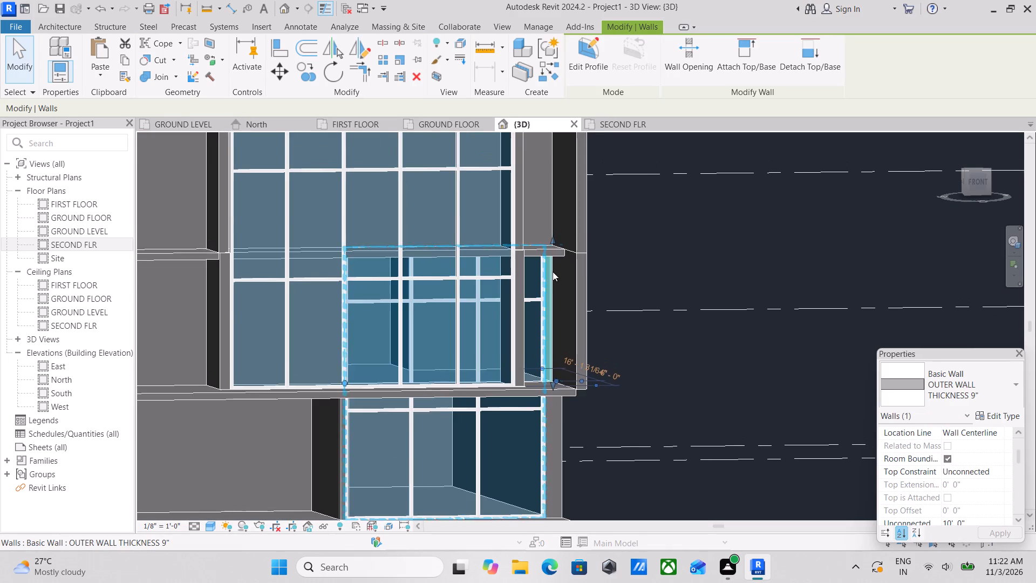
pyautogui.press('Escape')
pyautogui.scroll(2, 551, 261)
pyautogui.scroll(-2, 538, 272)
pyautogui.moveTo(538, 272); pyautogui.dragTo(542, 284, button='middle')
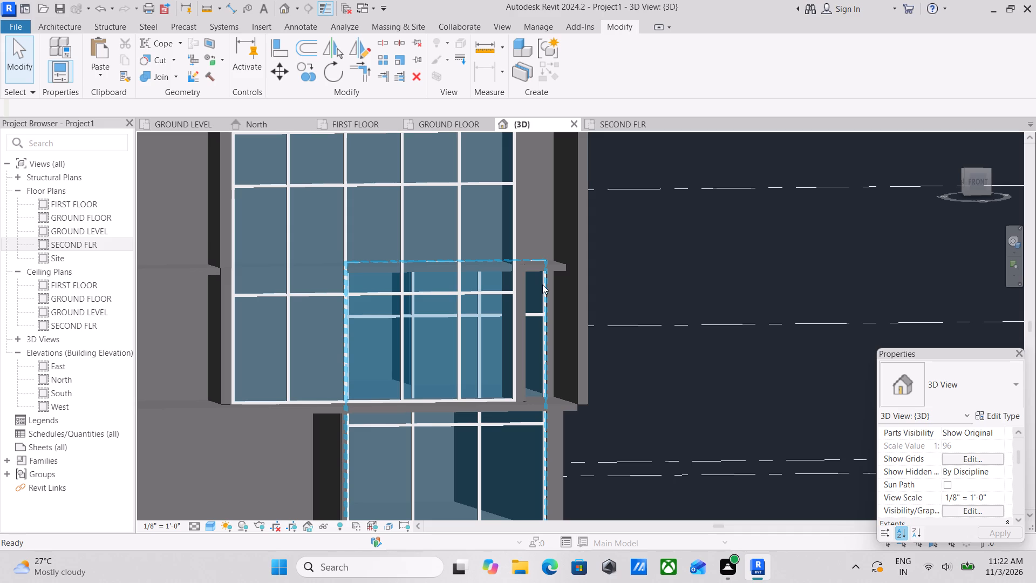
# Examine the bay glazing's top edge, its side walls and the glazing behind it from several 3D angles.
pyautogui.scroll(-2, 279, 276)
pyautogui.moveTo(265, 273); pyautogui.dragTo(307, 348, button='middle')
pyautogui.scroll(-2, 417, 366)
pyautogui.moveTo(415, 362); pyautogui.dragTo(442, 406, button='middle')
pyautogui.scroll(1, 444, 410)
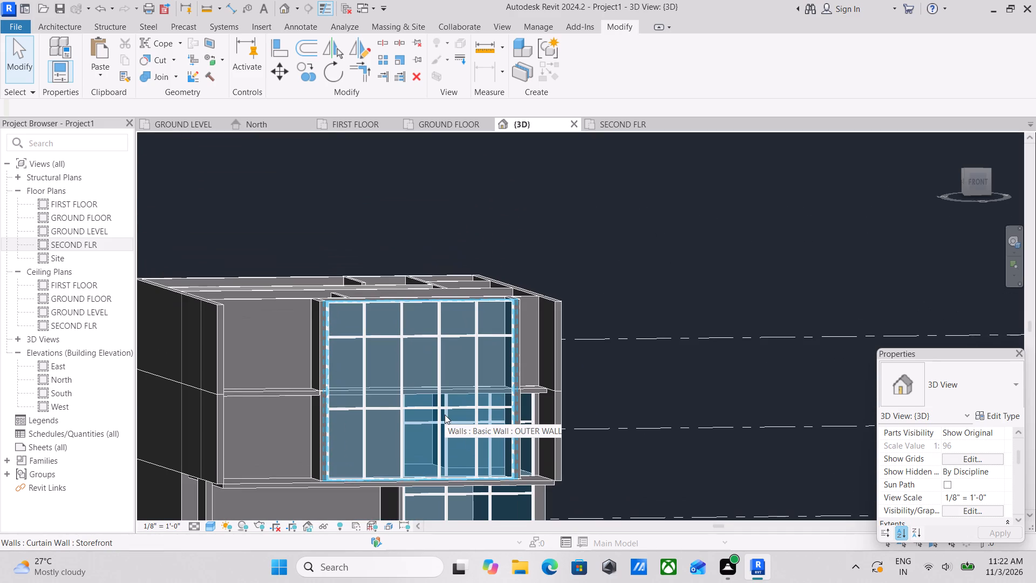
pyautogui.scroll(1, 362, 330)
pyautogui.scroll(-3, 360, 321)
pyautogui.scroll(-3, 404, 358)
pyautogui.keyDown('shift'); pyautogui.moveTo(388, 355); pyautogui.dragTo(470, 494, button='middle'); pyautogui.keyUp('shift')
pyautogui.keyDown('shift'); pyautogui.scroll(1, 469, 494); pyautogui.keyUp('shift')
pyautogui.scroll(5, 447, 394)
pyautogui.moveTo(455, 397); pyautogui.dragTo(335, 364, button='middle')
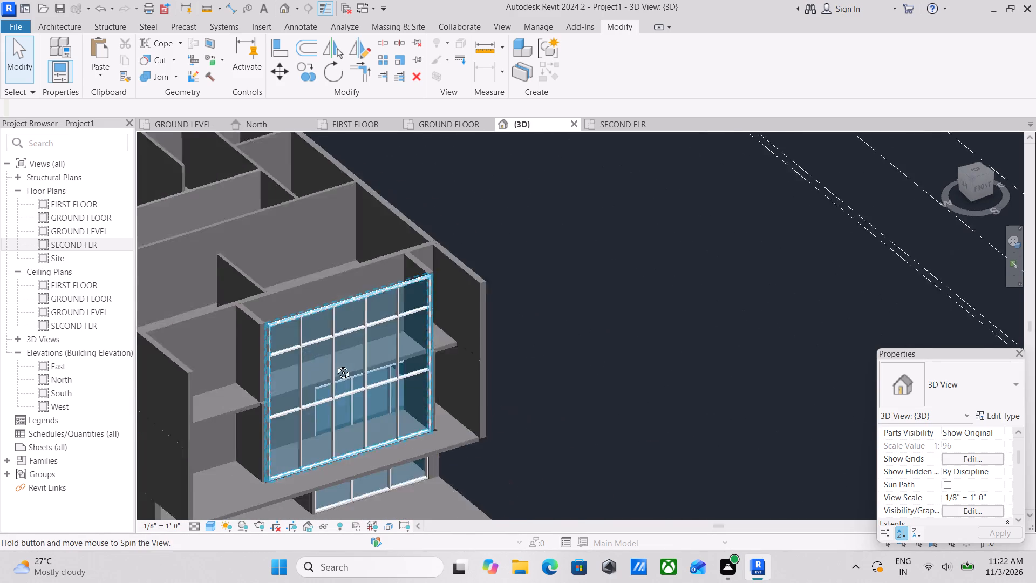
pyautogui.moveTo(335, 364); pyautogui.dragTo(345, 266, button='middle')
pyautogui.scroll(-2, 369, 357)
pyautogui.moveTo(364, 360); pyautogui.dragTo(481, 364, button='middle')
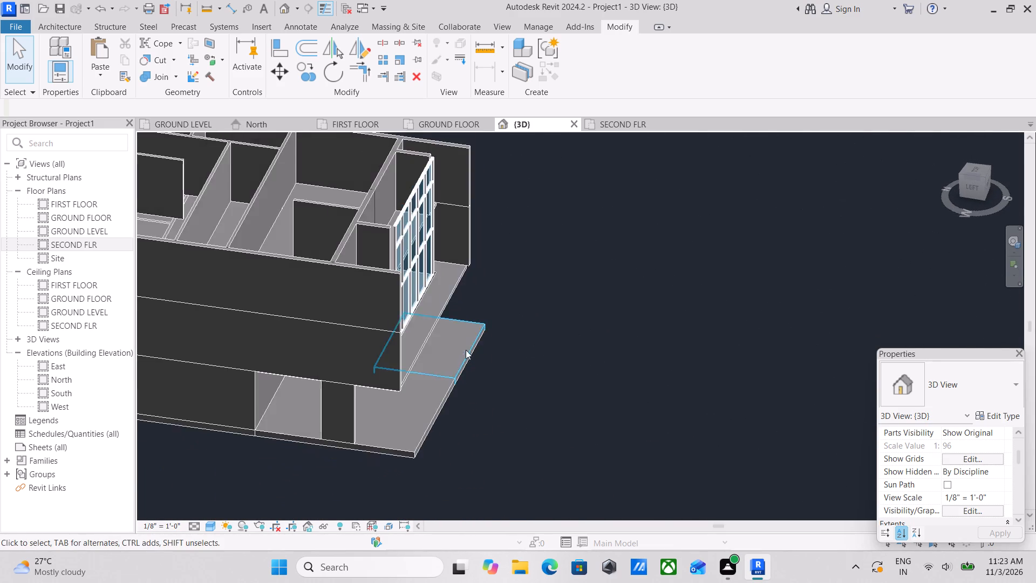
pyautogui.scroll(3, 456, 341)
pyautogui.scroll(2, 413, 269)
pyautogui.keyDown('shift'); pyautogui.moveTo(409, 249); pyautogui.dragTo(499, 452, button='middle'); pyautogui.keyUp('shift')
pyautogui.keyDown('shift'); pyautogui.moveTo(456, 418); pyautogui.dragTo(207, 335, button='middle'); pyautogui.keyUp('shift')
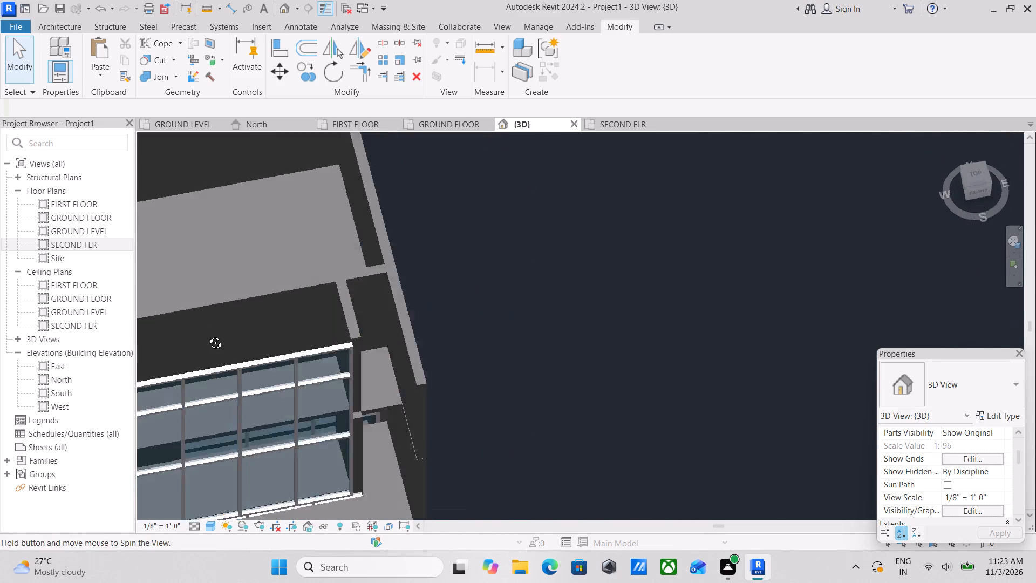
pyautogui.keyDown('shift'); pyautogui.moveTo(207, 335); pyautogui.dragTo(194, 325, button='middle'); pyautogui.keyUp('shift')
pyautogui.keyDown('shift'); pyautogui.scroll(1, 195, 323); pyautogui.keyUp('shift')
pyautogui.scroll(-2, 225, 326)
pyautogui.moveTo(225, 326); pyautogui.dragTo(481, 246, button='middle')
pyautogui.scroll(-1, 486, 276)
pyautogui.moveTo(486, 276); pyautogui.dragTo(517, 243, button='middle')
pyautogui.keyDown('shift'); pyautogui.scroll(-1, 513, 250); pyautogui.keyUp('shift')
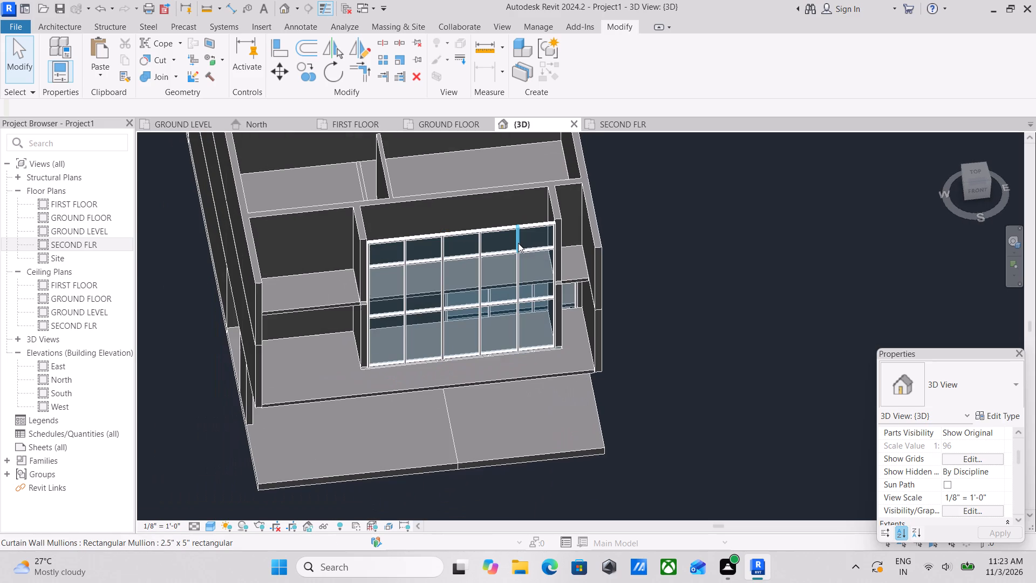
# Delete the Storefront curtain wall embedded in the outer wall behind the bay, working in the FIRST FLOOR plan.
pyautogui.click(369, 119)
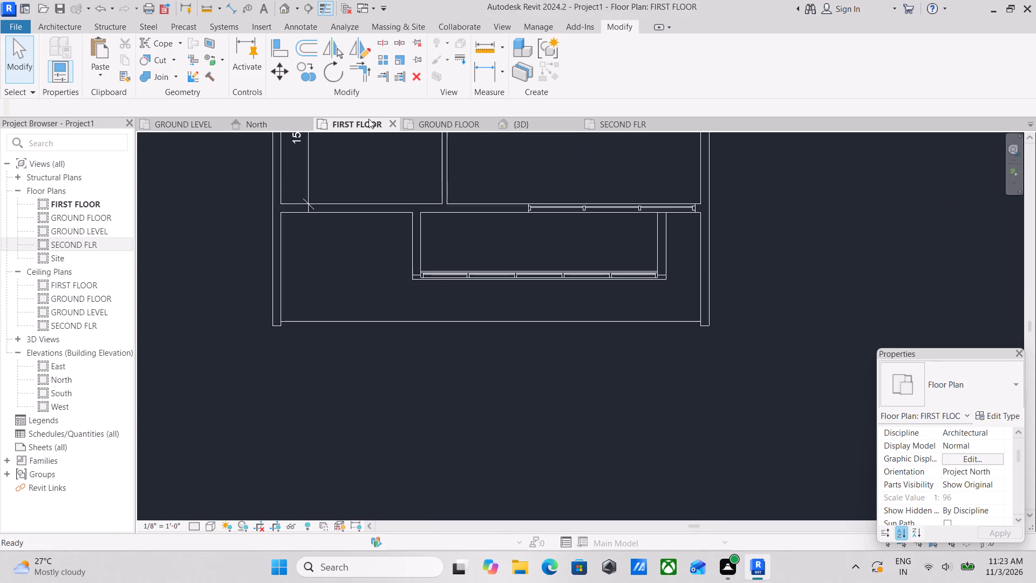
pyautogui.scroll(-1, 597, 215)
pyautogui.moveTo(596, 214); pyautogui.dragTo(585, 260, button='middle')
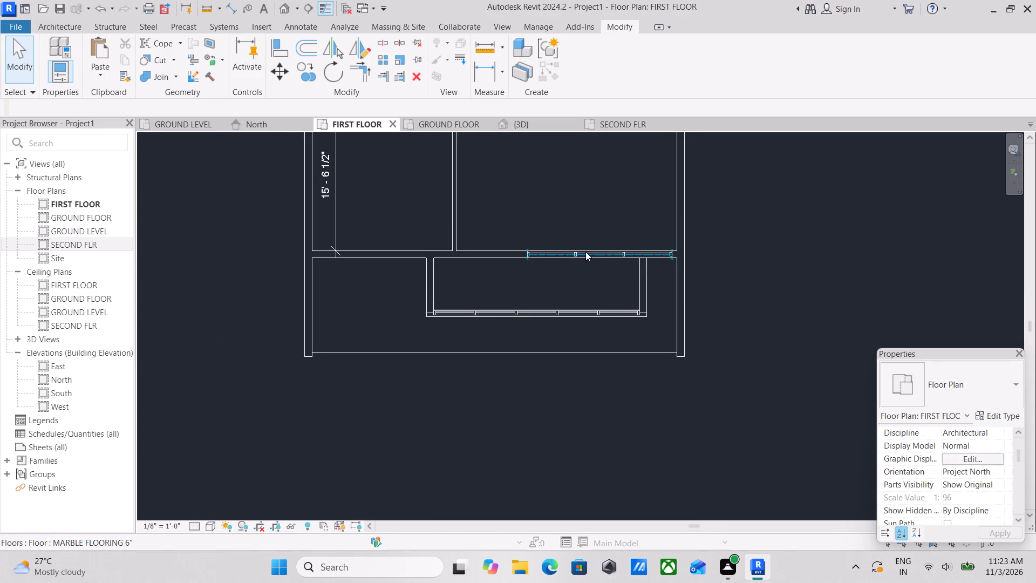
pyautogui.scroll(3, 615, 261)
pyautogui.click(608, 250)
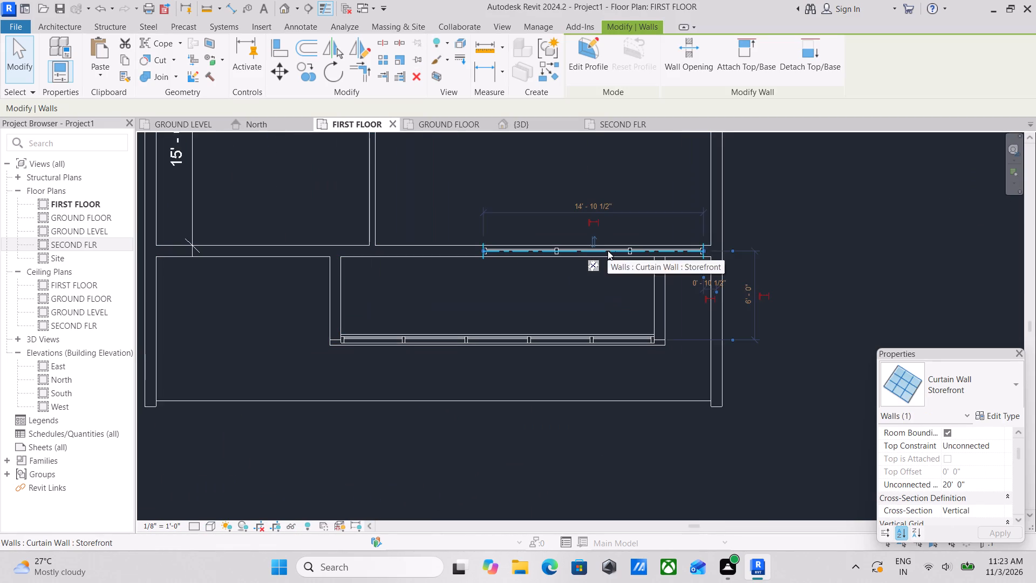
pyautogui.rightClick(608, 250)
pyautogui.click(638, 366)
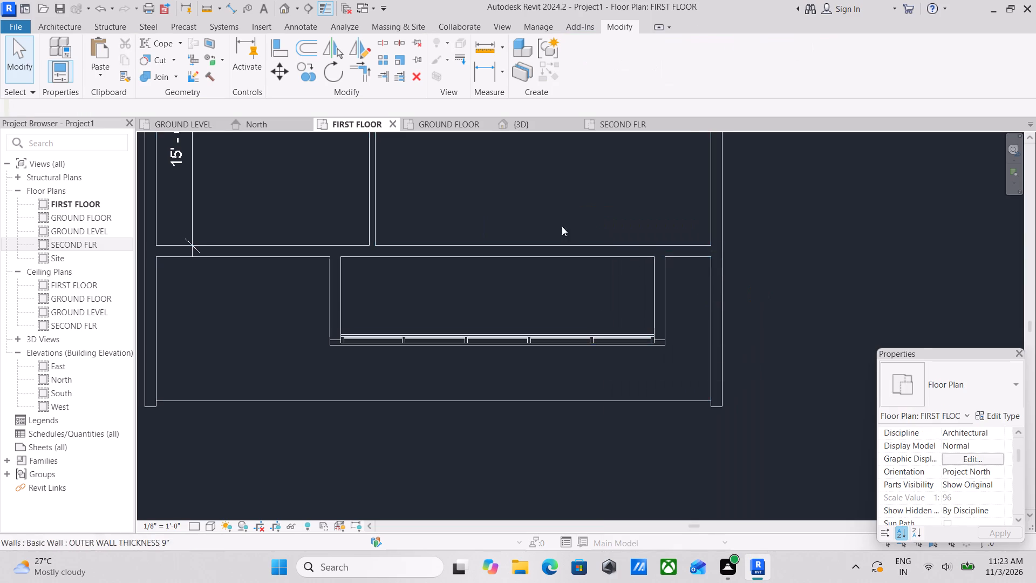
# Start a door placement on the FIRST FLOOR plan and open the Doors folder of the imperial (US) family library.
pyautogui.scroll(-1, 555, 218)
pyautogui.moveTo(555, 218); pyautogui.dragTo(635, 327, button='middle')
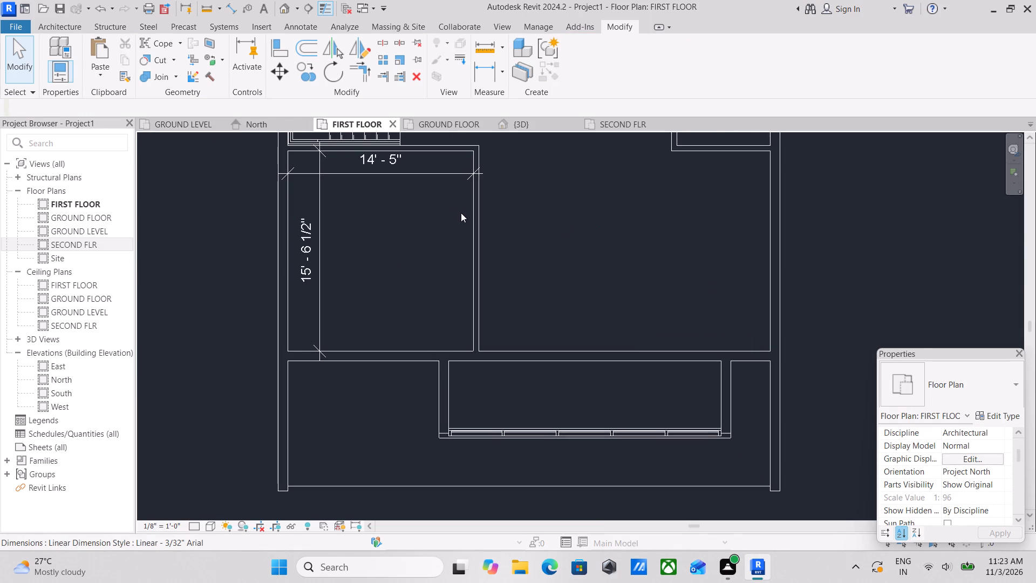
pyautogui.write('dr')
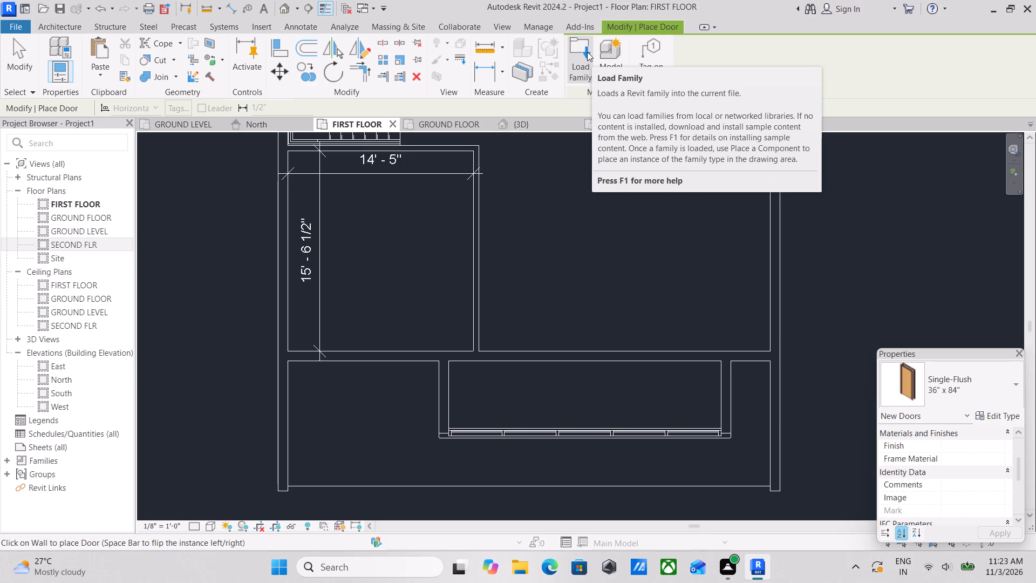
pyautogui.click(587, 52)
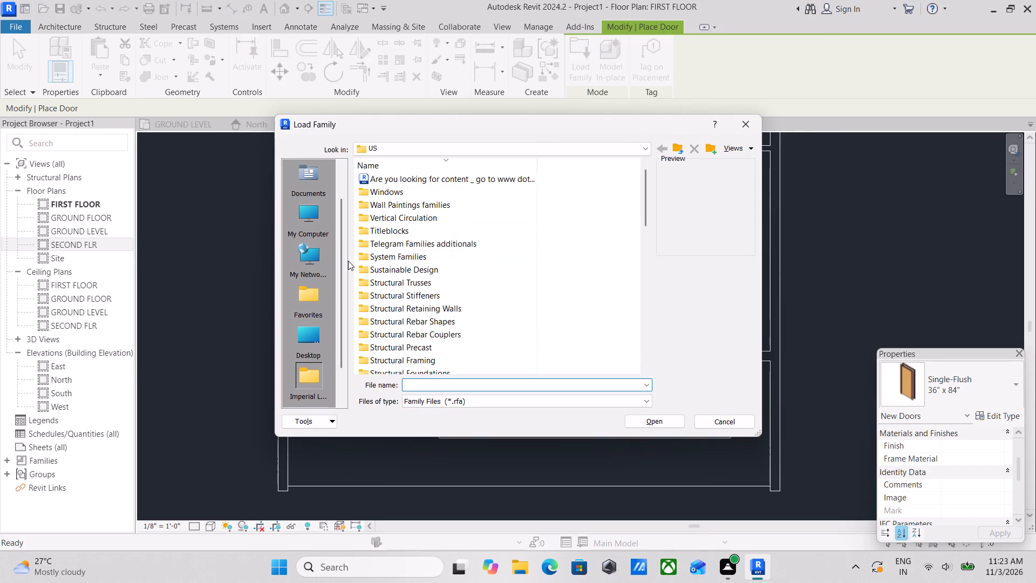
pyautogui.scroll(-3, 407, 242)
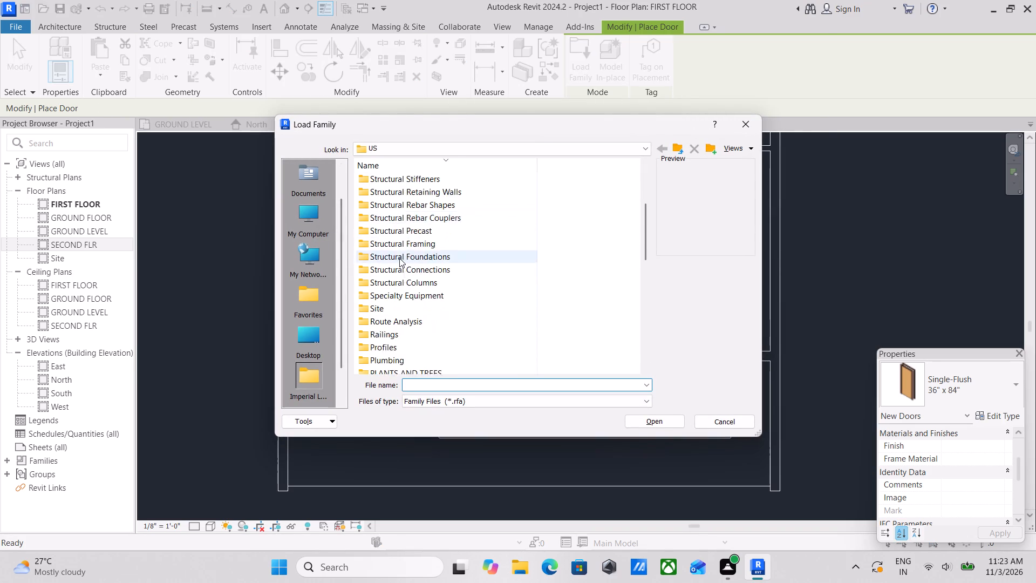
pyautogui.scroll(8, 399, 258)
pyautogui.scroll(-2, 369, 236)
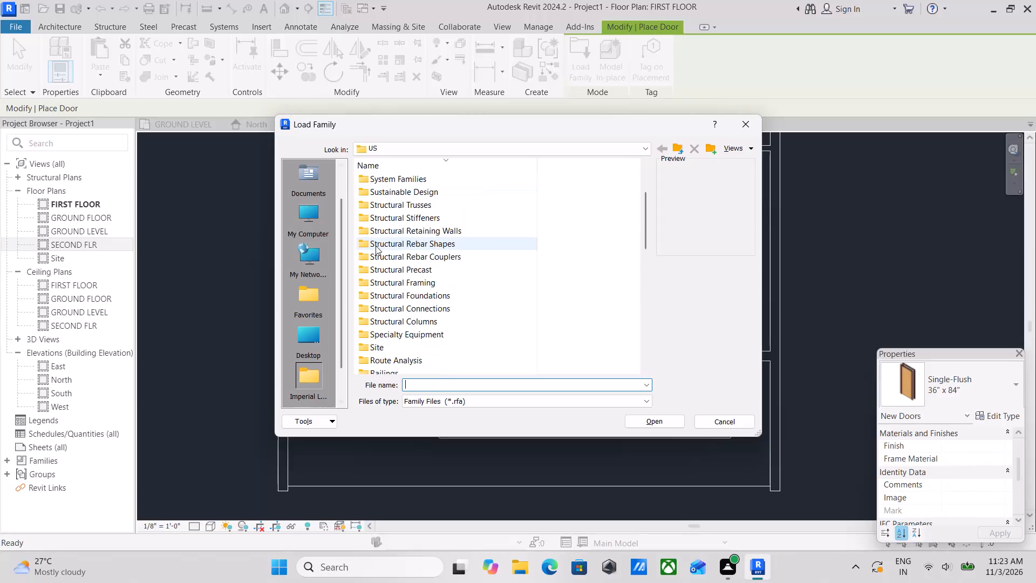
pyautogui.scroll(-4, 402, 286)
pyautogui.scroll(9, 387, 304)
pyautogui.scroll(-2, 297, 355)
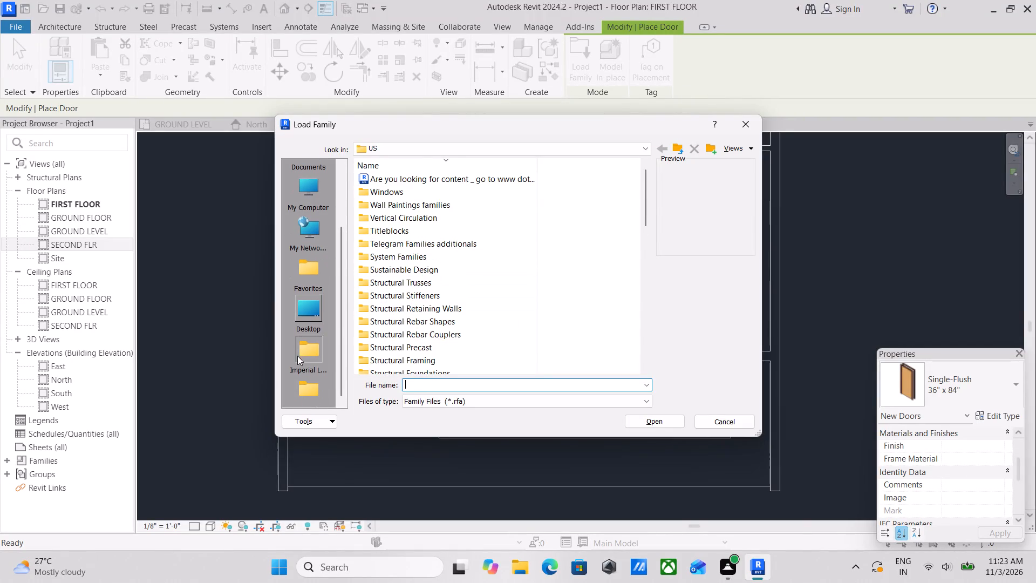
pyautogui.scroll(-3, 297, 356)
pyautogui.click(310, 337)
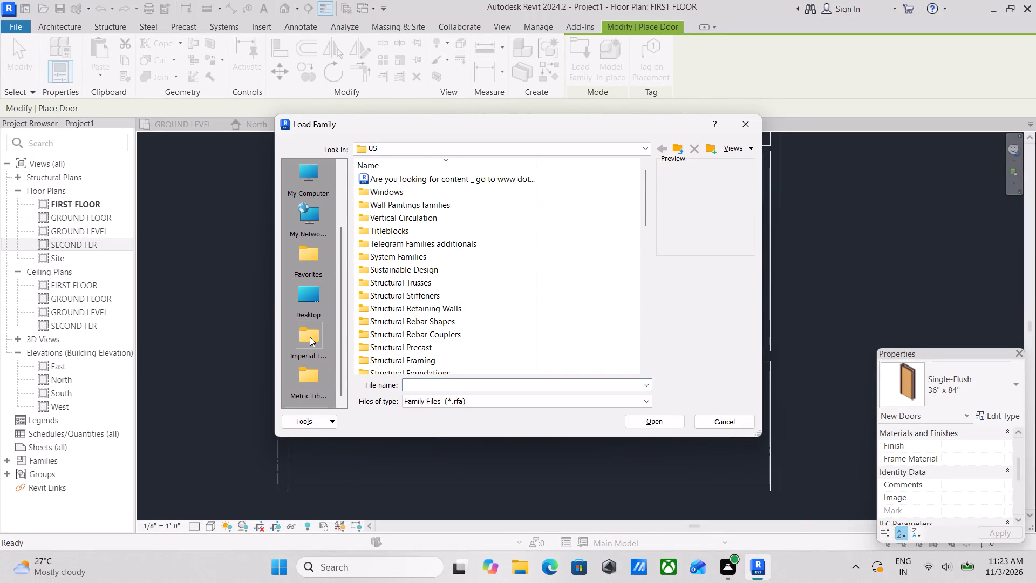
pyautogui.scroll(4, 406, 279)
pyautogui.scroll(-4, 405, 281)
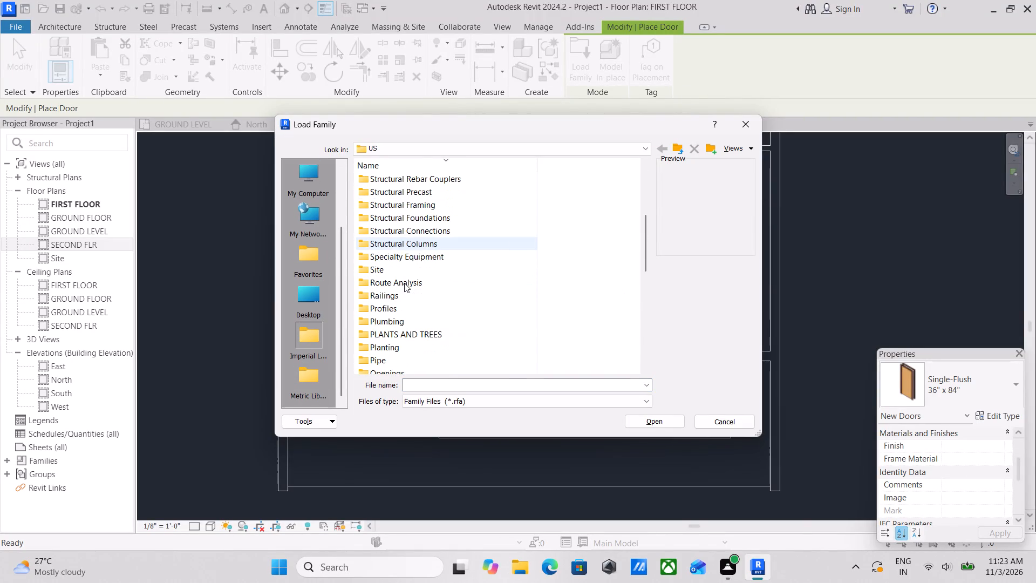
pyautogui.scroll(-3, 398, 285)
pyautogui.scroll(6, 384, 289)
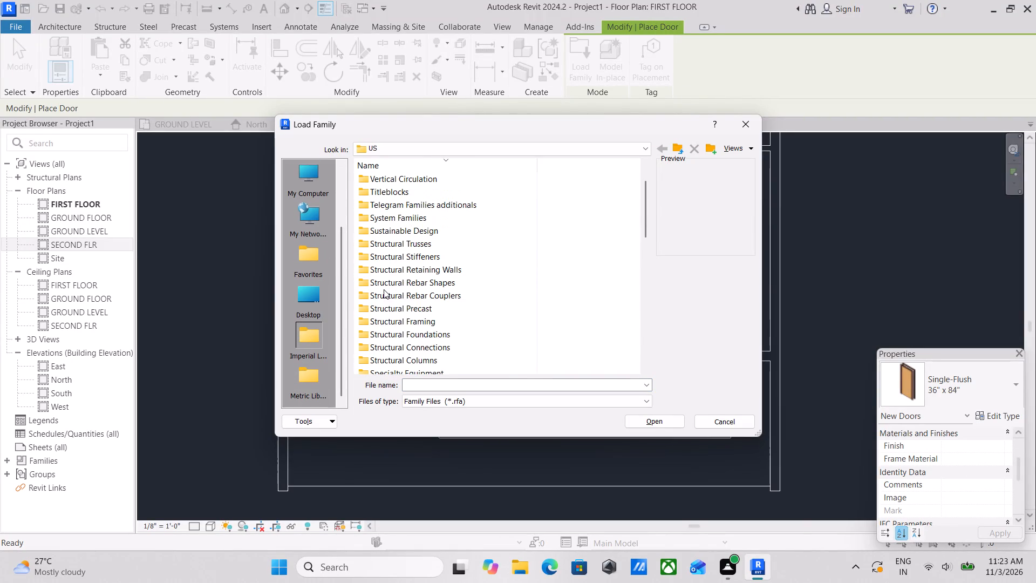
pyautogui.scroll(2, 413, 226)
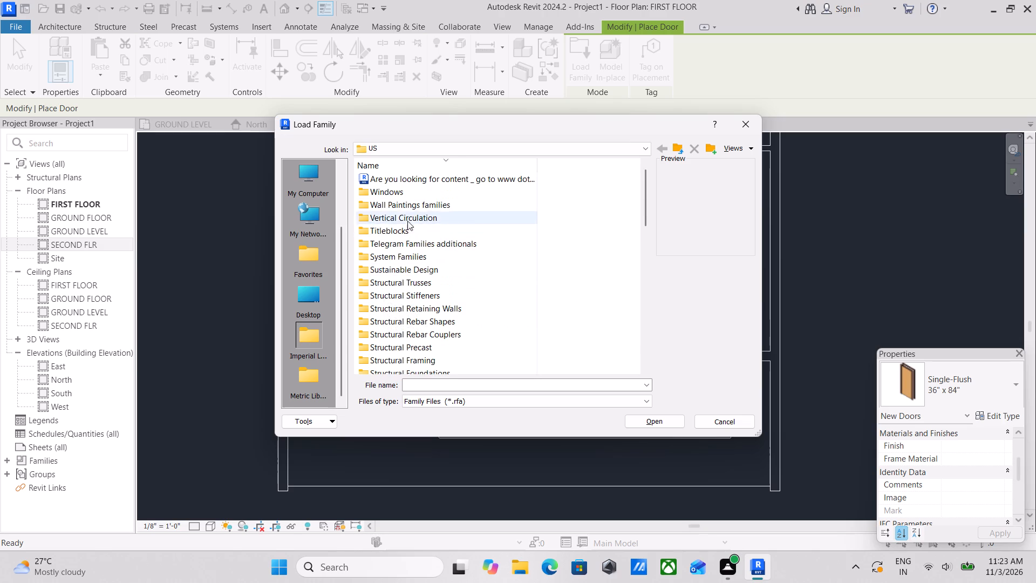
pyautogui.scroll(-2, 379, 211)
pyautogui.scroll(-4, 392, 289)
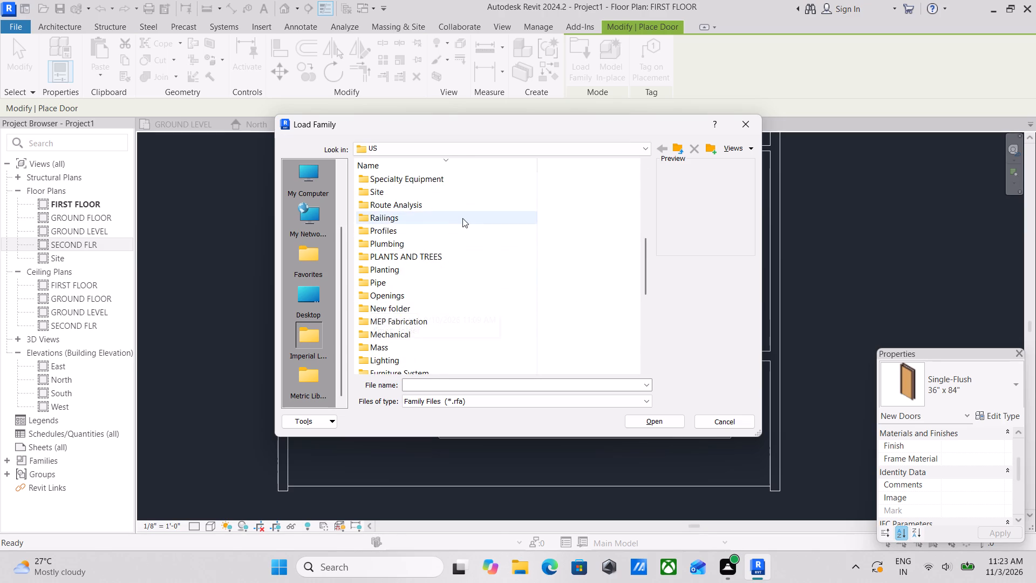
pyautogui.scroll(11, 451, 225)
pyautogui.scroll(-18, 402, 275)
pyautogui.scroll(2, 376, 294)
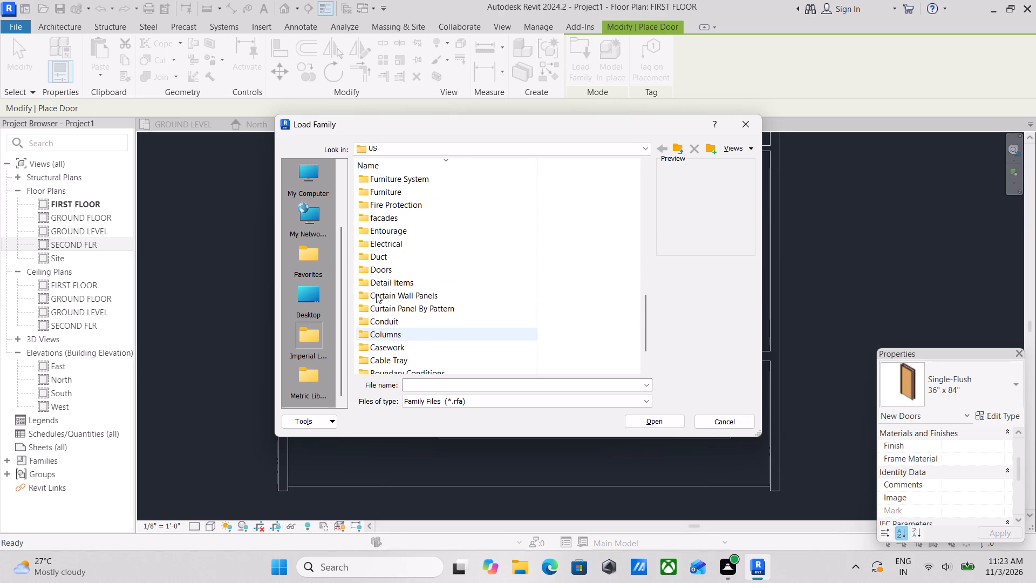
pyautogui.scroll(-1, 376, 294)
pyautogui.doubleClick(392, 269)
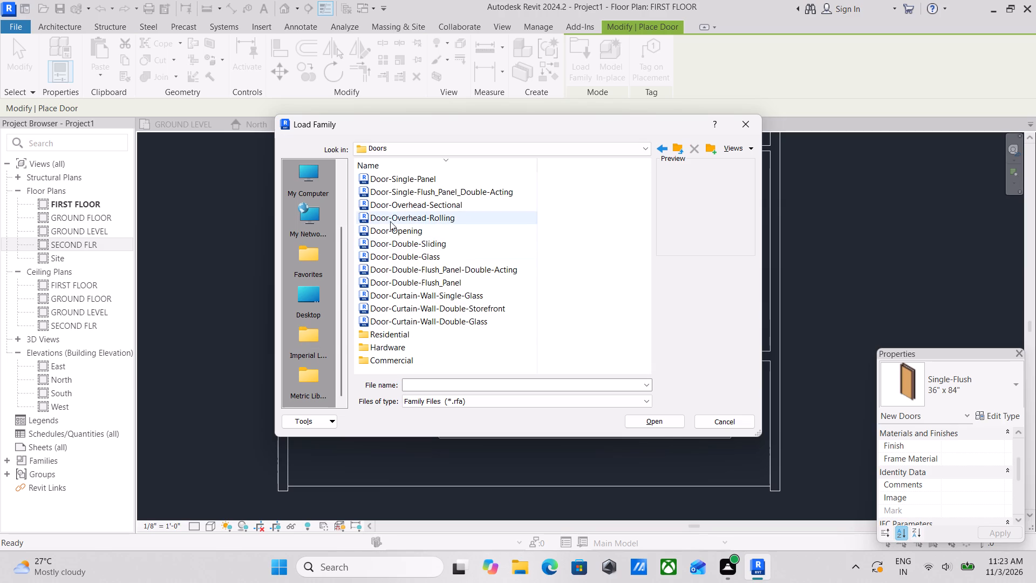
# Compare the door family previews and load the Door-Double-Sliding family with the 72" x 84" type.
pyautogui.click(390, 207)
pyautogui.click(392, 229)
pyautogui.click(392, 251)
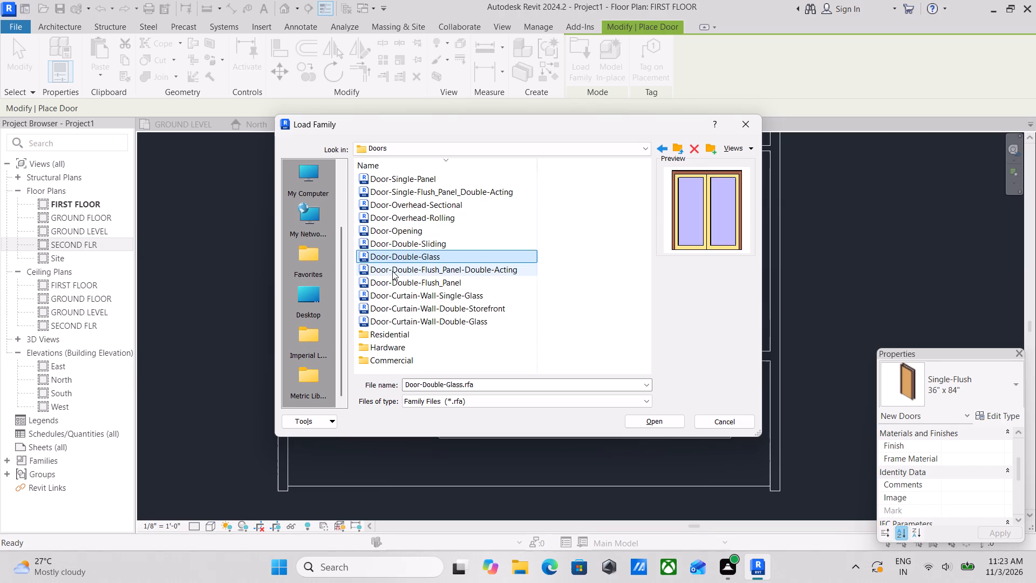
pyautogui.scroll(-2, 392, 271)
pyautogui.click(394, 240)
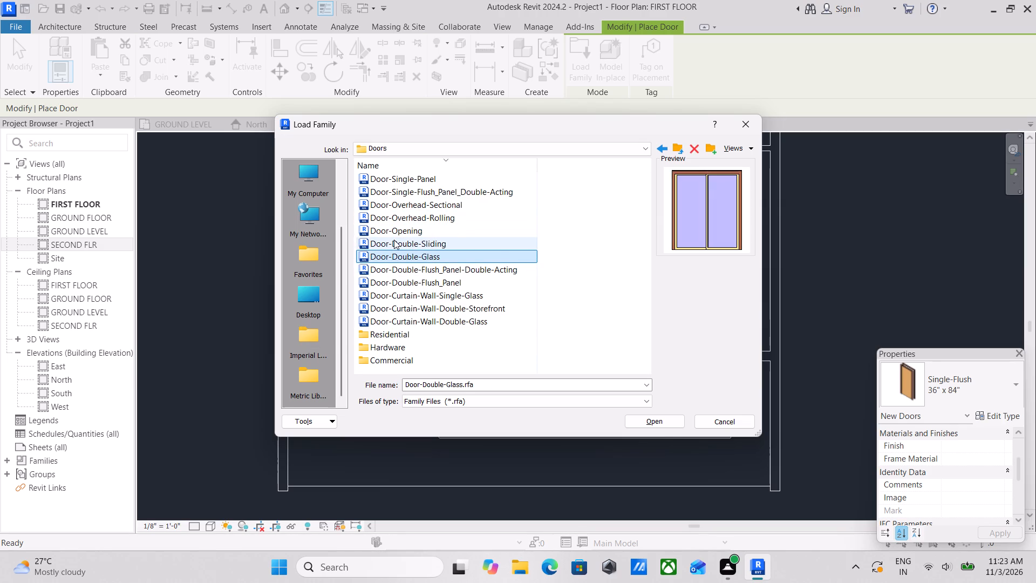
pyautogui.scroll(-1, 394, 250)
pyautogui.click(395, 259)
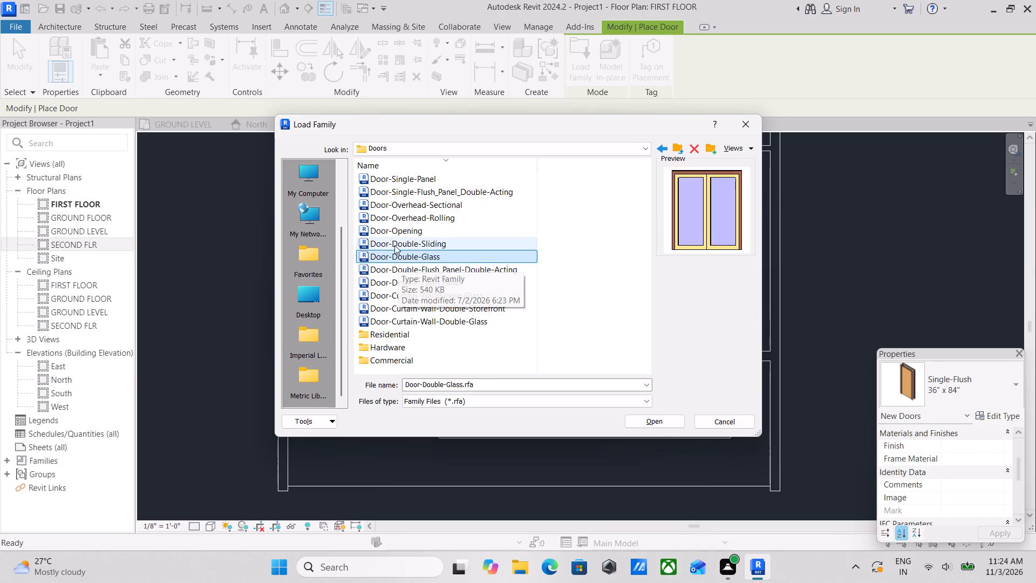
pyautogui.click(393, 240)
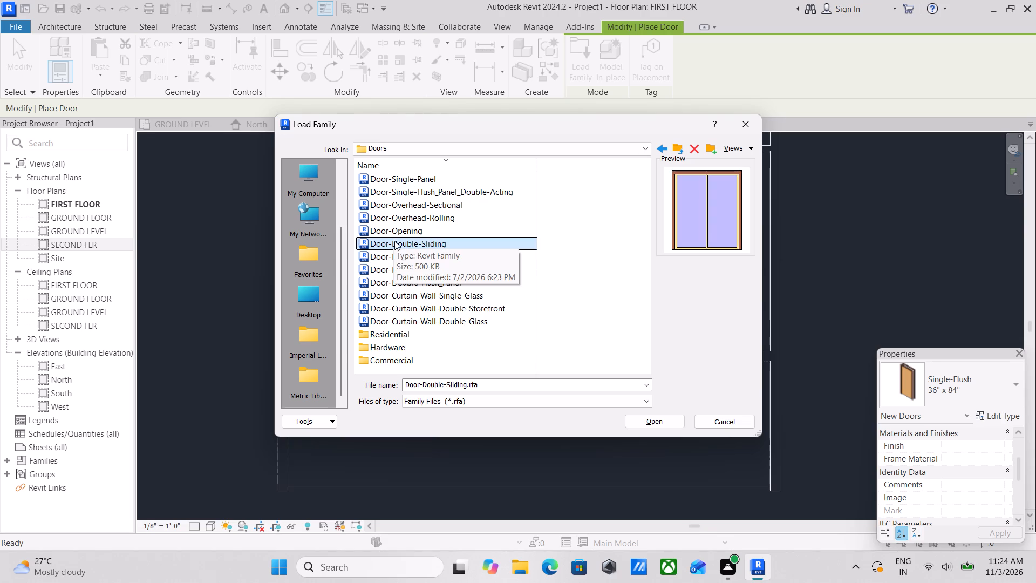
pyautogui.click(645, 423)
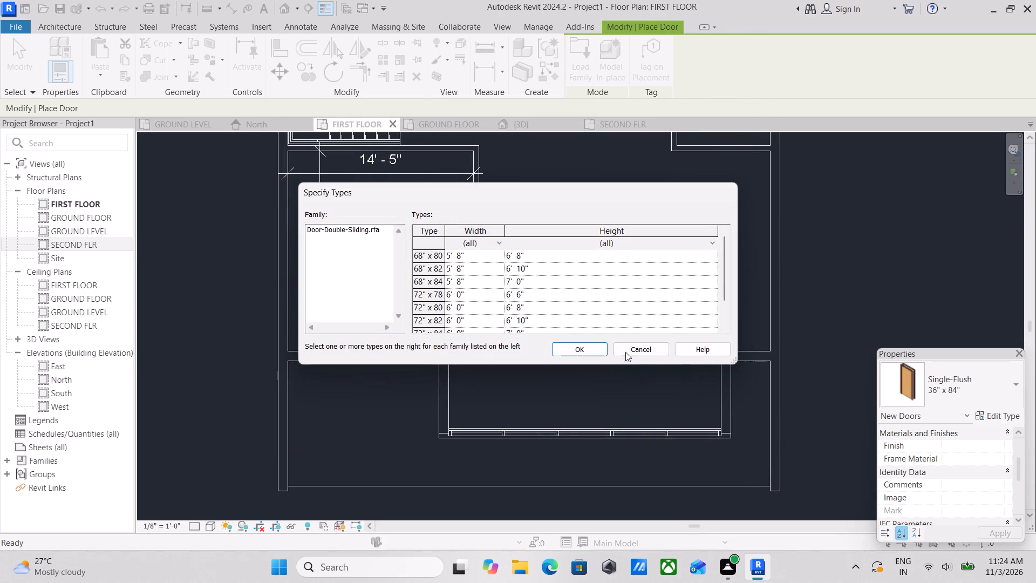
pyautogui.scroll(-2, 547, 278)
pyautogui.scroll(2, 483, 287)
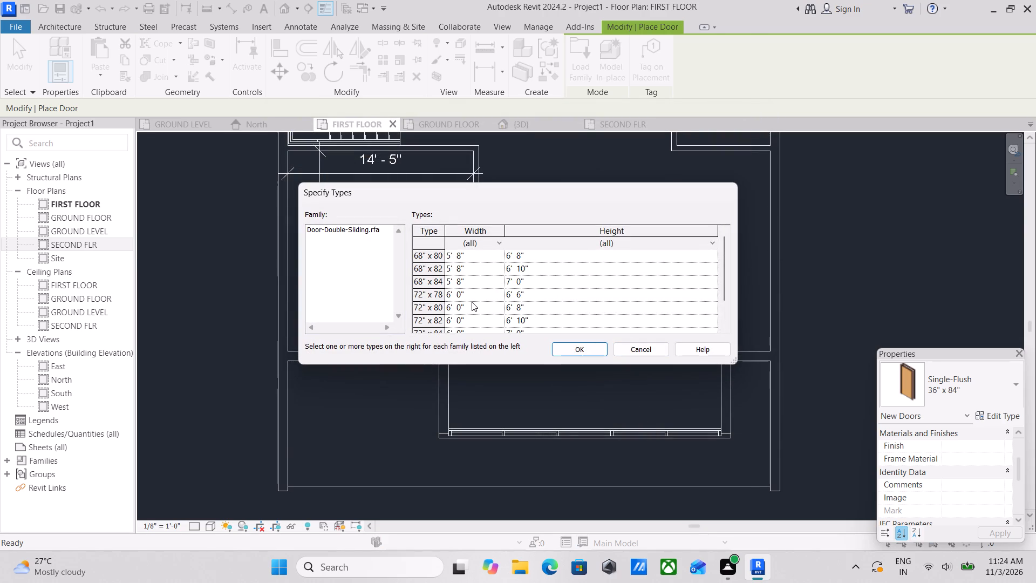
pyautogui.scroll(-1, 469, 294)
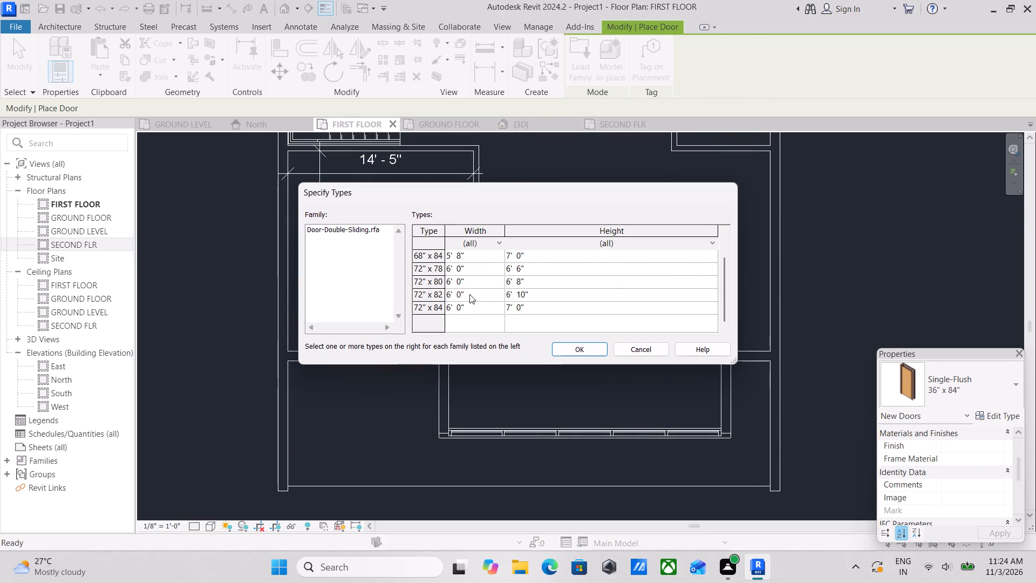
pyautogui.click(472, 303)
pyautogui.click(592, 354)
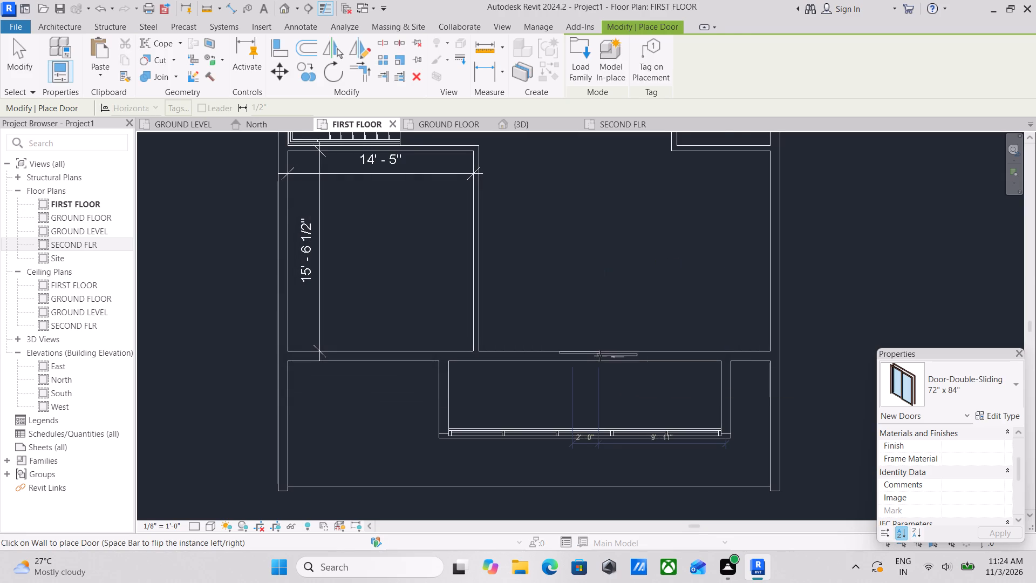
# Place a 72" x 84" double sliding door in the first-floor wall behind the bay, about 9'-5" from the bay's east side wall.
pyautogui.click(602, 358)
pyautogui.scroll(-2, 653, 362)
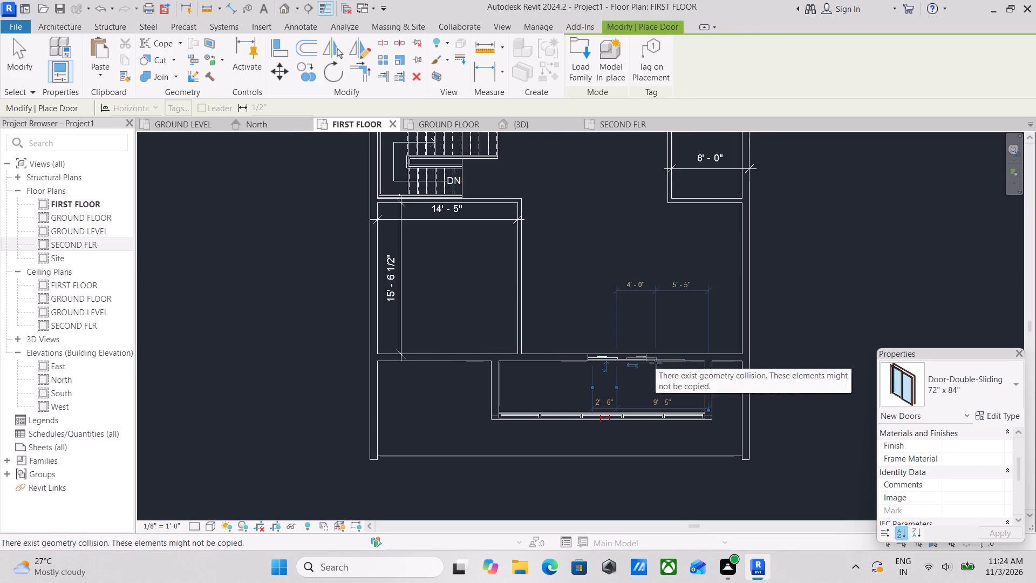
pyautogui.scroll(-3, 675, 313)
pyautogui.moveTo(672, 313); pyautogui.dragTo(580, 433, button='middle')
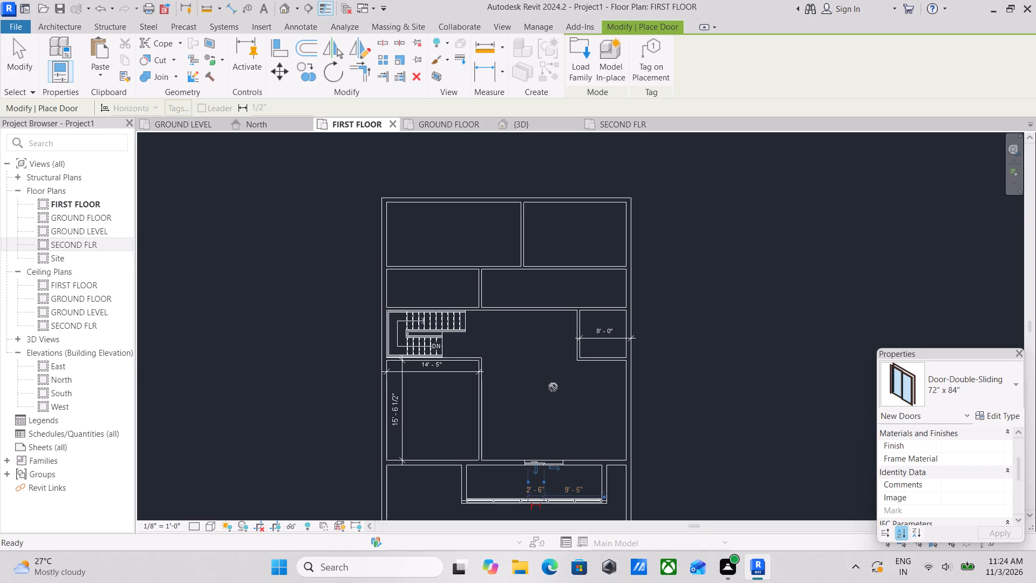
pyautogui.scroll(-1, 562, 423)
pyautogui.moveTo(557, 415); pyautogui.dragTo(556, 309, button='middle')
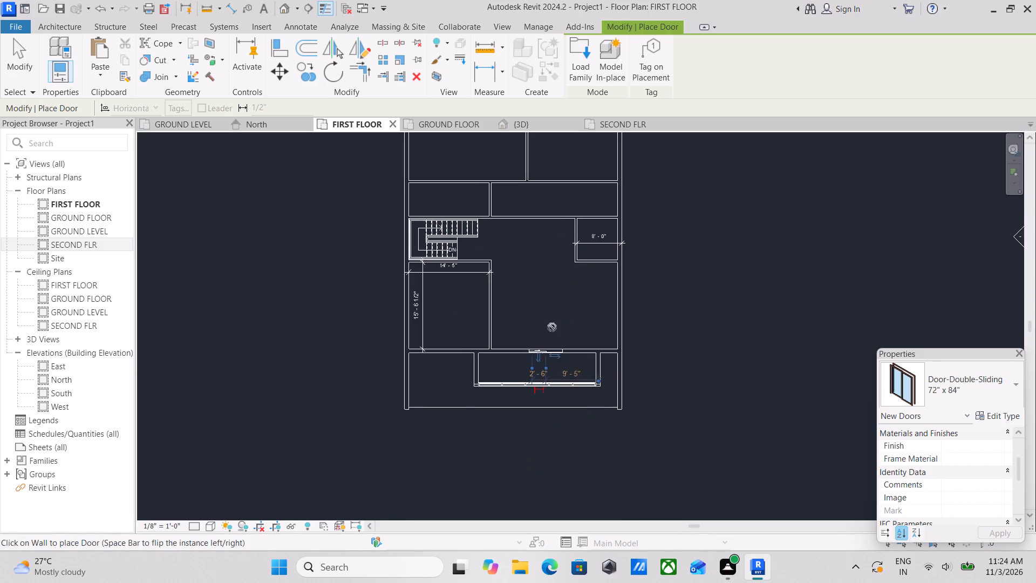
pyautogui.scroll(11, 548, 334)
pyautogui.scroll(3, 549, 399)
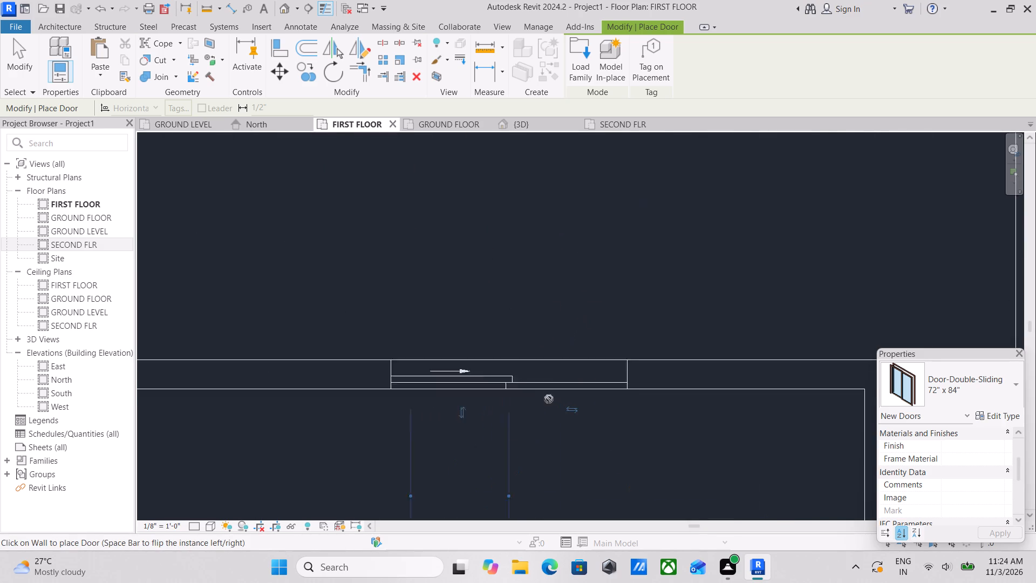
pyautogui.scroll(1, 549, 399)
pyautogui.press('Escape')
pyautogui.press('Escape')
pyautogui.press('Escape')
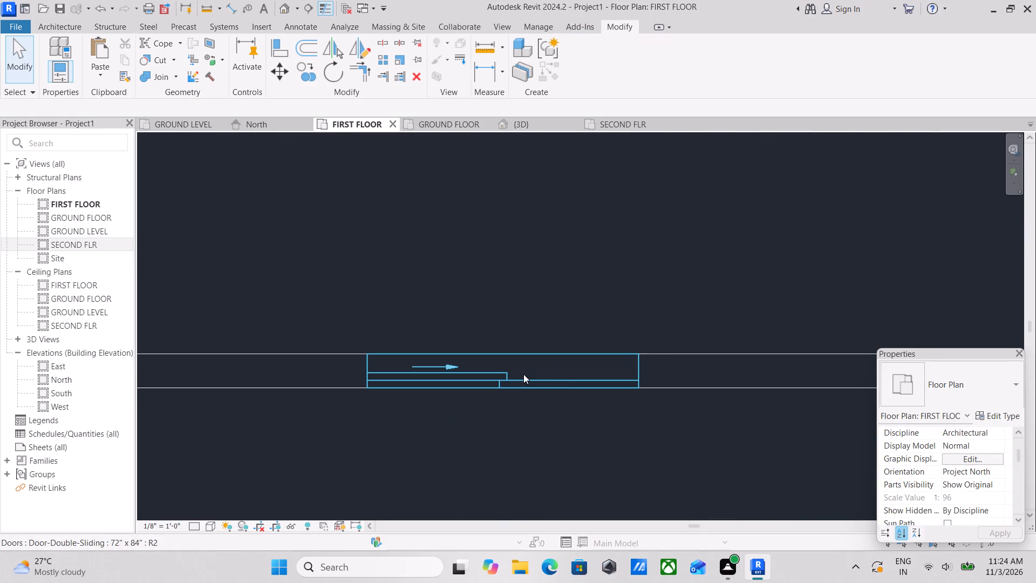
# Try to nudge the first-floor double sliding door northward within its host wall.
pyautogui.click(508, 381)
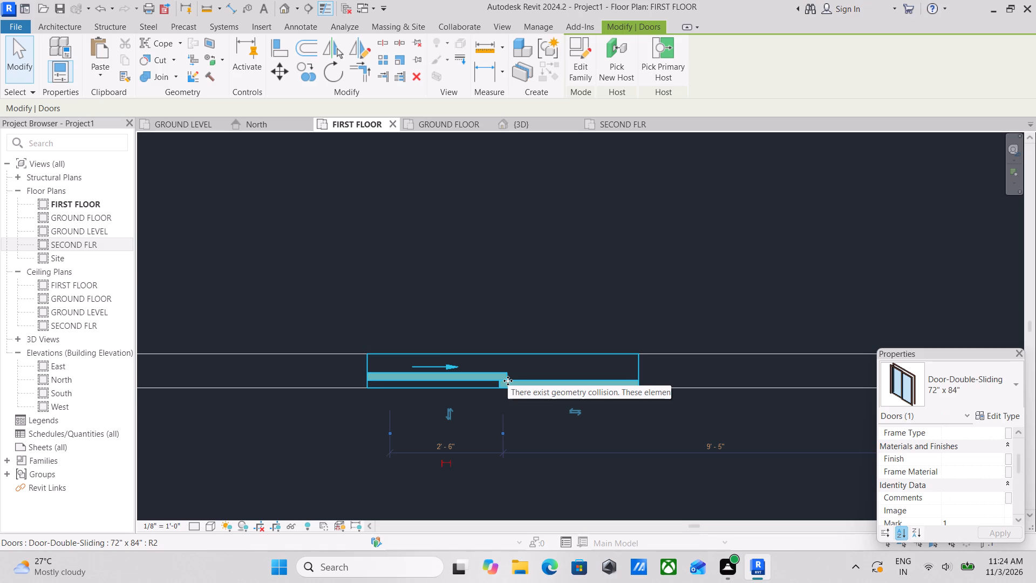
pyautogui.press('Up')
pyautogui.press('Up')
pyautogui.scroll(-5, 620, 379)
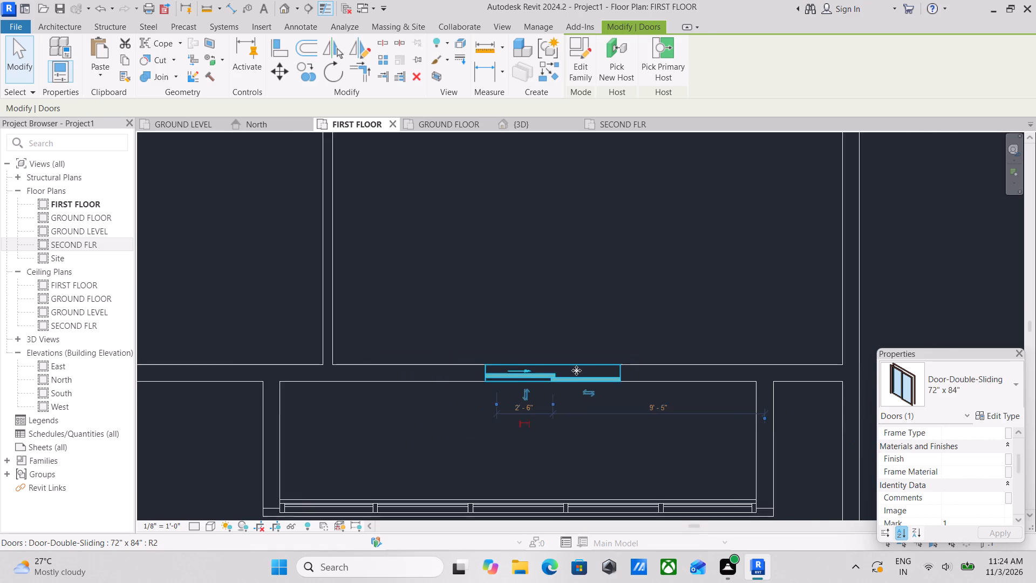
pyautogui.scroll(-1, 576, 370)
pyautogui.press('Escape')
# Place a 72" x 84" double sliding door on SECOND FLR in the wall behind the bay, about 10'-5" from the bay's east side wall.
pyautogui.scroll(-2, 653, 402)
pyautogui.scroll(-4, 604, 378)
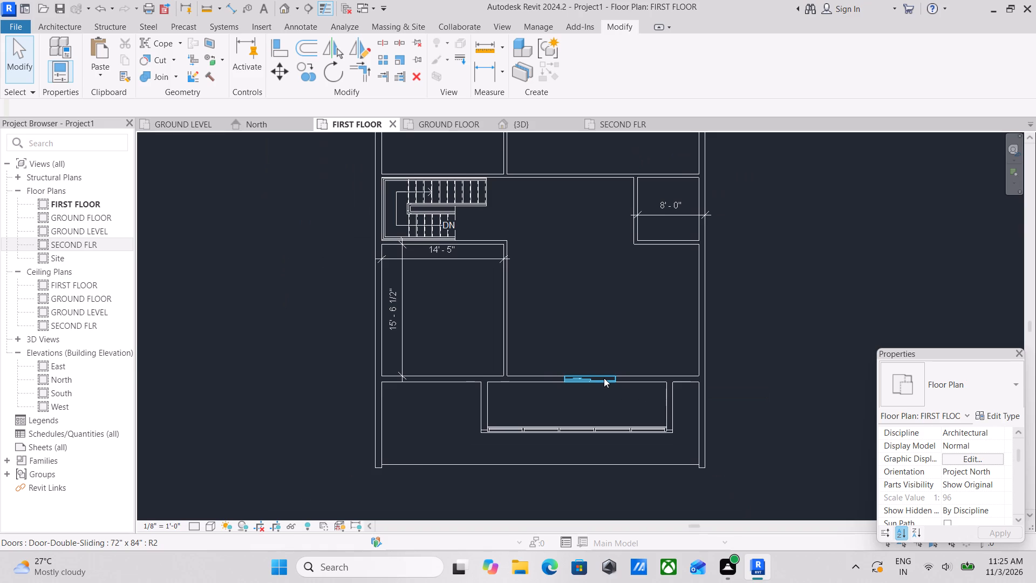
pyautogui.scroll(3, 592, 376)
pyautogui.scroll(-3, 572, 379)
pyautogui.moveTo(569, 377); pyautogui.dragTo(571, 395, button='middle')
pyautogui.scroll(1, 565, 397)
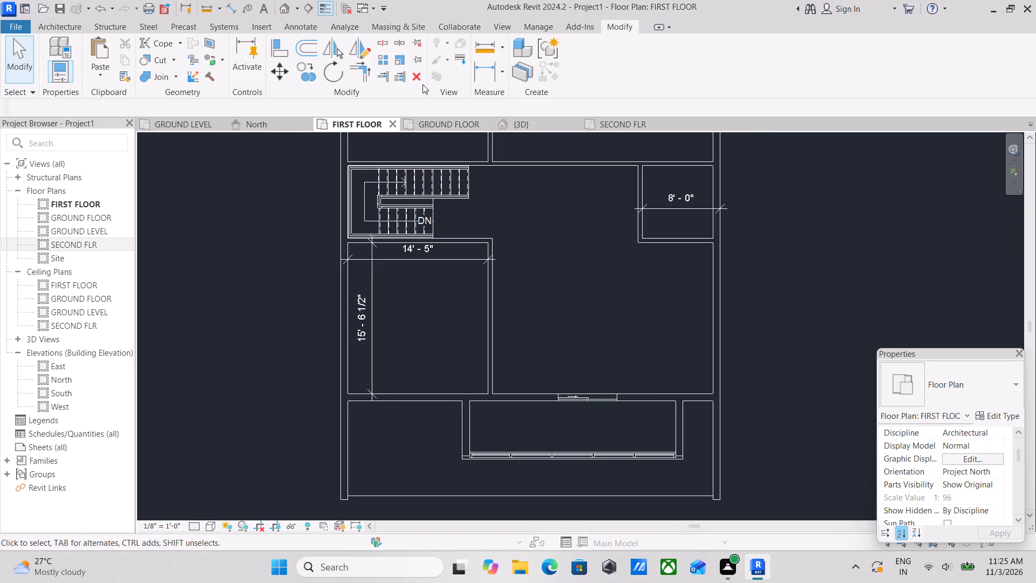
pyautogui.click(610, 117)
pyautogui.click(611, 129)
pyautogui.scroll(2, 581, 266)
pyautogui.moveTo(569, 220); pyautogui.dragTo(569, 315, button='middle')
pyautogui.scroll(4, 522, 365)
pyautogui.moveTo(551, 330); pyautogui.dragTo(536, 410, button='middle')
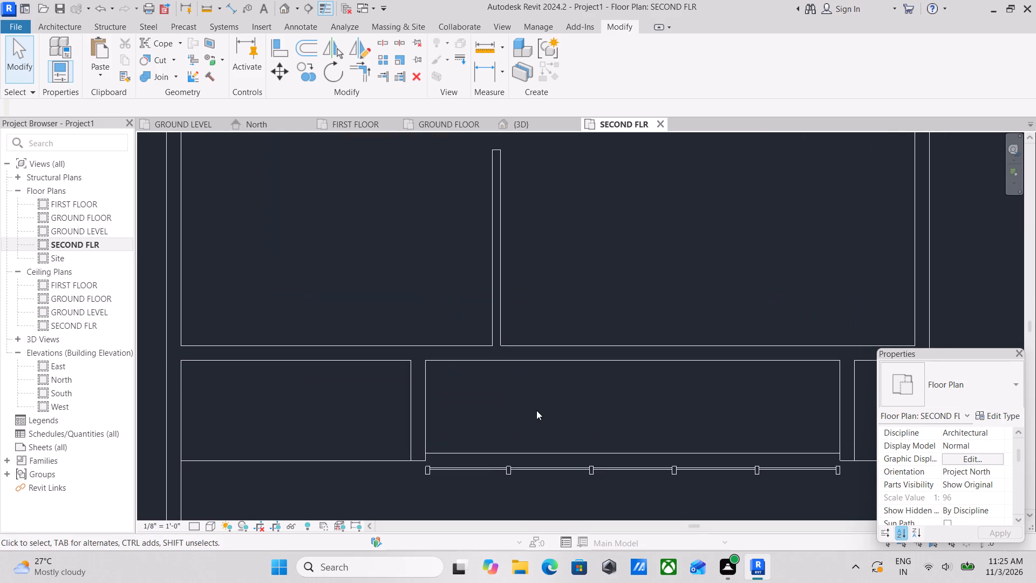
pyautogui.write('dr')
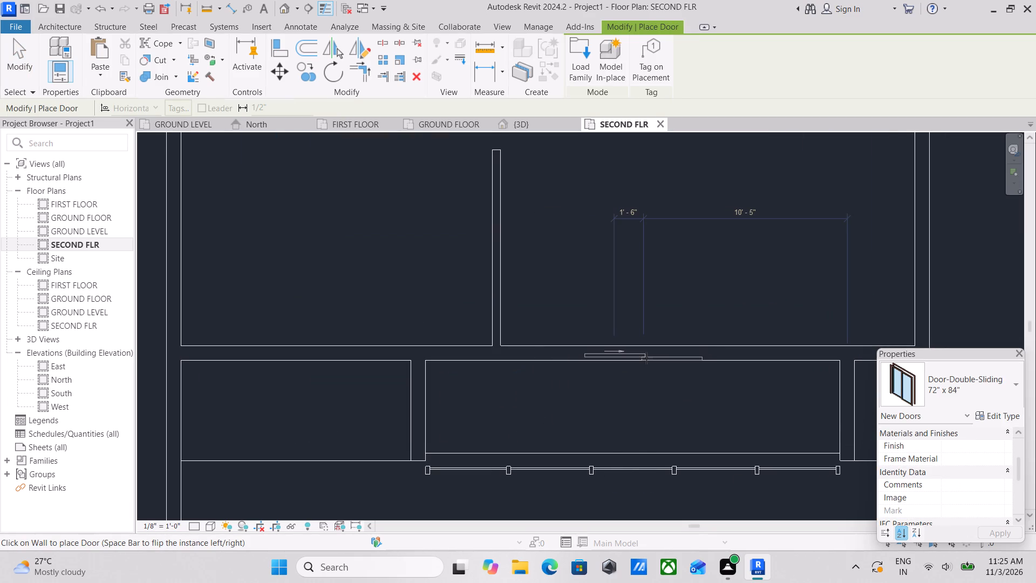
pyautogui.click(646, 358)
pyautogui.scroll(-3, 679, 364)
pyautogui.moveTo(677, 363); pyautogui.dragTo(645, 422, button='middle')
pyautogui.scroll(1, 644, 427)
pyautogui.scroll(-3, 644, 427)
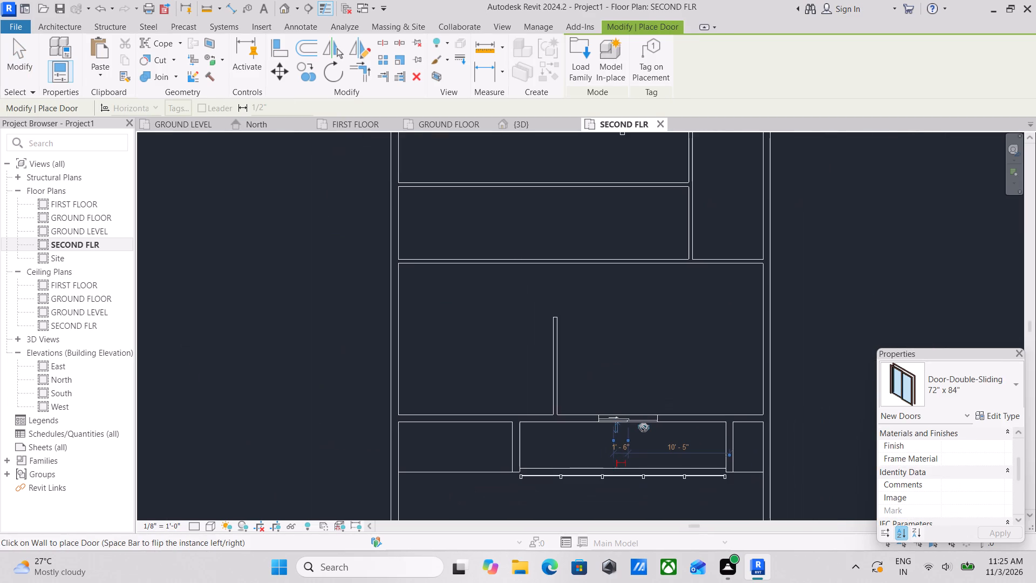
pyautogui.press('Escape')
pyautogui.press('Escape')
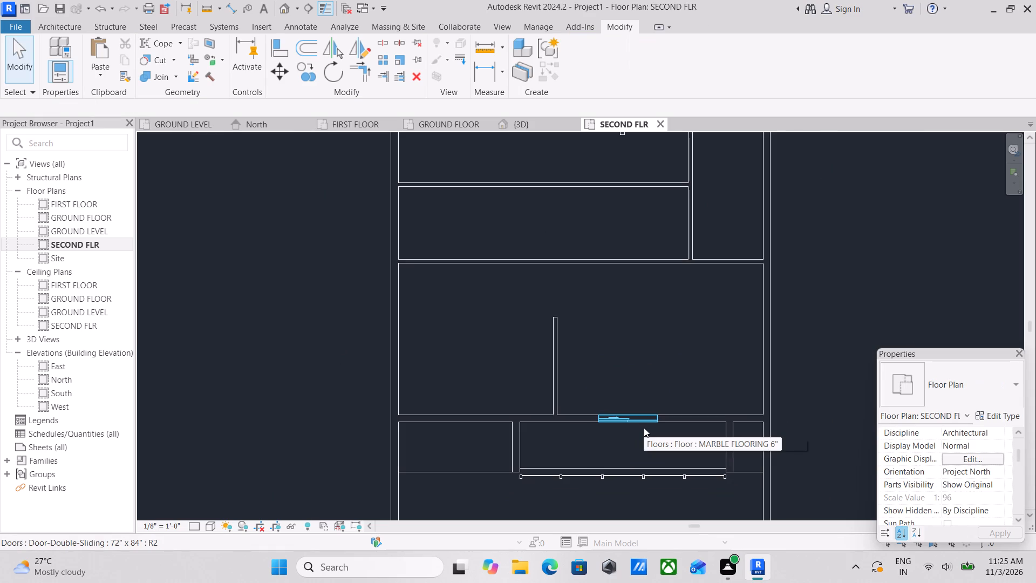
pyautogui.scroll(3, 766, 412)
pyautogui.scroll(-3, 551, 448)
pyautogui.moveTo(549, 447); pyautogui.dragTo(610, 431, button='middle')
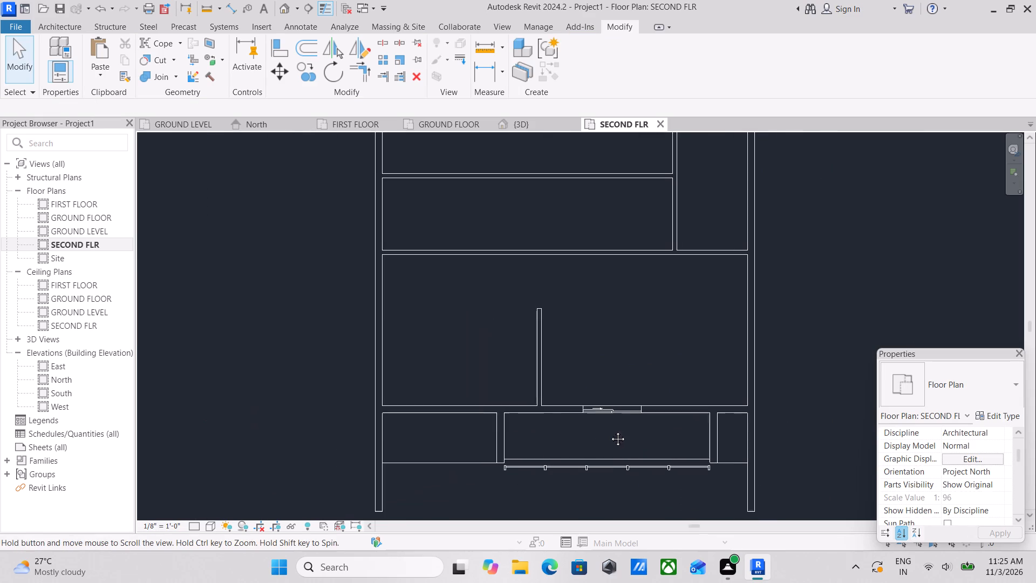
# Check the sliding doors' alignment behind the glazed bay on the first-floor plan and in the 3D view.
pyautogui.moveTo(610, 431); pyautogui.dragTo(611, 431, button='middle')
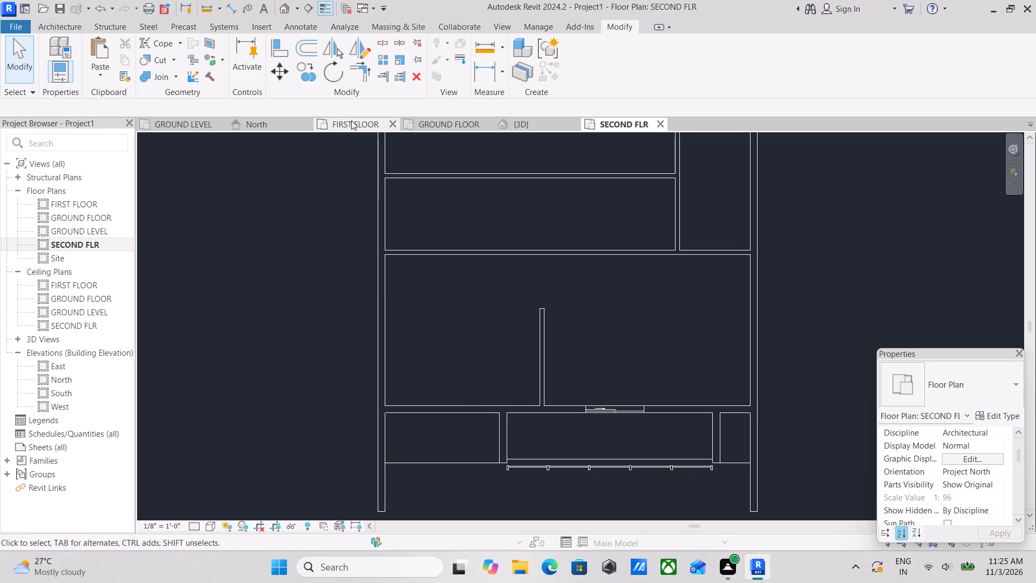
pyautogui.click(351, 120)
pyautogui.scroll(-2, 520, 368)
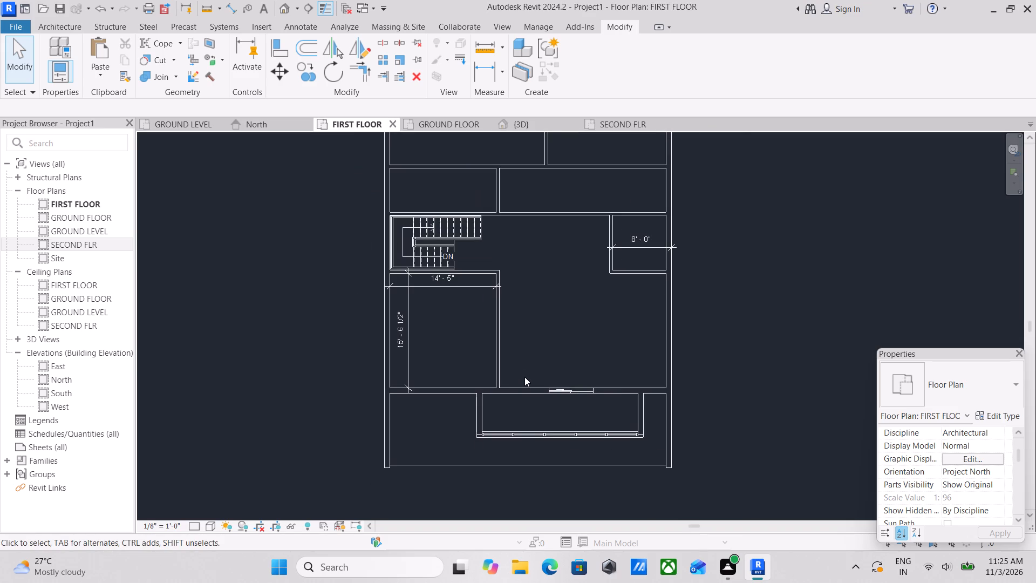
pyautogui.scroll(6, 524, 377)
pyautogui.scroll(-3, 536, 357)
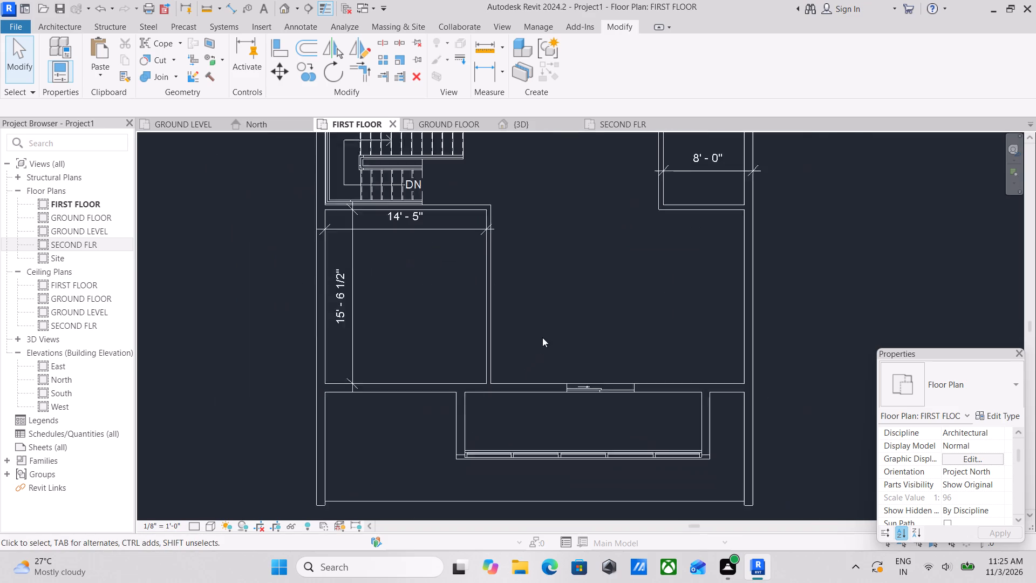
pyautogui.scroll(-1, 542, 337)
pyautogui.moveTo(543, 338); pyautogui.dragTo(586, 433, button='middle')
pyautogui.scroll(-3, 575, 459)
pyautogui.moveTo(574, 456); pyautogui.dragTo(560, 421, button='middle')
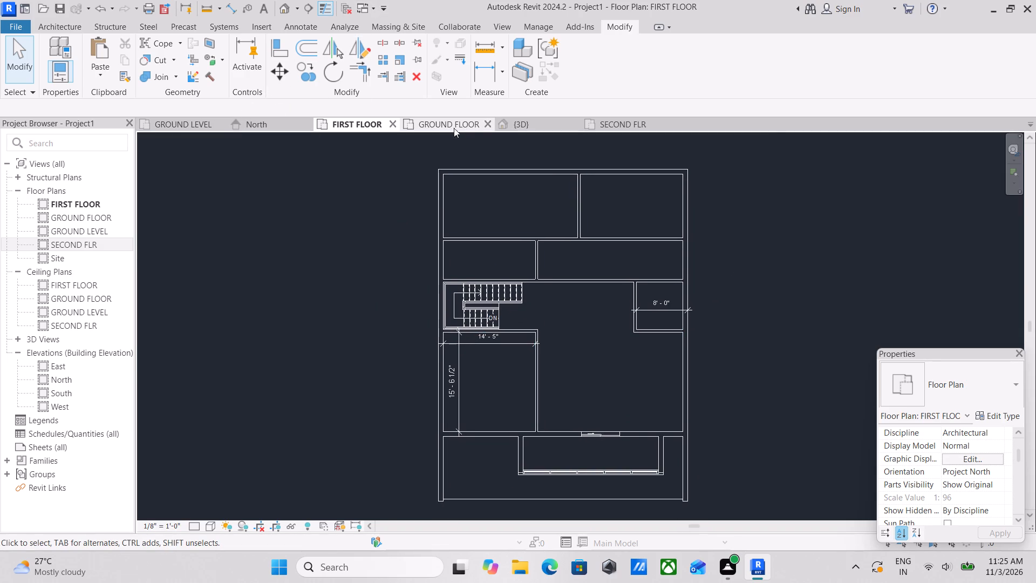
pyautogui.click(517, 125)
pyautogui.scroll(-1, 463, 371)
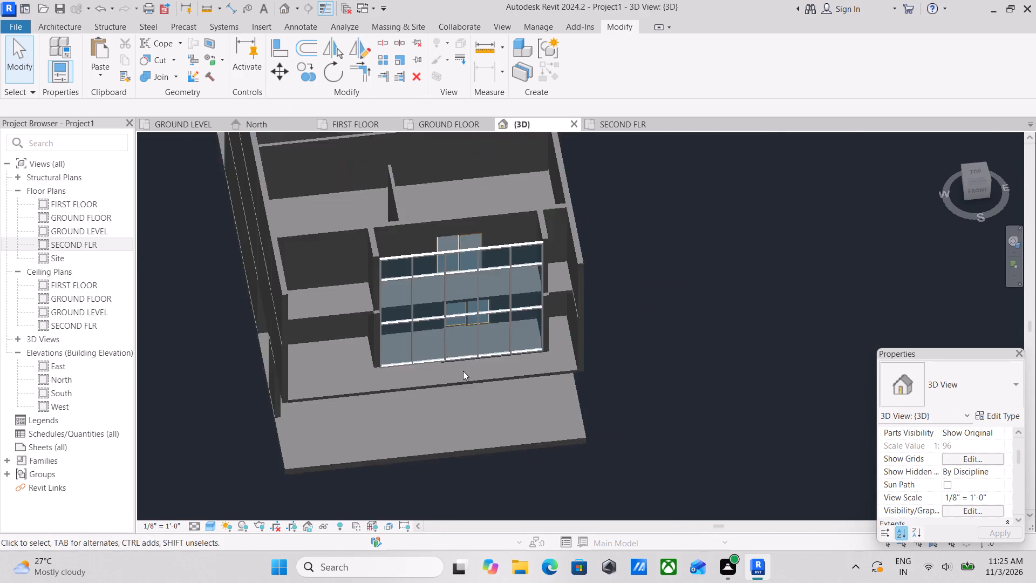
pyautogui.scroll(-3, 463, 371)
pyautogui.keyDown('shift'); pyautogui.moveTo(459, 357); pyautogui.dragTo(527, 176, button='middle'); pyautogui.keyUp('shift')
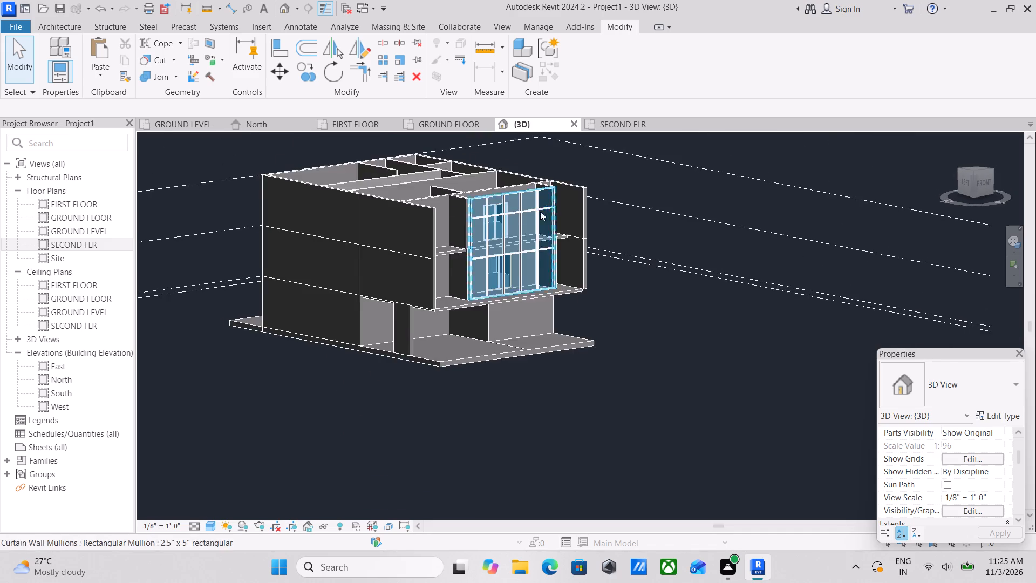
pyautogui.keyDown('shift'); pyautogui.moveTo(533, 268); pyautogui.dragTo(473, 254, button='middle'); pyautogui.keyUp('shift')
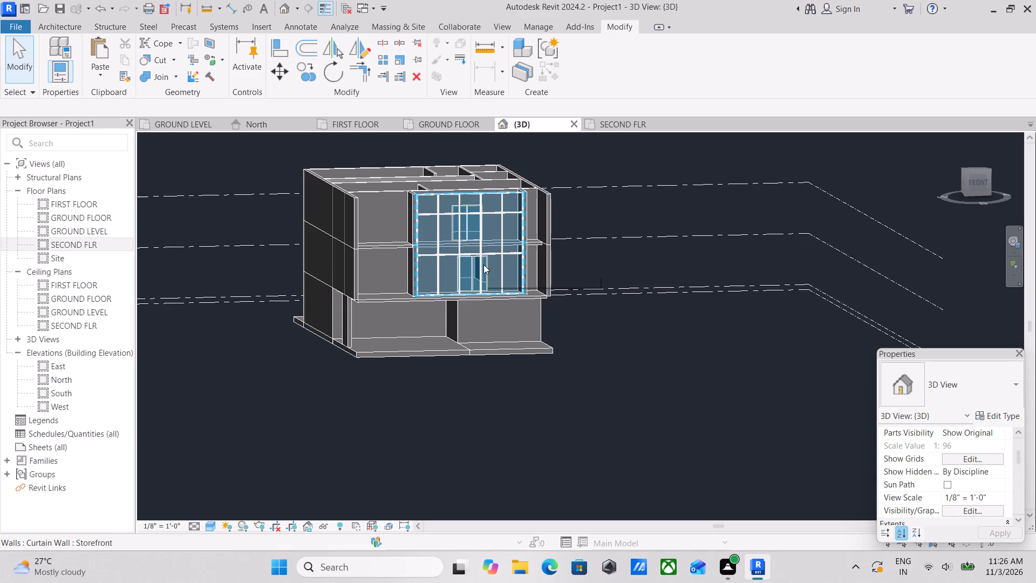
pyautogui.scroll(-2, 561, 291)
pyautogui.scroll(3, 543, 283)
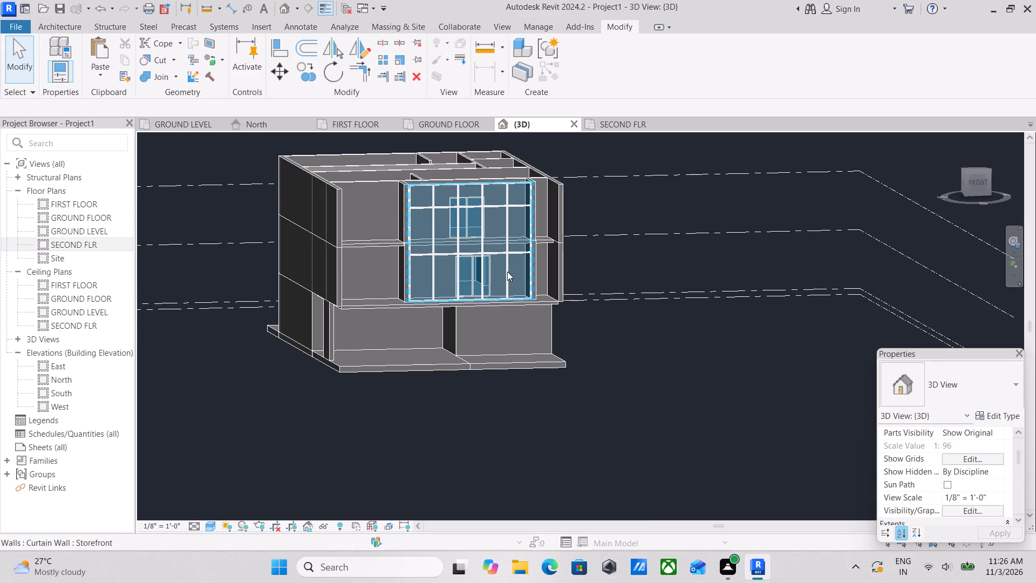
pyautogui.keyDown('shift'); pyautogui.moveTo(490, 239); pyautogui.dragTo(473, 396, button='middle'); pyautogui.keyUp('shift')
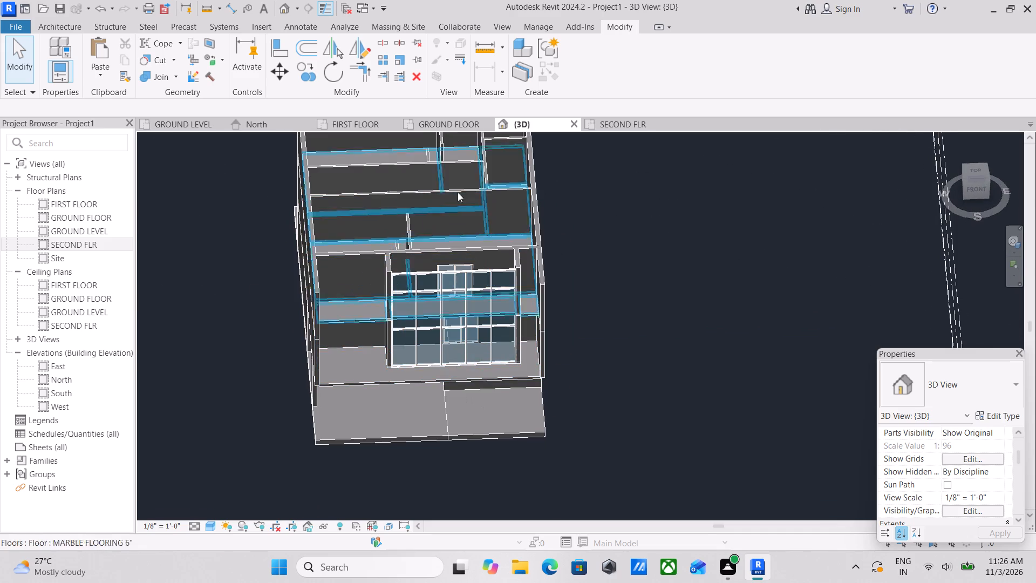
# Nudge the FIRST FLOOR double sliding door east along its wall to about 6'-8" from the bay's east side wall.
pyautogui.click(436, 121)
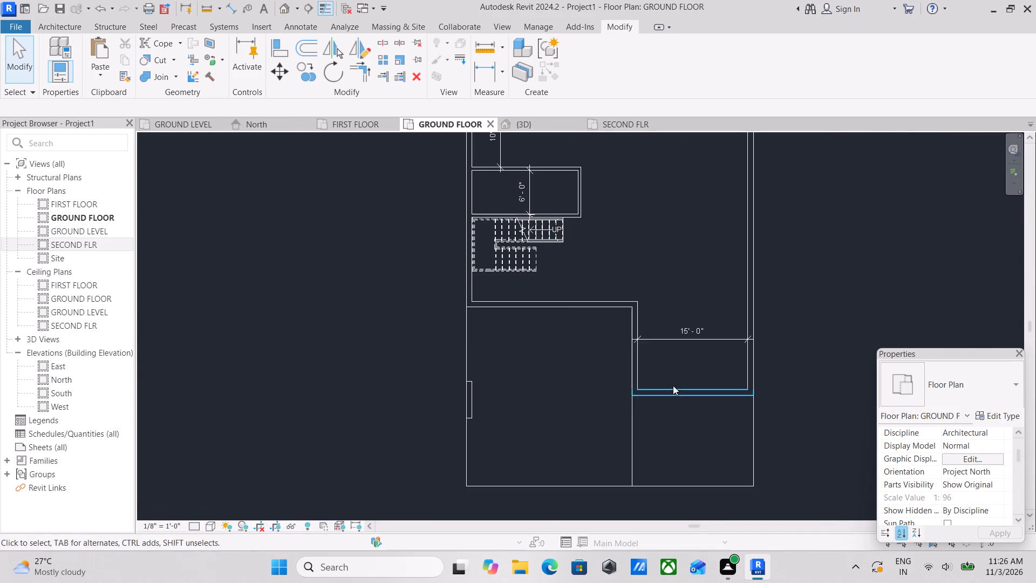
pyautogui.click(609, 120)
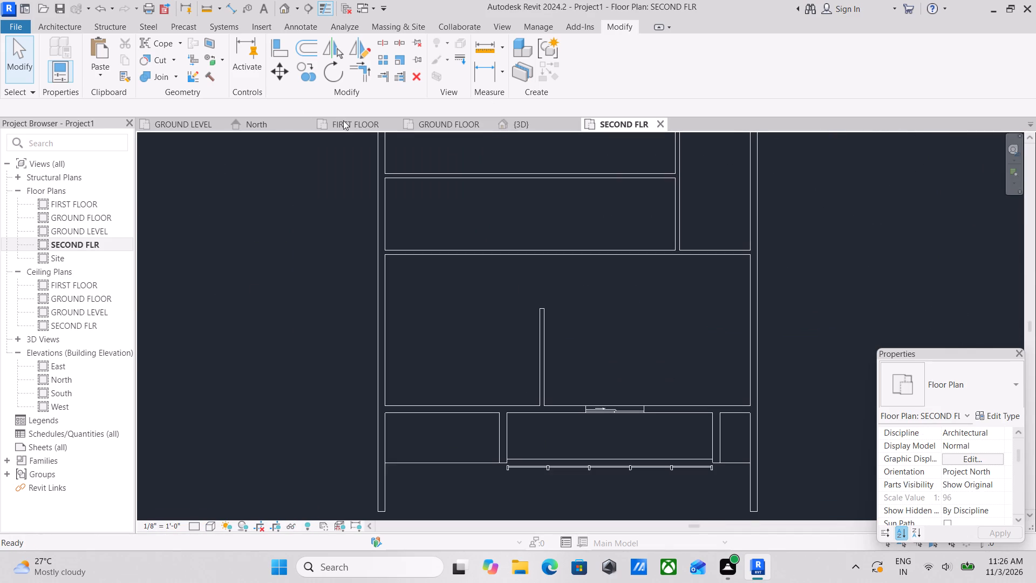
pyautogui.click(346, 121)
pyautogui.scroll(3, 659, 464)
pyautogui.scroll(1, 572, 465)
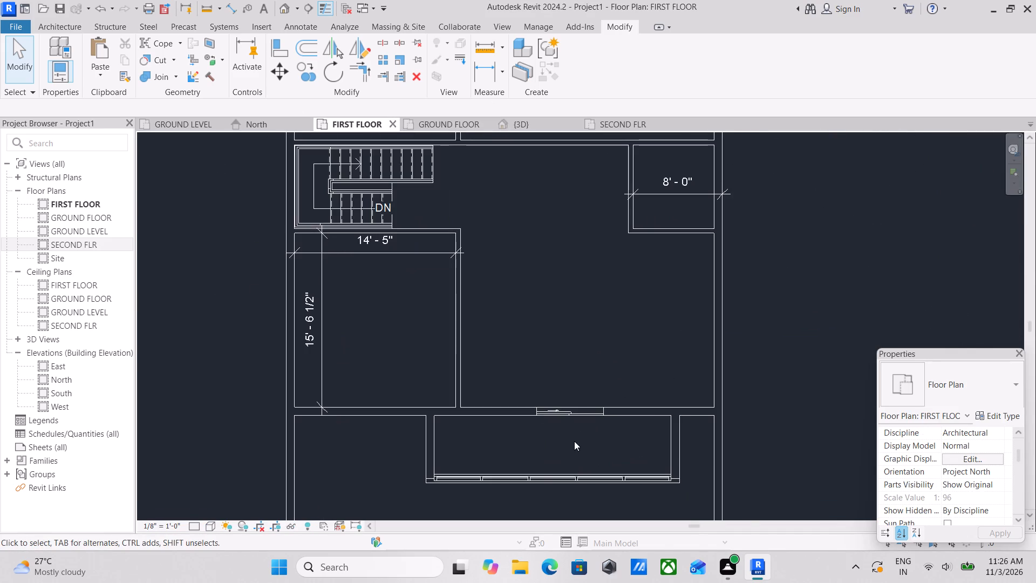
pyautogui.click(580, 412)
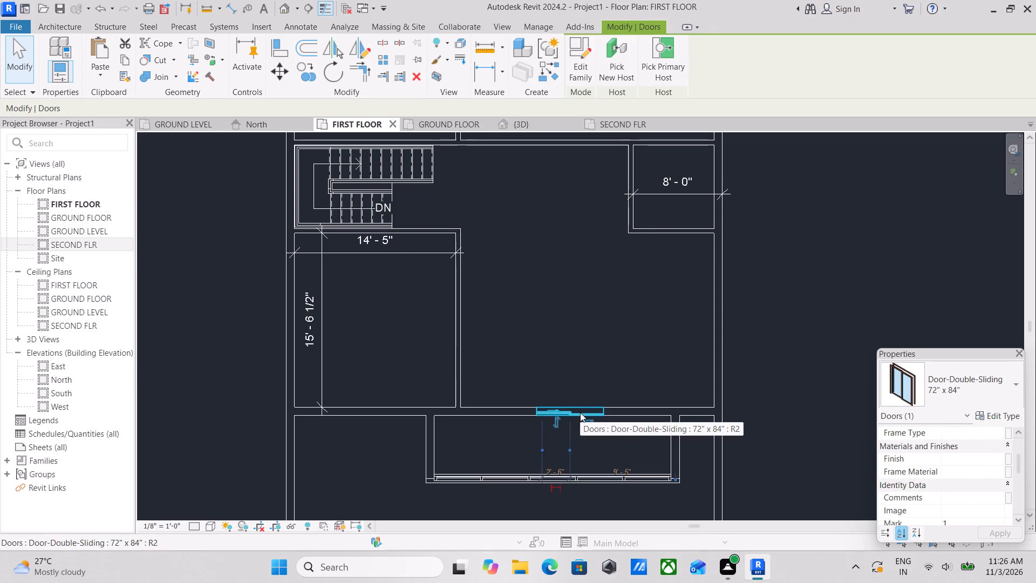
pyautogui.press('Right')
pyautogui.press('Right')
pyautogui.press('Right')
pyautogui.press('Right')
pyautogui.press('Right')
pyautogui.press('Right')
pyautogui.press('Right')
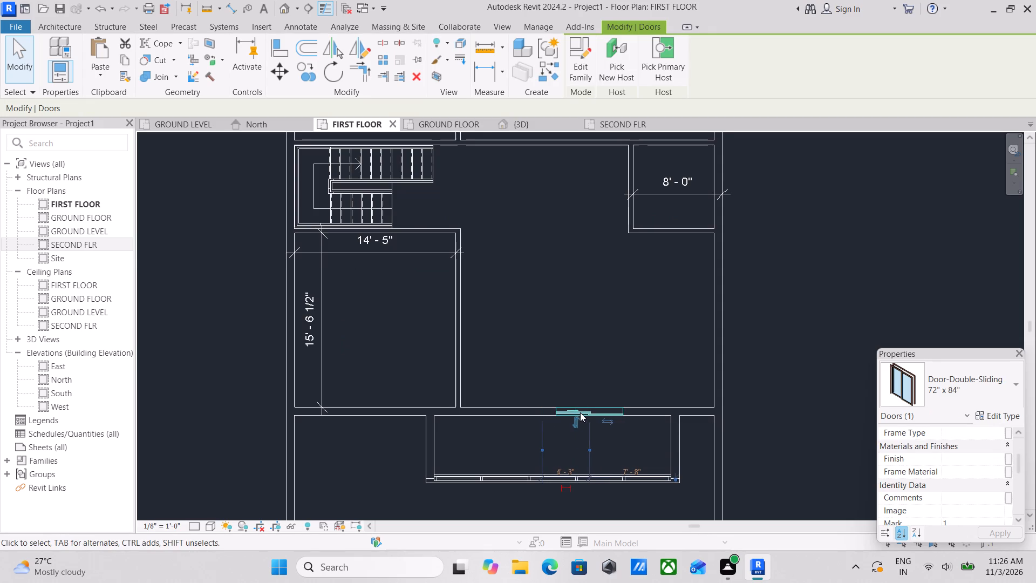
pyautogui.press('Right')
pyautogui.press('Right')
pyautogui.press('Right')
pyautogui.press('Right')
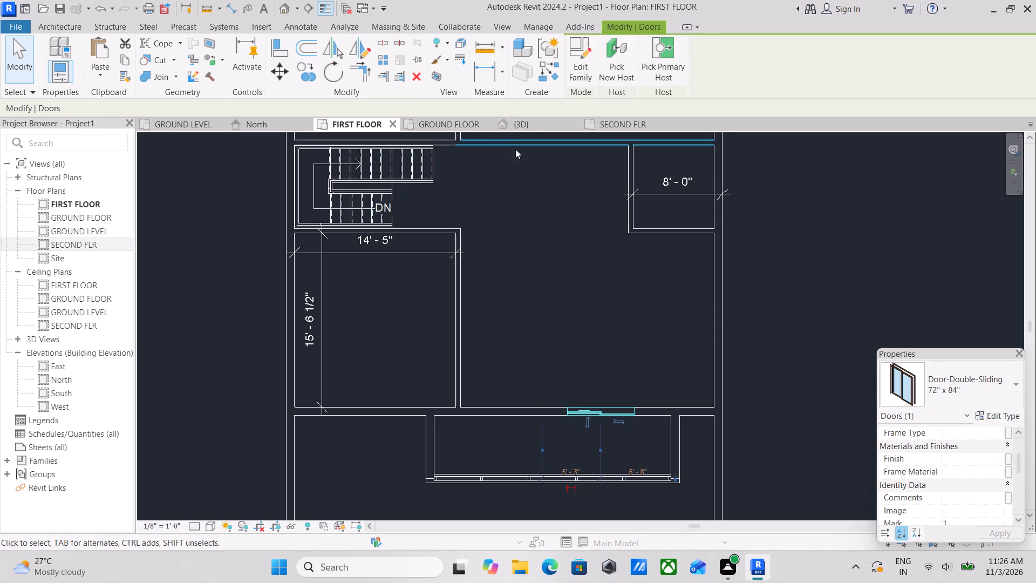
# Nudge the SECOND FLR double sliding door east along its wall to about 8'-1" from the bay's east side wall.
pyautogui.click(610, 119)
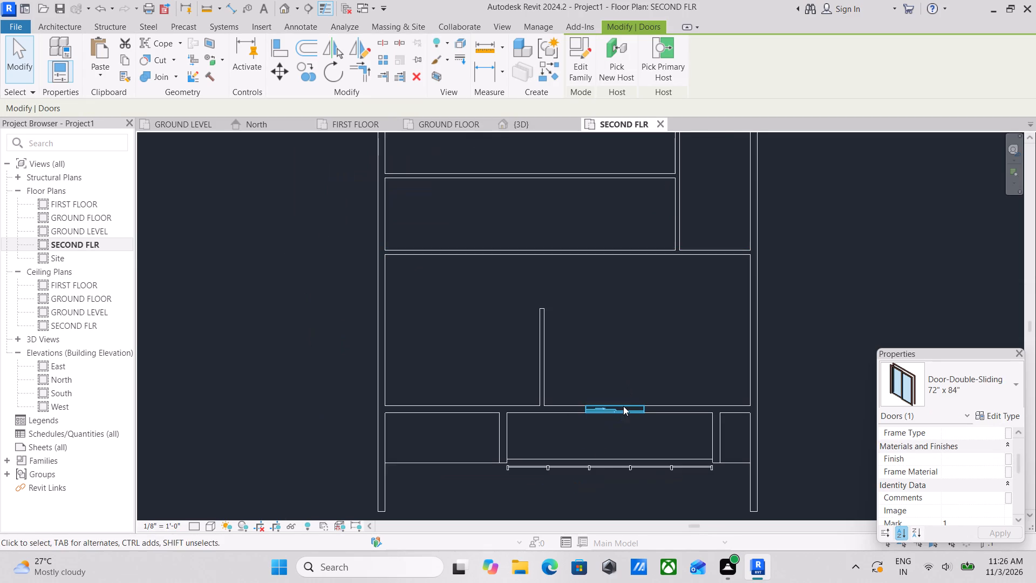
pyautogui.click(623, 406)
pyautogui.press('Right')
pyautogui.press('Right')
pyautogui.press('Right')
pyautogui.press('Right')
pyautogui.press('Right')
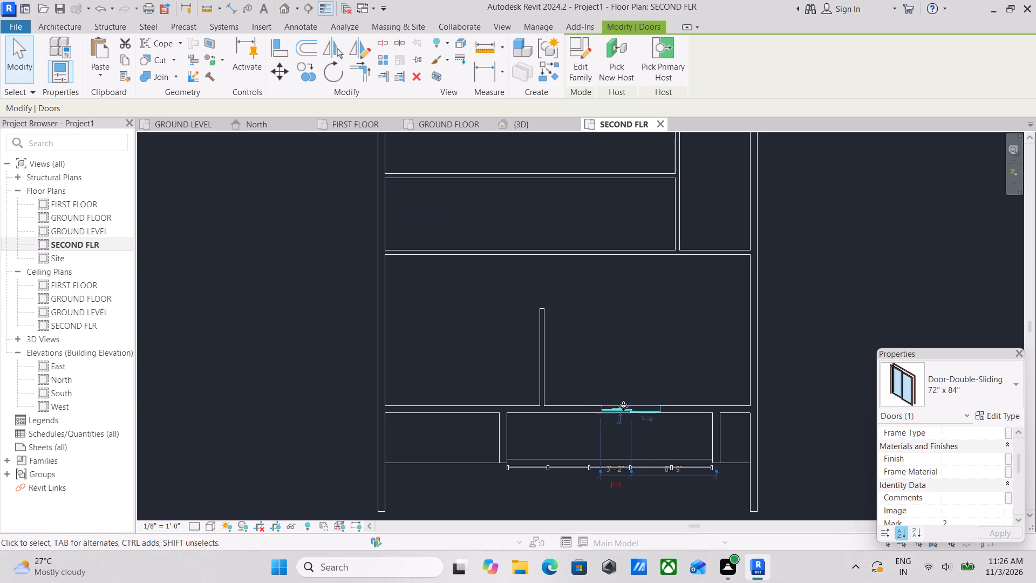
pyautogui.press('Right')
pyautogui.press('Right')
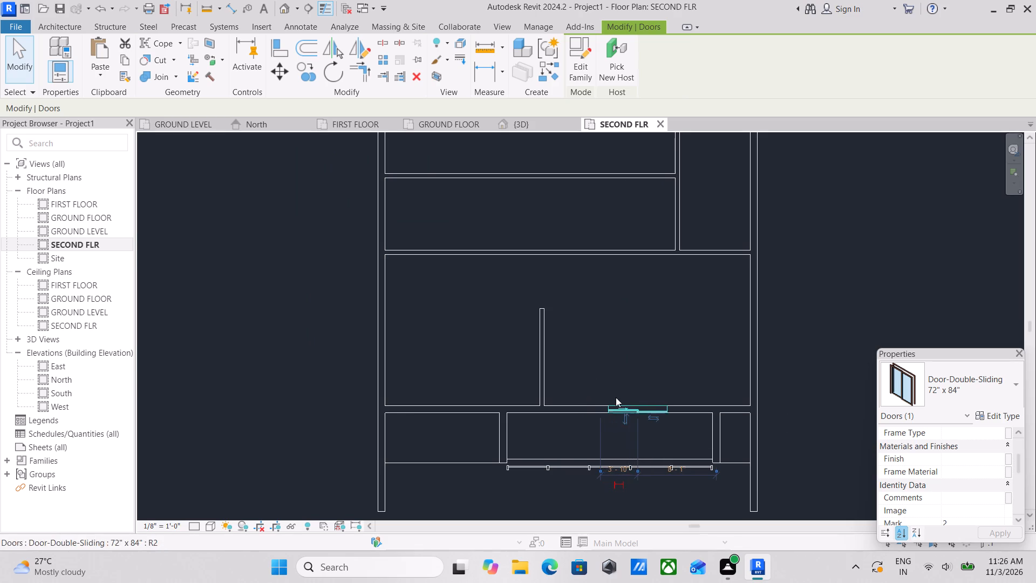
pyautogui.scroll(-2, 539, 331)
pyautogui.press('Escape')
pyautogui.scroll(-2, 582, 300)
# Inspect the repositioned sliding doors in 3D from inside the building and through the front glazing.
pyautogui.click(525, 122)
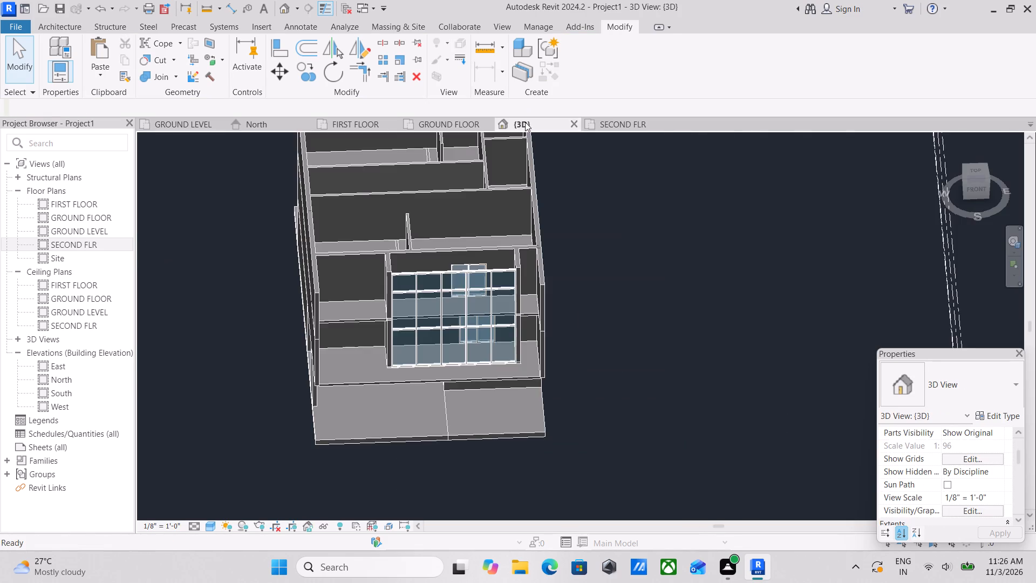
pyautogui.scroll(-3, 547, 269)
pyautogui.keyDown('shift'); pyautogui.moveTo(441, 364); pyautogui.dragTo(576, 377, button='middle'); pyautogui.keyUp('shift')
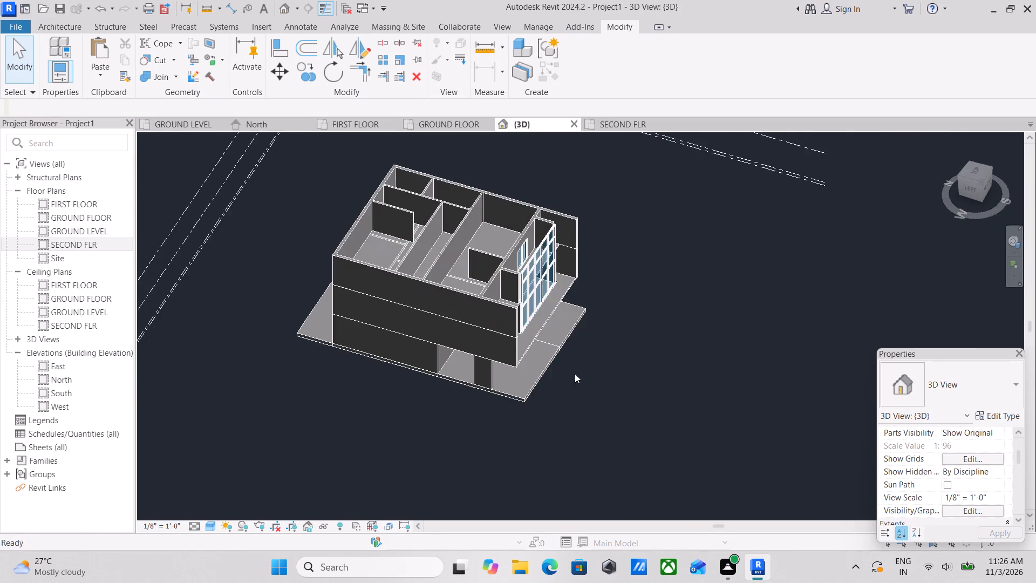
pyautogui.keyDown('shift'); pyautogui.moveTo(490, 237); pyautogui.dragTo(755, 173, button='middle'); pyautogui.keyUp('shift')
pyautogui.keyDown('shift'); pyautogui.moveTo(485, 215); pyautogui.dragTo(312, 302, button='middle'); pyautogui.keyUp('shift')
pyautogui.keyDown('shift'); pyautogui.scroll(1, 319, 303); pyautogui.keyUp('shift')
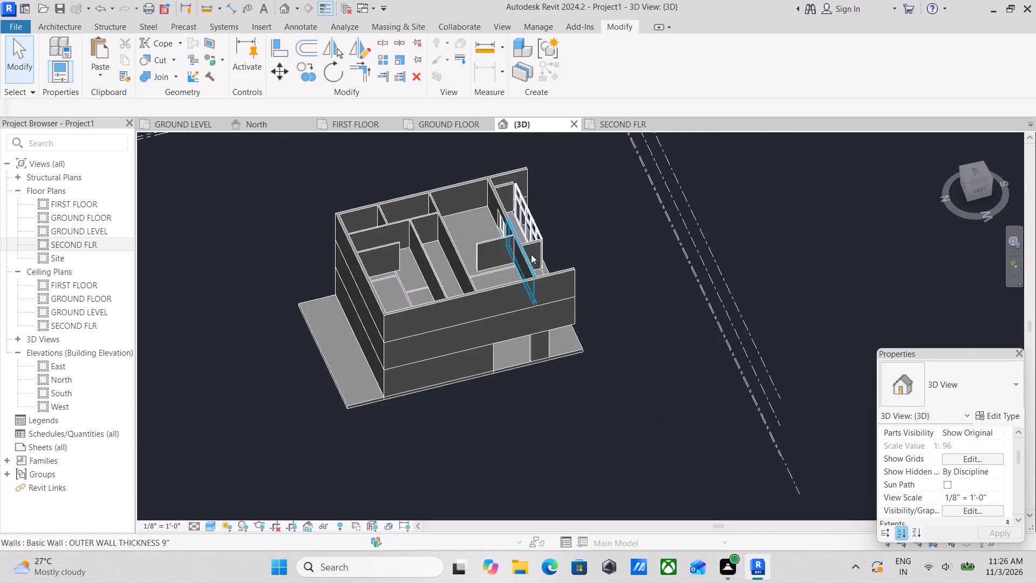
pyautogui.scroll(10, 526, 250)
pyautogui.keyDown('shift'); pyautogui.moveTo(480, 246); pyautogui.dragTo(549, 211, button='middle'); pyautogui.keyUp('shift')
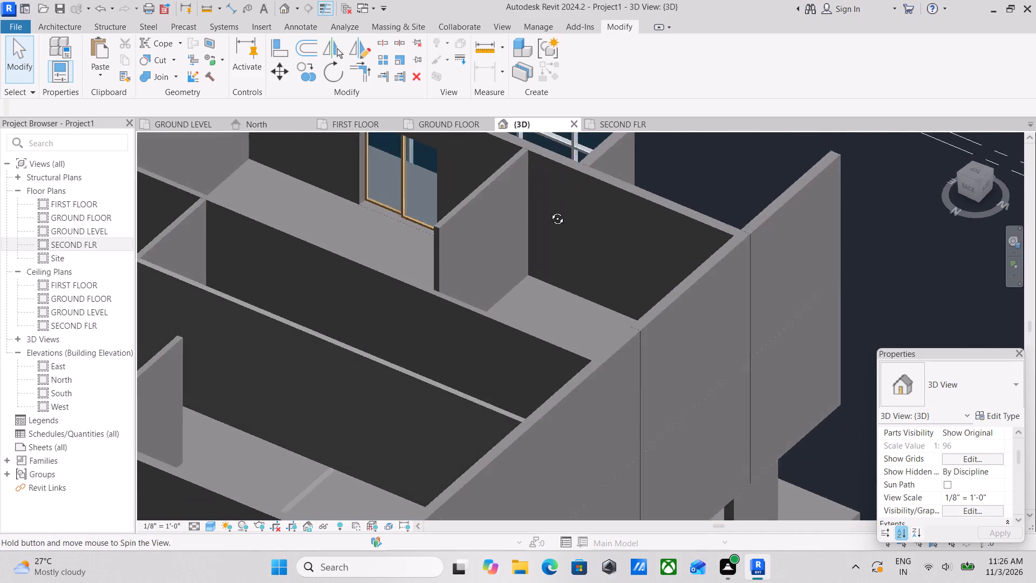
pyautogui.keyDown('shift'); pyautogui.moveTo(549, 211); pyautogui.dragTo(440, 290, button='middle'); pyautogui.keyUp('shift')
pyautogui.keyDown('shift'); pyautogui.scroll(1, 438, 291); pyautogui.keyUp('shift')
pyautogui.moveTo(493, 283); pyautogui.dragTo(289, 232, button='middle')
pyautogui.keyDown('shift'); pyautogui.moveTo(562, 375); pyautogui.dragTo(353, 294, button='middle'); pyautogui.keyUp('shift')
pyautogui.scroll(-1, 356, 299)
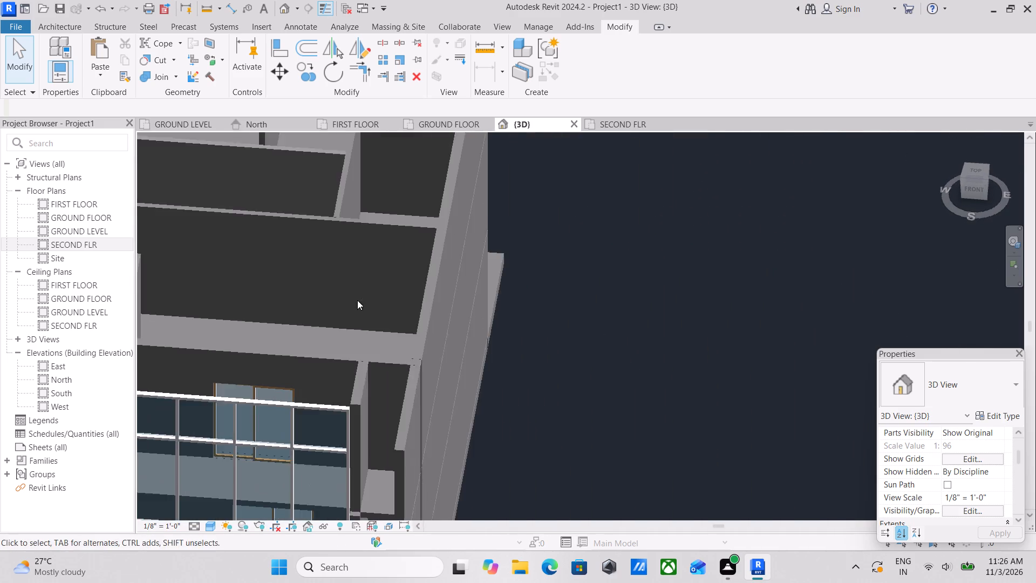
pyautogui.moveTo(357, 300); pyautogui.dragTo(485, 173, button='middle')
pyautogui.keyDown('shift'); pyautogui.moveTo(380, 333); pyautogui.dragTo(445, 185, button='middle'); pyautogui.keyUp('shift')
pyautogui.keyDown('shift'); pyautogui.moveTo(426, 317); pyautogui.dragTo(388, 248, button='middle'); pyautogui.keyUp('shift')
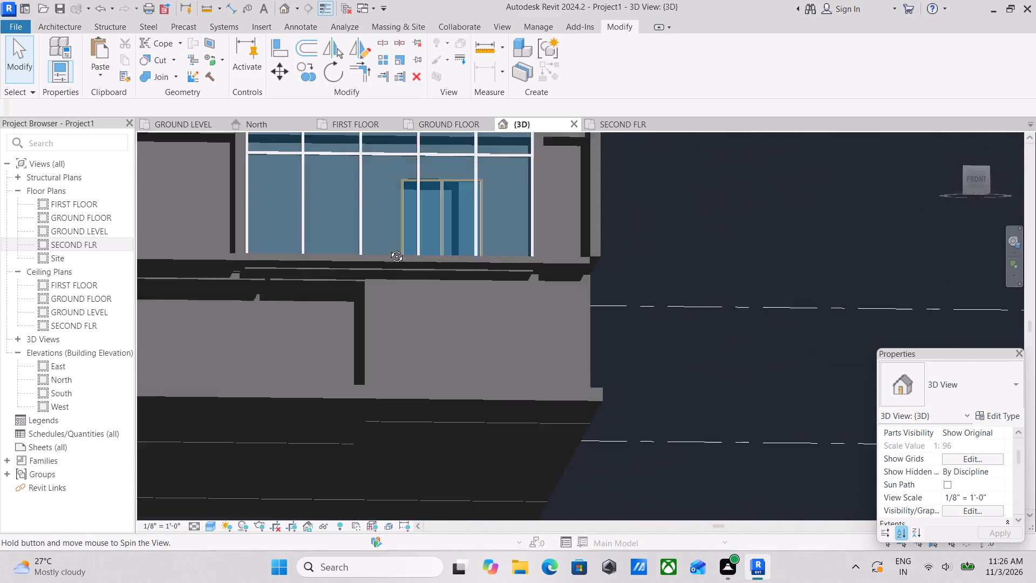
pyautogui.keyDown('shift'); pyautogui.moveTo(388, 248); pyautogui.dragTo(396, 277, button='middle'); pyautogui.keyUp('shift')
pyautogui.scroll(-3, 398, 283)
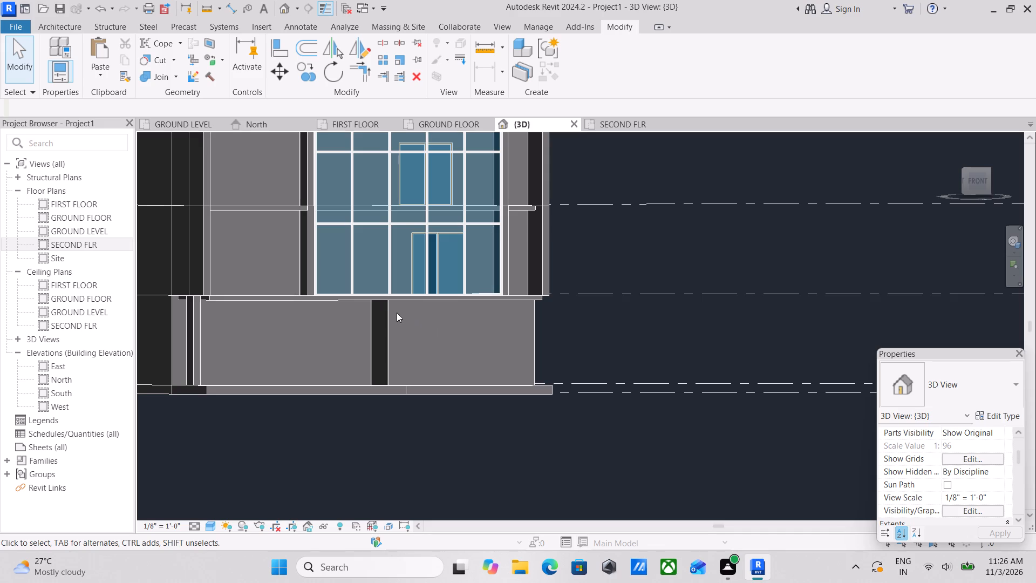
pyautogui.scroll(-2, 413, 242)
pyautogui.moveTo(417, 247); pyautogui.dragTo(461, 320, button='middle')
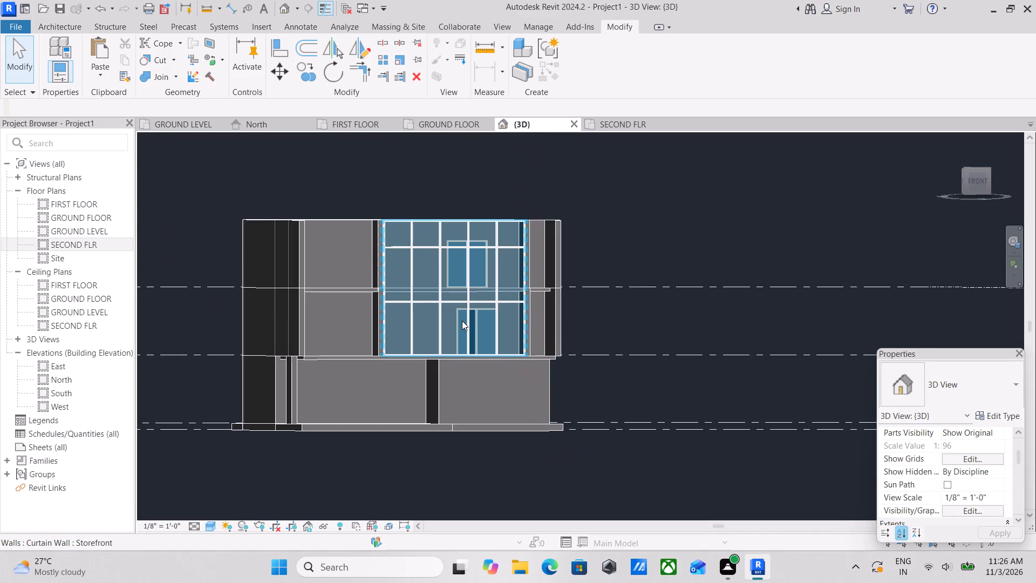
# Change the ground-floor front wall below the glazed bay to the Storefront curtain wall type.
pyautogui.scroll(-2, 462, 321)
pyautogui.click(449, 360)
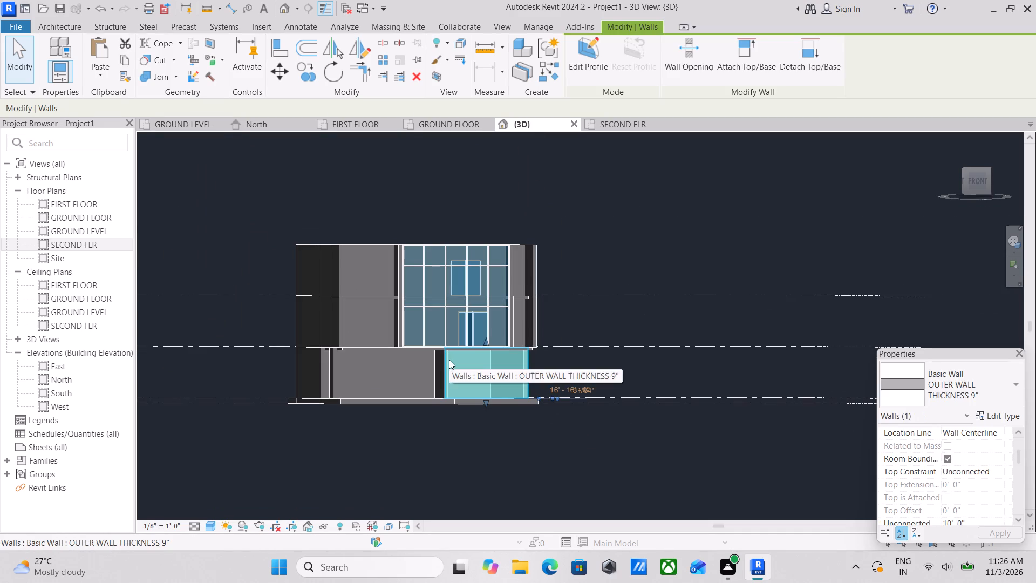
pyautogui.click(983, 390)
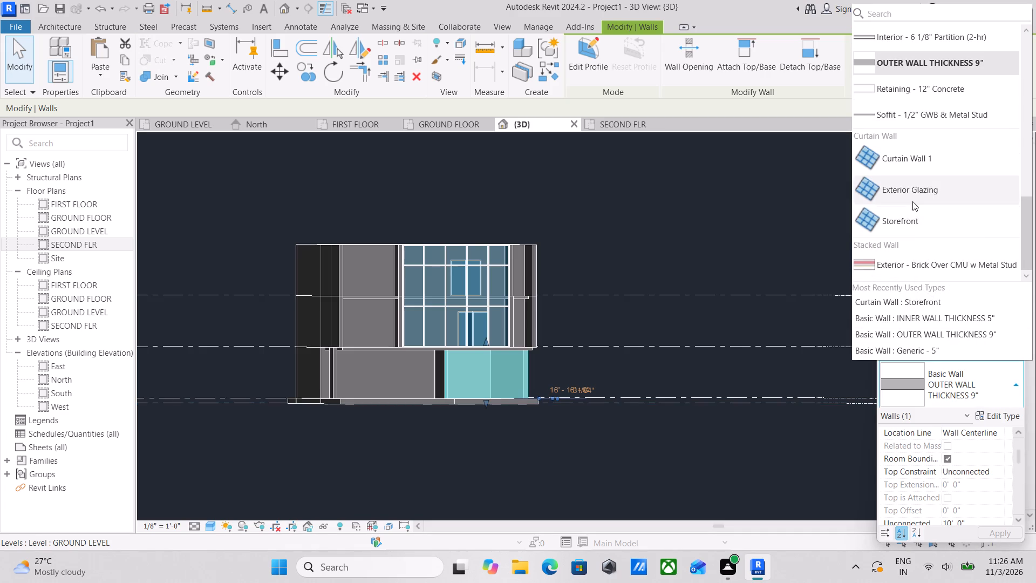
pyautogui.click(913, 219)
pyautogui.scroll(2, 447, 354)
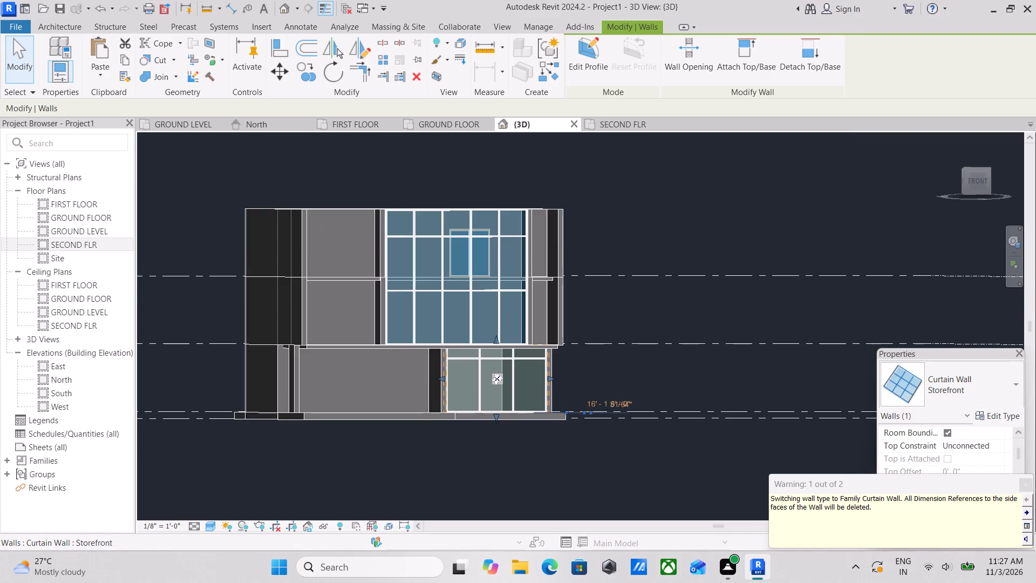
pyautogui.scroll(3, 825, 469)
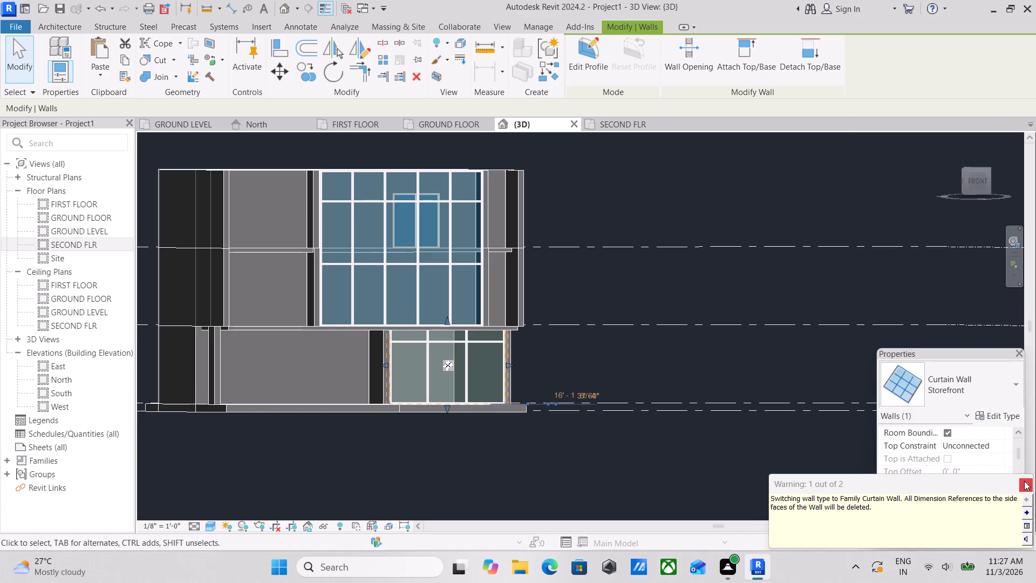
pyautogui.click(1022, 479)
pyautogui.scroll(-3, 424, 282)
pyautogui.scroll(2, 419, 300)
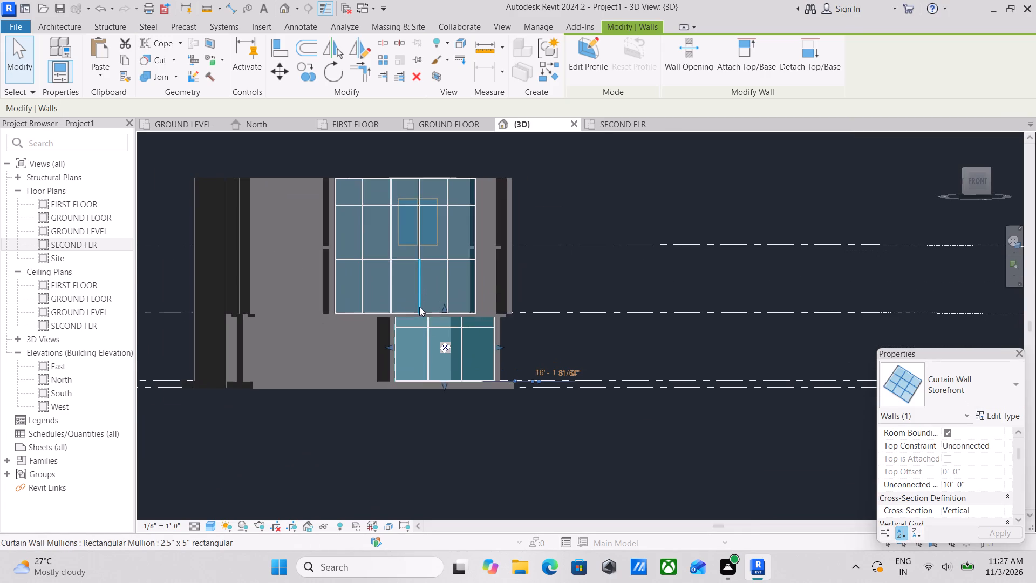
pyautogui.press('Escape')
# Examine the ground-floor storefront glazing and the slabs around it in 3D from several angles.
pyautogui.scroll(-3, 422, 311)
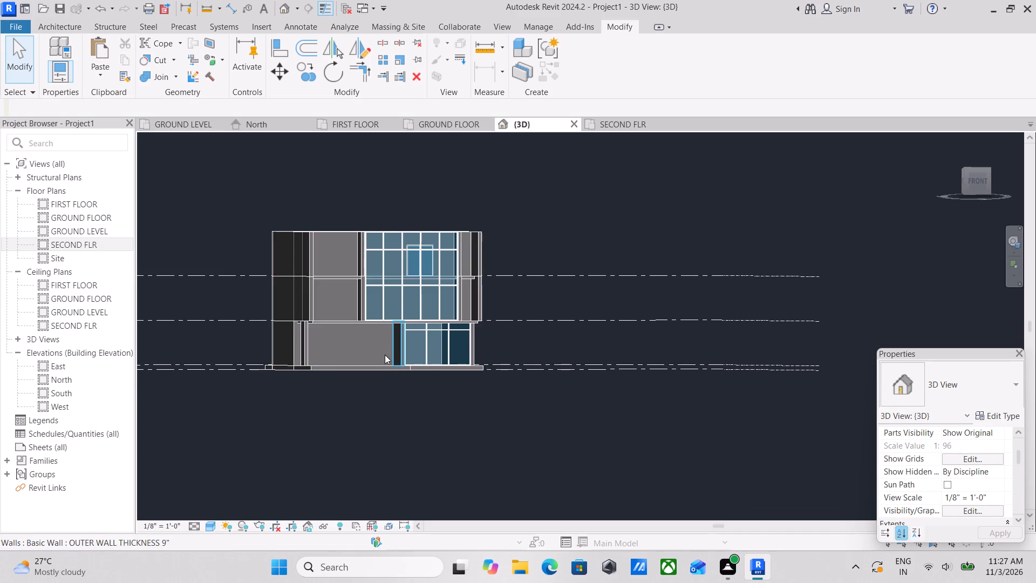
pyautogui.keyDown('shift'); pyautogui.moveTo(385, 355); pyautogui.dragTo(494, 459, button='middle'); pyautogui.keyUp('shift')
pyautogui.keyDown('shift'); pyautogui.moveTo(459, 340); pyautogui.dragTo(290, 377, button='middle'); pyautogui.keyUp('shift')
pyautogui.scroll(2, 293, 377)
pyautogui.keyDown('shift'); pyautogui.moveTo(305, 338); pyautogui.dragTo(402, 385, button='middle'); pyautogui.keyUp('shift')
pyautogui.keyDown('shift'); pyautogui.scroll(3, 402, 385); pyautogui.keyUp('shift')
pyautogui.scroll(5, 490, 389)
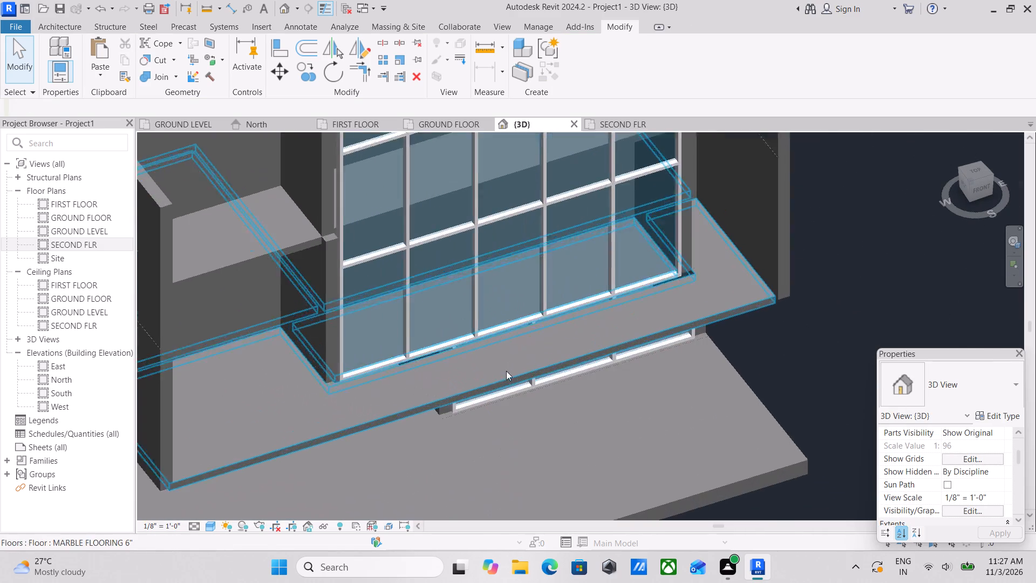
pyautogui.scroll(2, 506, 371)
pyautogui.scroll(-3, 415, 348)
pyautogui.moveTo(415, 348); pyautogui.dragTo(458, 352, button='middle')
pyautogui.keyDown('shift'); pyautogui.moveTo(486, 480); pyautogui.dragTo(488, 286, button='middle'); pyautogui.keyUp('shift')
pyautogui.keyDown('shift'); pyautogui.scroll(-1, 490, 288); pyautogui.keyUp('shift')
pyautogui.keyDown('shift'); pyautogui.moveTo(490, 288); pyautogui.dragTo(466, 331, button='middle'); pyautogui.keyUp('shift')
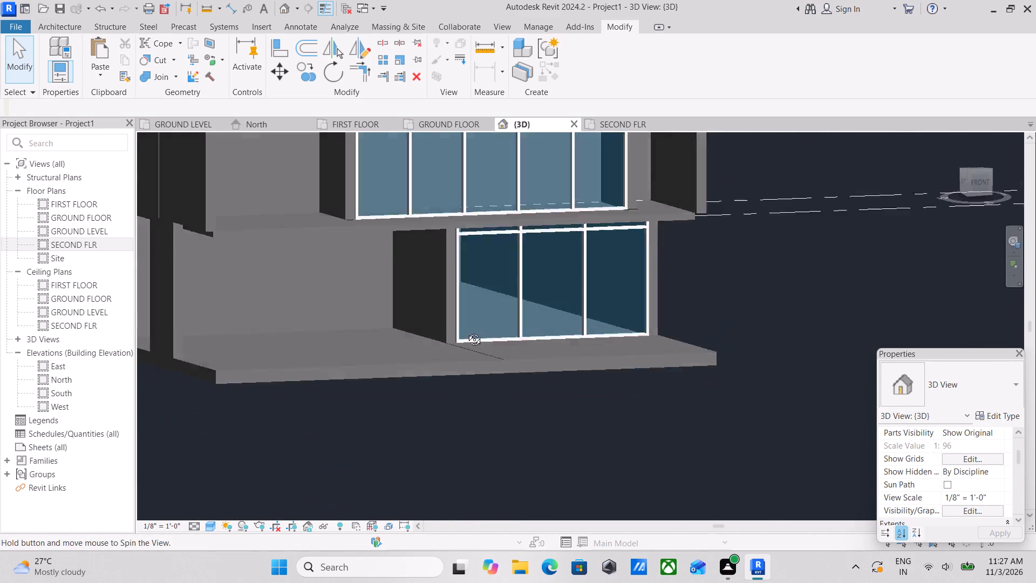
pyautogui.keyDown('shift'); pyautogui.moveTo(466, 331); pyautogui.dragTo(376, 376, button='middle'); pyautogui.keyUp('shift')
pyautogui.keyDown('shift'); pyautogui.moveTo(394, 392); pyautogui.dragTo(468, 385, button='middle'); pyautogui.keyUp('shift')
pyautogui.keyDown('shift'); pyautogui.scroll(1, 469, 385); pyautogui.keyUp('shift')
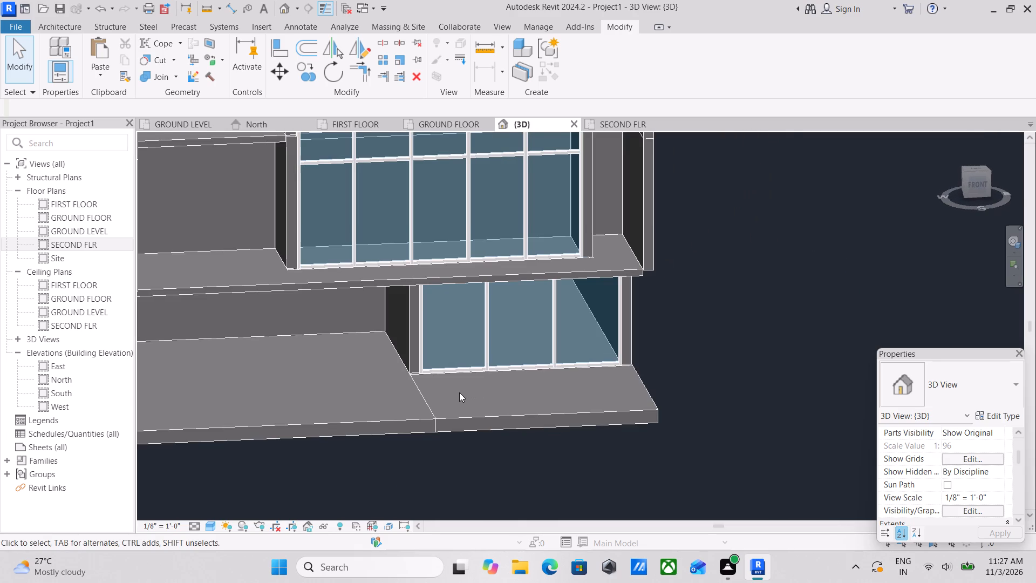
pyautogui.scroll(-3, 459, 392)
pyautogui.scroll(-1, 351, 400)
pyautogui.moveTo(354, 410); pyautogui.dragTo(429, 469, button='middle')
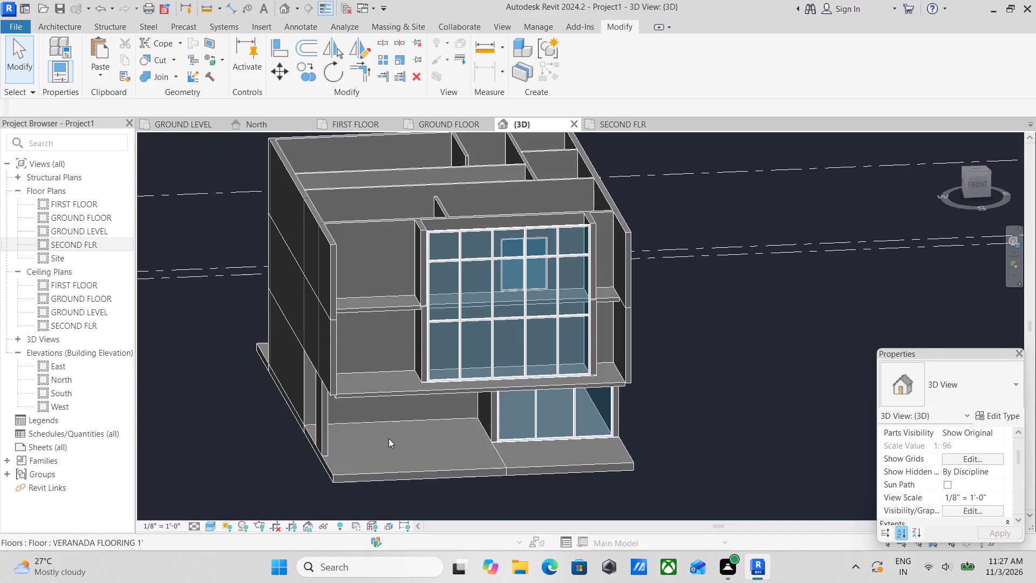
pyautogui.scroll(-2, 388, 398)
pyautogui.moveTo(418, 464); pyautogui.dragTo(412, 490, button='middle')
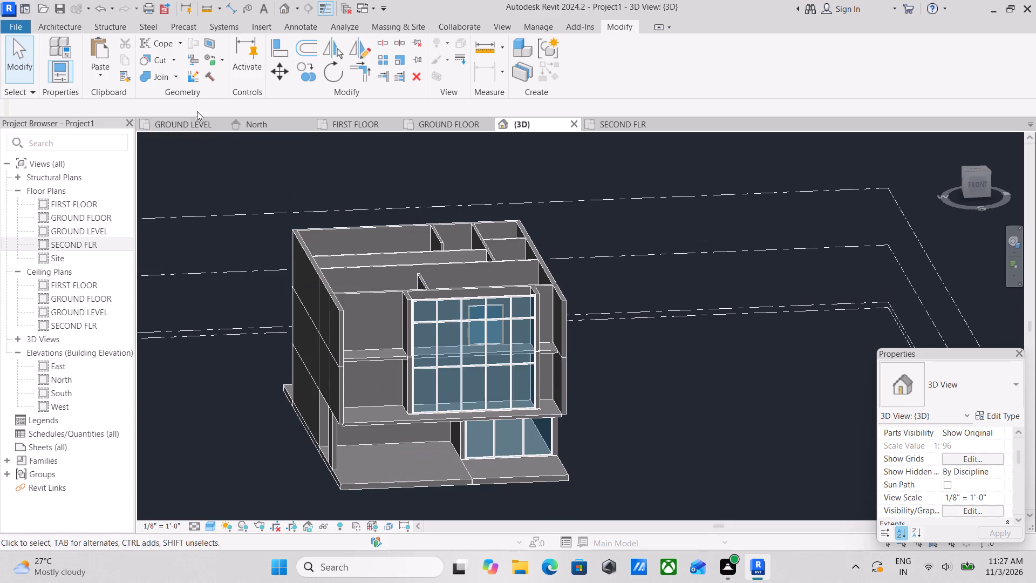
# On the GROUND FLOOR plan, place a Single-Flush 30" x 80" door in the 6'-0" room's north wall, 2'-6" from its east end, swinging inward.
pyautogui.click(435, 119)
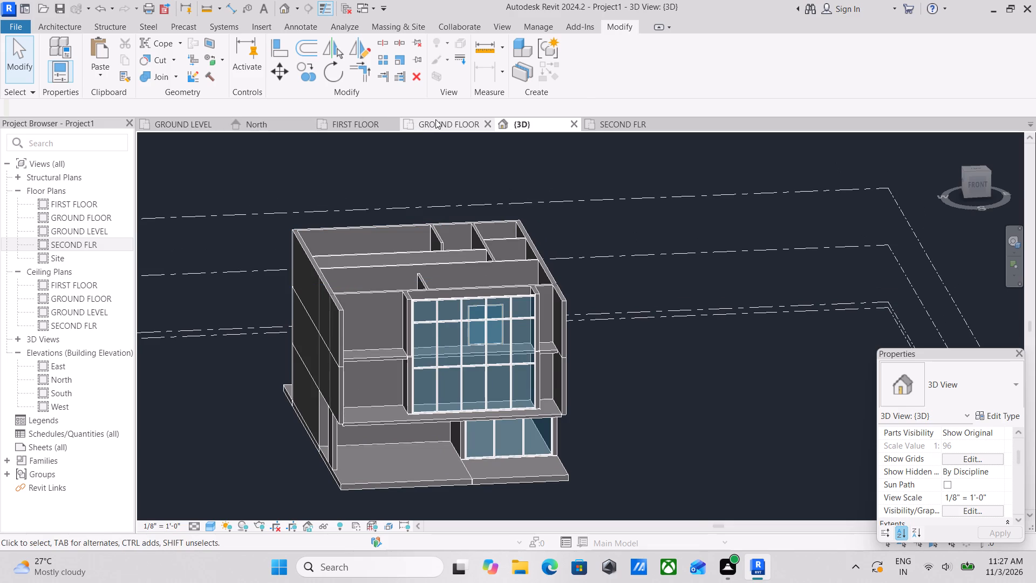
pyautogui.scroll(-4, 565, 429)
pyautogui.moveTo(561, 430); pyautogui.dragTo(514, 512, button='middle')
pyautogui.scroll(1, 527, 414)
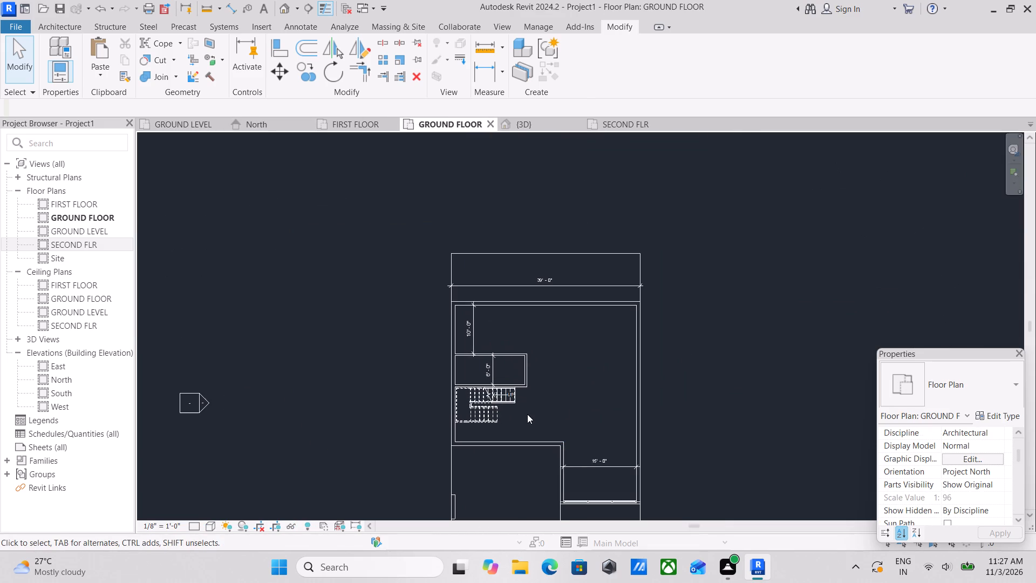
pyautogui.scroll(4, 528, 349)
pyautogui.scroll(3, 511, 399)
pyautogui.scroll(-1, 485, 361)
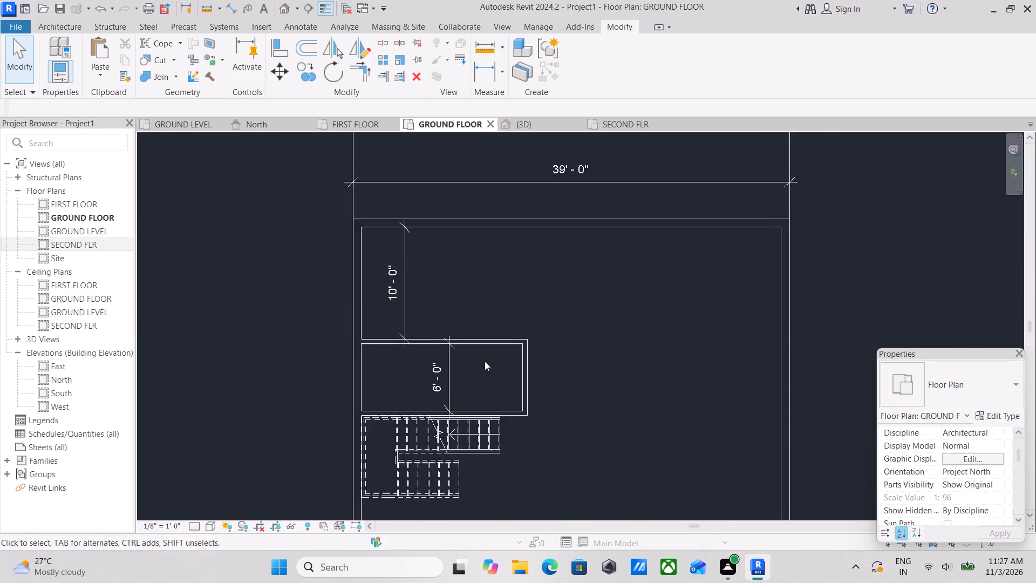
pyautogui.moveTo(487, 363); pyautogui.dragTo(537, 396, button='middle')
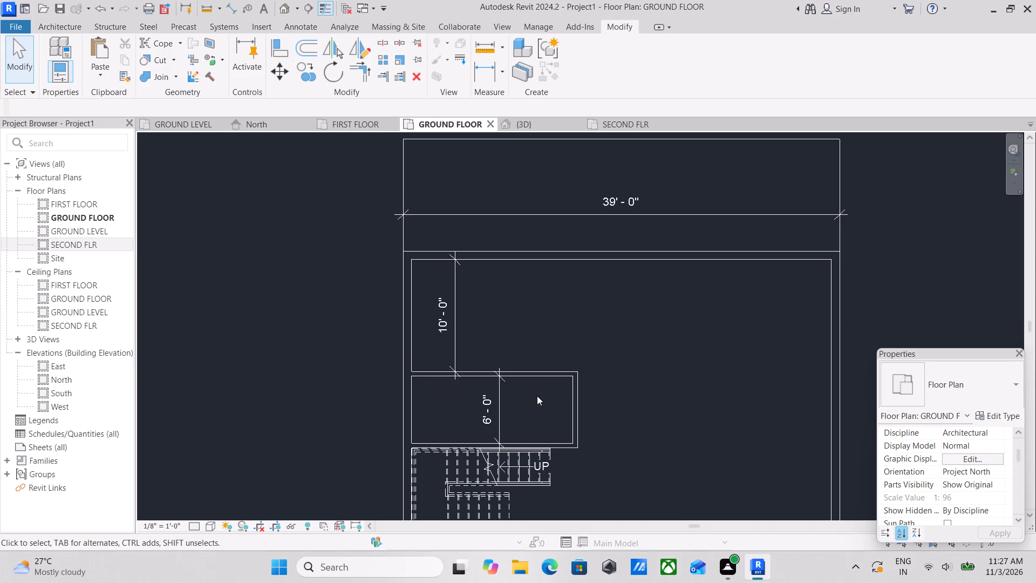
pyautogui.scroll(2, 537, 396)
pyautogui.scroll(-2, 537, 396)
pyautogui.moveTo(537, 396); pyautogui.dragTo(535, 452, button='middle')
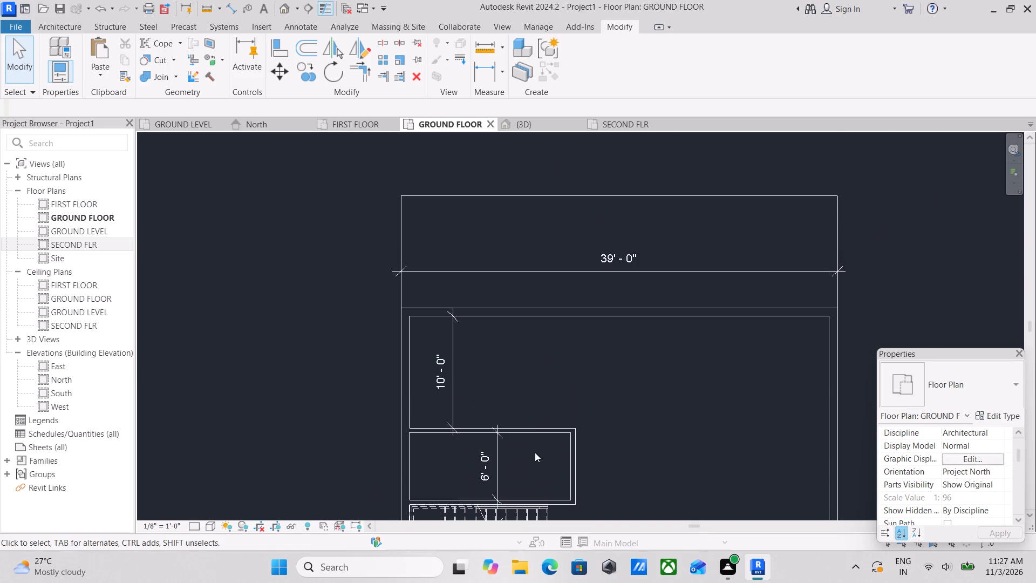
pyautogui.write('dr')
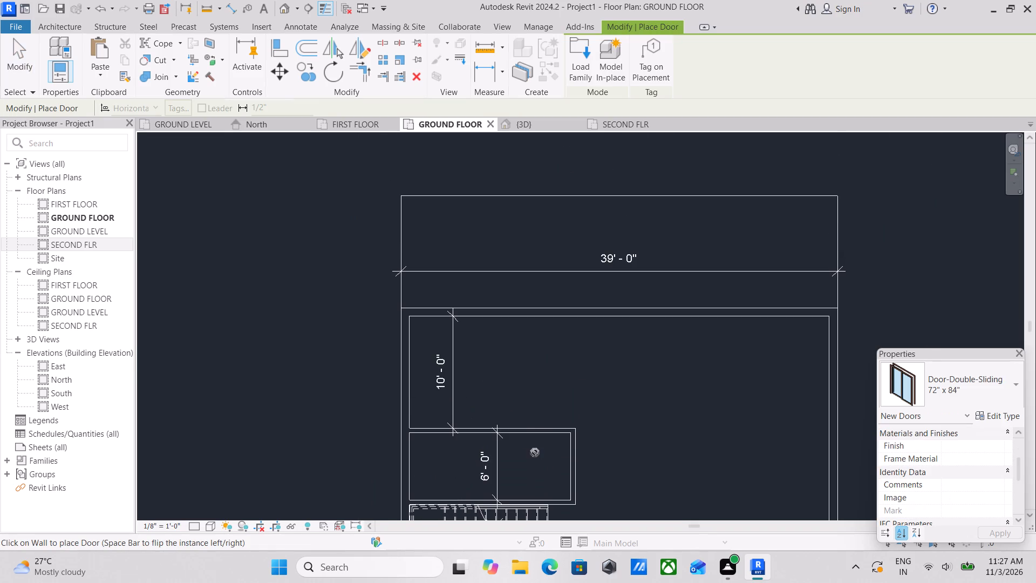
pyautogui.click(997, 386)
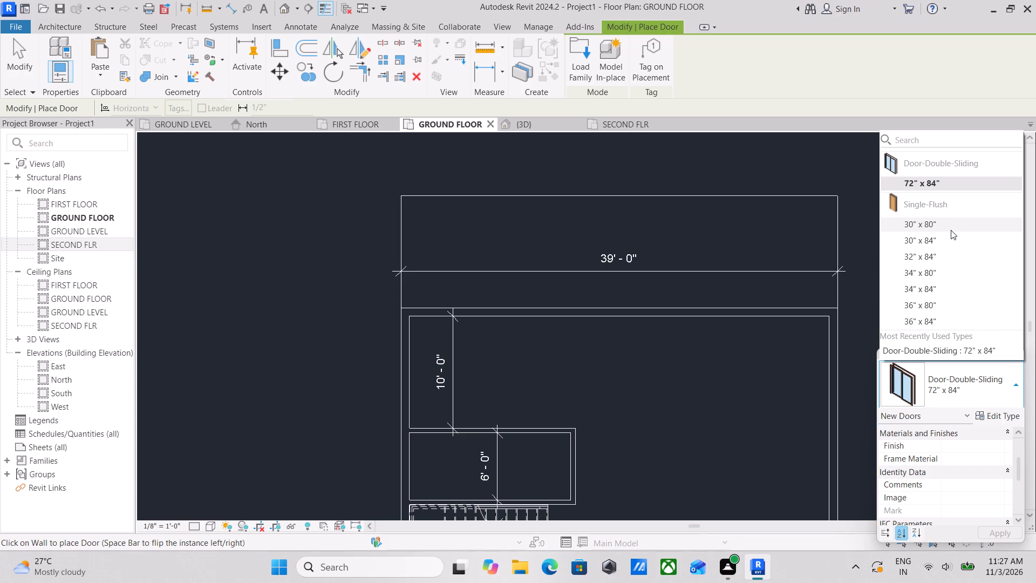
pyautogui.click(951, 230)
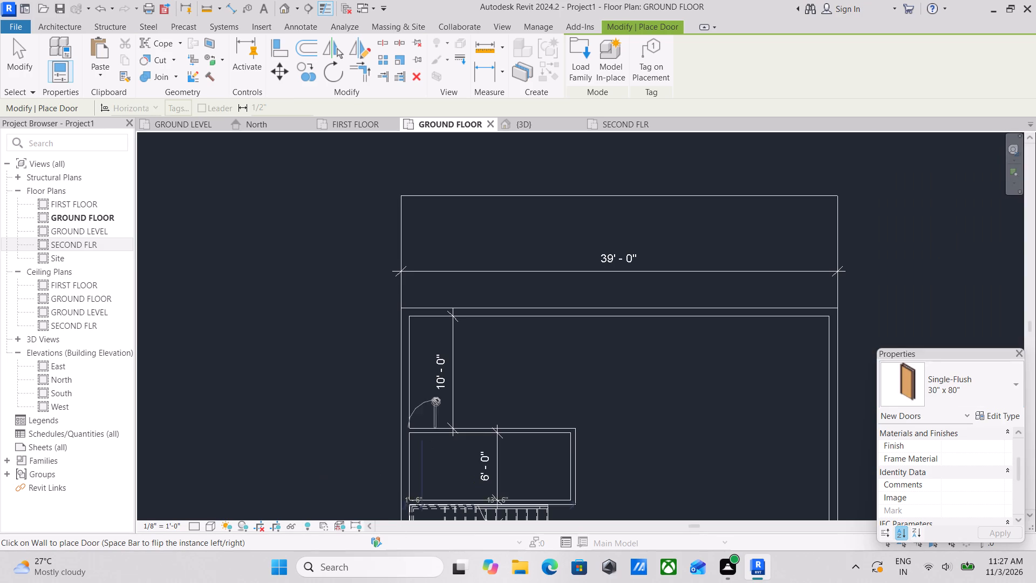
pyautogui.scroll(2, 499, 404)
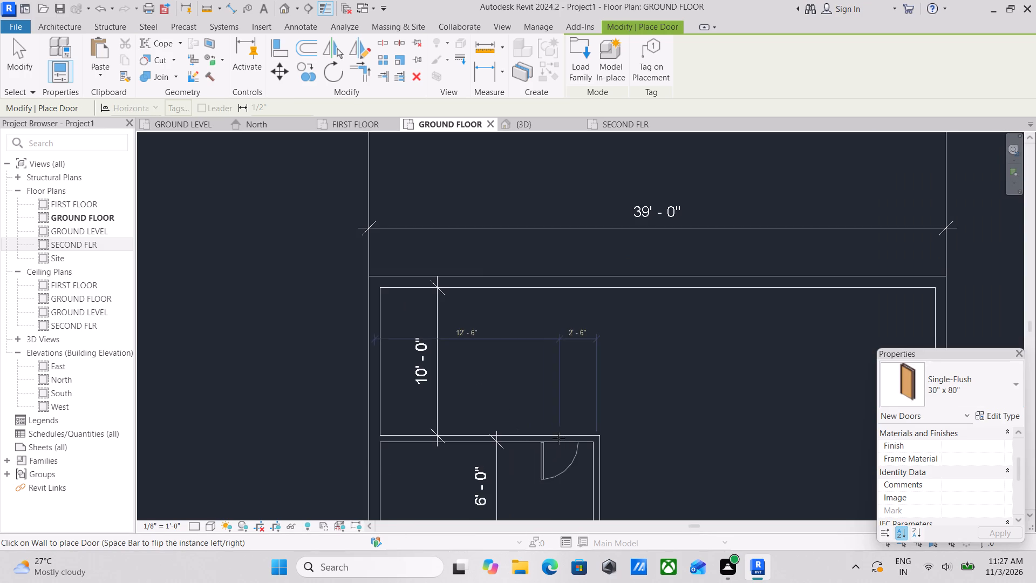
pyautogui.scroll(3, 556, 438)
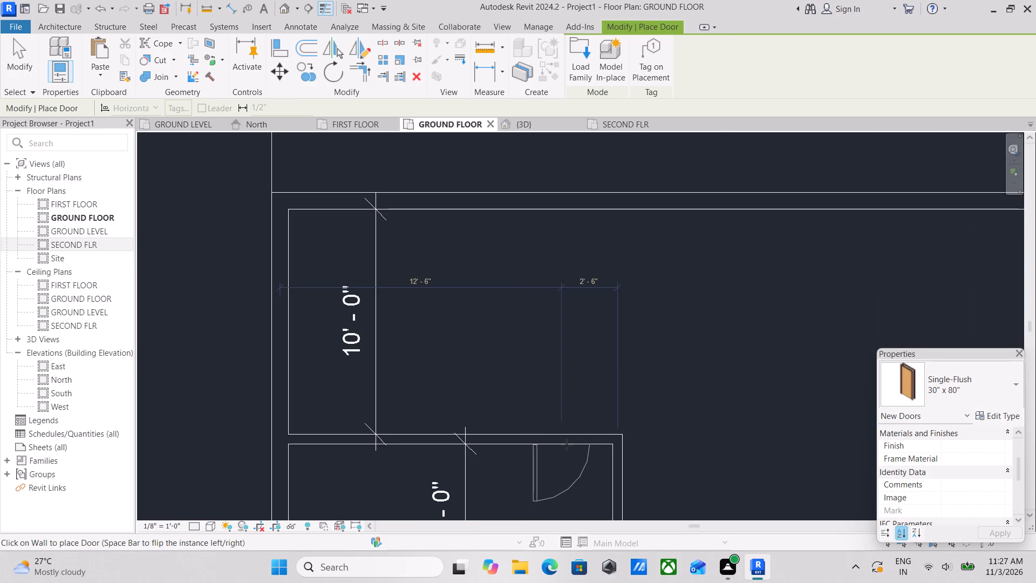
pyautogui.click(567, 445)
# Start loading another door family and check the available library locations.
pyautogui.scroll(-3, 567, 444)
pyautogui.moveTo(565, 443); pyautogui.dragTo(571, 358, button='middle')
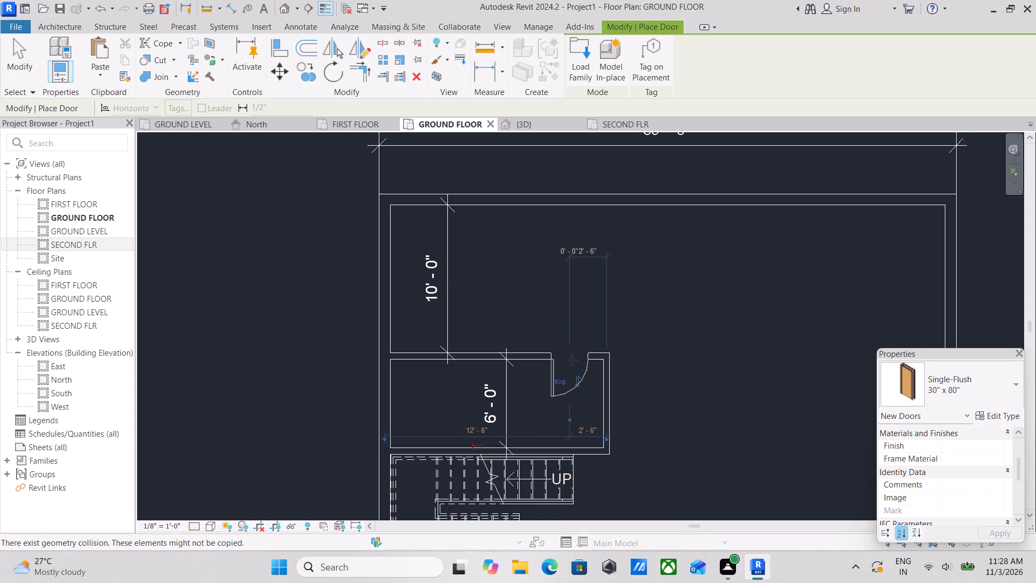
pyautogui.click(999, 379)
pyautogui.click(999, 378)
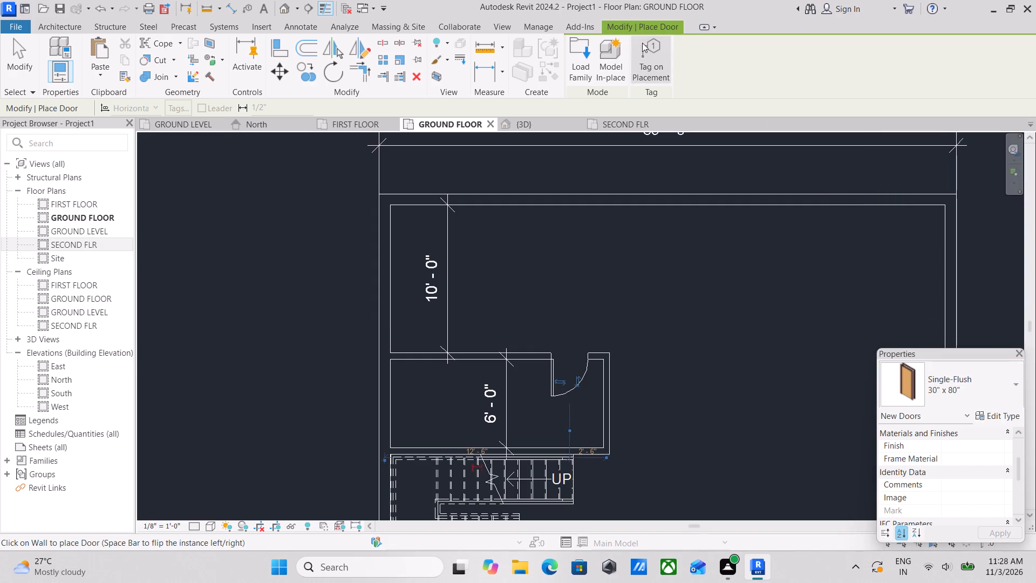
pyautogui.click(578, 52)
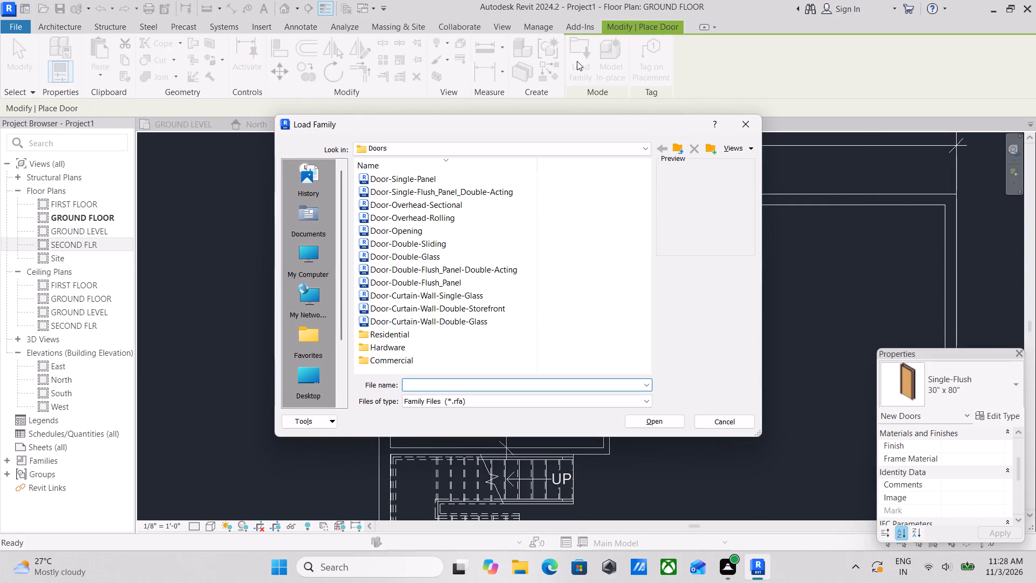
pyautogui.click(501, 154)
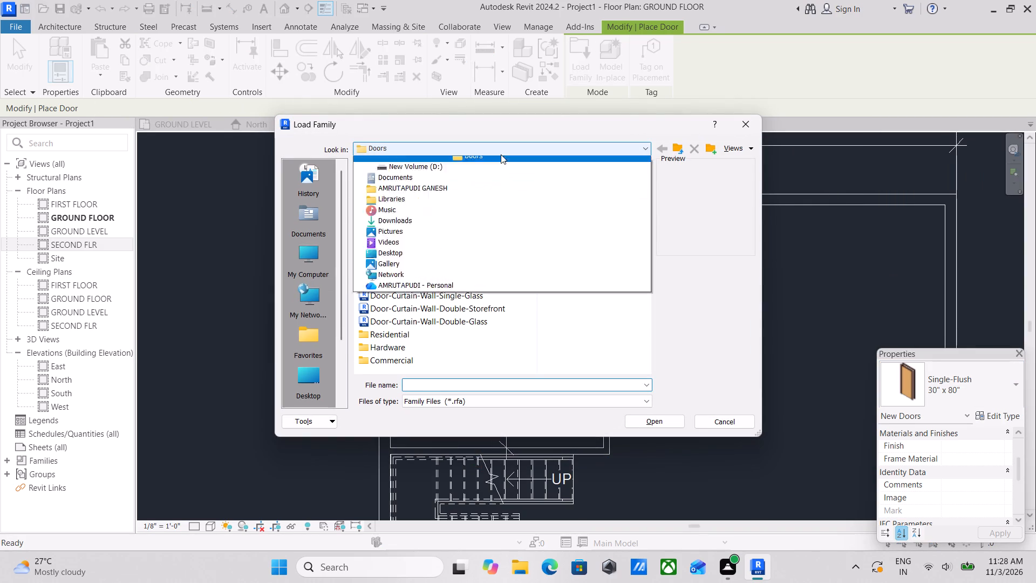
pyautogui.click(501, 154)
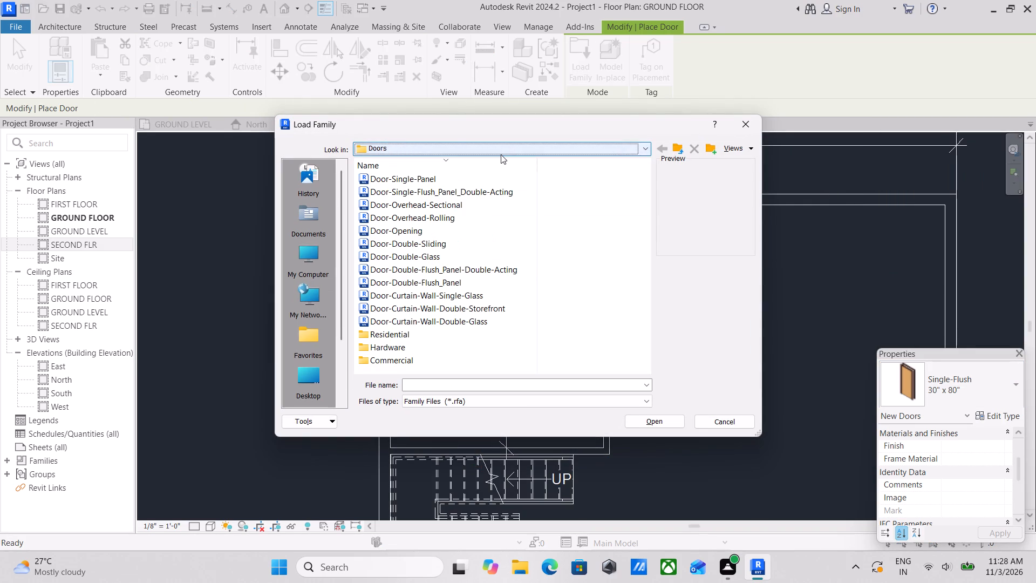
pyautogui.click(515, 144)
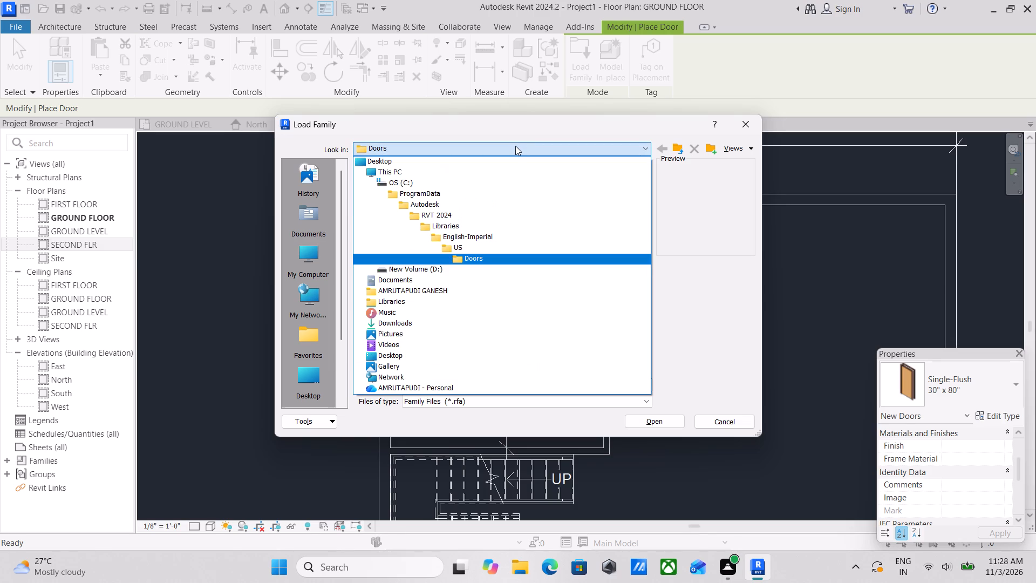
pyautogui.click(515, 146)
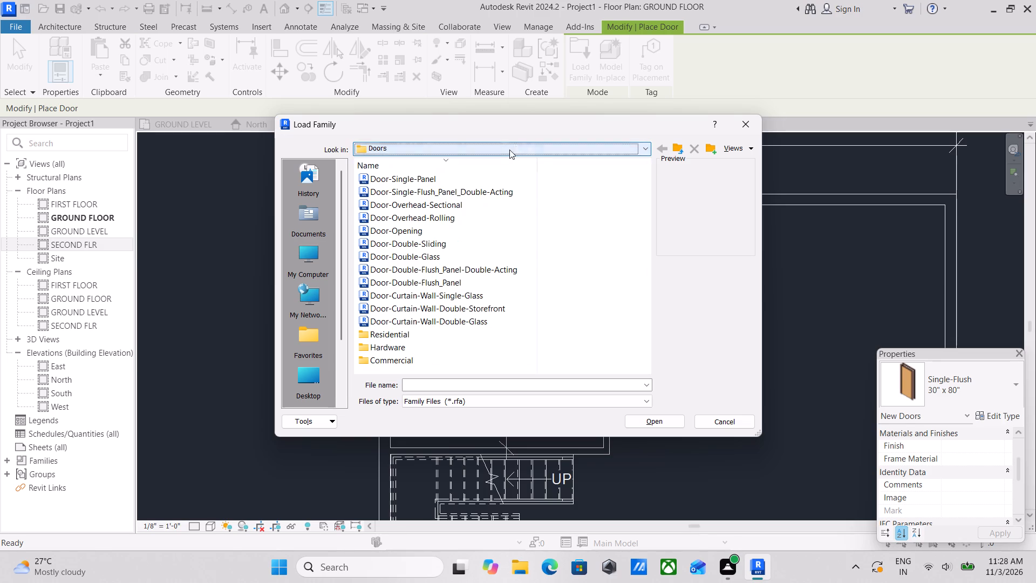
pyautogui.scroll(-2, 331, 288)
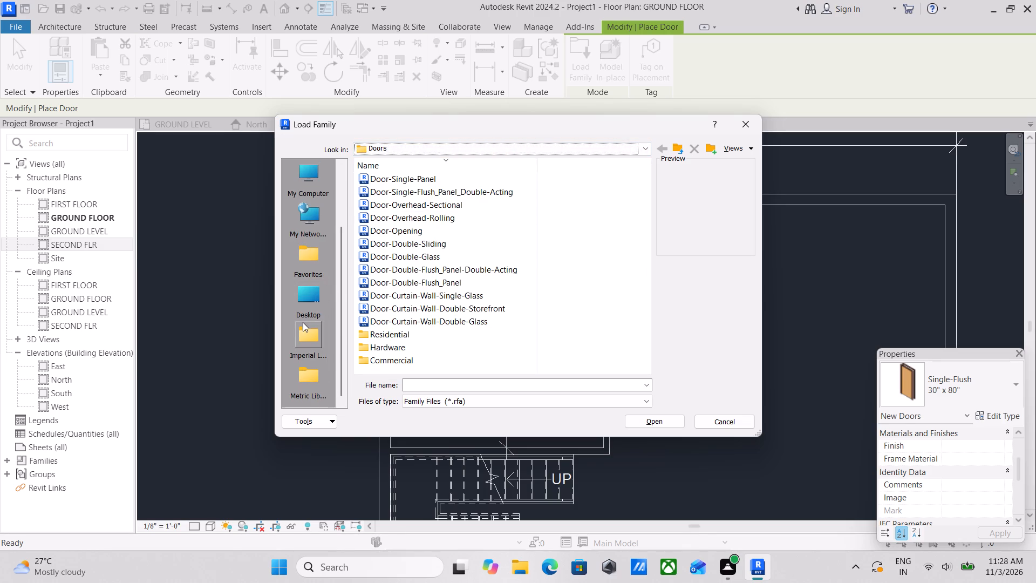
pyautogui.scroll(-1, 303, 318)
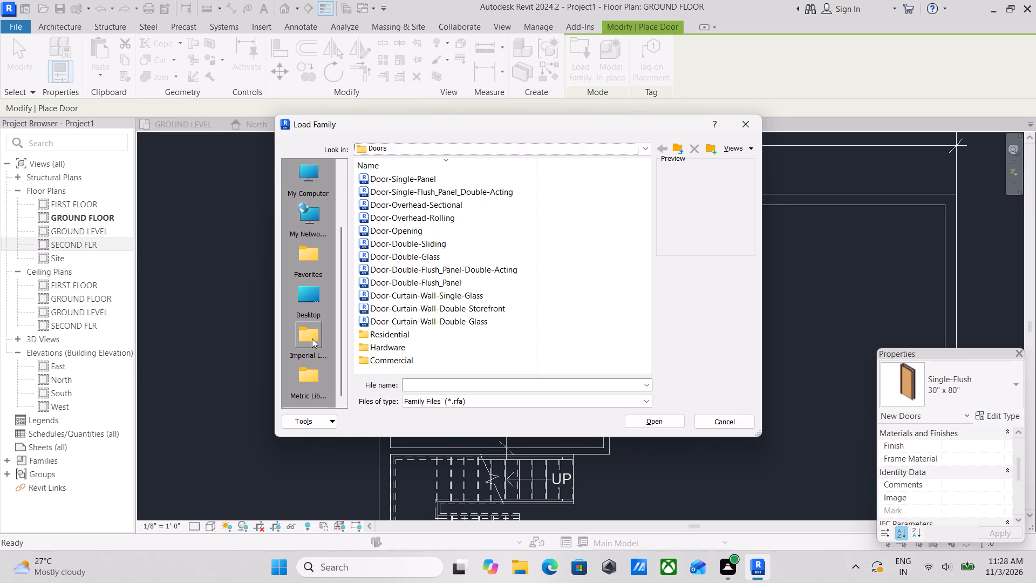
# Browse the Imperial Library's family folders and open its Doors folder.
pyautogui.click(312, 338)
pyautogui.scroll(-3, 392, 242)
pyautogui.scroll(-3, 391, 293)
pyautogui.scroll(4, 403, 354)
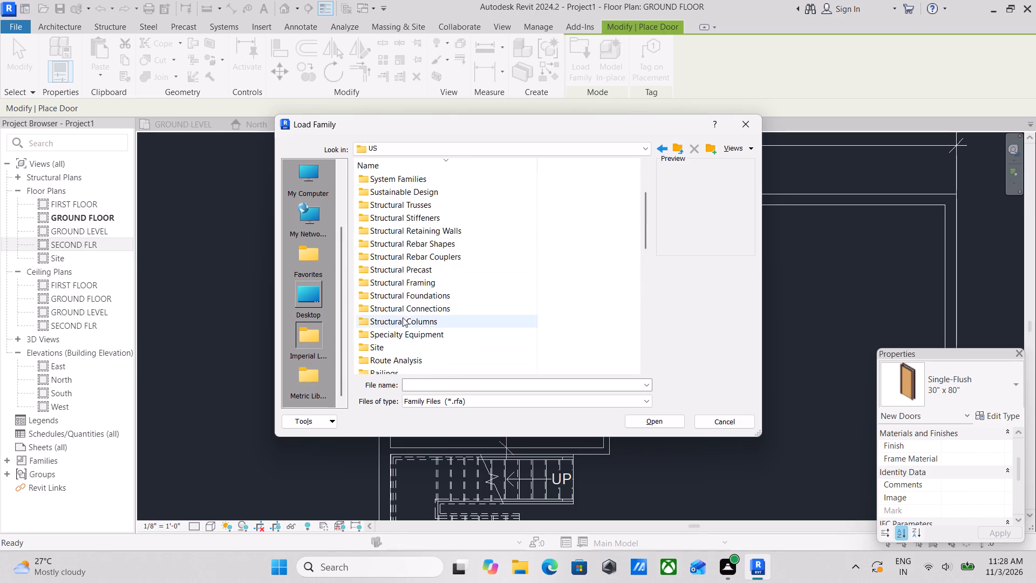
pyautogui.scroll(8, 402, 309)
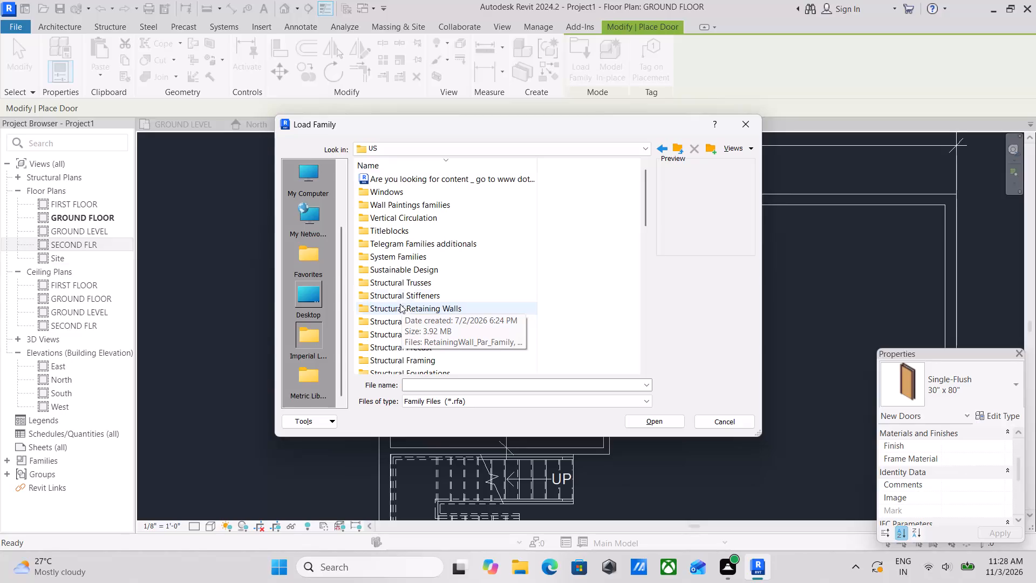
pyautogui.scroll(1, 411, 254)
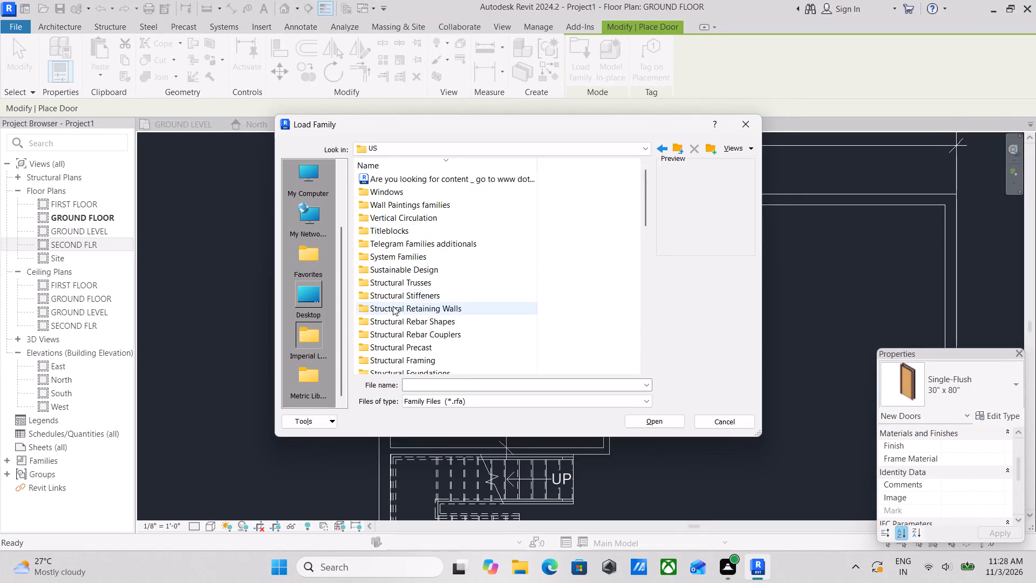
pyautogui.scroll(-2, 392, 314)
pyautogui.scroll(5, 393, 330)
pyautogui.scroll(-2, 414, 262)
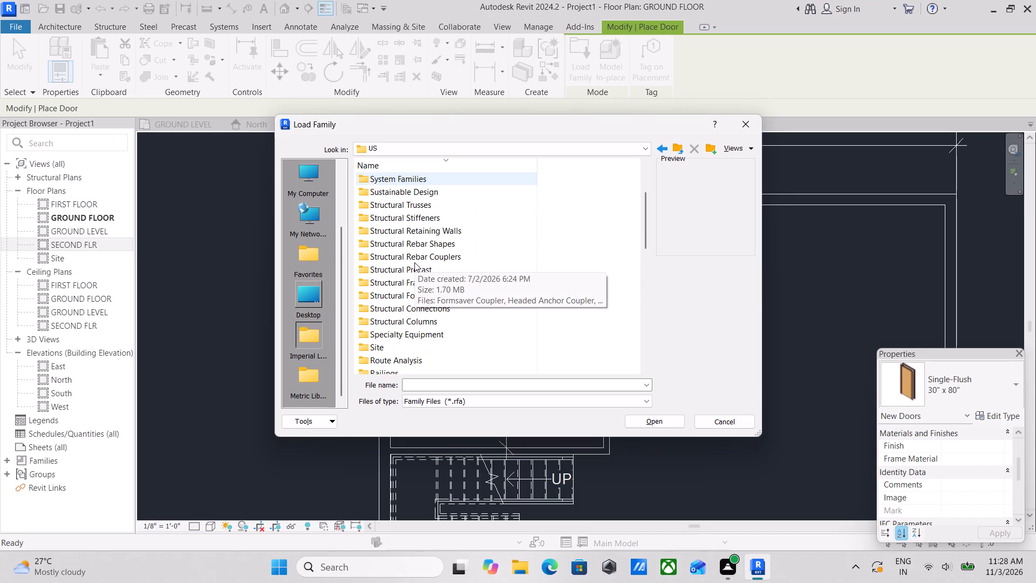
pyautogui.scroll(2, 434, 242)
pyautogui.scroll(-4, 422, 284)
pyautogui.scroll(3, 442, 282)
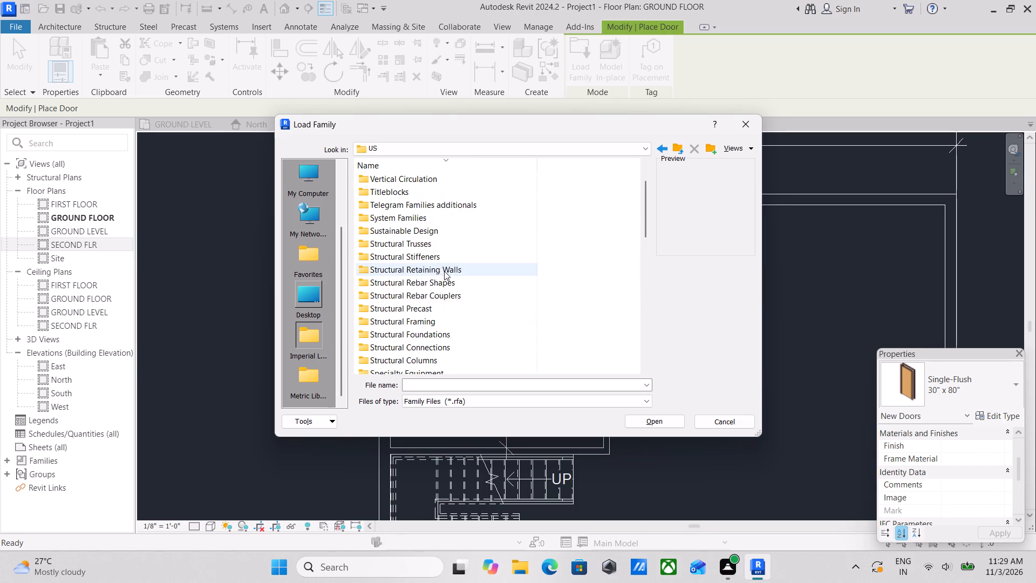
pyautogui.scroll(4, 438, 264)
pyautogui.scroll(-3, 438, 263)
pyautogui.scroll(3, 372, 306)
pyautogui.scroll(-2, 373, 304)
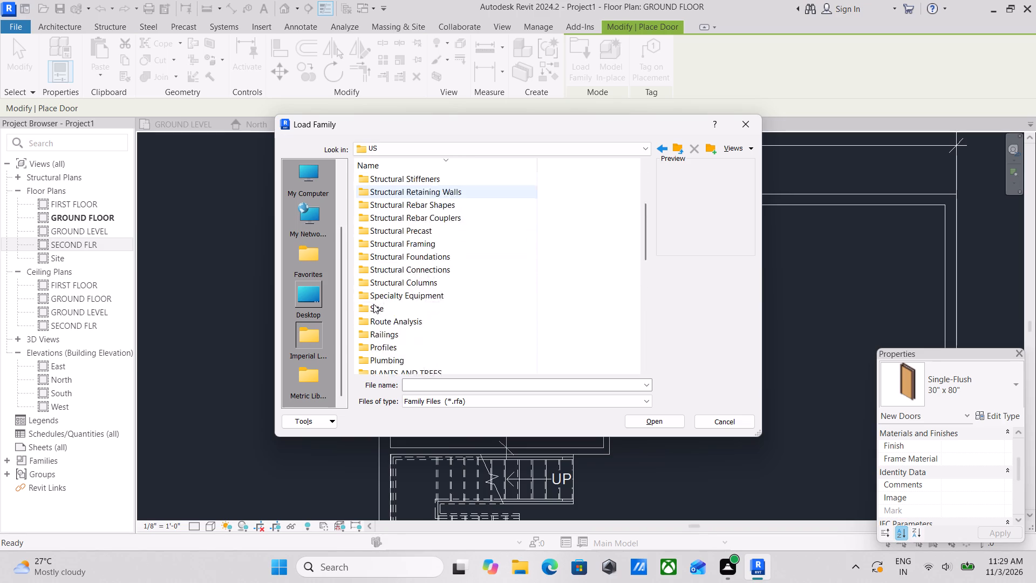
pyautogui.scroll(-10, 373, 304)
pyautogui.scroll(-2, 397, 219)
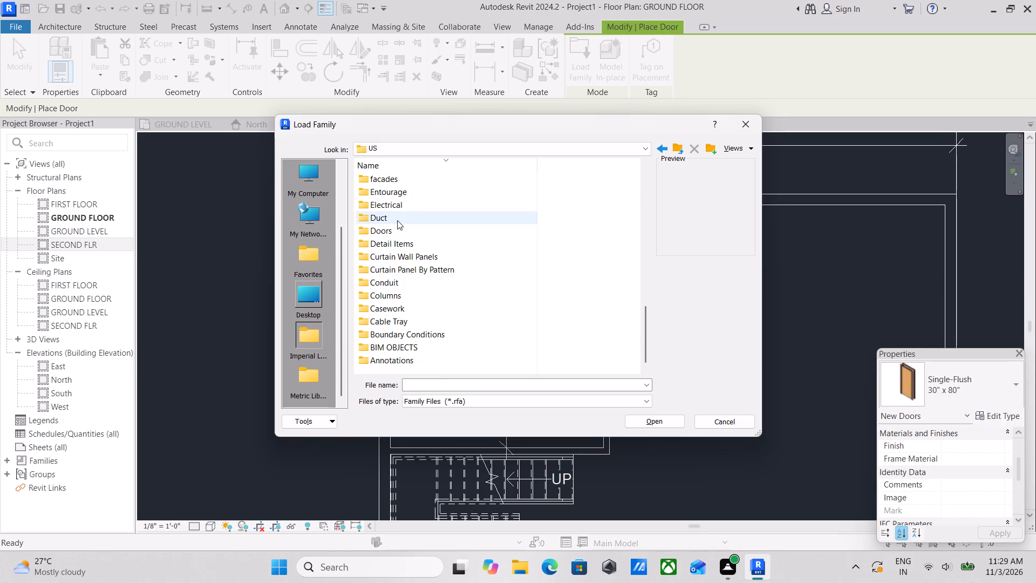
pyautogui.doubleClick(392, 232)
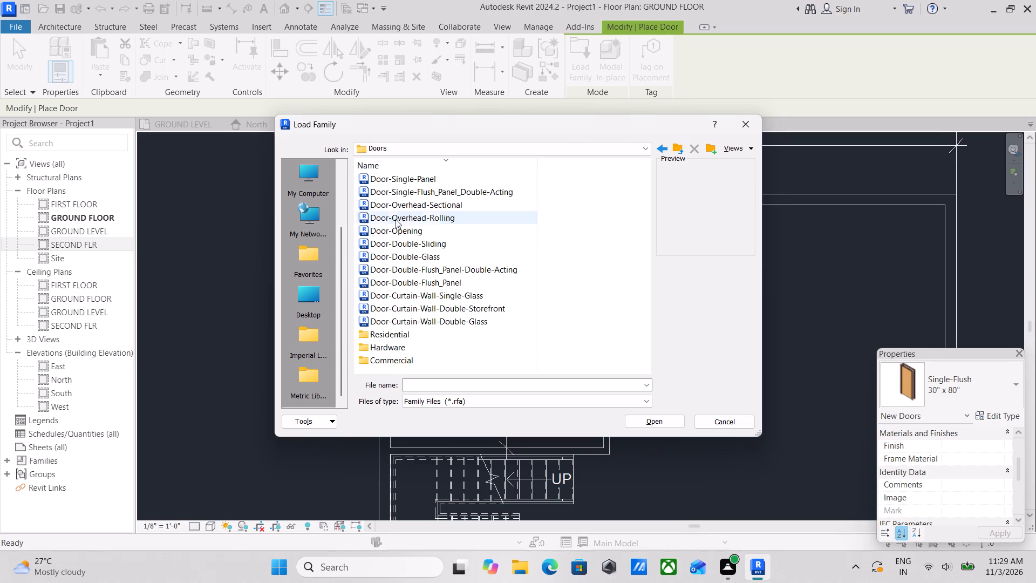
# Browse the residential door families in the Doors library and preview the interior single-door panel designs.
pyautogui.click(396, 212)
pyautogui.click(403, 194)
pyautogui.scroll(-3, 399, 318)
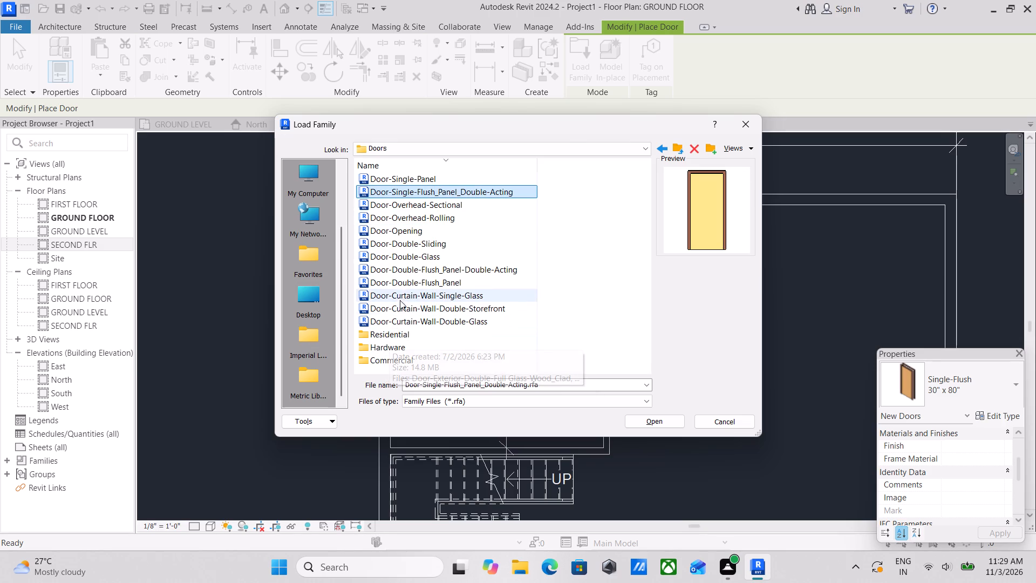
pyautogui.doubleClick(388, 338)
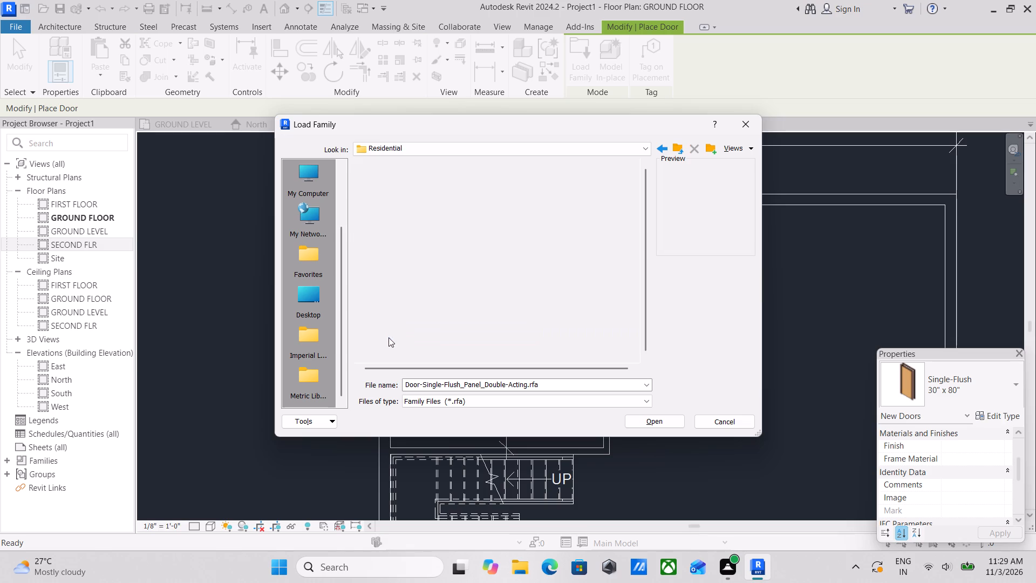
pyautogui.click(404, 209)
pyautogui.click(405, 193)
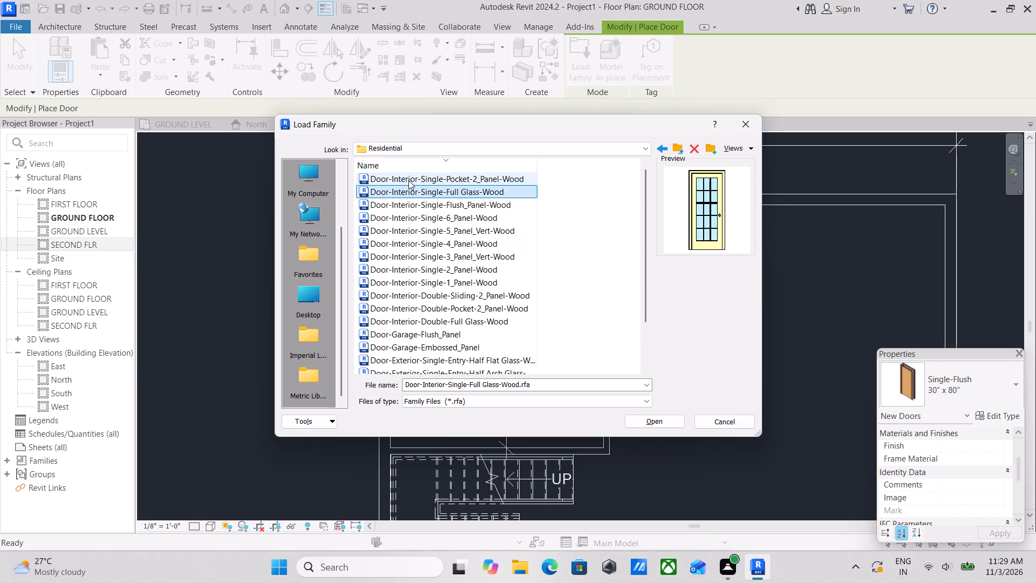
pyautogui.click(408, 180)
pyautogui.scroll(-2, 429, 233)
pyautogui.click(429, 228)
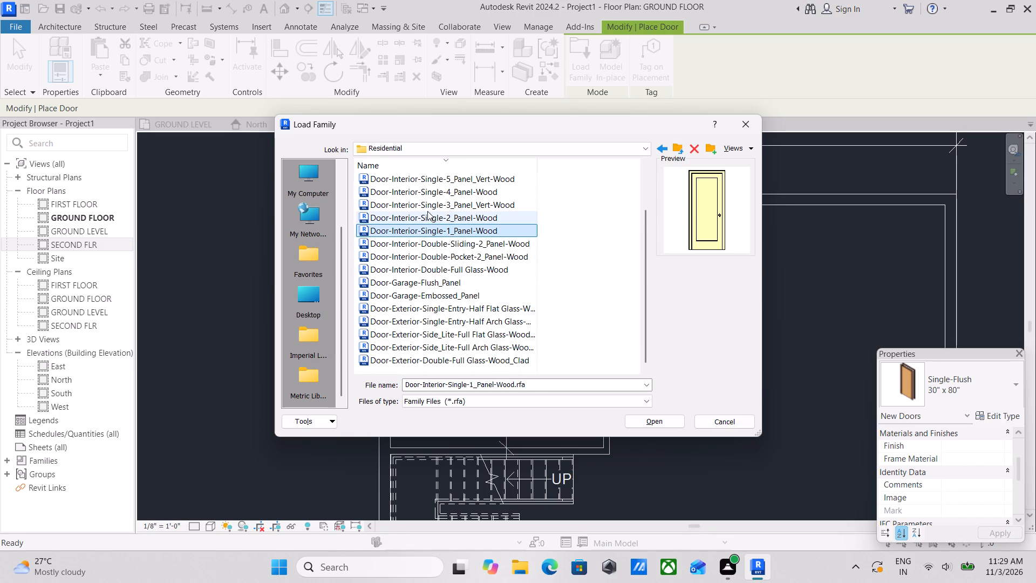
pyautogui.click(427, 211)
pyautogui.click(430, 195)
pyautogui.click(431, 208)
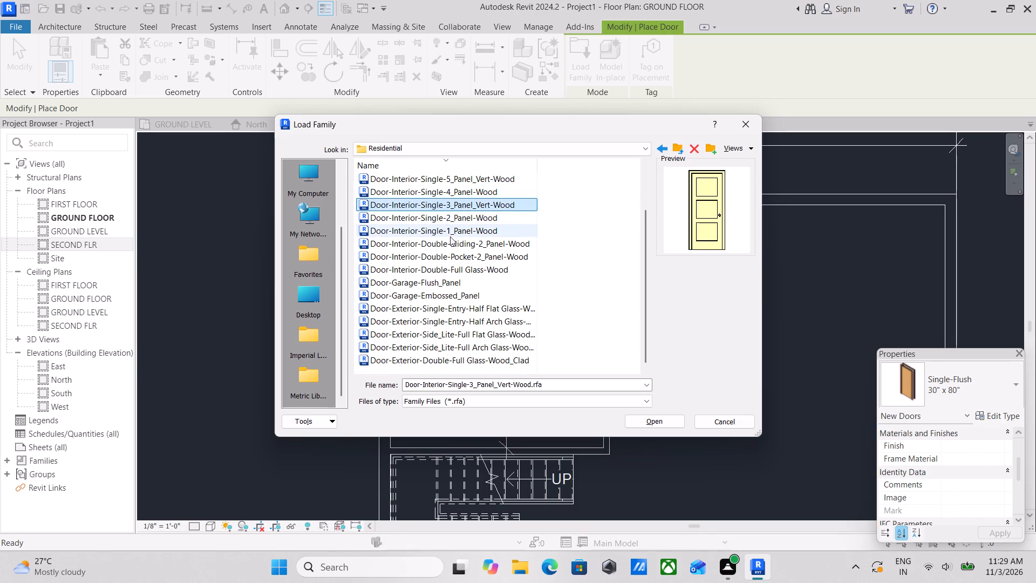
pyautogui.scroll(2, 449, 231)
# Load the Door-Interior-Single-4_Panel-Wood family with its 36" x 80" type.
pyautogui.click(402, 243)
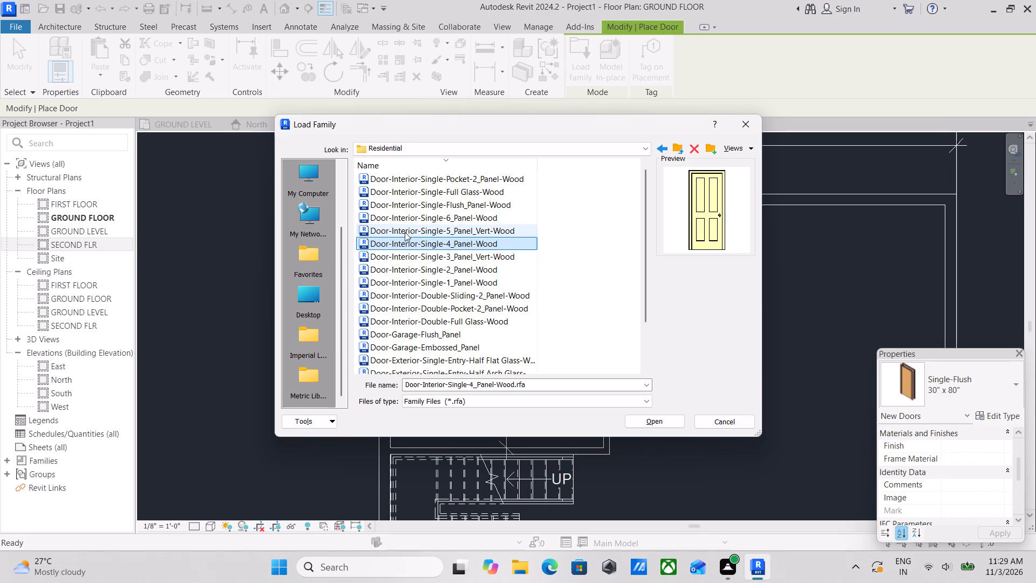
pyautogui.click(658, 417)
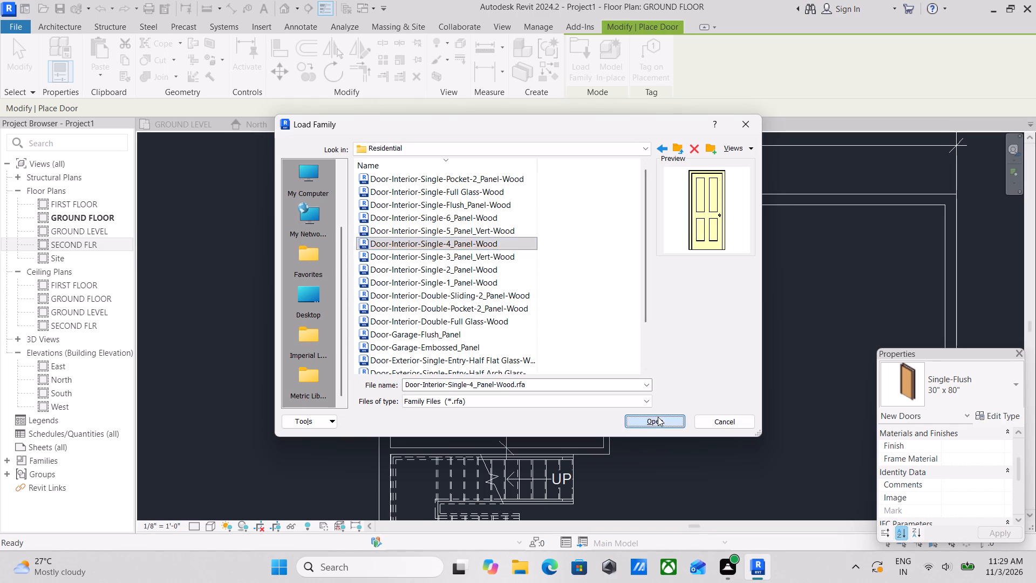
pyautogui.scroll(-3, 514, 258)
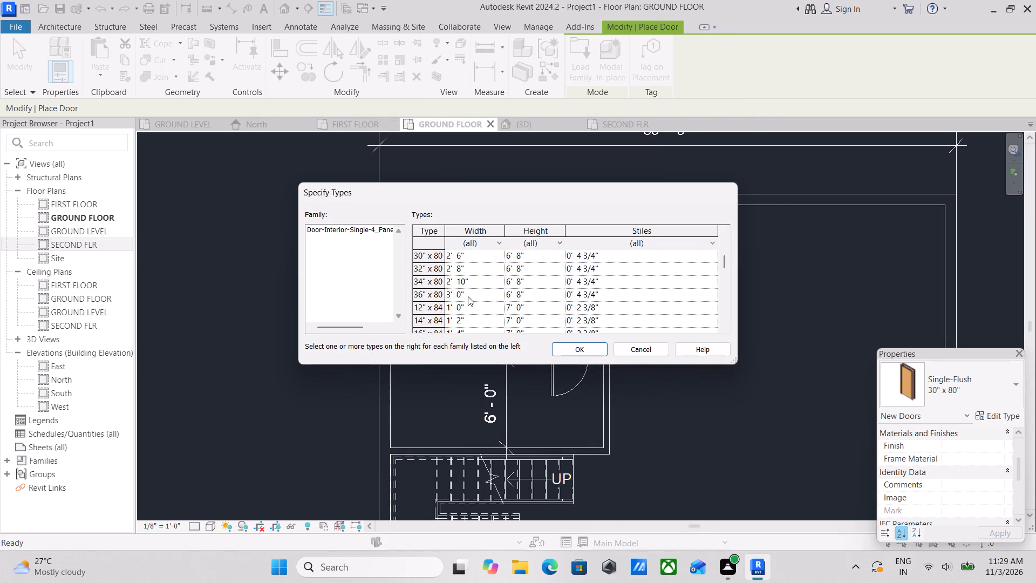
pyautogui.click(466, 291)
pyautogui.click(563, 351)
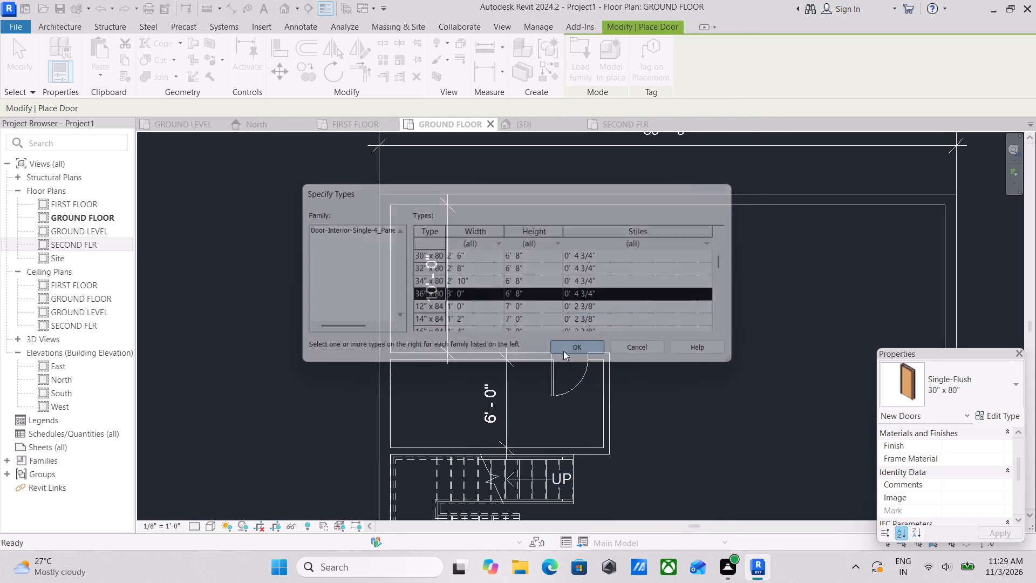
# Place the 36" x 80" four-panel wood door in the ground floor's north exterior wall, 13'-6" from the west wall, swinging inward.
pyautogui.scroll(-2, 549, 294)
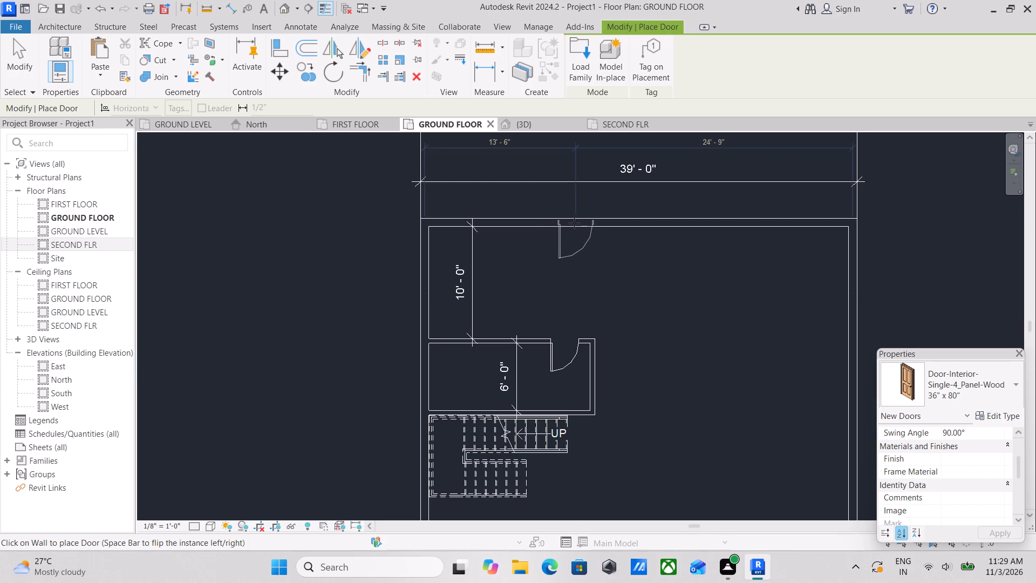
pyautogui.click(574, 223)
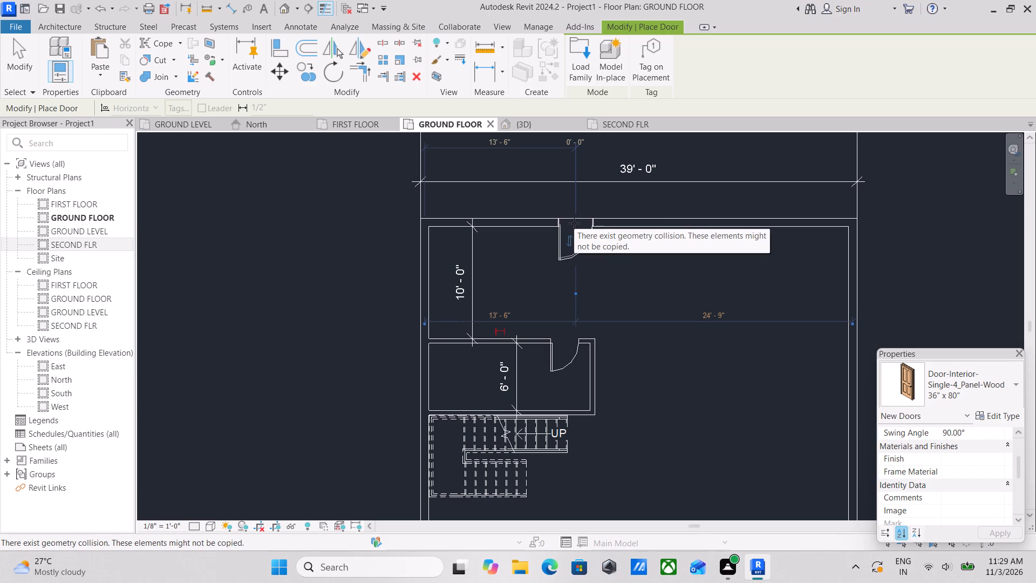
pyautogui.scroll(-1, 643, 274)
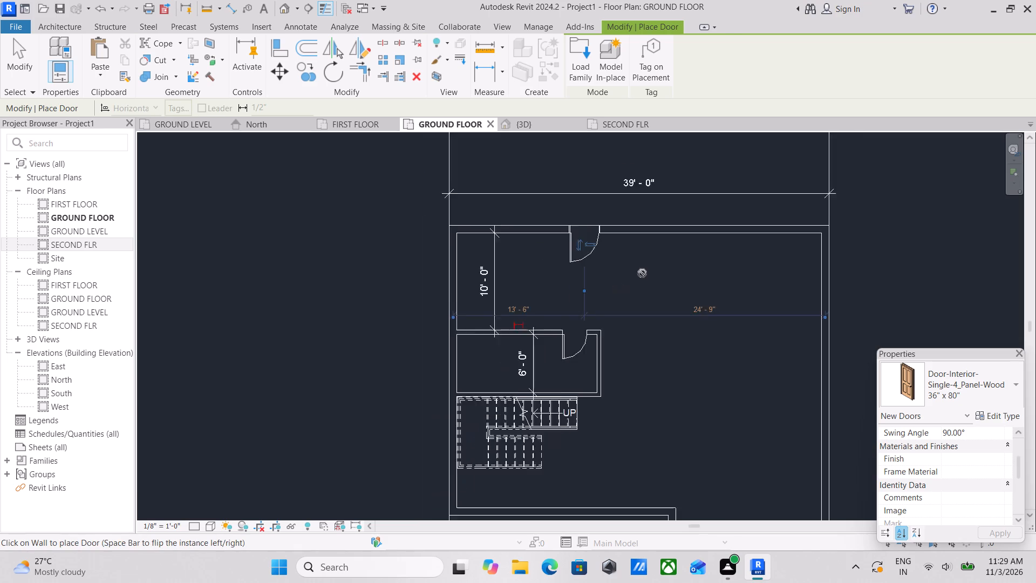
pyautogui.moveTo(636, 271); pyautogui.dragTo(432, 237, button='middle')
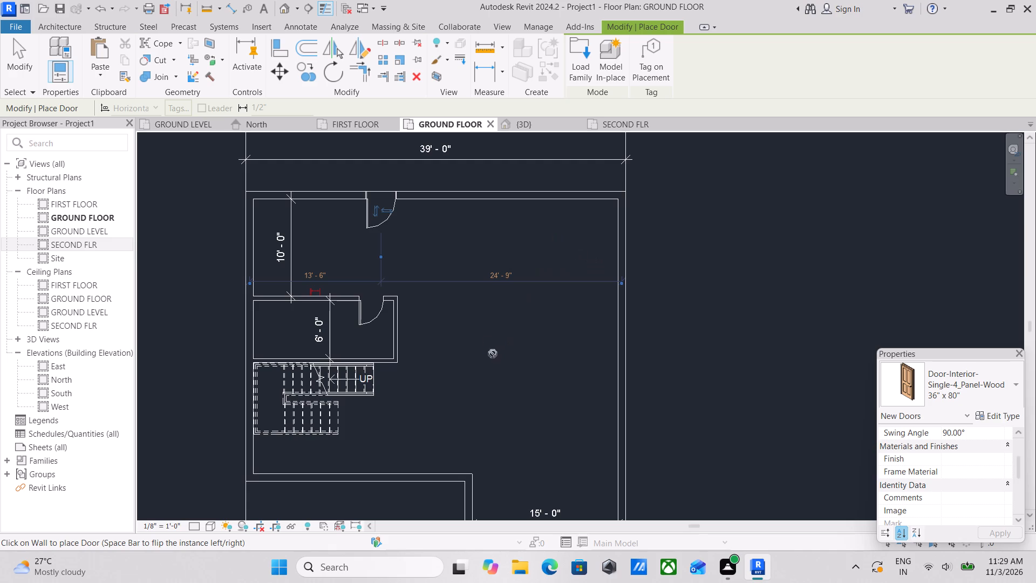
pyautogui.moveTo(487, 342); pyautogui.dragTo(541, 282, button='middle')
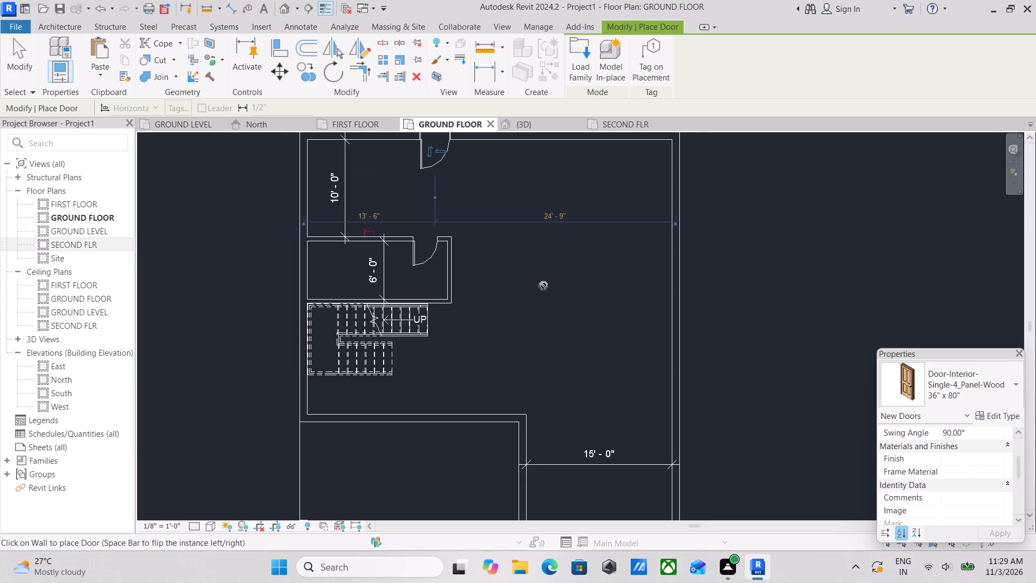
pyautogui.scroll(1, 548, 289)
pyautogui.scroll(-2, 578, 244)
pyautogui.moveTo(571, 256); pyautogui.dragTo(539, 370, button='middle')
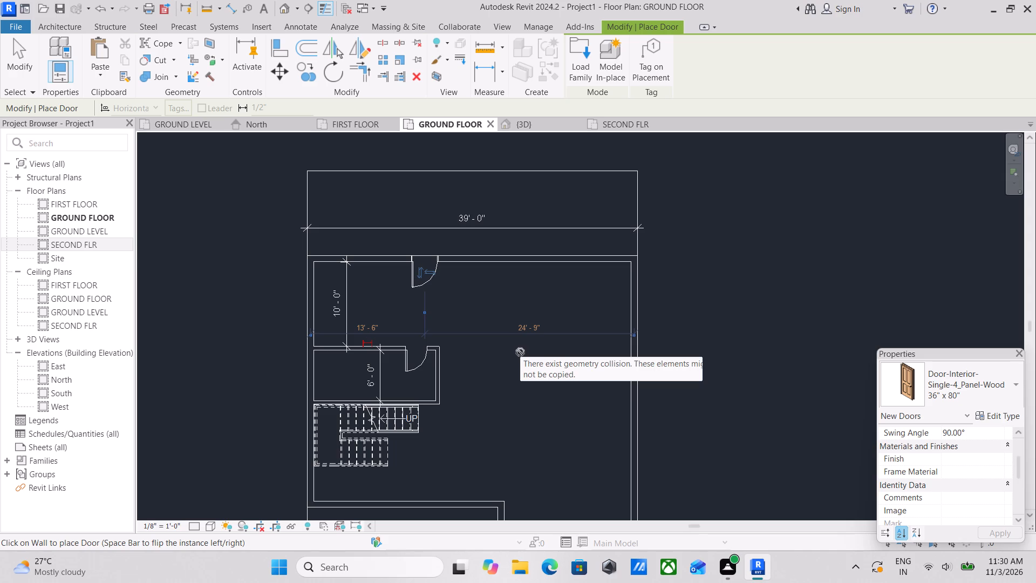
pyautogui.press('Escape')
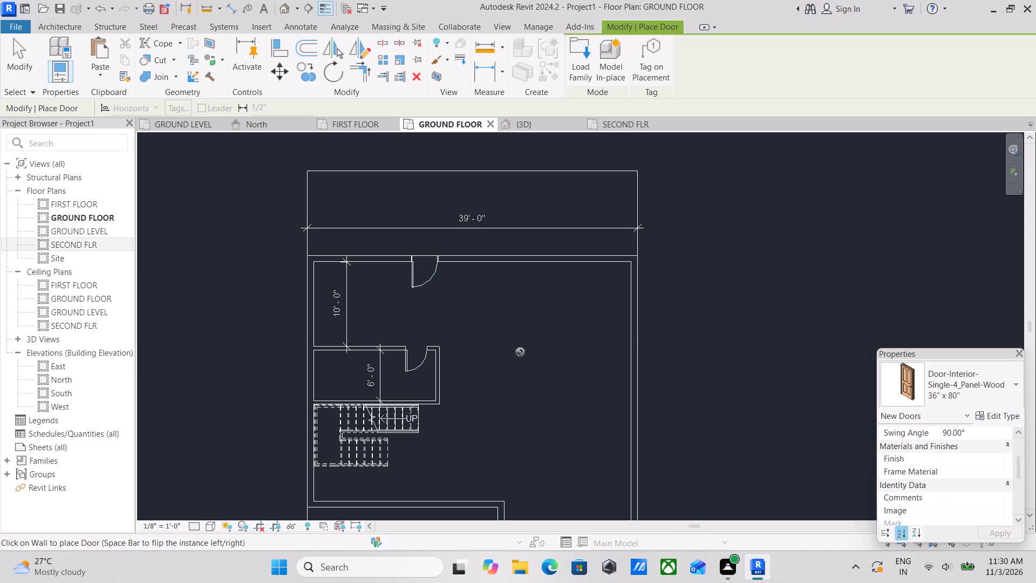
# Place a Fixed 36" x 48" window in the west wall of the 6'-0" room, centred at 3'-2 1/2" from both cross walls.
pyautogui.press('w')
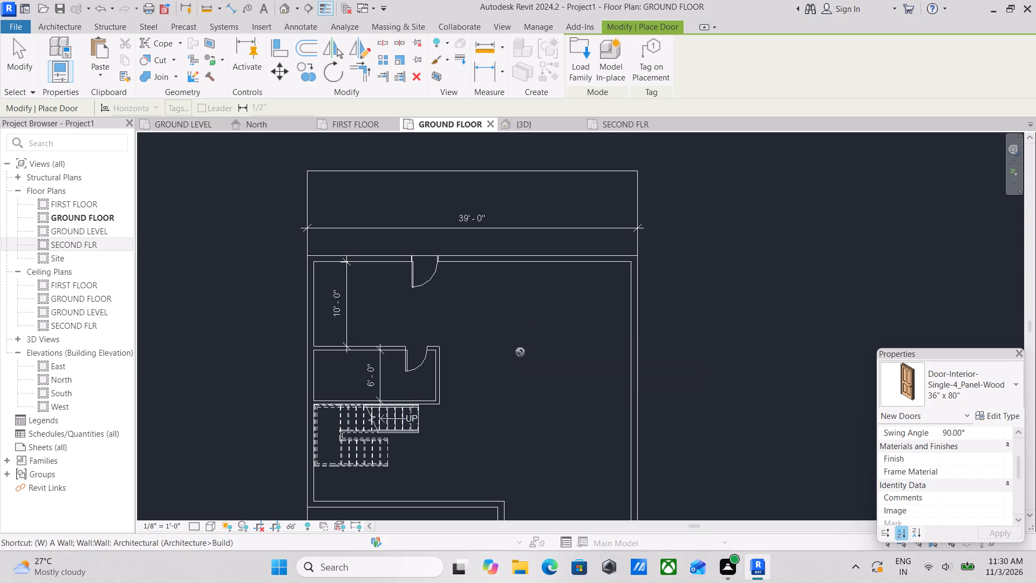
pyautogui.press('n')
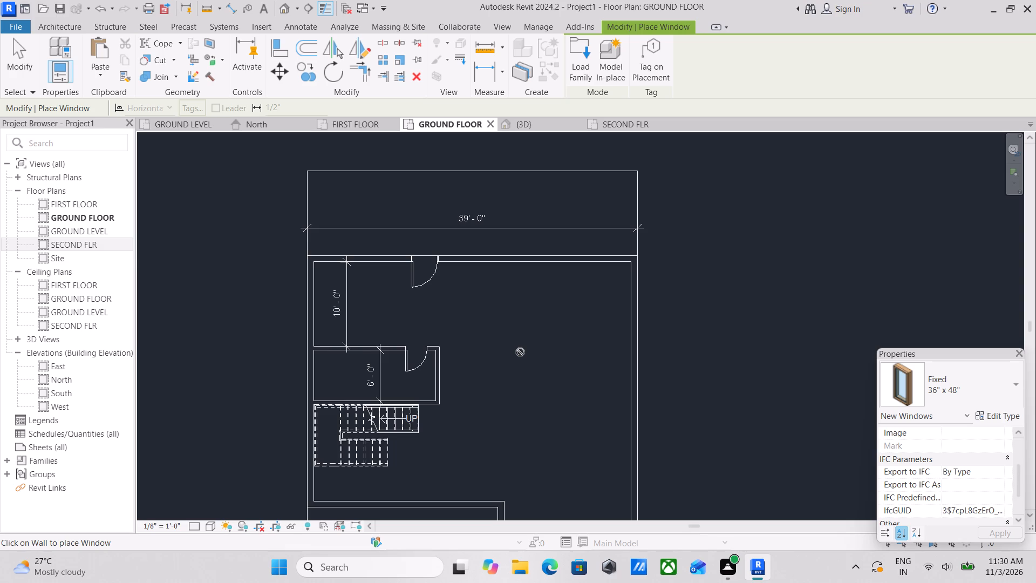
pyautogui.scroll(-2, 451, 326)
pyautogui.scroll(-1, 513, 376)
pyautogui.moveTo(508, 361); pyautogui.dragTo(514, 249, button='middle')
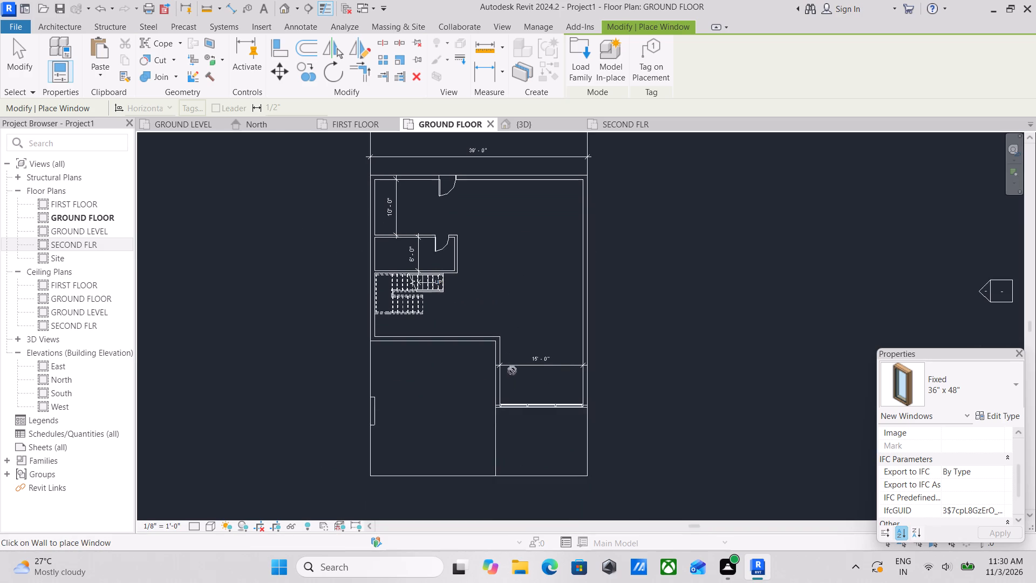
pyautogui.scroll(3, 555, 364)
pyautogui.scroll(-1, 507, 234)
pyautogui.moveTo(514, 247); pyautogui.dragTo(584, 420, button='middle')
pyautogui.scroll(3, 444, 306)
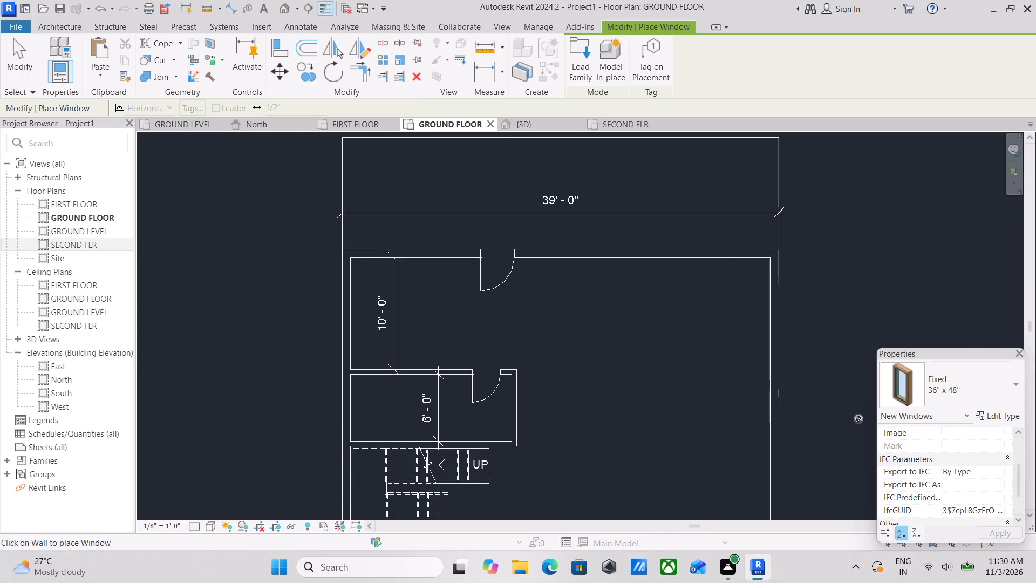
pyautogui.scroll(-2, 430, 387)
pyautogui.moveTo(431, 380); pyautogui.dragTo(459, 356, button='middle')
pyautogui.scroll(3, 405, 377)
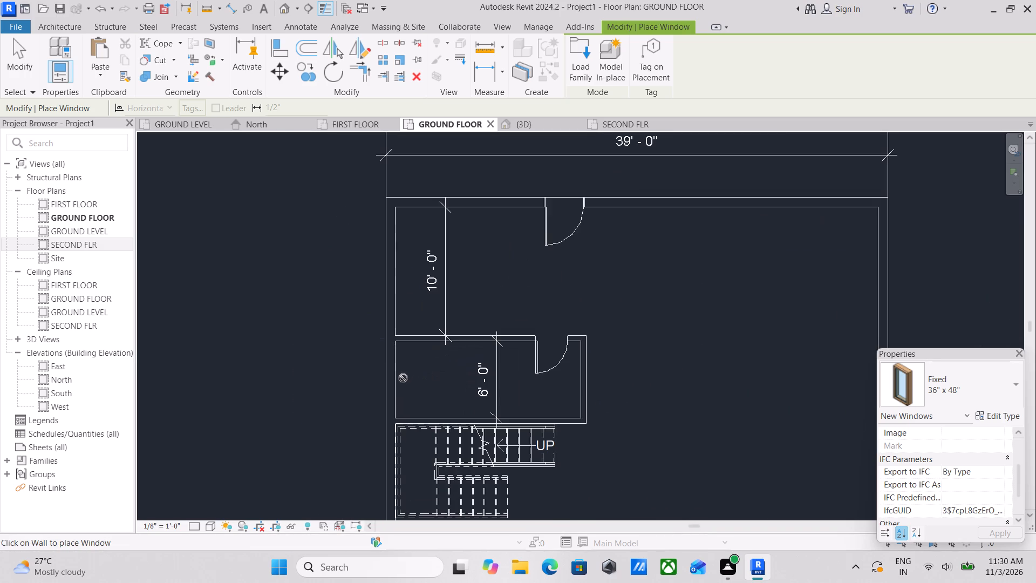
pyautogui.click(391, 376)
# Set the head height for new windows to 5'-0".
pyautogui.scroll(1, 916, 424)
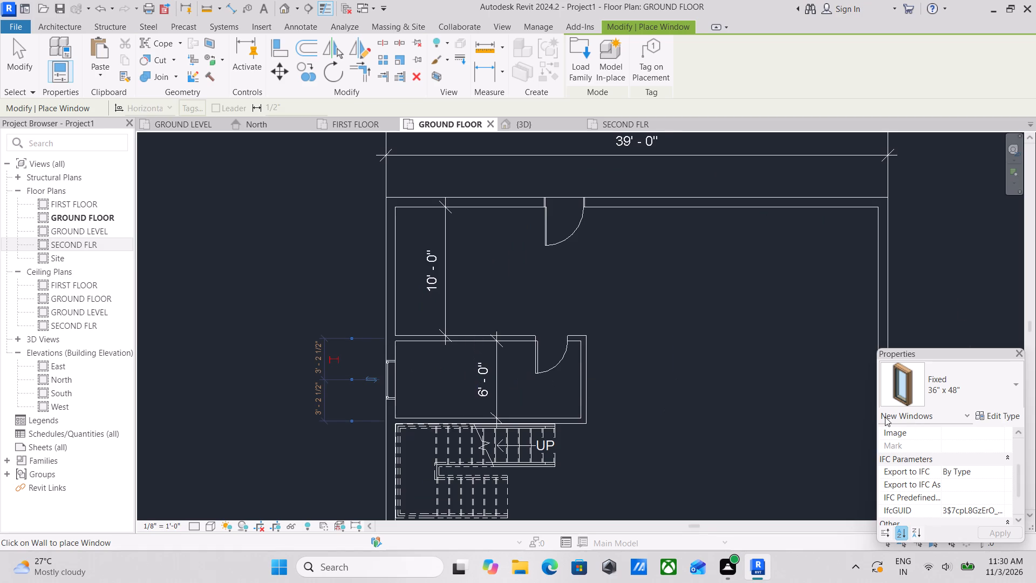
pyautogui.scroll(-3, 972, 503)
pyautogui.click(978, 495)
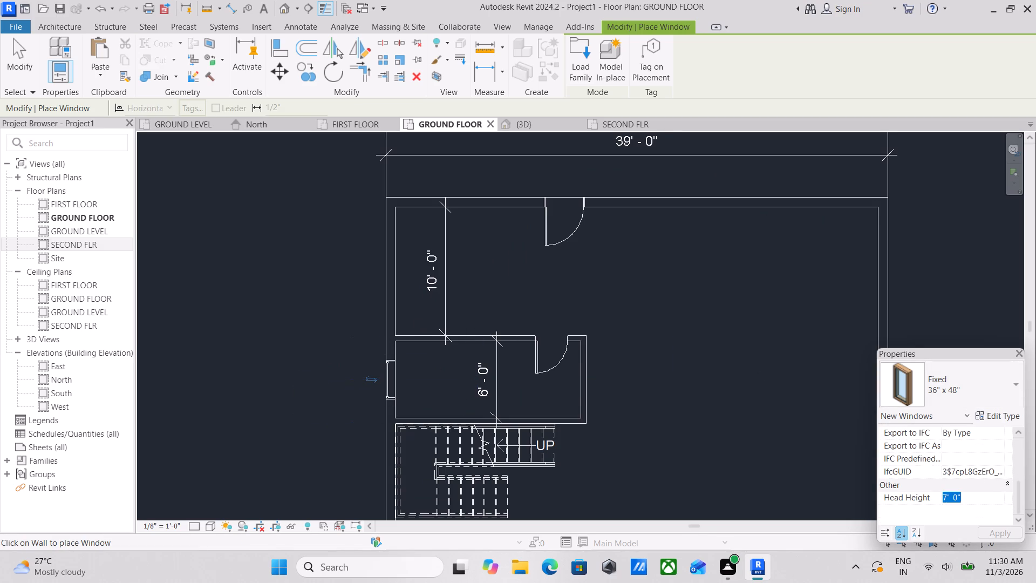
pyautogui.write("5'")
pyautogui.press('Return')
# Switch new windows to the Fixed 24" x 24" type with a head height of 7'-0", and end window placement.
pyautogui.click(1010, 390)
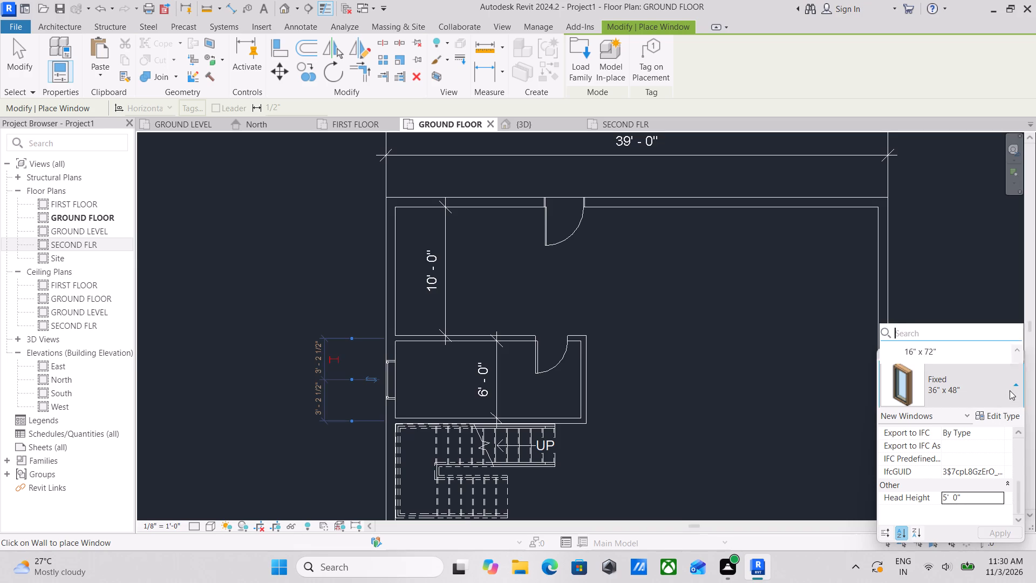
pyautogui.scroll(2, 968, 87)
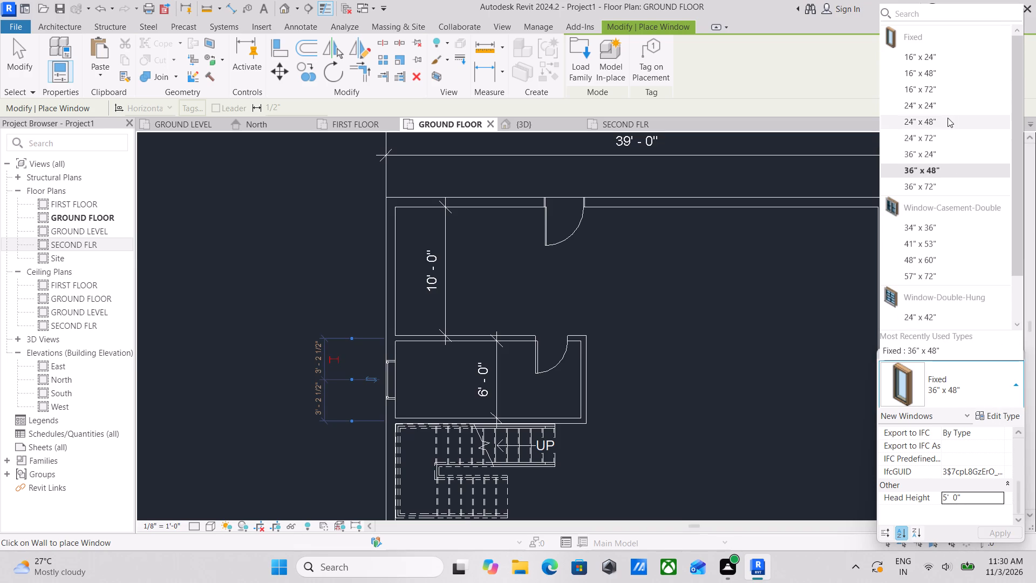
pyautogui.click(945, 106)
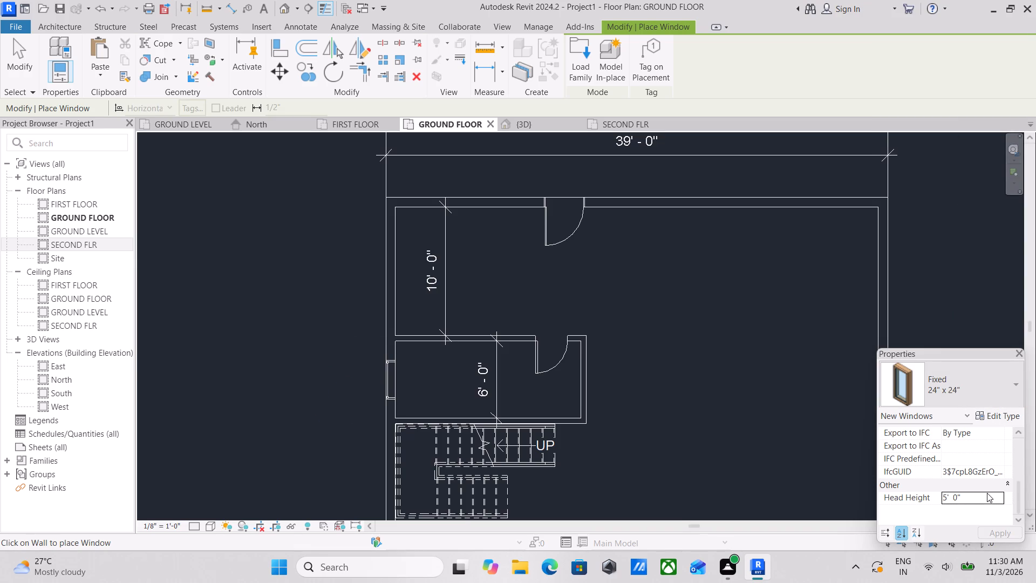
pyautogui.click(987, 493)
pyautogui.write("7'")
pyautogui.press('Return')
pyautogui.scroll(-2, 658, 377)
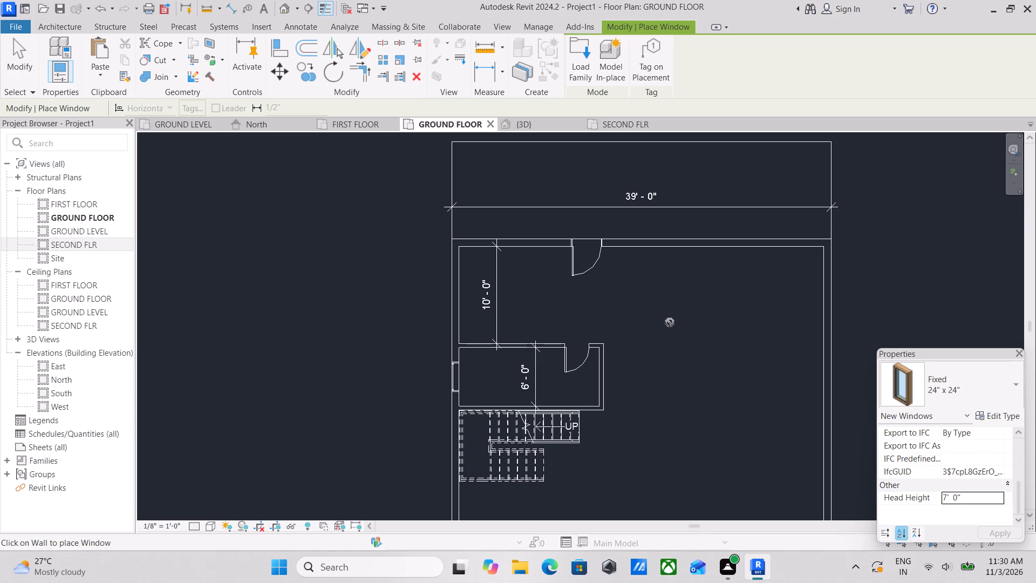
pyautogui.scroll(3, 667, 311)
pyautogui.press('Escape')
# Look over the ground-floor layout from the north wall down to the 15'-0" storefront bay.
pyautogui.scroll(-3, 658, 309)
pyautogui.moveTo(650, 309); pyautogui.dragTo(572, 343, button='middle')
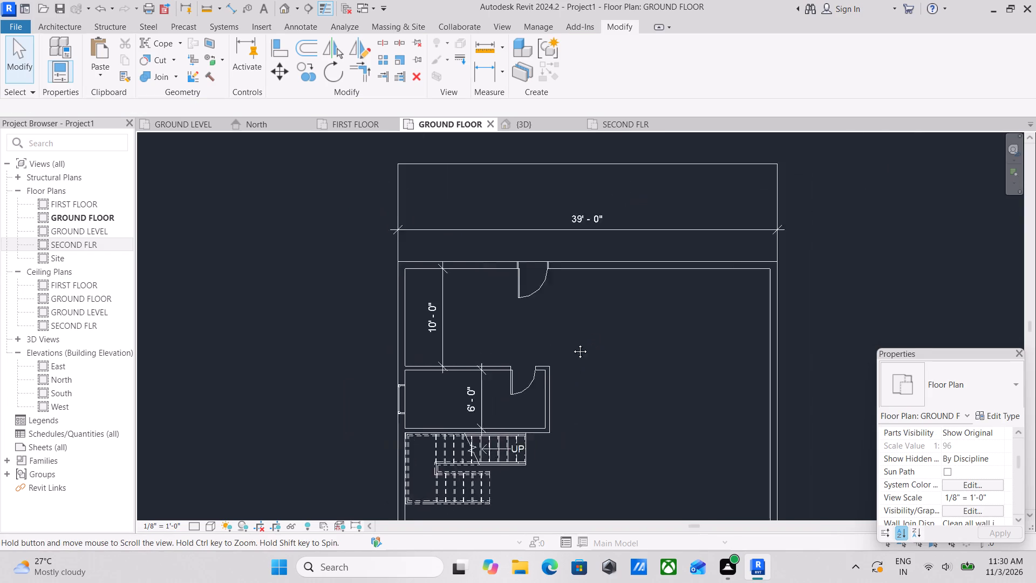
pyautogui.moveTo(572, 343); pyautogui.dragTo(553, 350, button='middle')
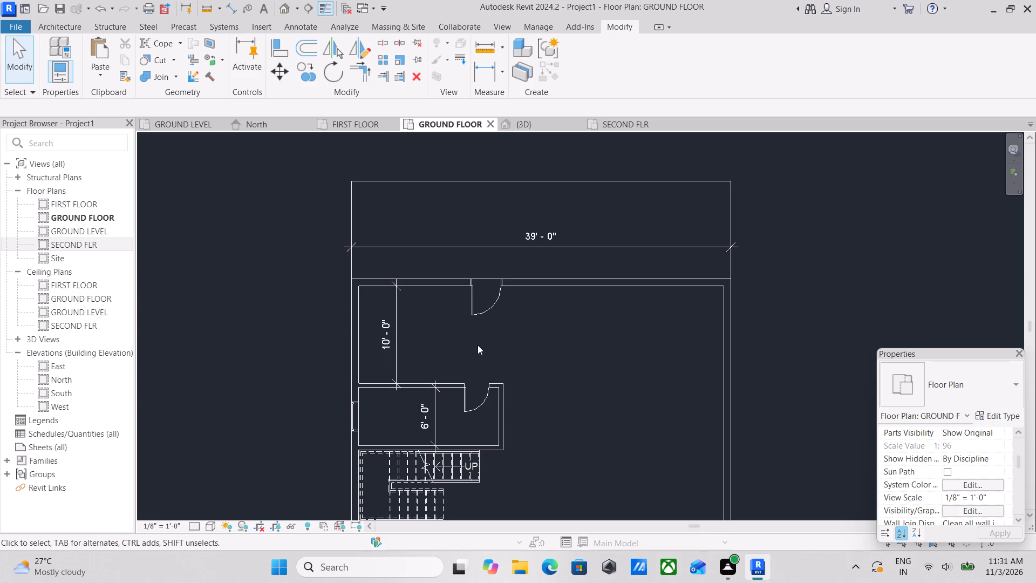
pyautogui.scroll(-2, 537, 315)
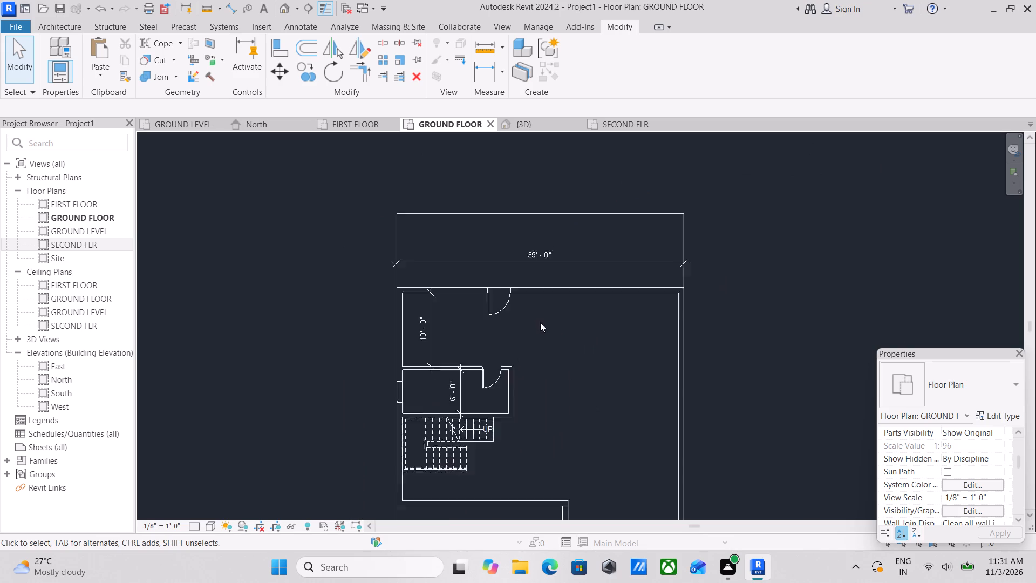
pyautogui.scroll(-2, 540, 322)
pyautogui.moveTo(539, 329); pyautogui.dragTo(550, 246, button='middle')
pyautogui.scroll(1, 564, 263)
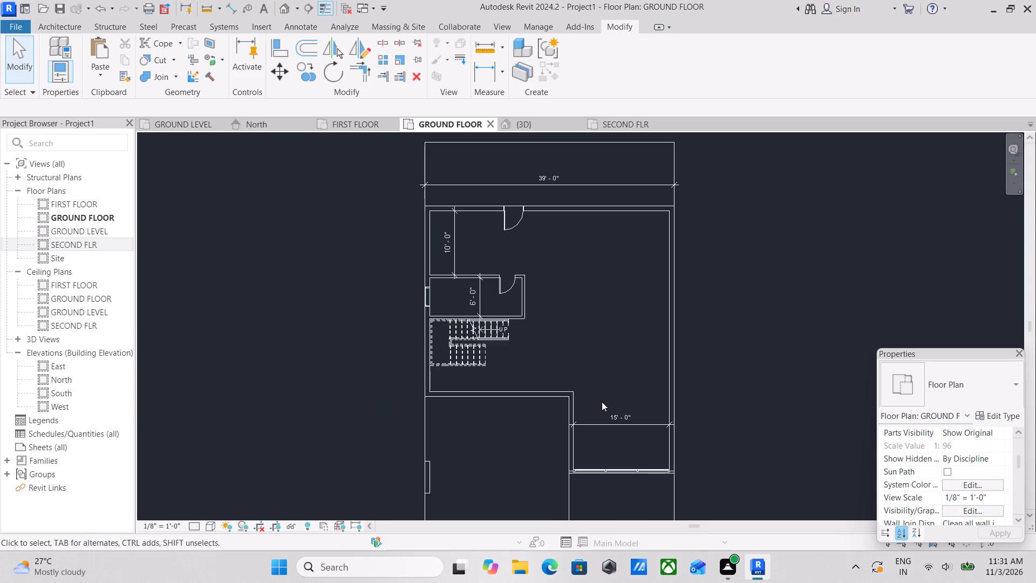
pyautogui.scroll(2, 583, 392)
pyautogui.moveTo(614, 340); pyautogui.dragTo(570, 330, button='middle')
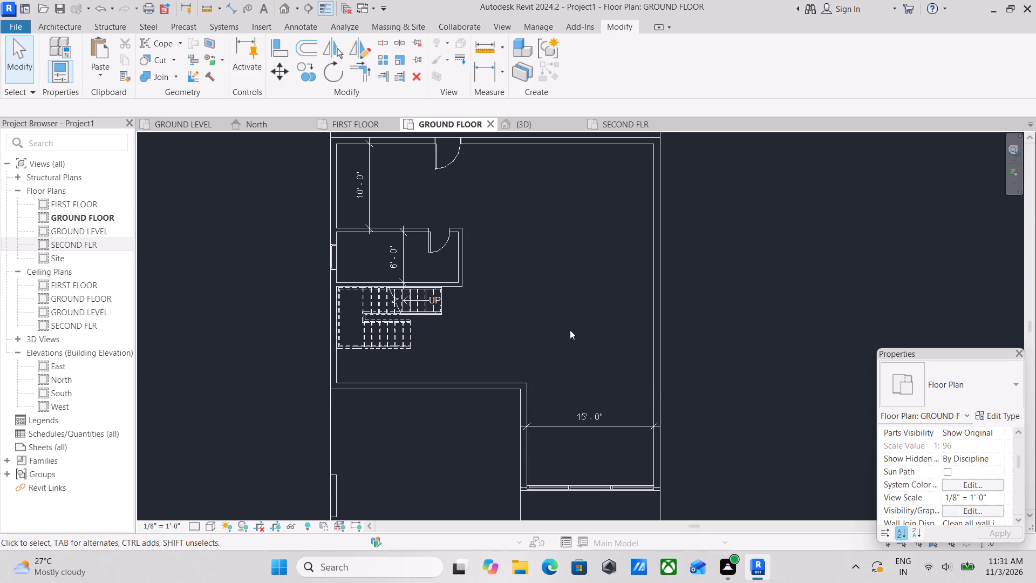
pyautogui.scroll(2, 637, 314)
pyautogui.moveTo(602, 316); pyautogui.dragTo(600, 372, button='middle')
# Switch new windows to the Window-Casement-Double 34" x 36" type, preview it in the east wall, and end window placement without placing one.
pyautogui.press('w')
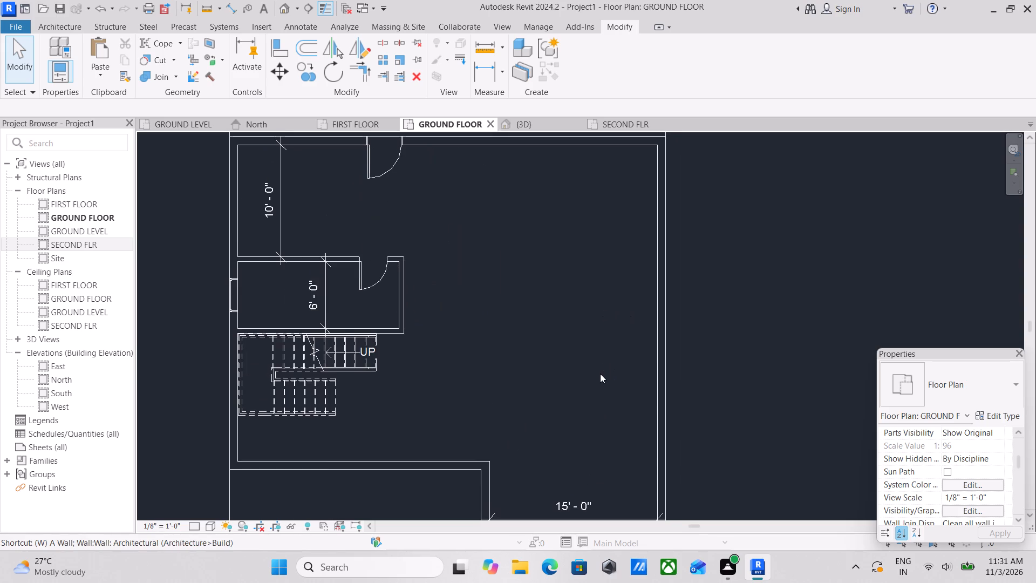
pyautogui.press('n')
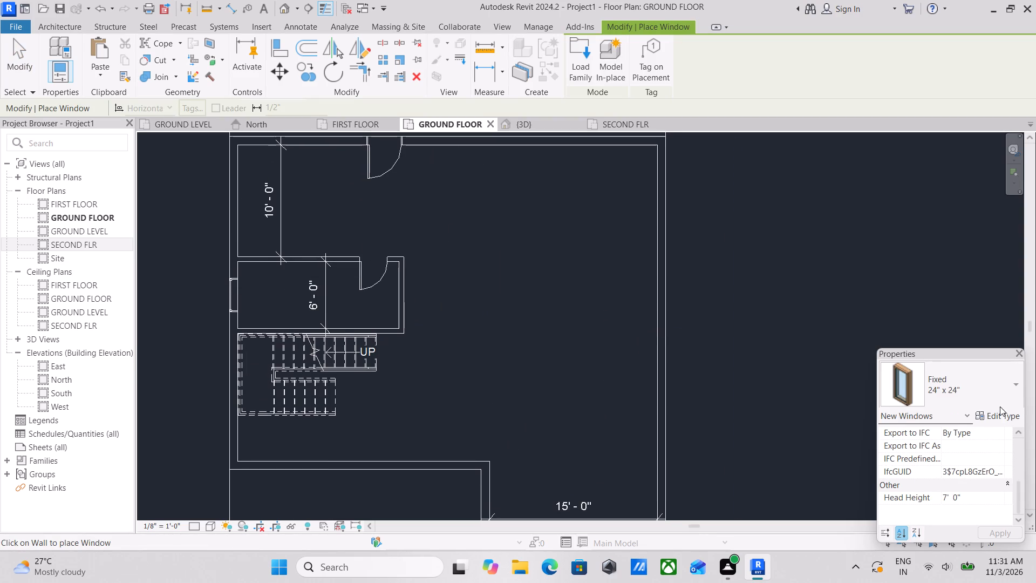
pyautogui.click(1000, 388)
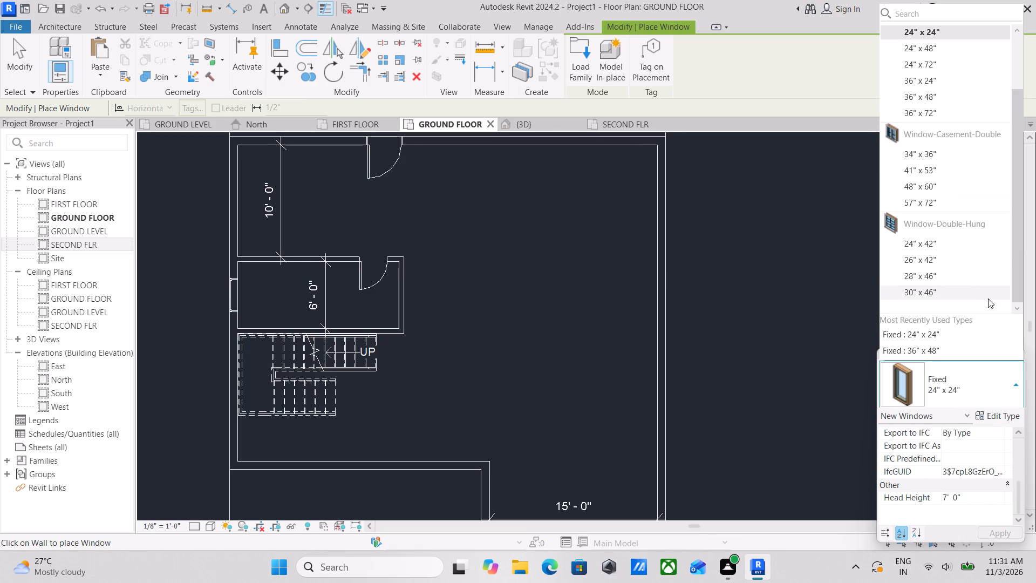
pyautogui.scroll(5, 989, 205)
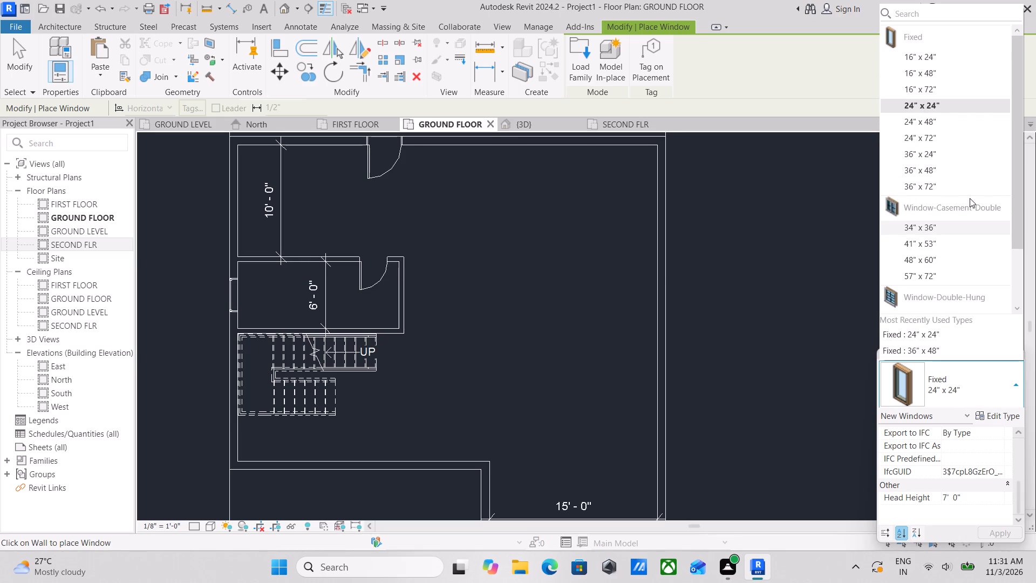
pyautogui.scroll(-1, 966, 203)
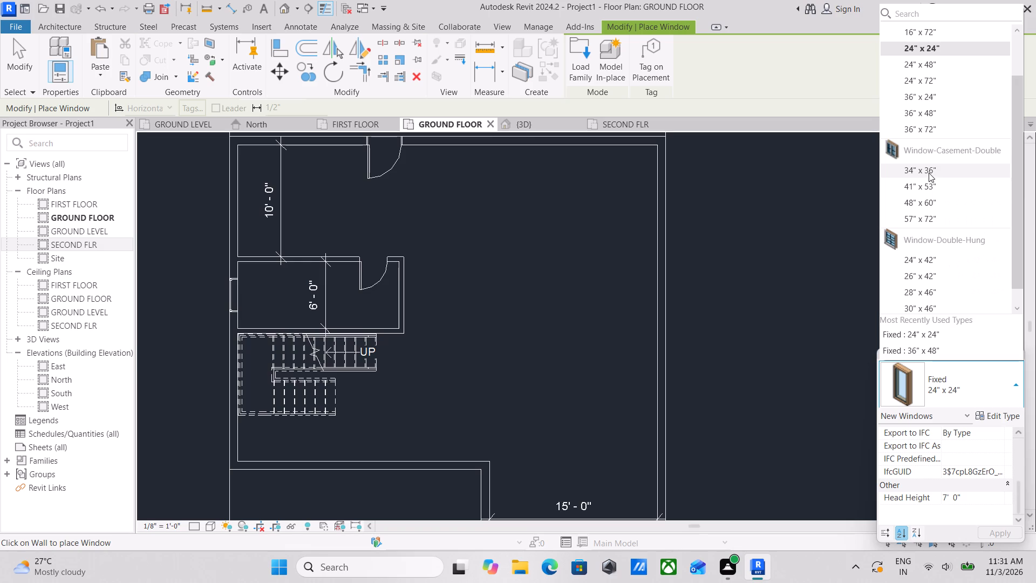
pyautogui.click(929, 173)
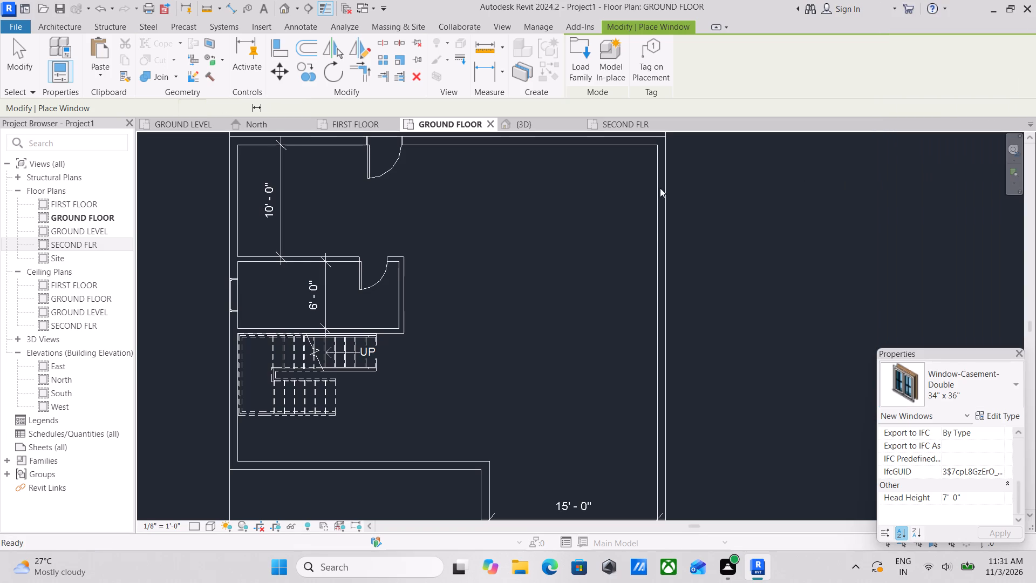
pyautogui.scroll(1, 656, 261)
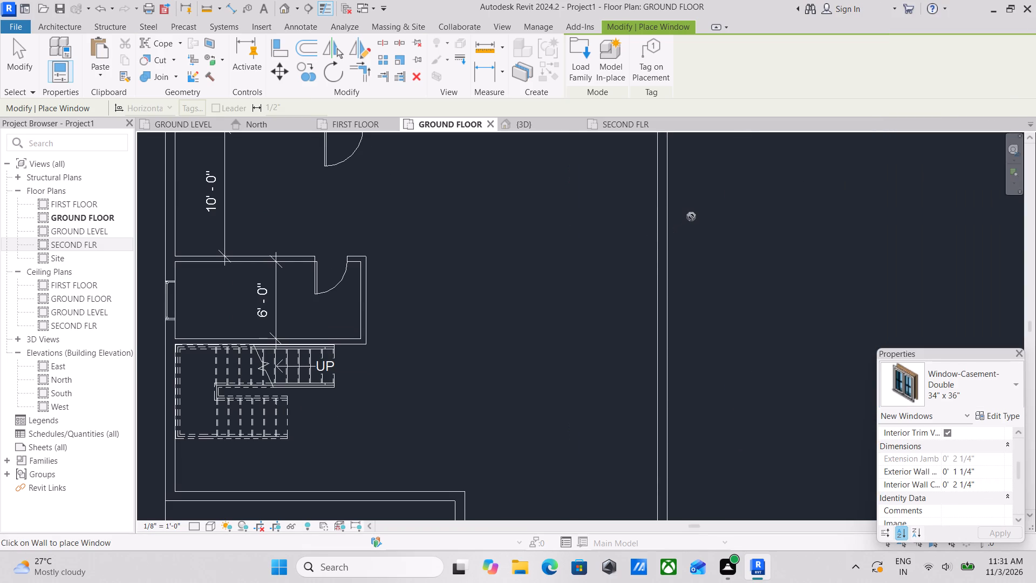
pyautogui.scroll(-2, 664, 216)
pyautogui.moveTo(664, 216); pyautogui.dragTo(668, 288, button='middle')
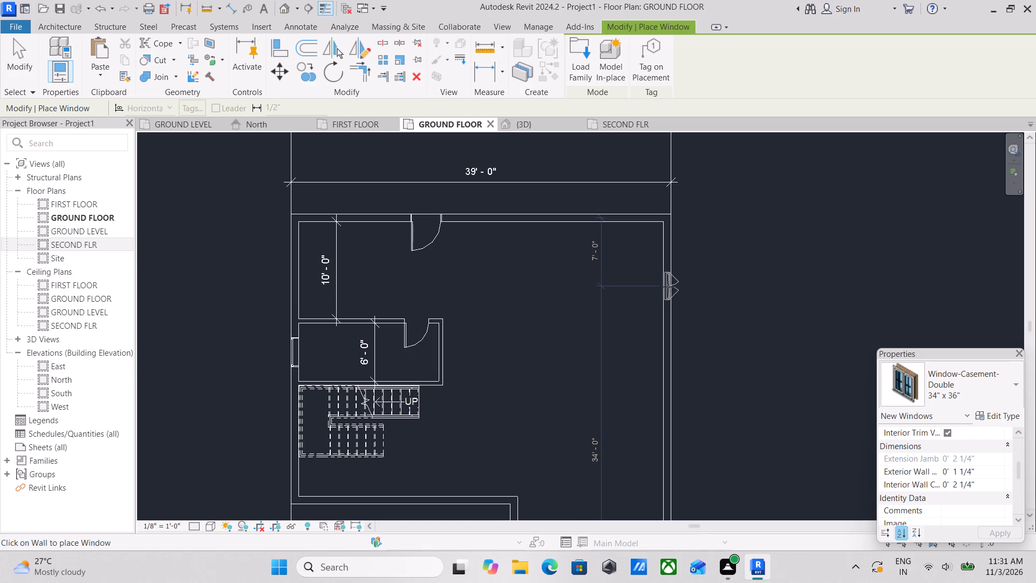
pyautogui.press('Escape')
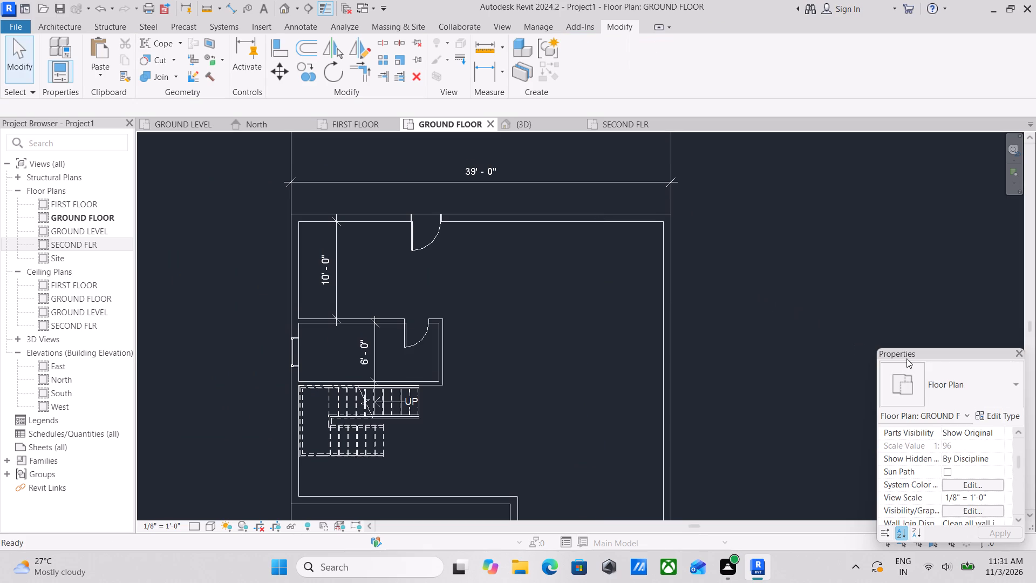
# Restart window placement and browse the Imperial library's US folder for a window family to load.
pyautogui.press('w')
pyautogui.press('n')
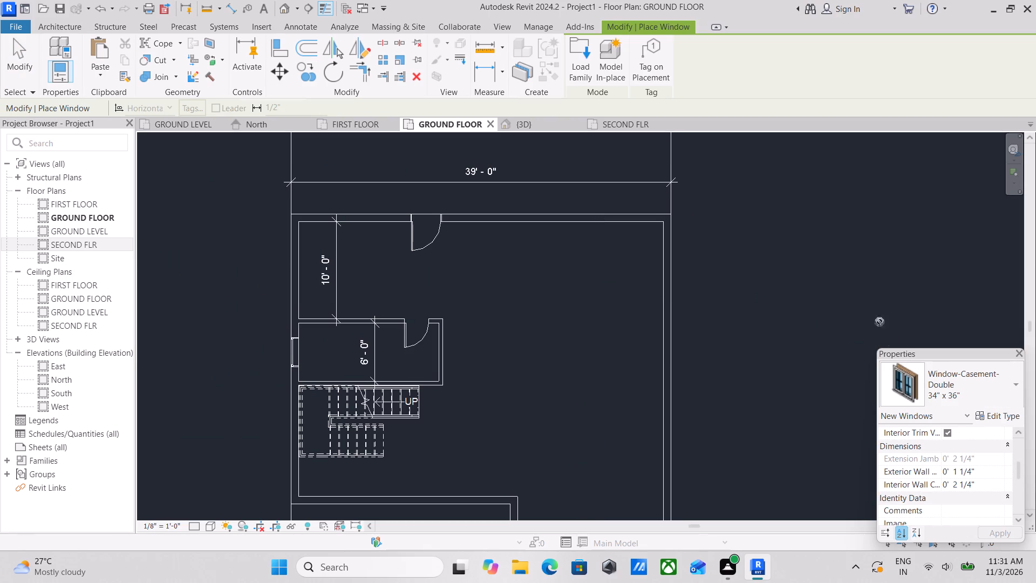
pyautogui.click(575, 48)
pyautogui.scroll(-5, 448, 301)
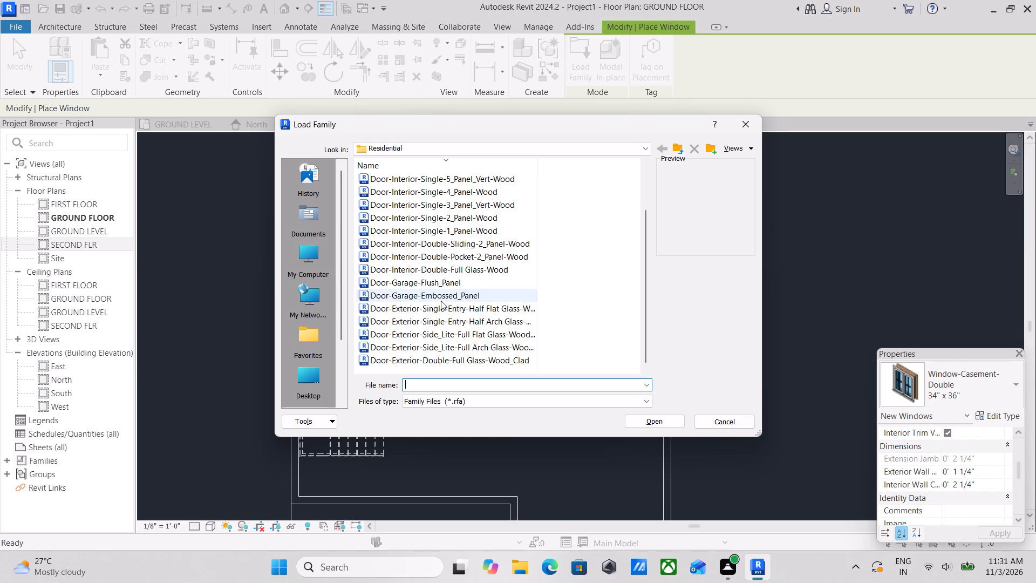
pyautogui.scroll(-3, 325, 332)
pyautogui.doubleClick(303, 326)
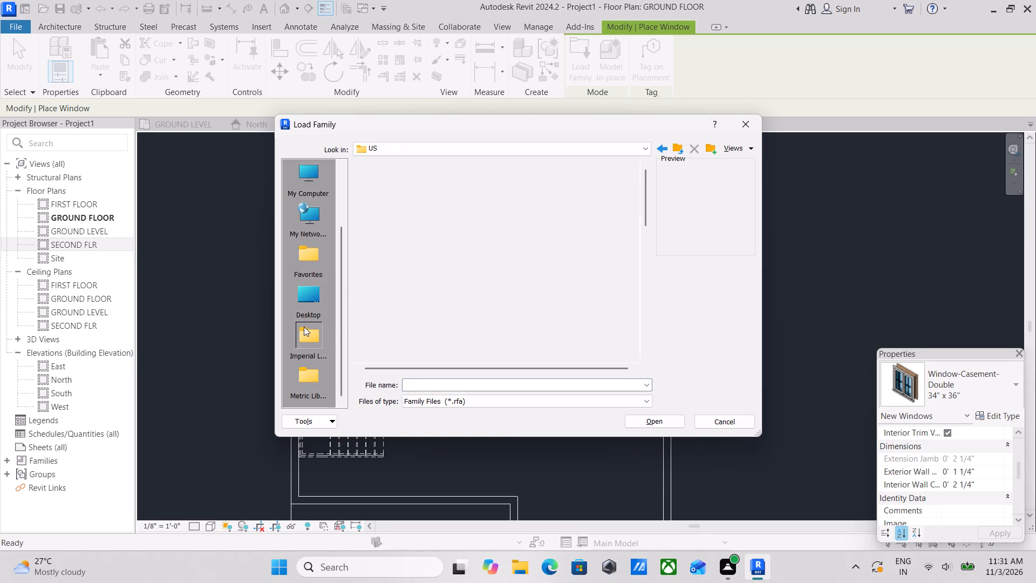
pyautogui.scroll(-2, 381, 285)
pyautogui.scroll(1, 380, 314)
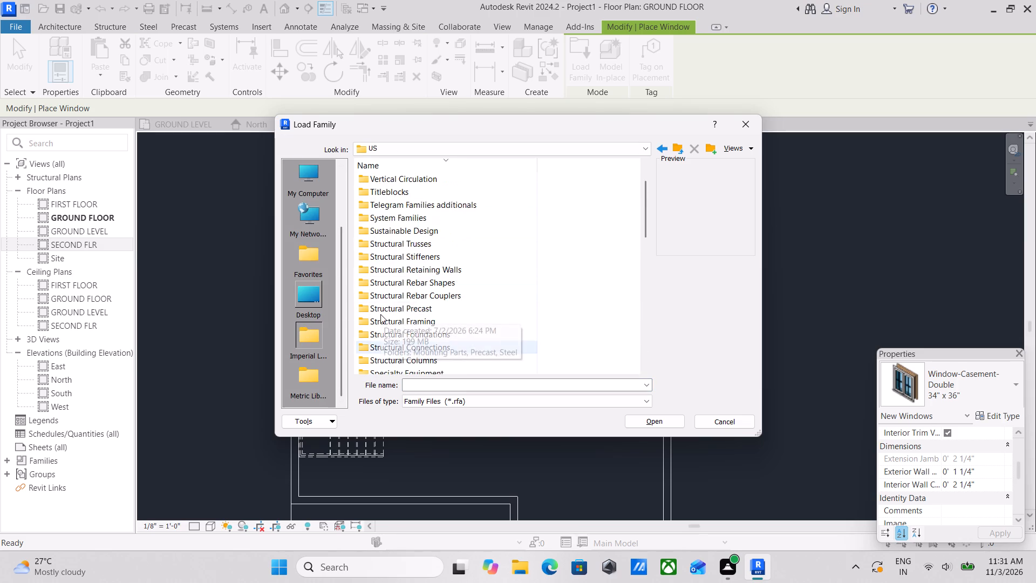
pyautogui.scroll(-3, 383, 310)
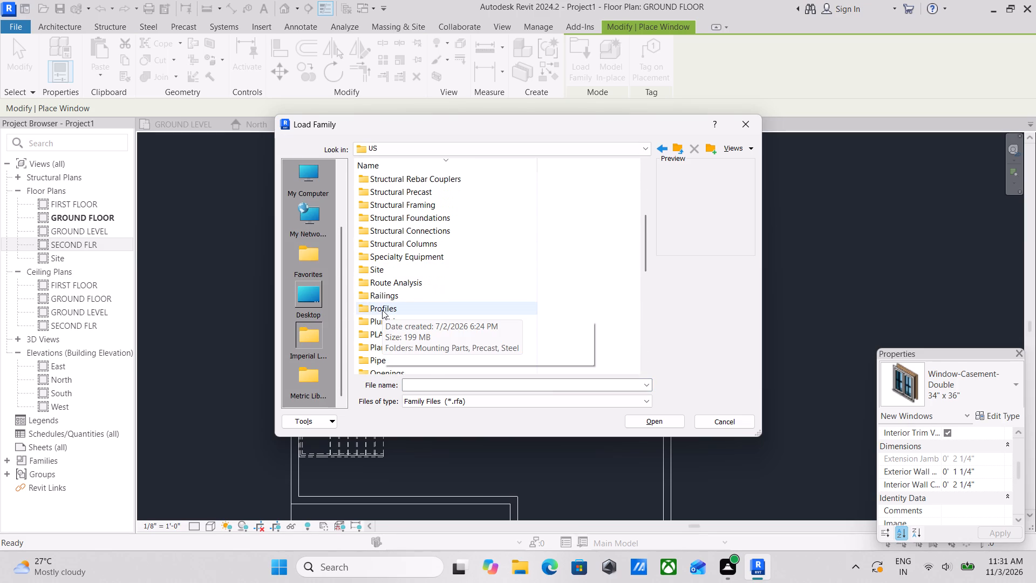
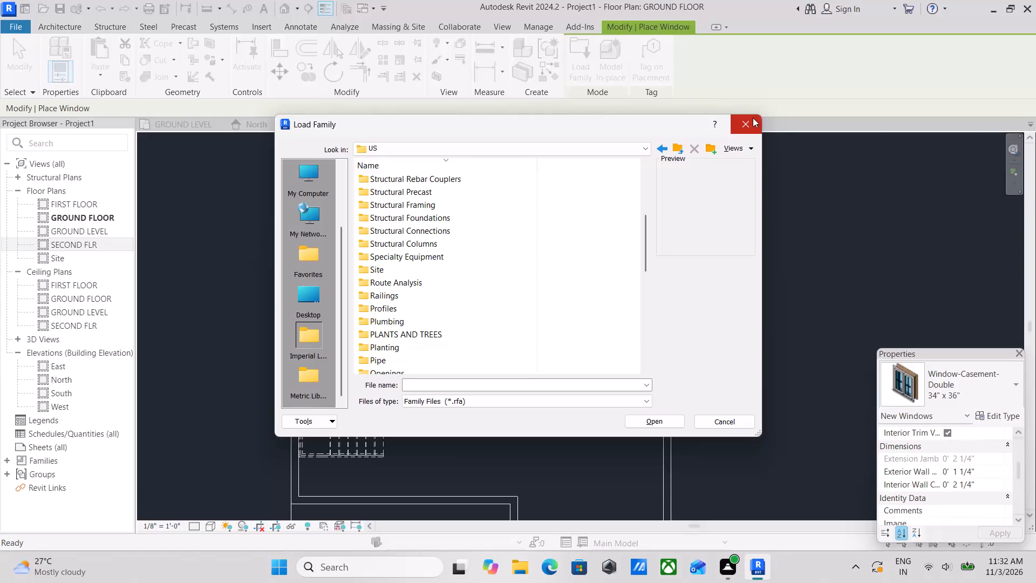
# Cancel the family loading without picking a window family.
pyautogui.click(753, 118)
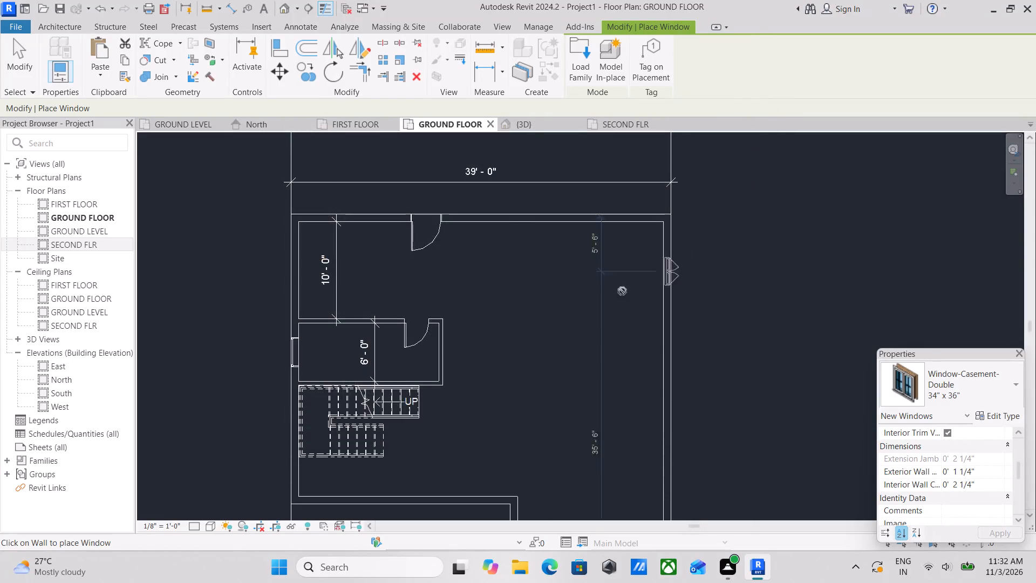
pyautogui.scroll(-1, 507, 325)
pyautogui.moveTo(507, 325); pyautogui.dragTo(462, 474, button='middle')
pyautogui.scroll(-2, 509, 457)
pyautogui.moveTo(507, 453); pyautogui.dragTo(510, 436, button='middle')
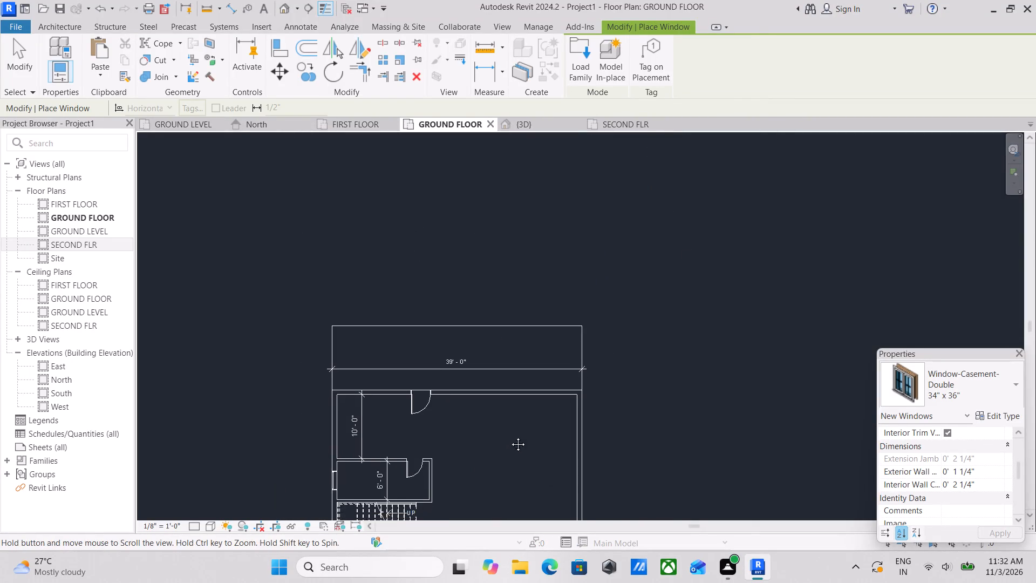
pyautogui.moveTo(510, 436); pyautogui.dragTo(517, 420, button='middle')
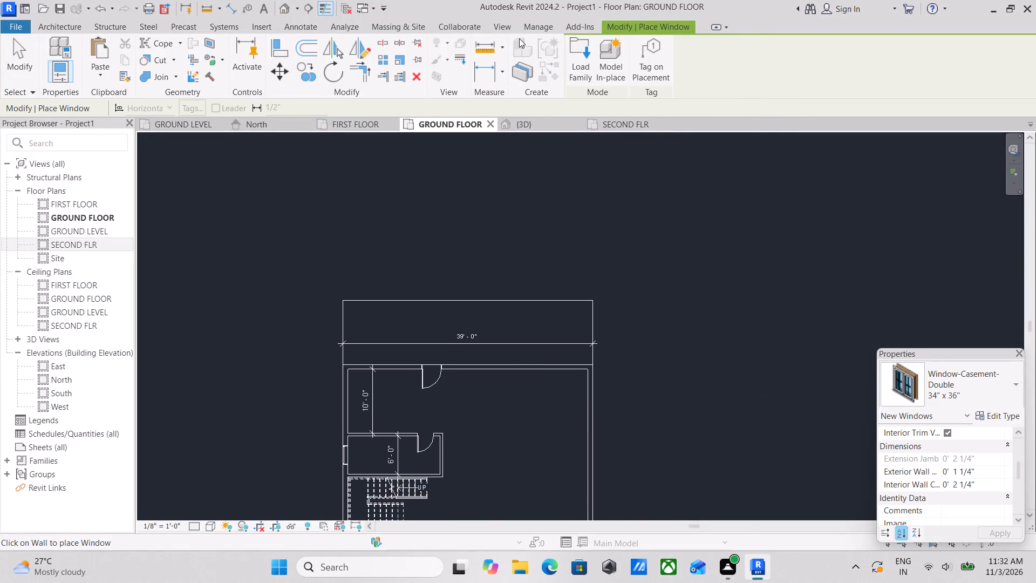
# Start loading a family and open the Windows folder inside the Imperial library's US folder.
pyautogui.click(576, 52)
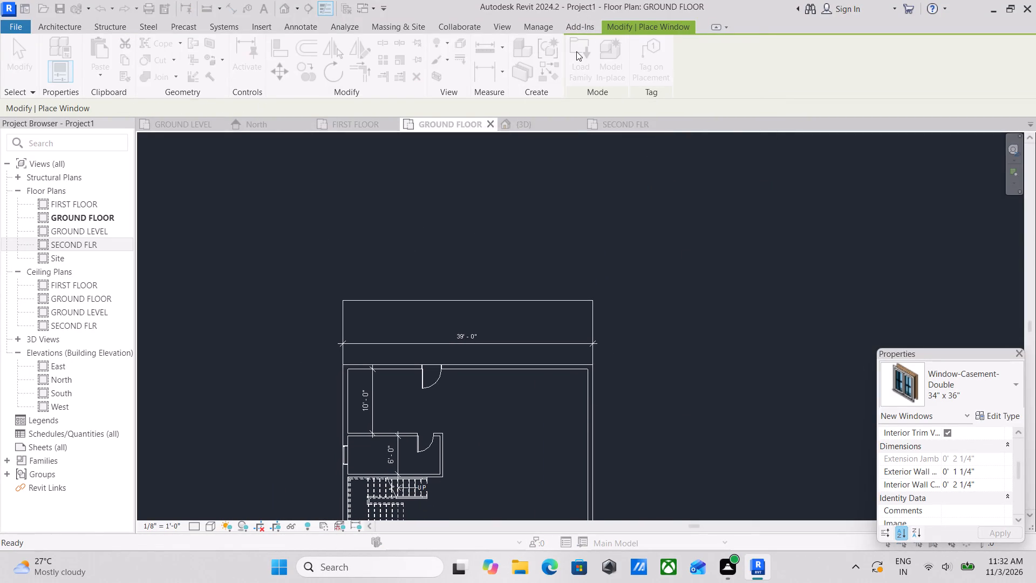
pyautogui.scroll(-2, 283, 355)
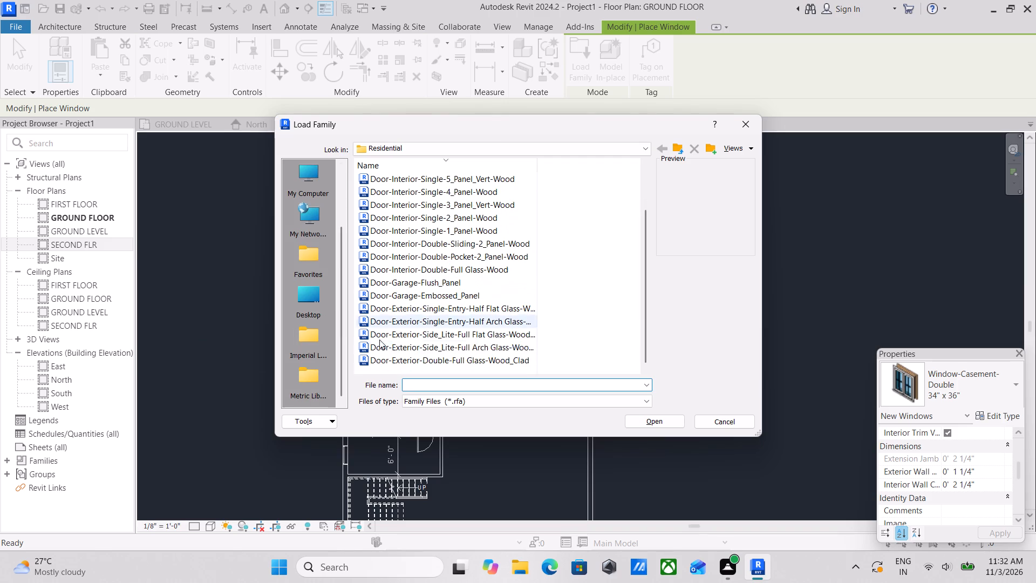
pyautogui.scroll(-1, 379, 340)
pyautogui.scroll(-2, 310, 359)
pyautogui.scroll(-1, 407, 271)
pyautogui.click(309, 336)
pyautogui.scroll(-2, 422, 302)
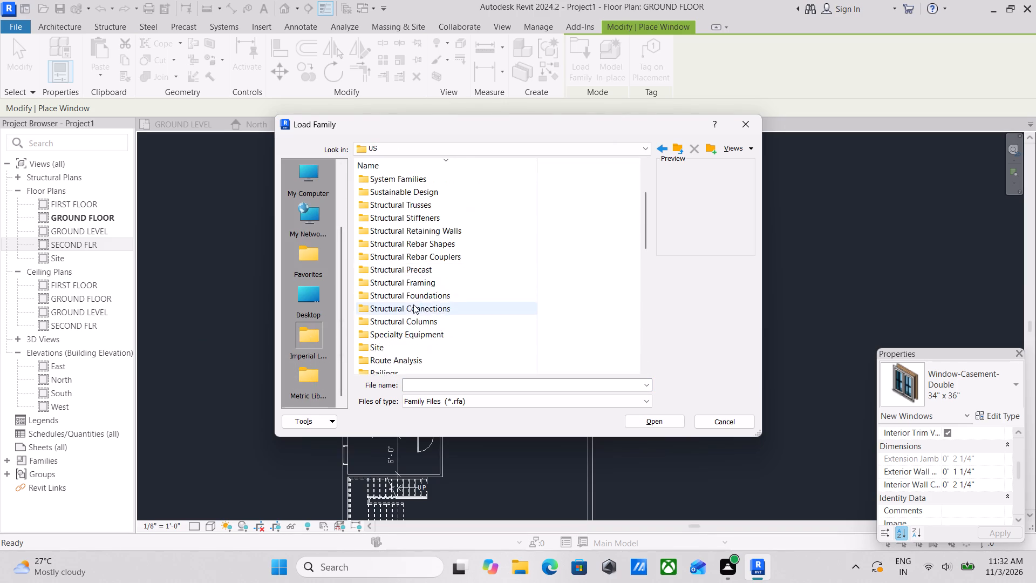
pyautogui.scroll(-5, 413, 304)
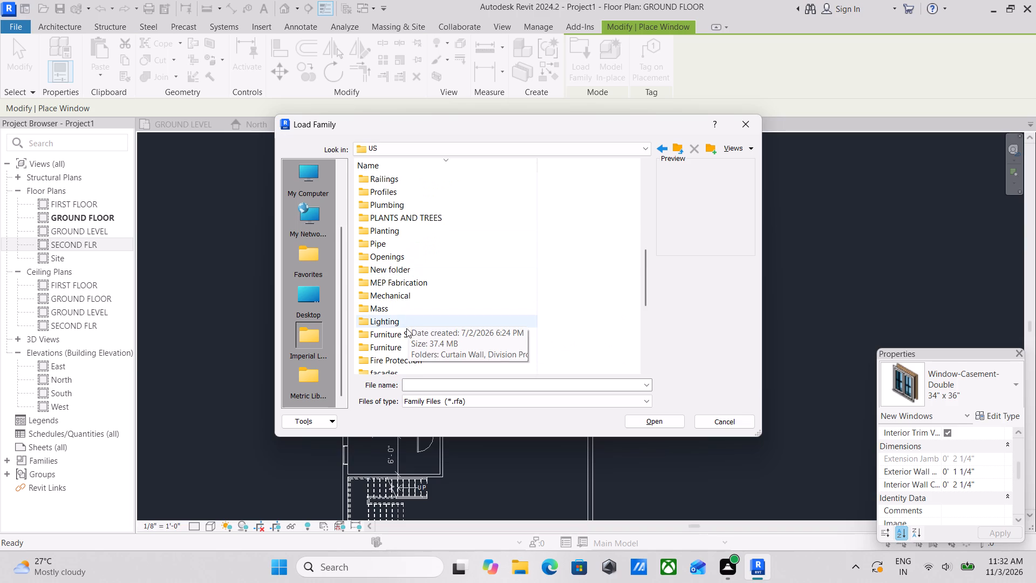
pyautogui.scroll(9, 406, 328)
pyautogui.scroll(4, 407, 278)
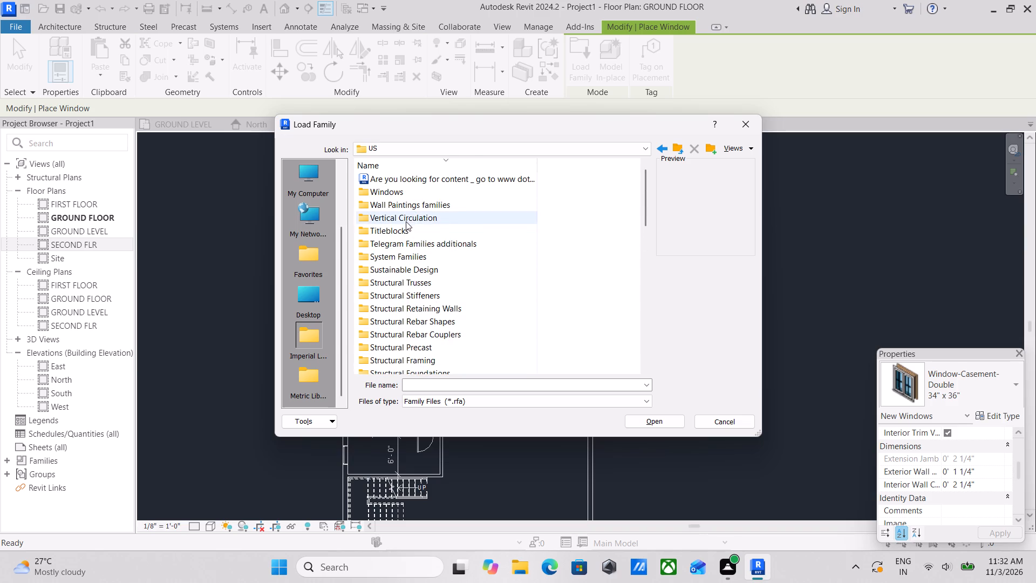
pyautogui.doubleClick(406, 191)
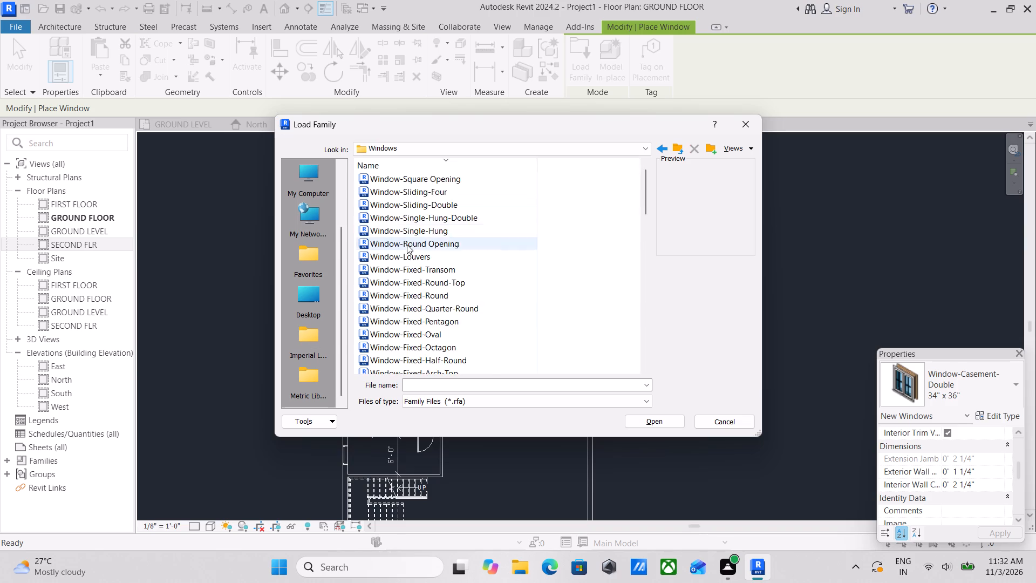
# Examine the previews of families in the Windows folder, including Window-Fixed, the GEALAN sliding door, the skylights and w2.0001.
pyautogui.scroll(-4, 407, 254)
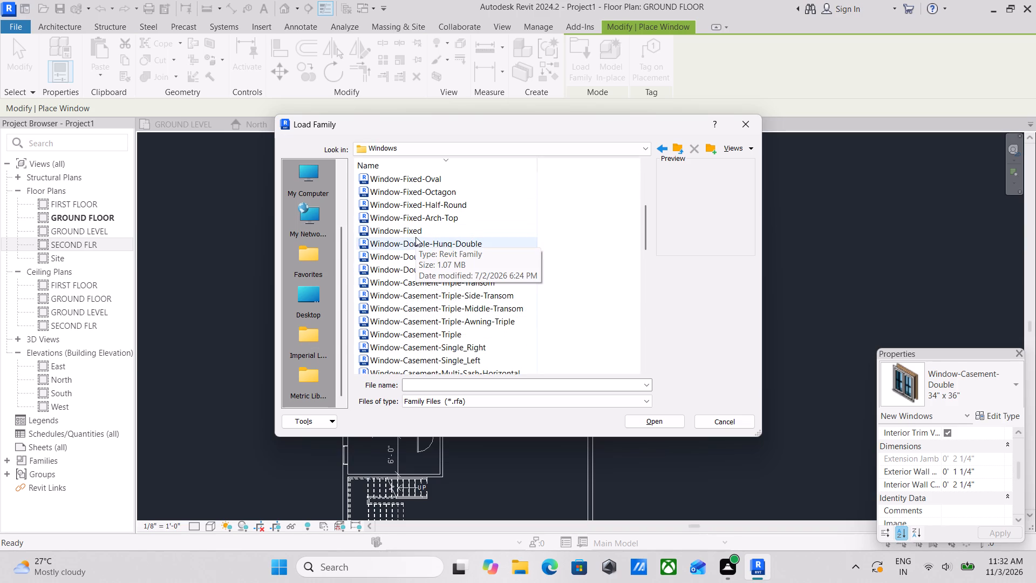
pyautogui.click(411, 235)
pyautogui.scroll(-3, 413, 269)
pyautogui.scroll(-3, 435, 321)
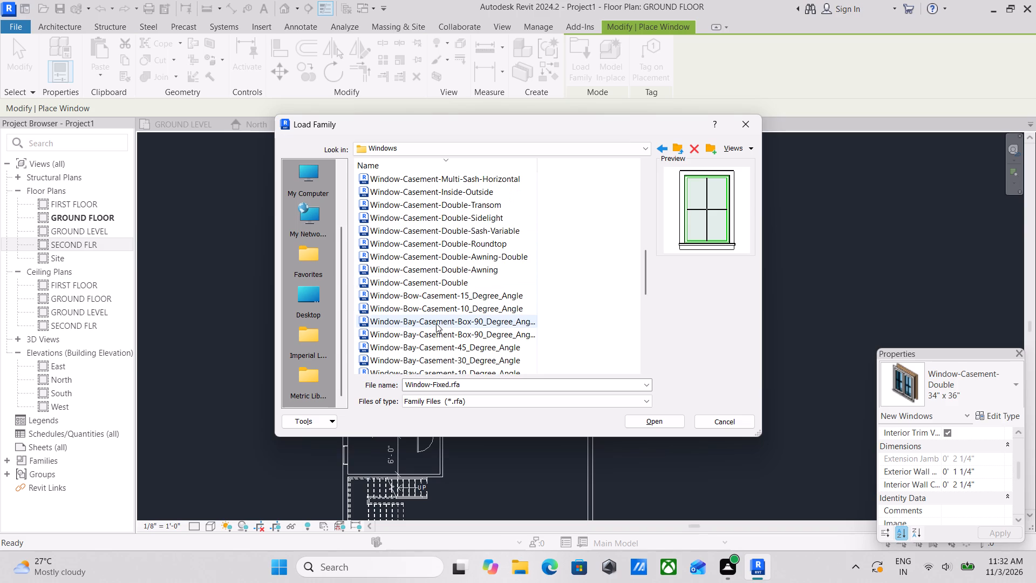
pyautogui.scroll(-6, 436, 323)
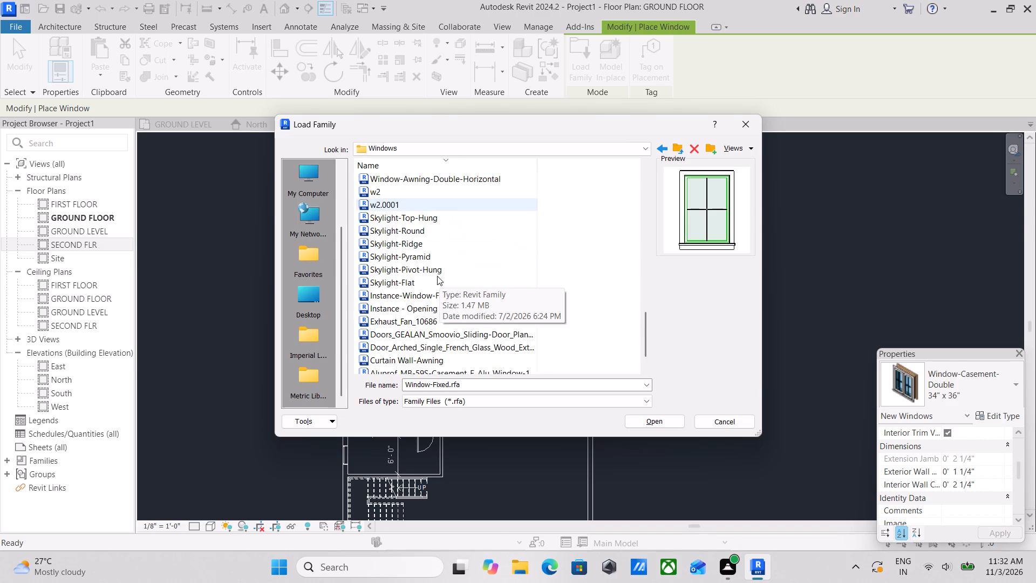
pyautogui.scroll(-3, 437, 276)
pyautogui.click(412, 306)
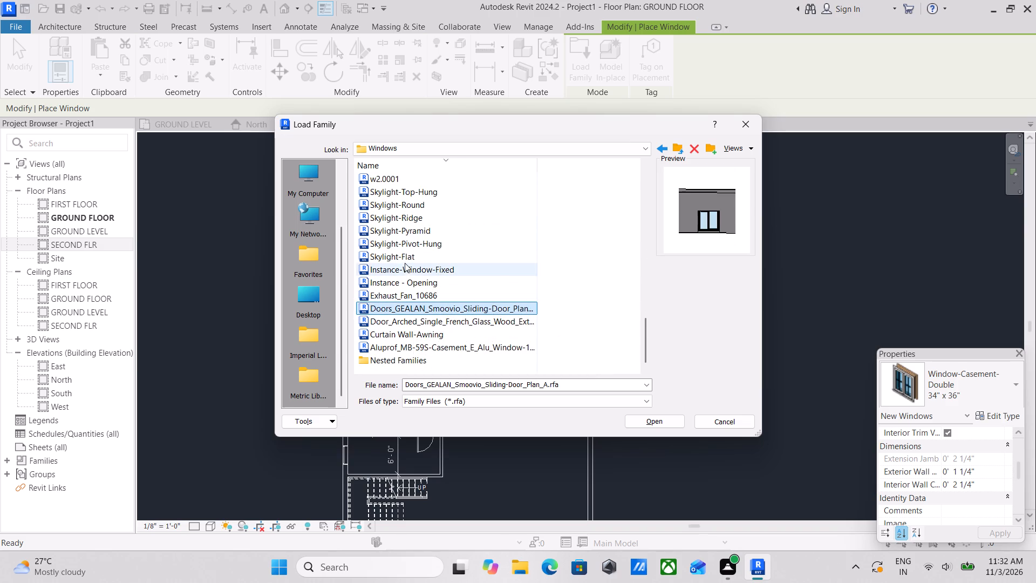
pyautogui.click(404, 260)
pyautogui.click(403, 236)
pyautogui.scroll(2, 403, 223)
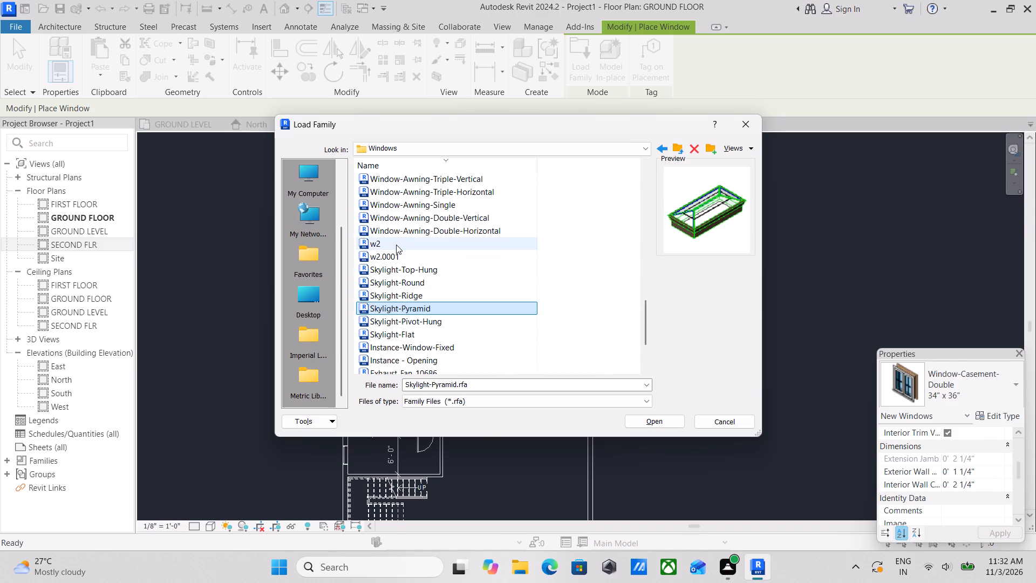
pyautogui.click(396, 243)
pyautogui.click(426, 267)
pyautogui.click(403, 254)
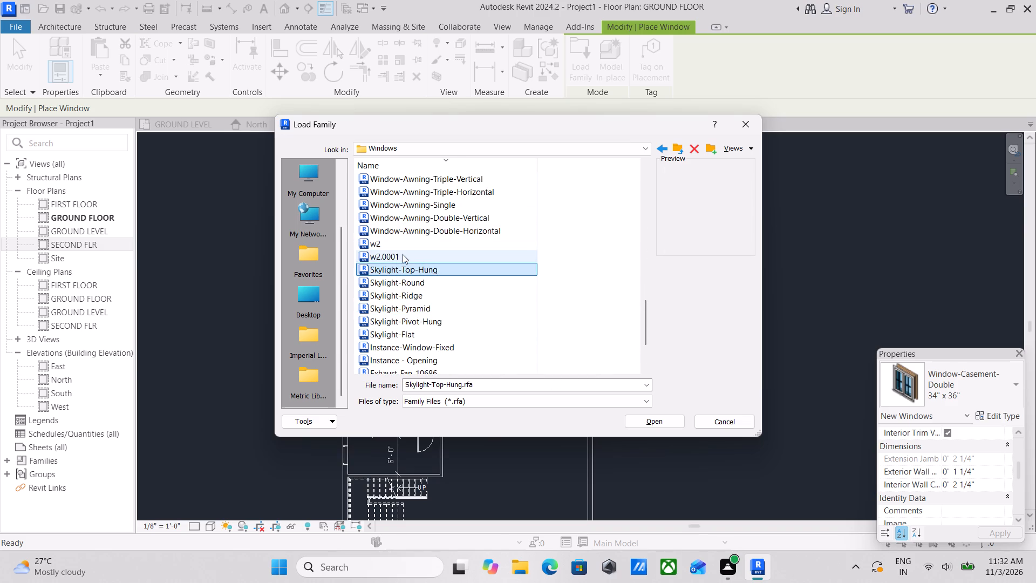
# Load the w2 window family and dismiss the save reminder without saving the project.
pyautogui.click(381, 247)
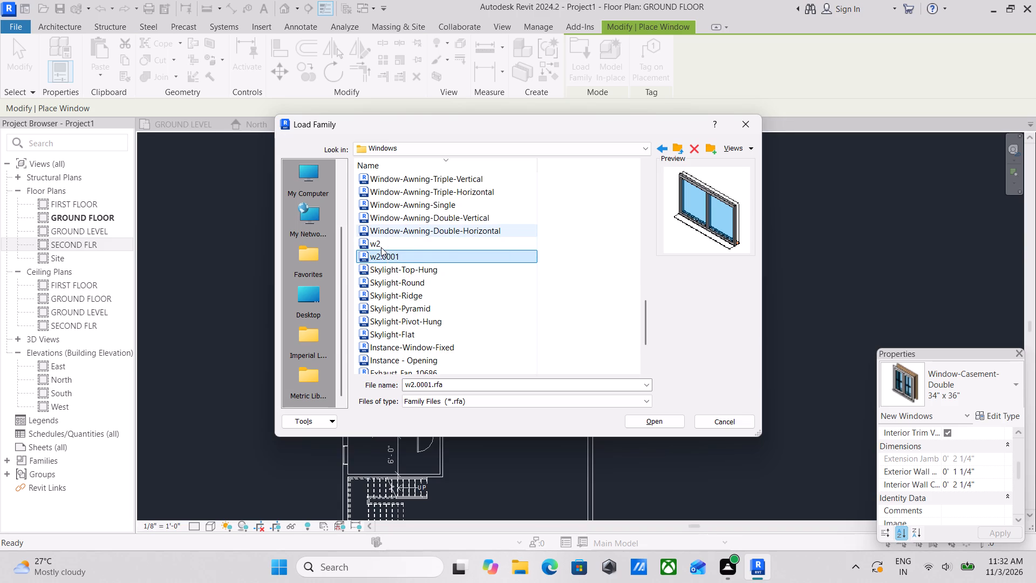
pyautogui.click(655, 408)
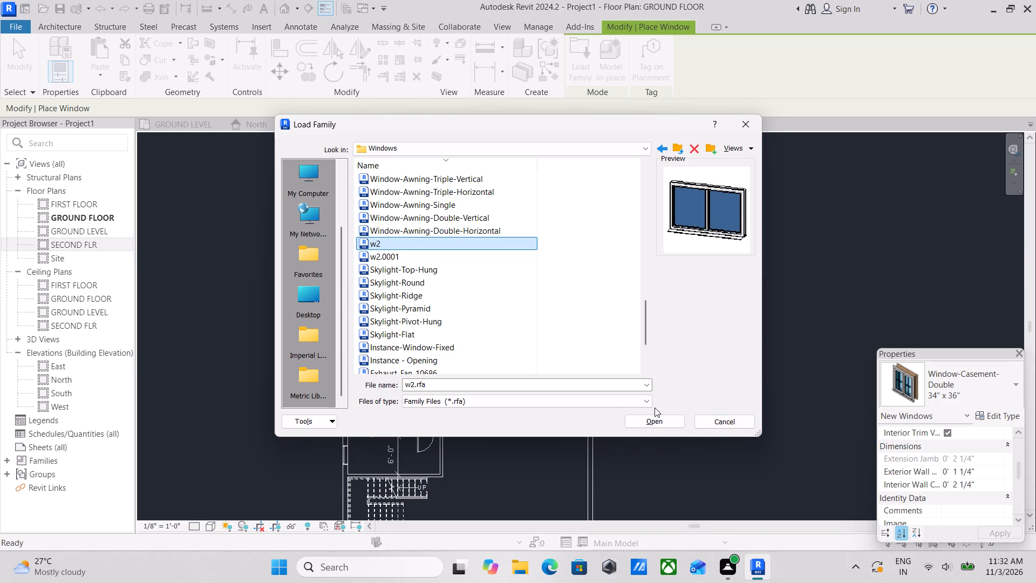
pyautogui.click(653, 415)
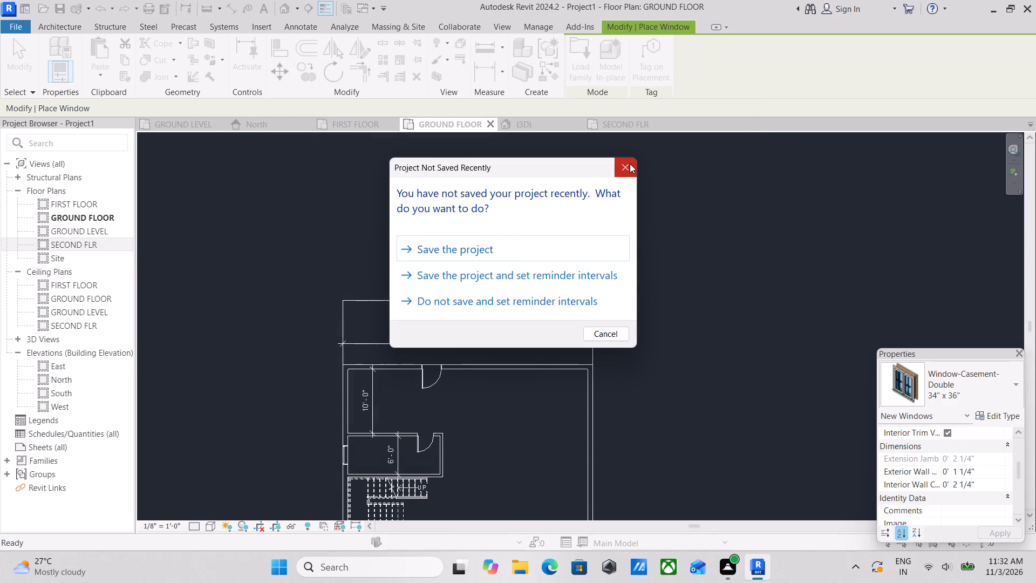
pyautogui.click(630, 163)
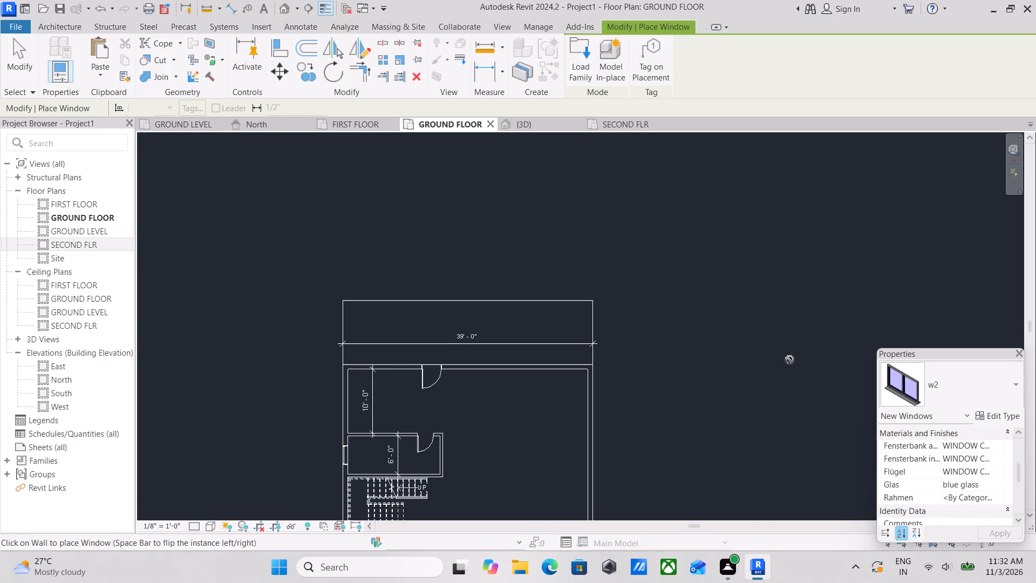
# Duplicate the w2 window type under the name windows 4' x 4'.
pyautogui.click(986, 416)
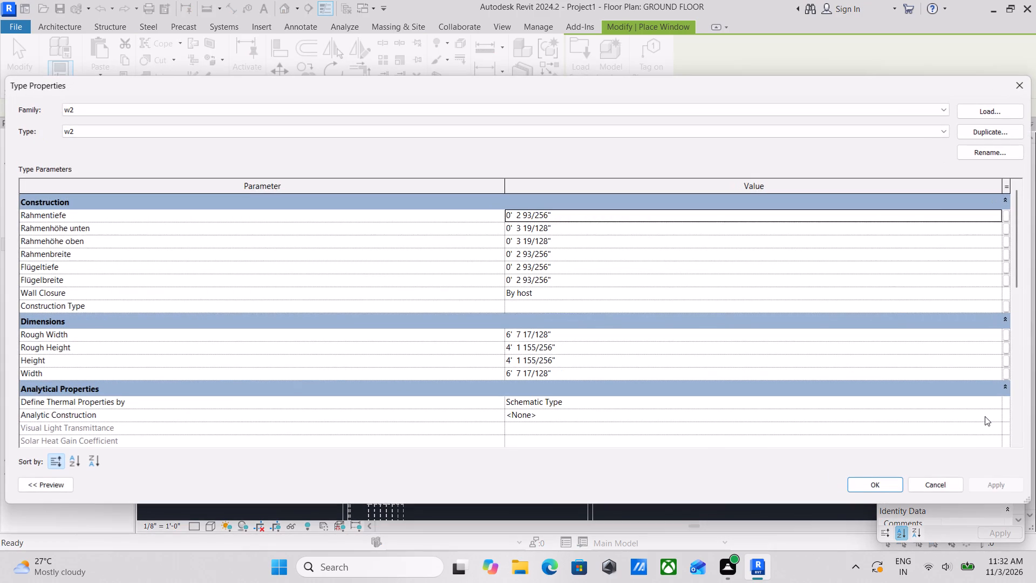
pyautogui.click(967, 134)
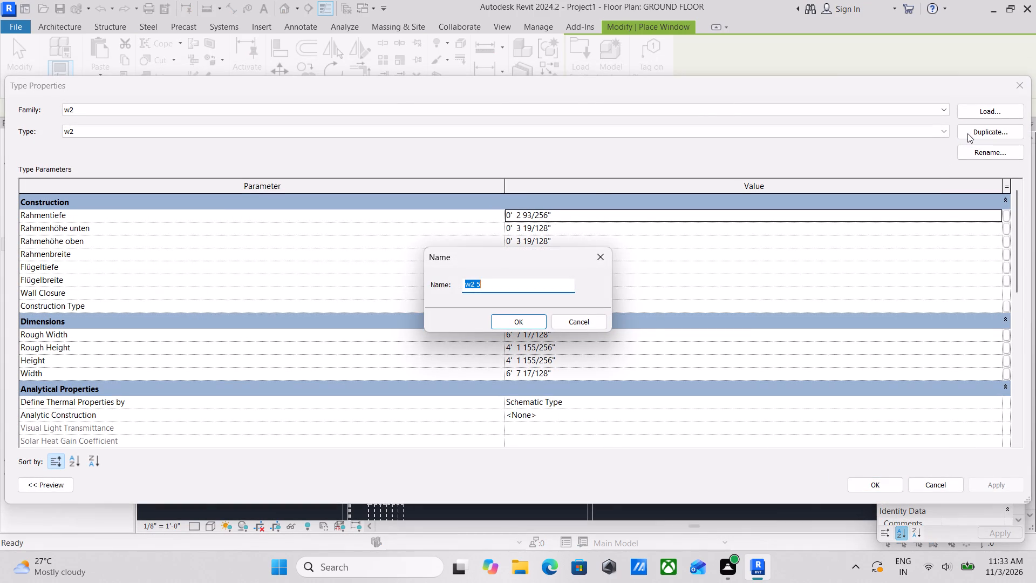
pyautogui.write('windows')
pyautogui.press('space')
pyautogui.write("4'")
pyautogui.press('space')
pyautogui.write("x 4'")
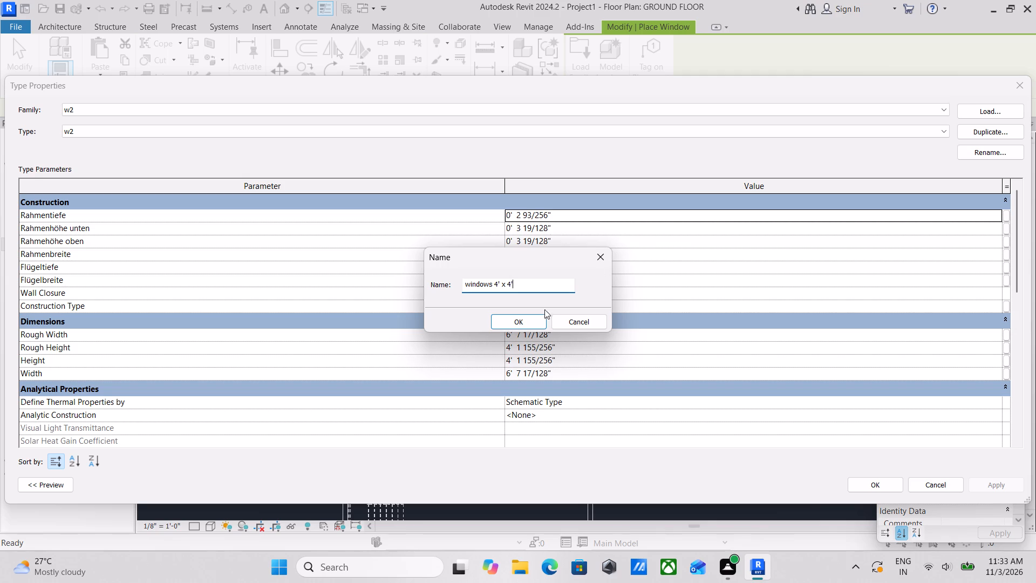
pyautogui.click(525, 322)
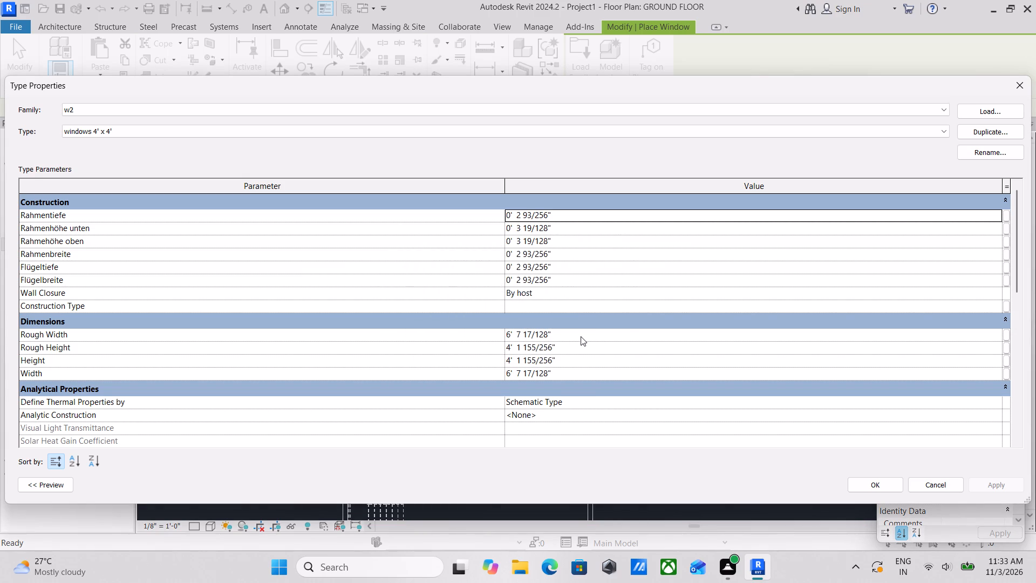
# Set the new window type's Rough Width and Rough Height to 4' each and apply the type changes.
pyautogui.click(581, 336)
pyautogui.press('4')
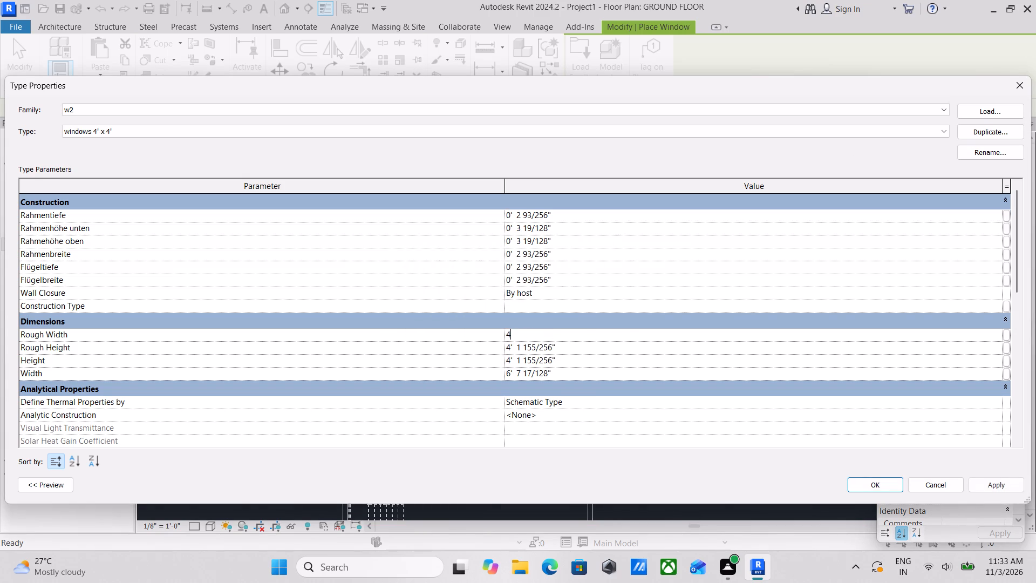
pyautogui.press("'")
pyautogui.click(576, 345)
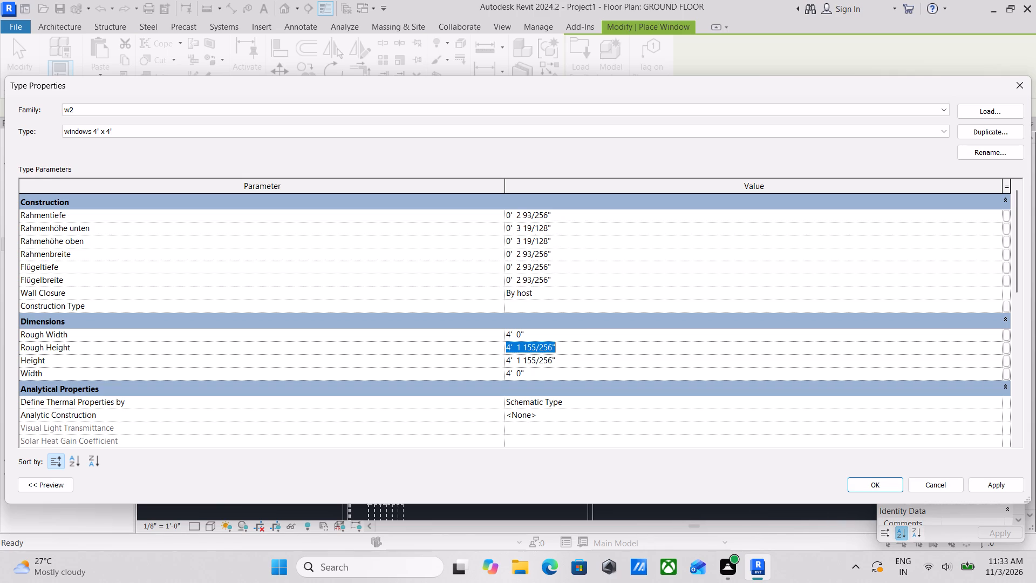
pyautogui.write("4'")
pyautogui.press('Return')
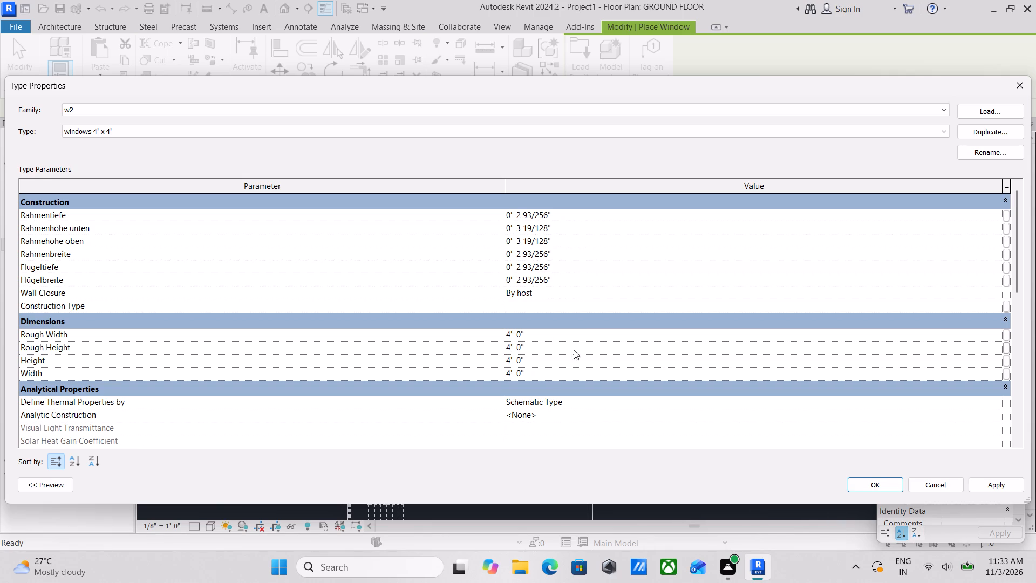
pyautogui.click(1003, 484)
pyautogui.click(882, 482)
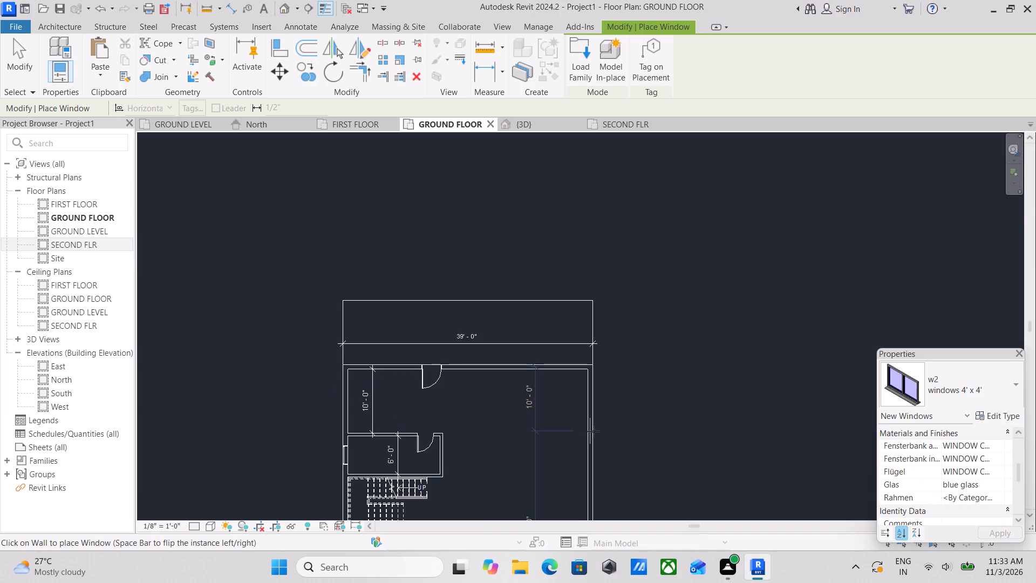
# Place a windows 4' x 4' window in the east exterior wall about 10'-0" from the north wall.
pyautogui.moveTo(589, 426); pyautogui.dragTo(584, 255, button='middle')
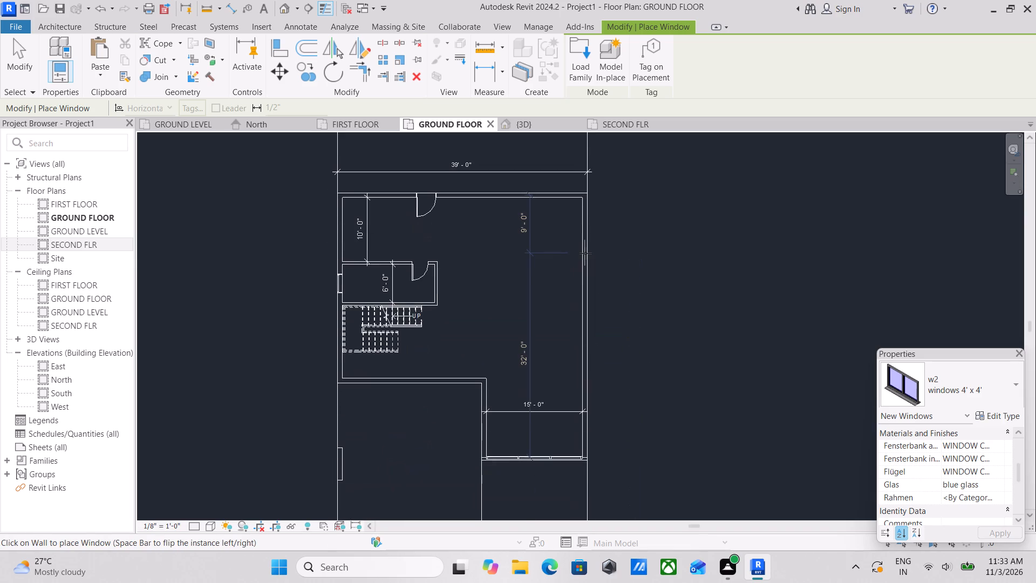
pyautogui.scroll(1, 610, 308)
pyautogui.scroll(2, 564, 258)
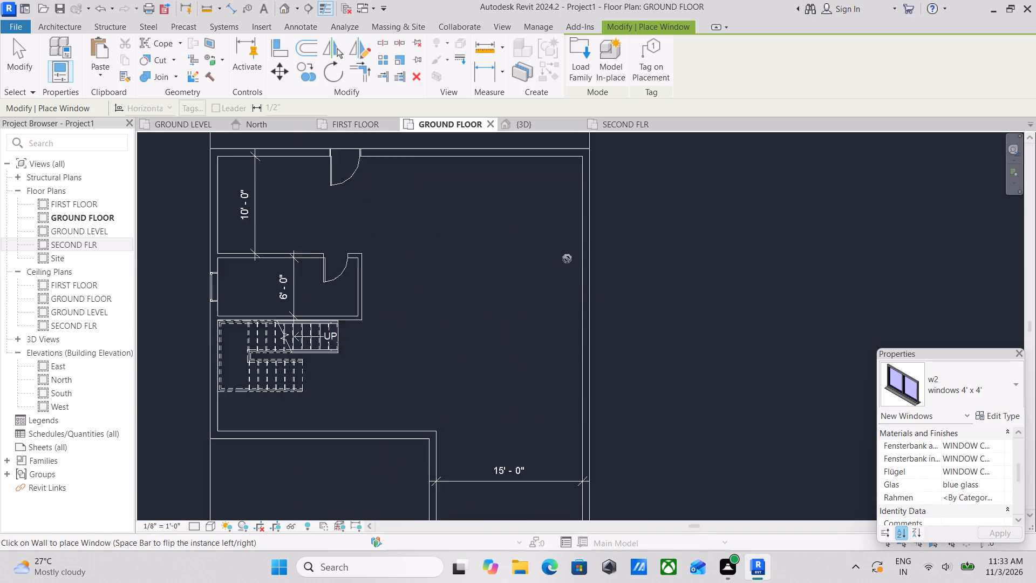
pyautogui.scroll(1, 567, 259)
pyautogui.scroll(-2, 596, 255)
pyautogui.moveTo(596, 255); pyautogui.dragTo(604, 270, button='middle')
pyautogui.scroll(3, 604, 267)
pyautogui.scroll(-1, 599, 267)
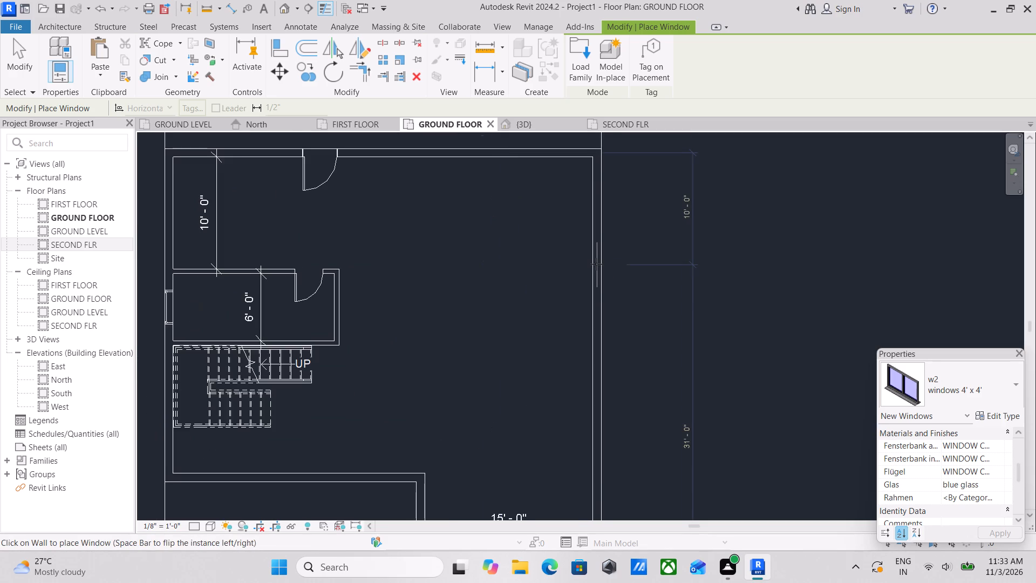
pyautogui.click(596, 264)
# Place a second windows 4' x 4' window in the east exterior wall, about 8'-6" south of the first.
pyautogui.scroll(-1, 587, 313)
pyautogui.moveTo(583, 290); pyautogui.dragTo(592, 259, button='middle')
pyautogui.scroll(2, 605, 309)
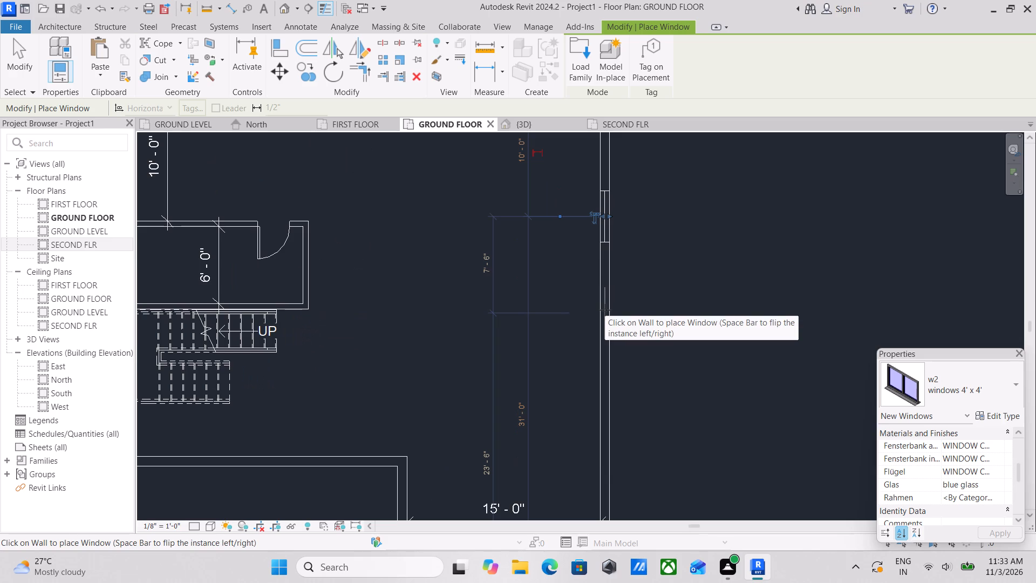
pyautogui.scroll(-2, 604, 310)
pyautogui.moveTo(603, 309); pyautogui.dragTo(616, 266, button='middle')
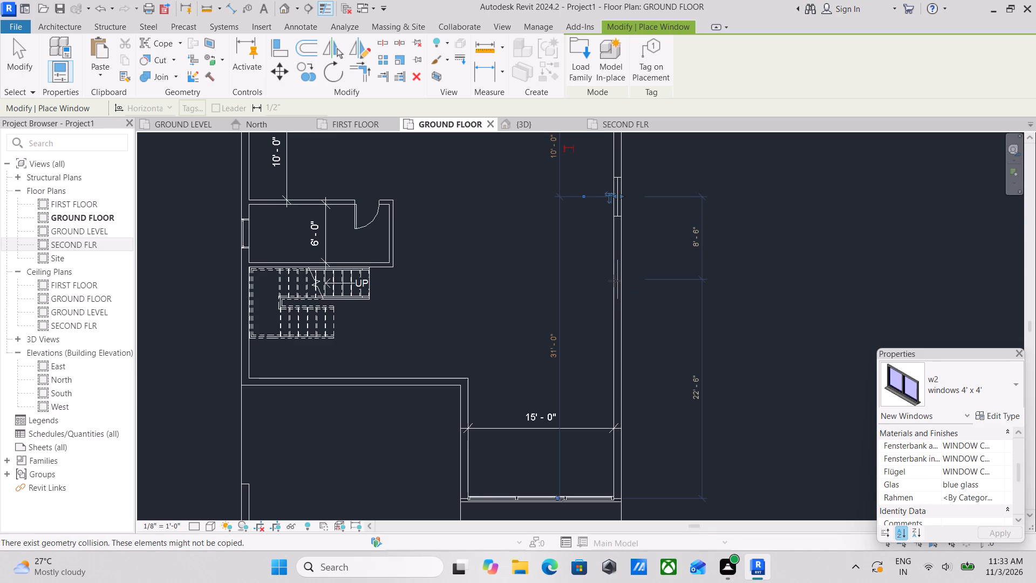
pyautogui.click(615, 281)
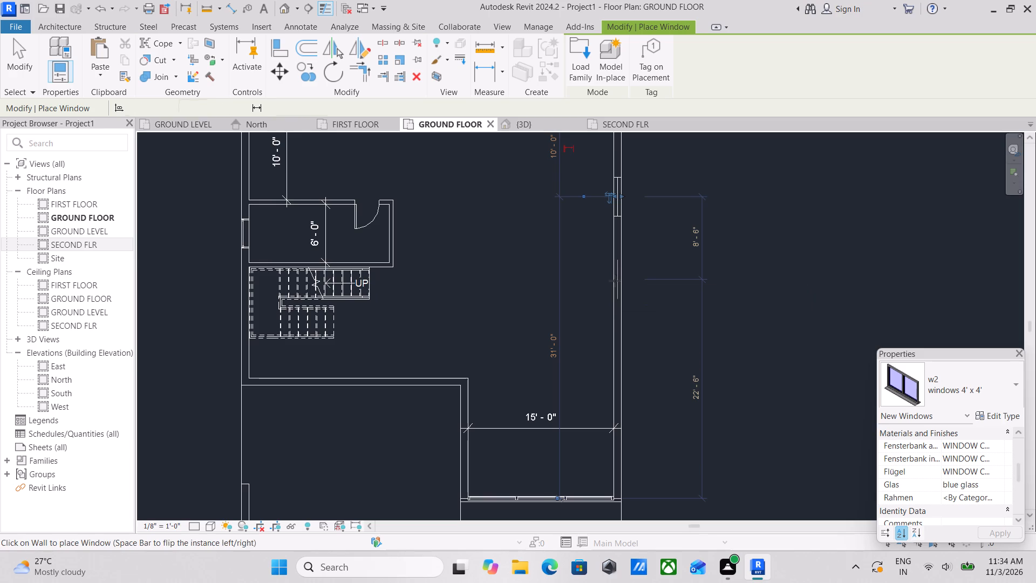
# Place a third windows 4' x 4' window in the east exterior wall, about 16'-0" south of the second window.
pyautogui.scroll(-2, 615, 282)
pyautogui.moveTo(614, 281); pyautogui.dragTo(629, 180, button='middle')
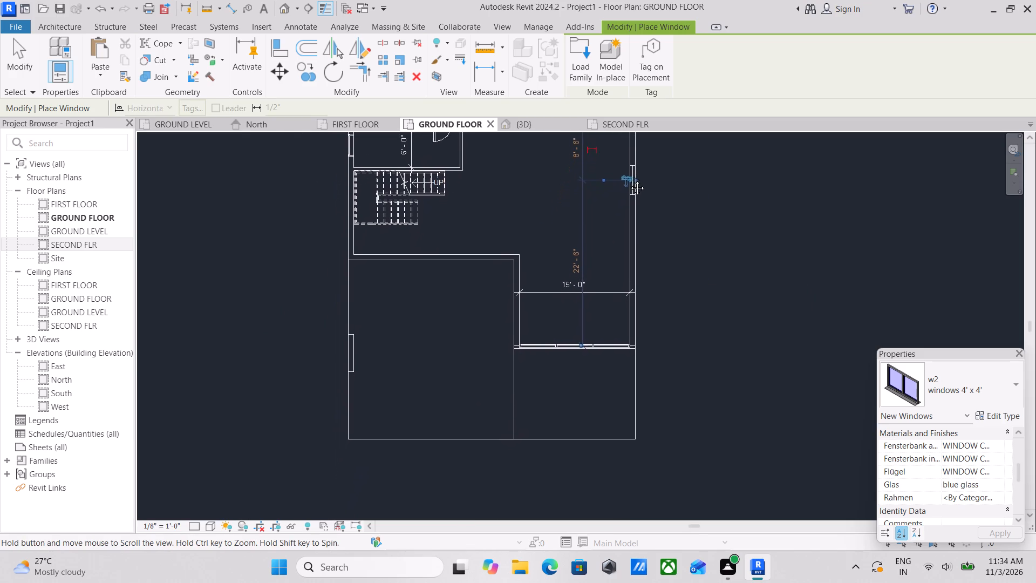
pyautogui.moveTo(629, 180); pyautogui.dragTo(633, 173, button='middle')
pyautogui.scroll(-2, 627, 304)
pyautogui.moveTo(626, 301); pyautogui.dragTo(628, 239, button='middle')
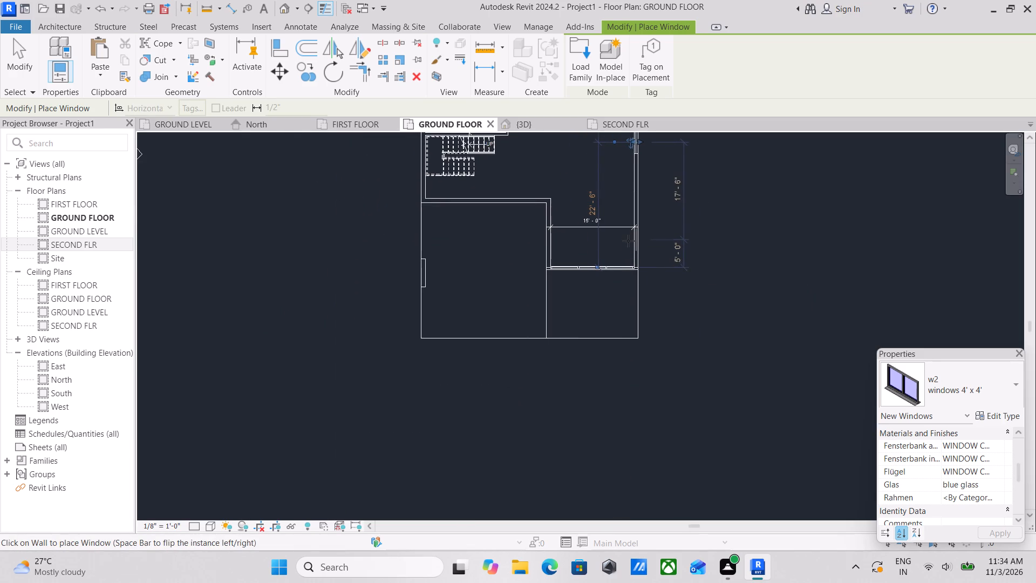
pyautogui.moveTo(645, 235); pyautogui.dragTo(612, 397, button='middle')
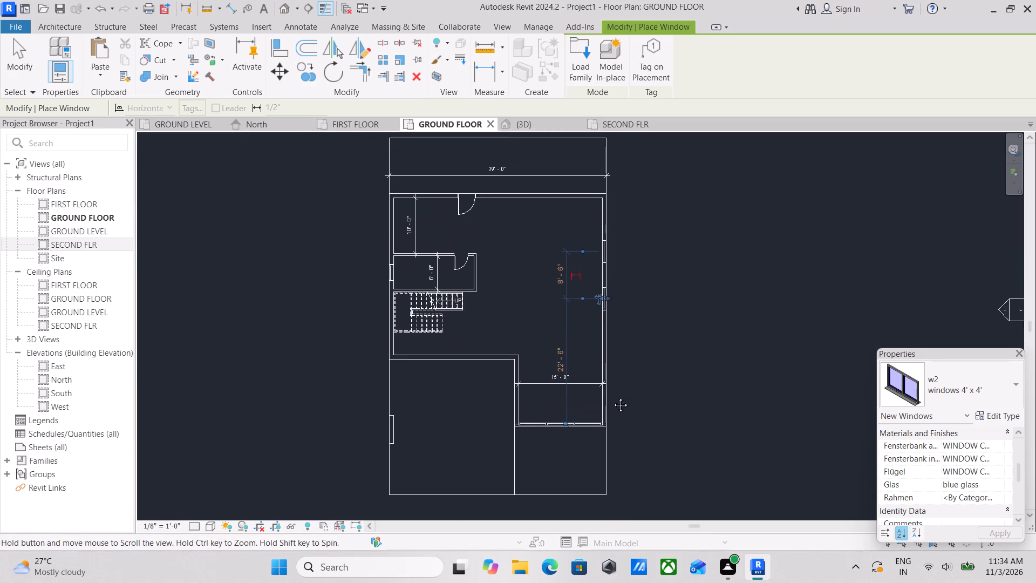
pyautogui.moveTo(612, 397); pyautogui.dragTo(611, 392, button='middle')
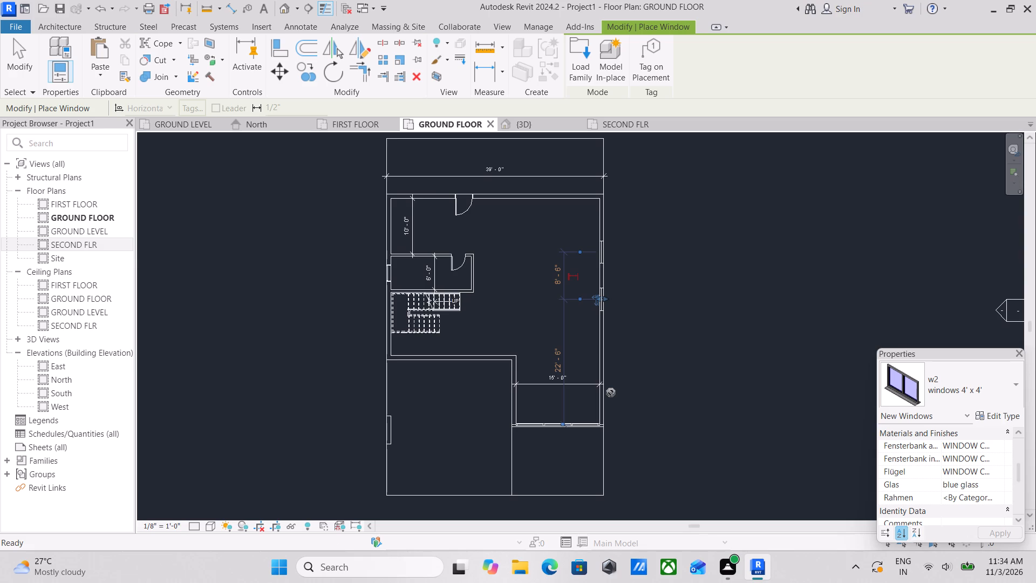
pyautogui.scroll(2, 611, 392)
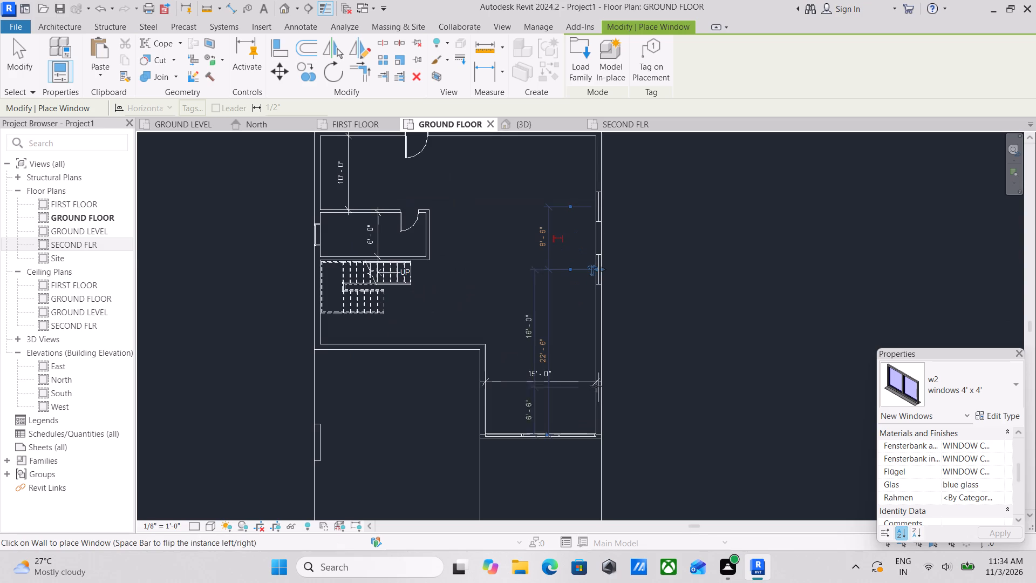
pyautogui.click(596, 388)
pyautogui.scroll(-3, 655, 355)
pyautogui.moveTo(654, 354); pyautogui.dragTo(635, 418, button='middle')
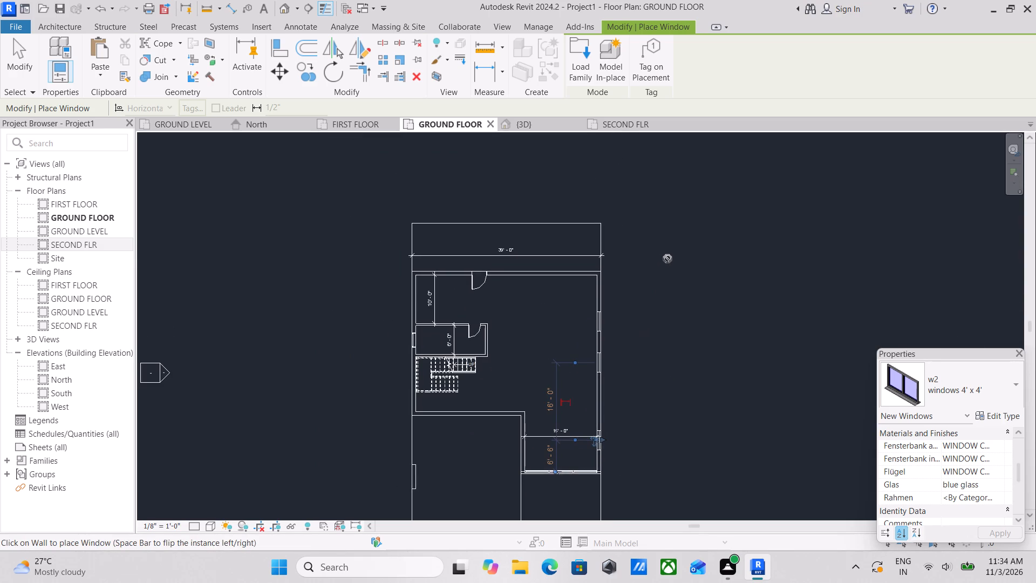
pyautogui.scroll(3, 640, 303)
pyautogui.press('Escape')
pyautogui.scroll(3, 598, 329)
pyautogui.press('Escape')
# Nudge the northernmost window in the east exterior wall northward to about 8' from the north wall.
pyautogui.click(571, 312)
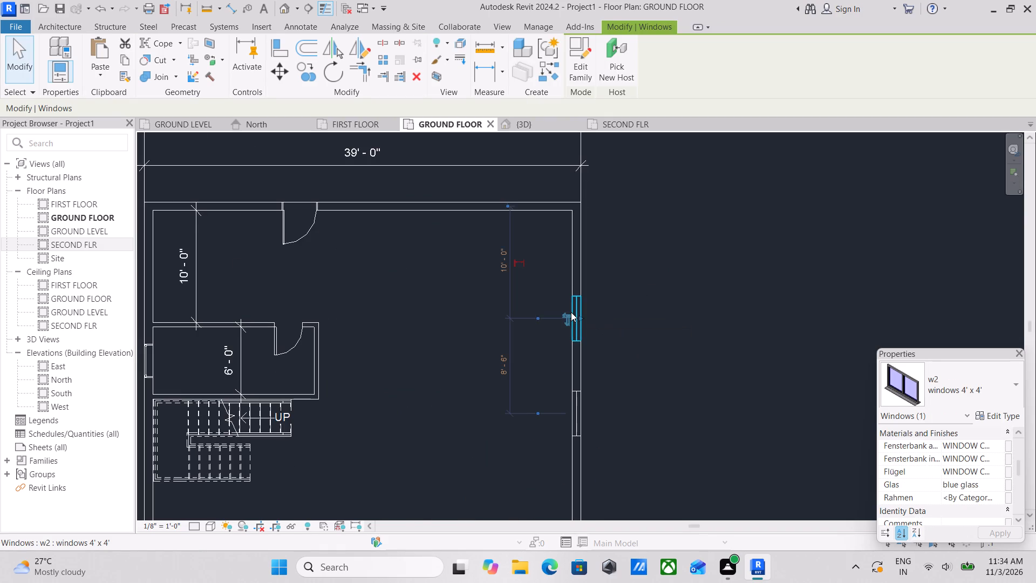
pyautogui.press('Up')
pyautogui.press('Up')
pyautogui.press('Up')
pyautogui.press('Up')
pyautogui.press('Up')
pyautogui.press('Up')
pyautogui.press('Up')
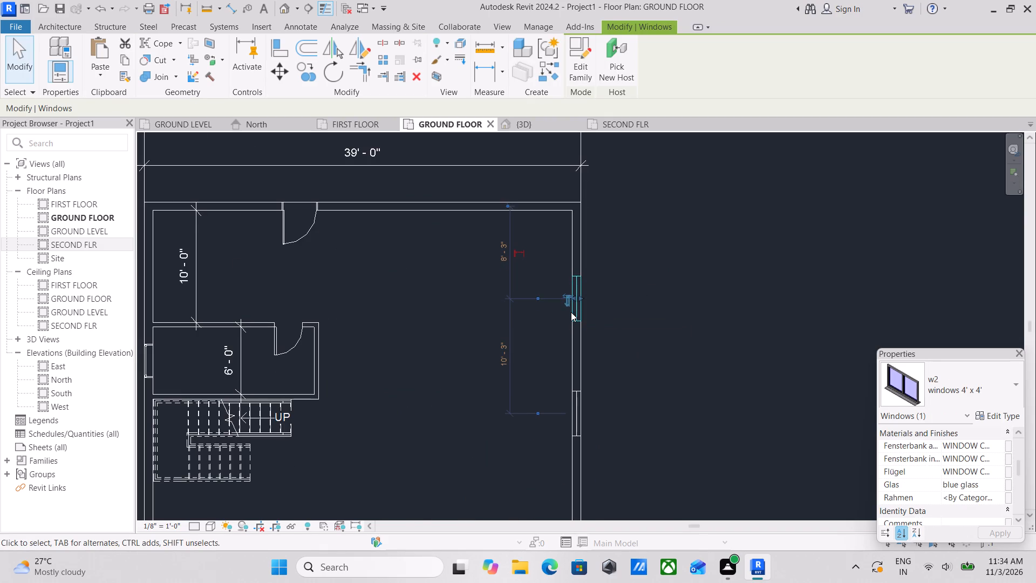
pyautogui.press('Up')
pyautogui.scroll(-3, 571, 312)
pyautogui.press('Escape')
pyautogui.scroll(-2, 522, 318)
pyautogui.moveTo(521, 319); pyautogui.dragTo(605, 338, button='middle')
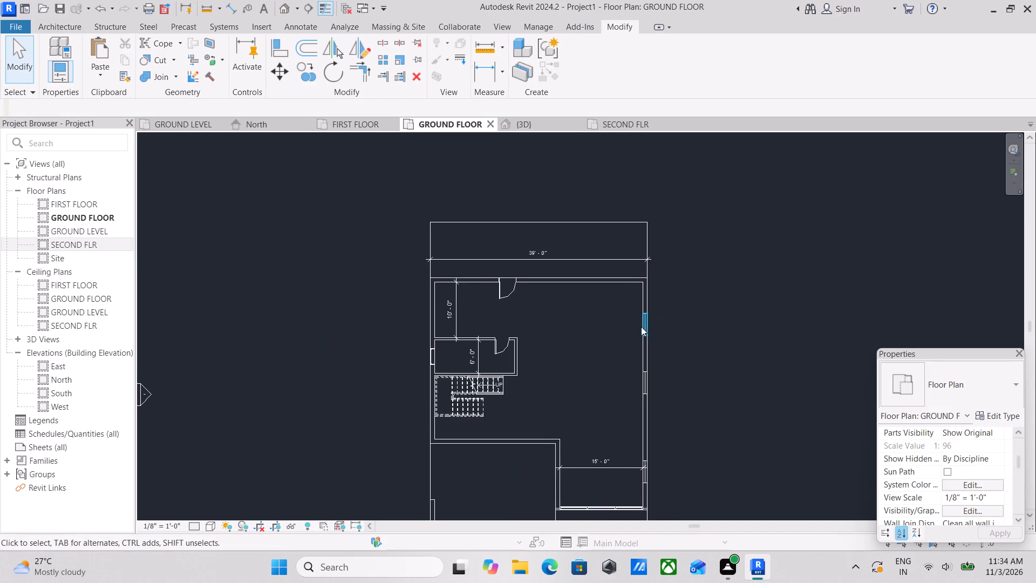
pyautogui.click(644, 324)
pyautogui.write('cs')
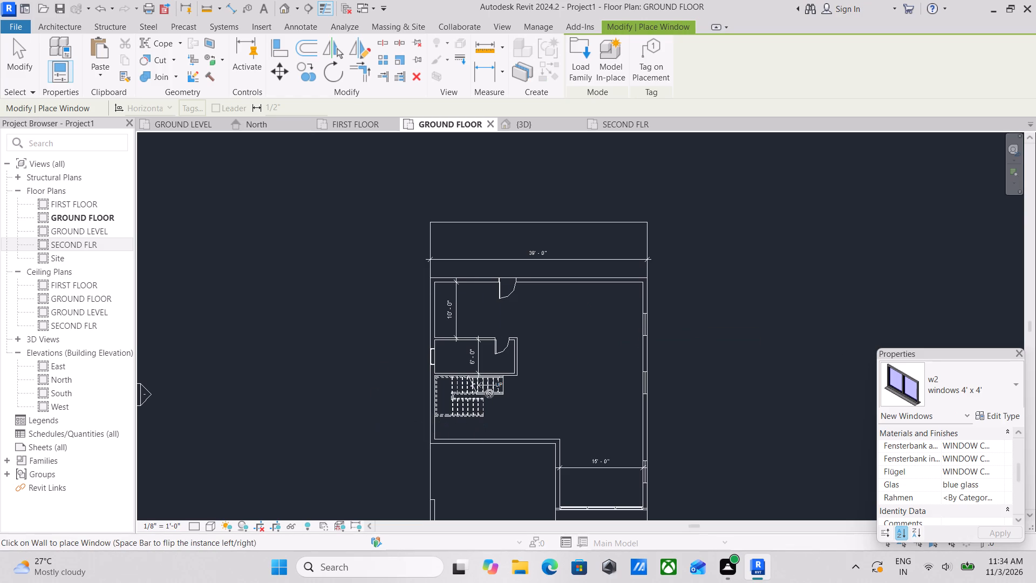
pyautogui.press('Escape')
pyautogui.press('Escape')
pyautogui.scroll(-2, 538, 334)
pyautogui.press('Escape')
# Examine the three new ground-floor windows in the building's east exterior wall in the 3D view.
pyautogui.click(521, 123)
pyautogui.scroll(-1, 556, 344)
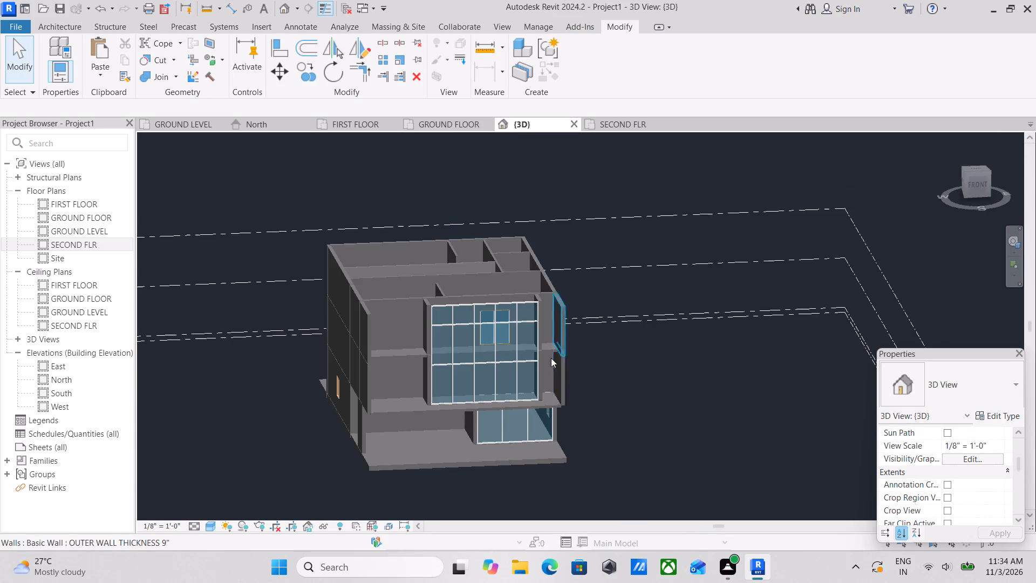
pyautogui.scroll(-1, 551, 358)
pyautogui.moveTo(553, 381); pyautogui.dragTo(517, 362, button='middle')
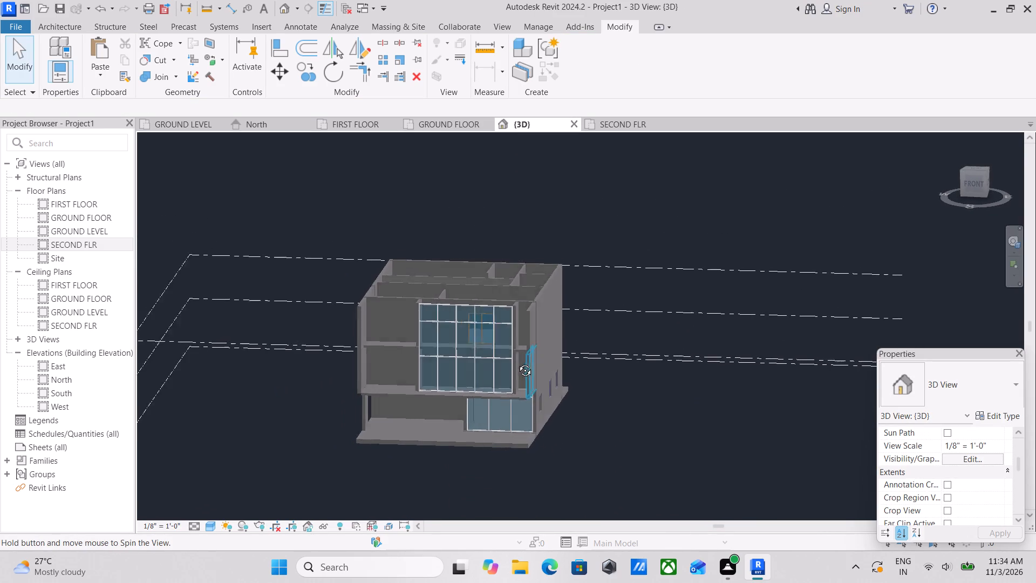
pyautogui.moveTo(517, 362); pyautogui.dragTo(522, 362, button='middle')
pyautogui.keyDown('shift'); pyautogui.moveTo(433, 427); pyautogui.dragTo(504, 426, button='middle'); pyautogui.keyUp('shift')
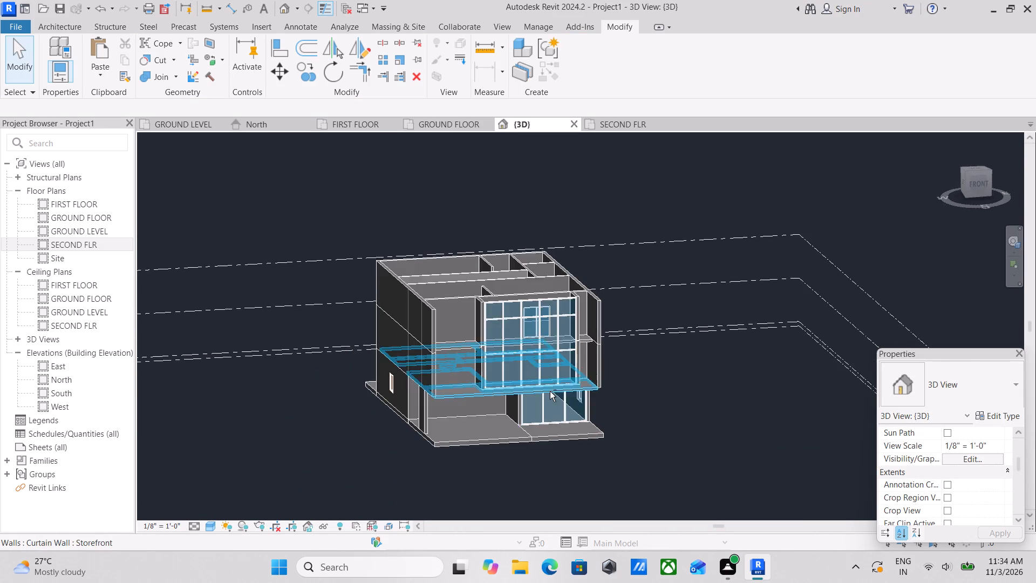
pyautogui.keyDown('shift'); pyautogui.moveTo(548, 391); pyautogui.dragTo(345, 379, button='middle'); pyautogui.keyUp('shift')
pyautogui.scroll(-1, 412, 359)
pyautogui.keyDown('shift'); pyautogui.moveTo(412, 359); pyautogui.dragTo(562, 410, button='middle'); pyautogui.keyUp('shift')
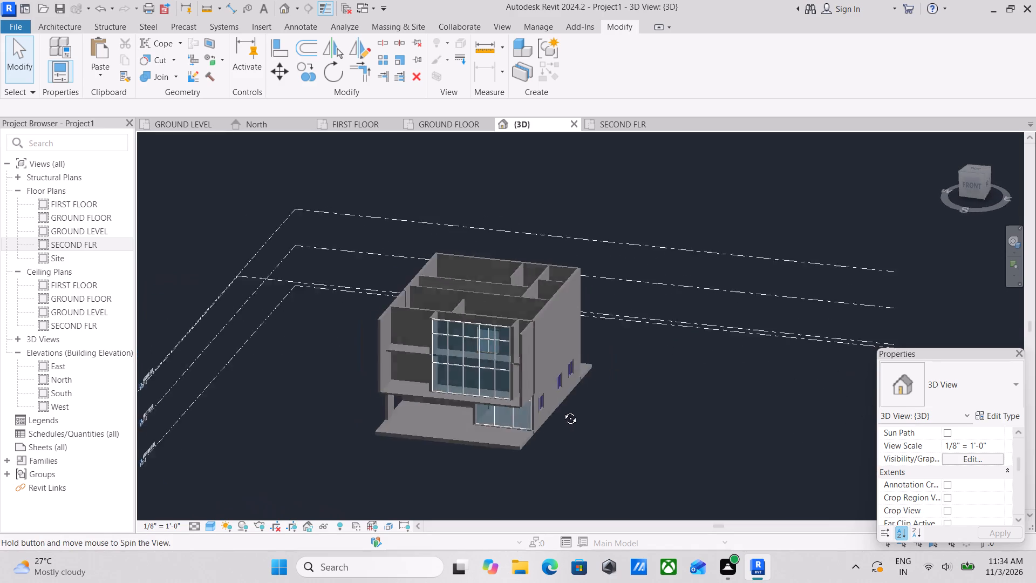
pyautogui.keyDown('shift'); pyautogui.moveTo(562, 410); pyautogui.dragTo(565, 411, button='middle'); pyautogui.keyUp('shift')
pyautogui.keyDown('shift'); pyautogui.moveTo(517, 399); pyautogui.dragTo(473, 439, button='middle'); pyautogui.keyUp('shift')
pyautogui.scroll(4, 513, 433)
pyautogui.keyDown('shift'); pyautogui.moveTo(521, 405); pyautogui.dragTo(568, 407, button='middle'); pyautogui.keyUp('shift')
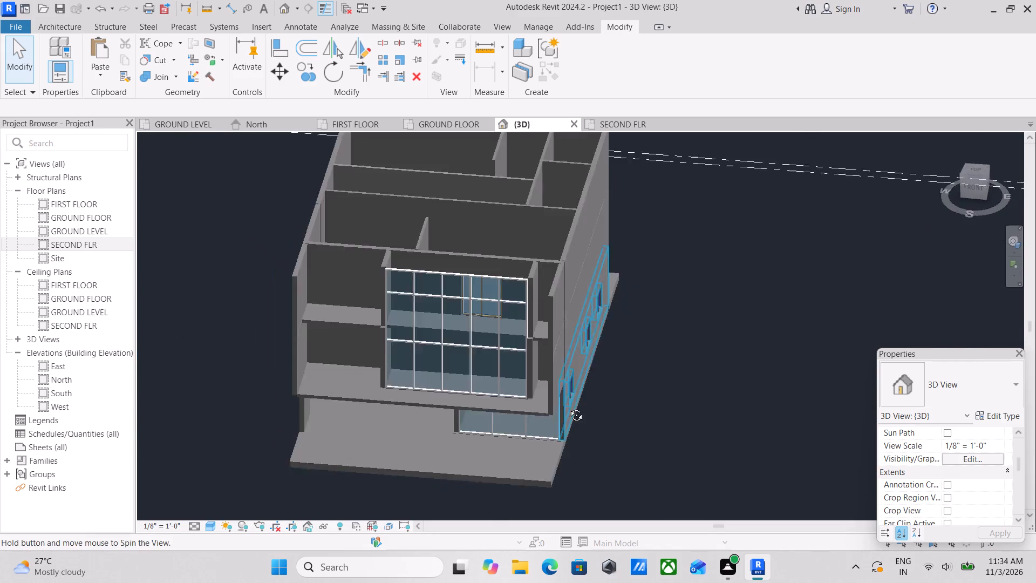
pyautogui.keyDown('shift'); pyautogui.moveTo(568, 407); pyautogui.dragTo(532, 389, button='middle'); pyautogui.keyUp('shift')
pyautogui.keyDown('shift'); pyautogui.scroll(1, 540, 394); pyautogui.keyUp('shift')
pyautogui.scroll(7, 524, 395)
pyautogui.keyDown('shift'); pyautogui.scroll(1, 554, 402); pyautogui.keyUp('shift')
pyautogui.keyDown('shift'); pyautogui.moveTo(550, 400); pyautogui.dragTo(455, 333, button='middle'); pyautogui.keyUp('shift')
pyautogui.scroll(-4, 392, 354)
pyautogui.keyDown('shift'); pyautogui.moveTo(383, 369); pyautogui.dragTo(632, 417, button='middle'); pyautogui.keyUp('shift')
pyautogui.keyDown('shift'); pyautogui.moveTo(544, 371); pyautogui.dragTo(333, 289, button='middle'); pyautogui.keyUp('shift')
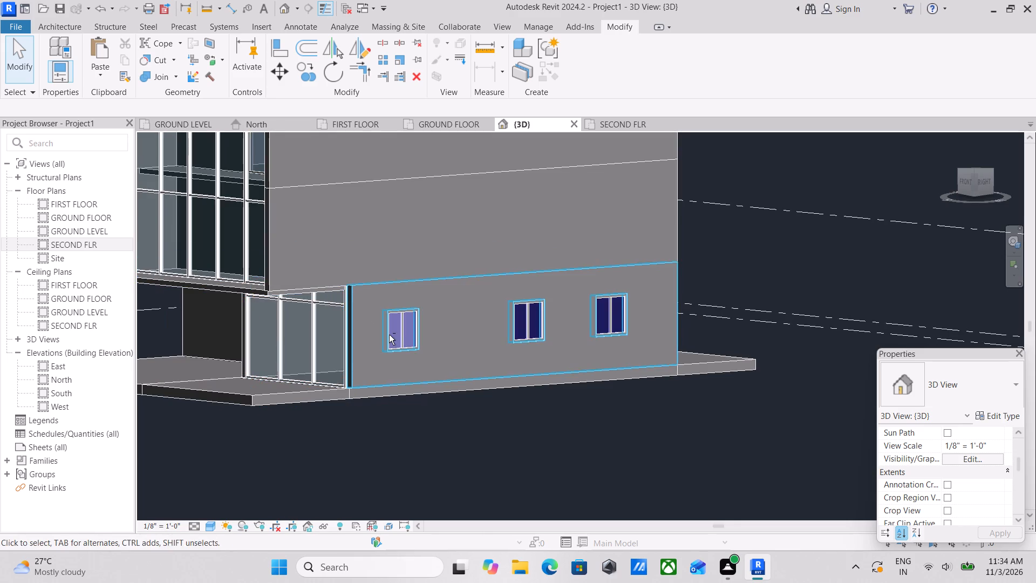
pyautogui.keyDown('shift'); pyautogui.moveTo(388, 336); pyautogui.dragTo(513, 389, button='middle'); pyautogui.keyUp('shift')
pyautogui.keyDown('shift'); pyautogui.moveTo(526, 371); pyautogui.dragTo(391, 409, button='middle'); pyautogui.keyUp('shift')
pyautogui.scroll(2, 397, 394)
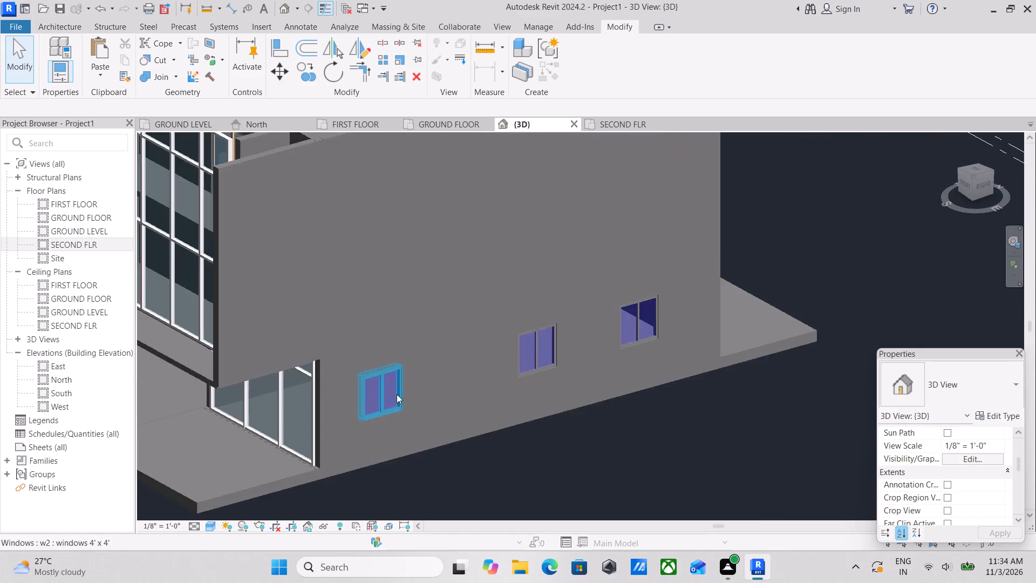
pyautogui.scroll(7, 397, 394)
pyautogui.scroll(-4, 382, 401)
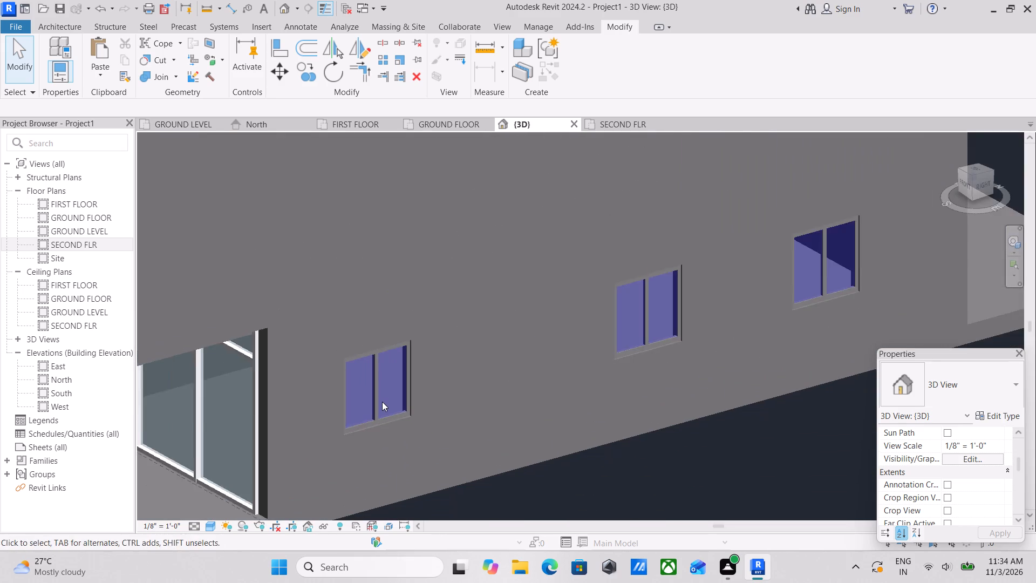
pyautogui.scroll(-2, 382, 404)
# Review the building's front and west sides and its room layout from above in the 3D view.
pyautogui.keyDown('shift'); pyautogui.moveTo(382, 404); pyautogui.dragTo(644, 393, button='middle'); pyautogui.keyUp('shift')
pyautogui.scroll(-2, 554, 388)
pyautogui.moveTo(545, 394); pyautogui.dragTo(486, 467, button='middle')
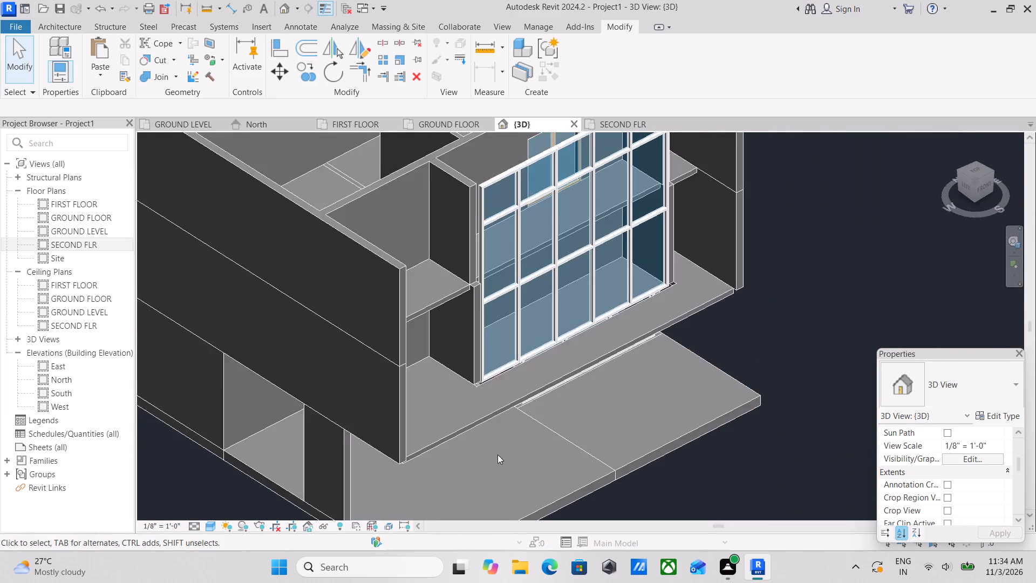
pyautogui.scroll(-2, 511, 444)
pyautogui.keyDown('shift'); pyautogui.moveTo(511, 444); pyautogui.dragTo(488, 442, button='middle'); pyautogui.keyUp('shift')
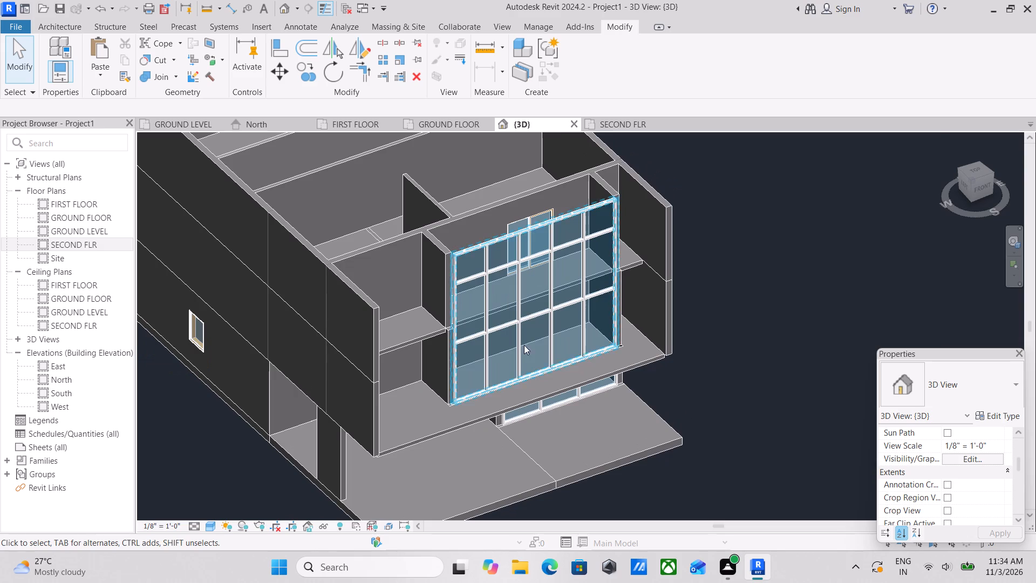
pyautogui.scroll(-2, 583, 255)
pyautogui.moveTo(581, 265); pyautogui.dragTo(551, 355, button='middle')
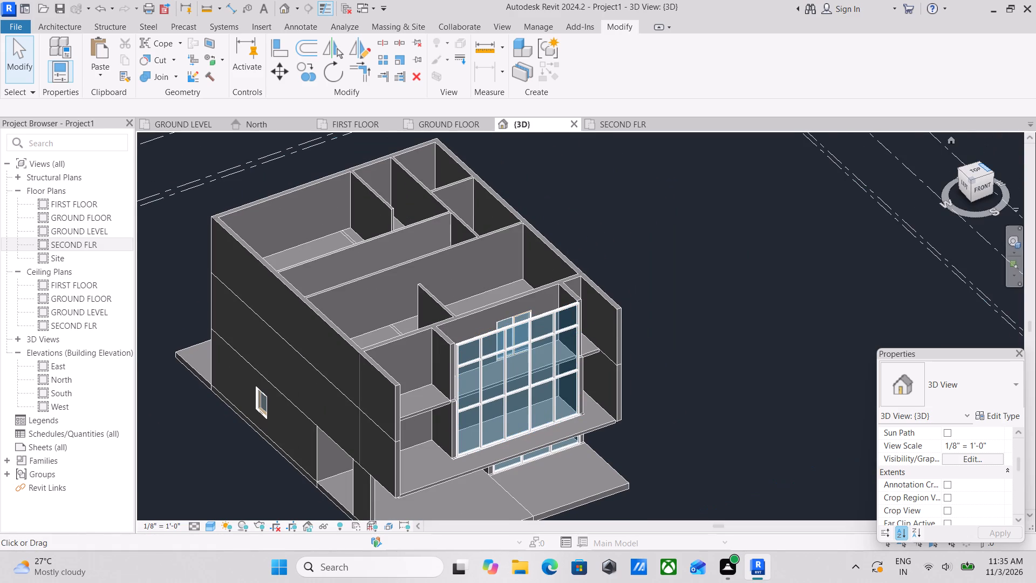
pyautogui.click(976, 168)
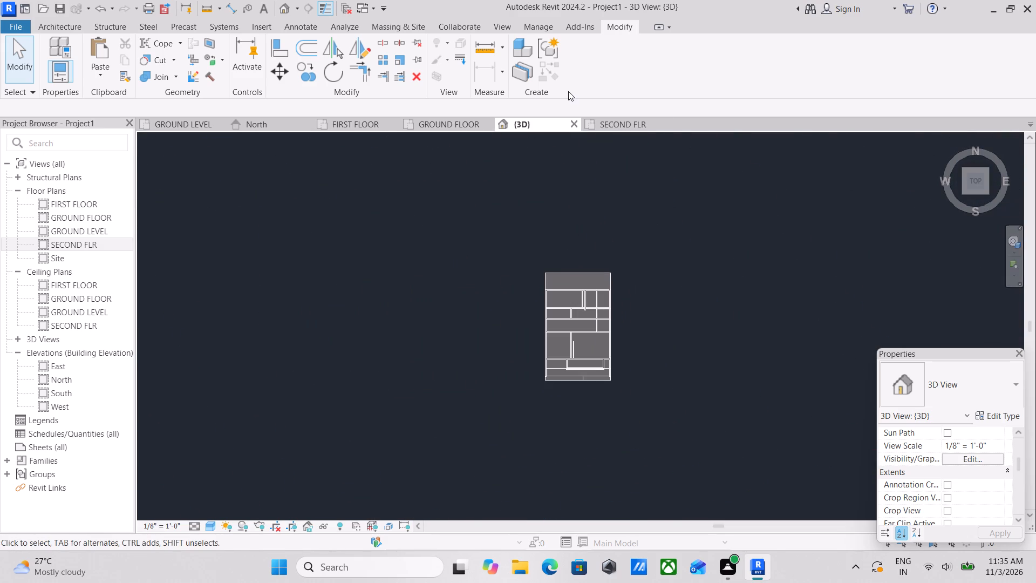
# Open the SECOND FLR floor plan and examine its wall layout.
pyautogui.click(602, 124)
pyautogui.scroll(2, 550, 227)
pyautogui.scroll(-2, 531, 208)
pyautogui.moveTo(531, 207); pyautogui.dragTo(501, 264, button='middle')
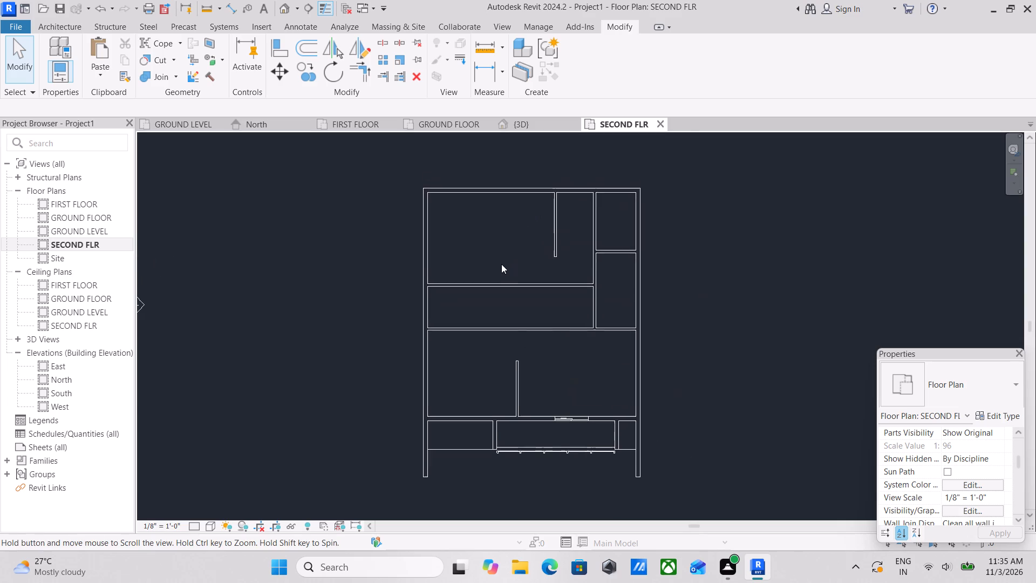
pyautogui.moveTo(501, 264); pyautogui.dragTo(501, 263, button='middle')
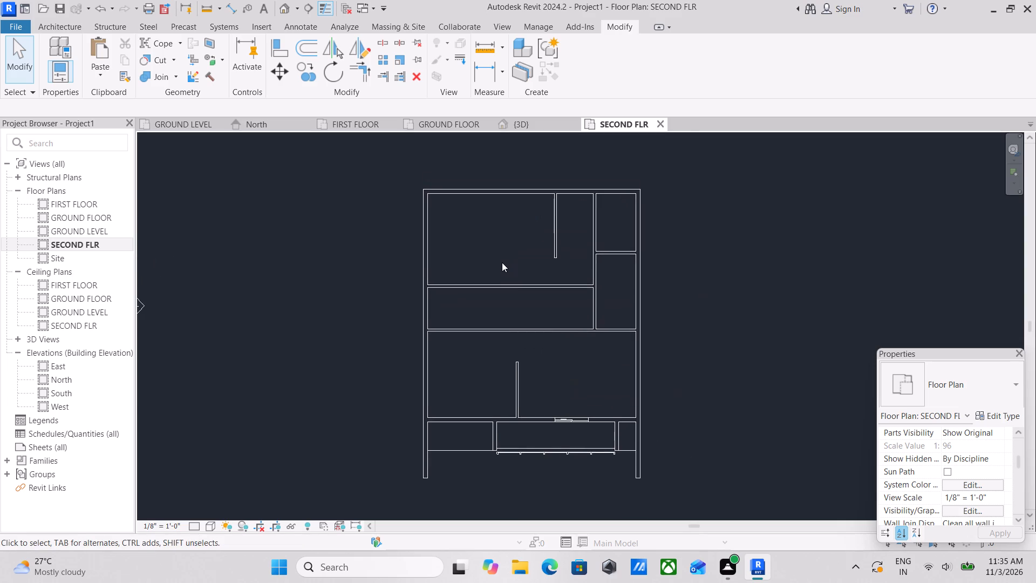
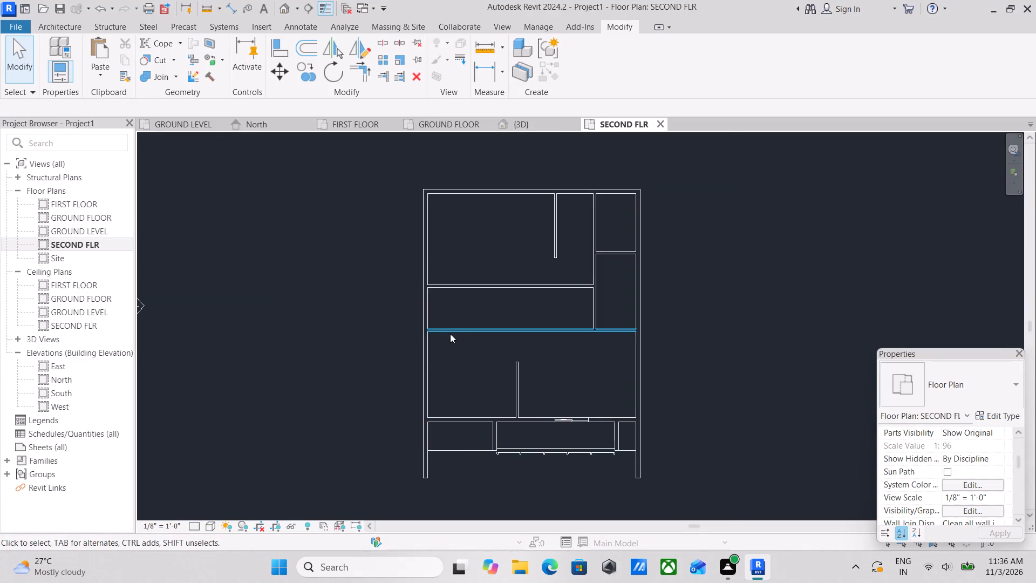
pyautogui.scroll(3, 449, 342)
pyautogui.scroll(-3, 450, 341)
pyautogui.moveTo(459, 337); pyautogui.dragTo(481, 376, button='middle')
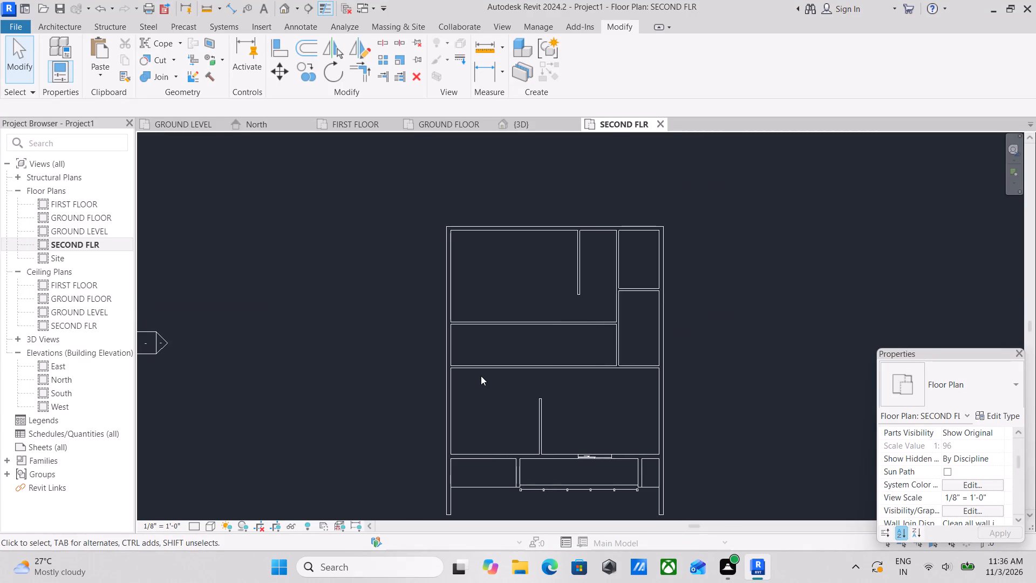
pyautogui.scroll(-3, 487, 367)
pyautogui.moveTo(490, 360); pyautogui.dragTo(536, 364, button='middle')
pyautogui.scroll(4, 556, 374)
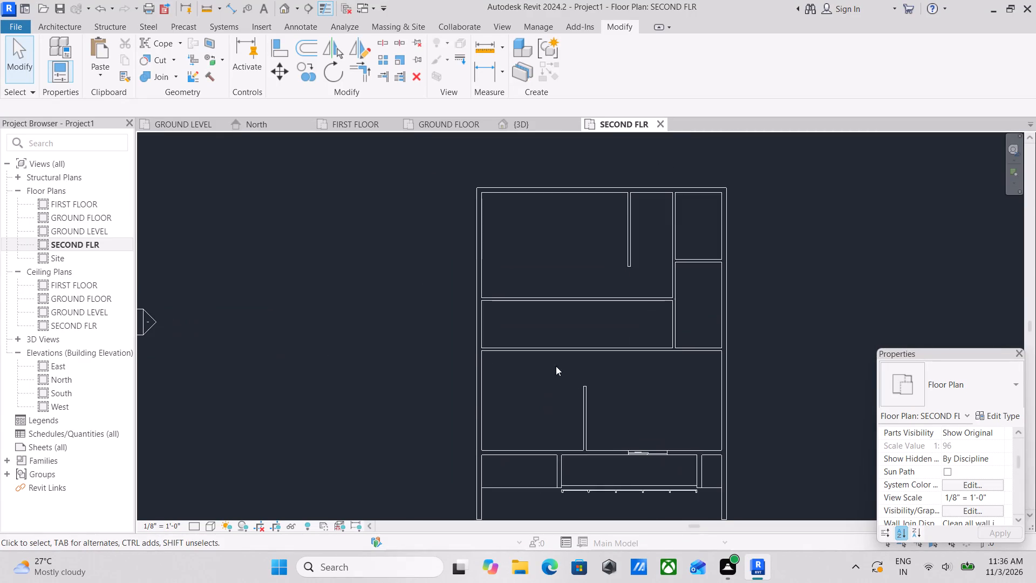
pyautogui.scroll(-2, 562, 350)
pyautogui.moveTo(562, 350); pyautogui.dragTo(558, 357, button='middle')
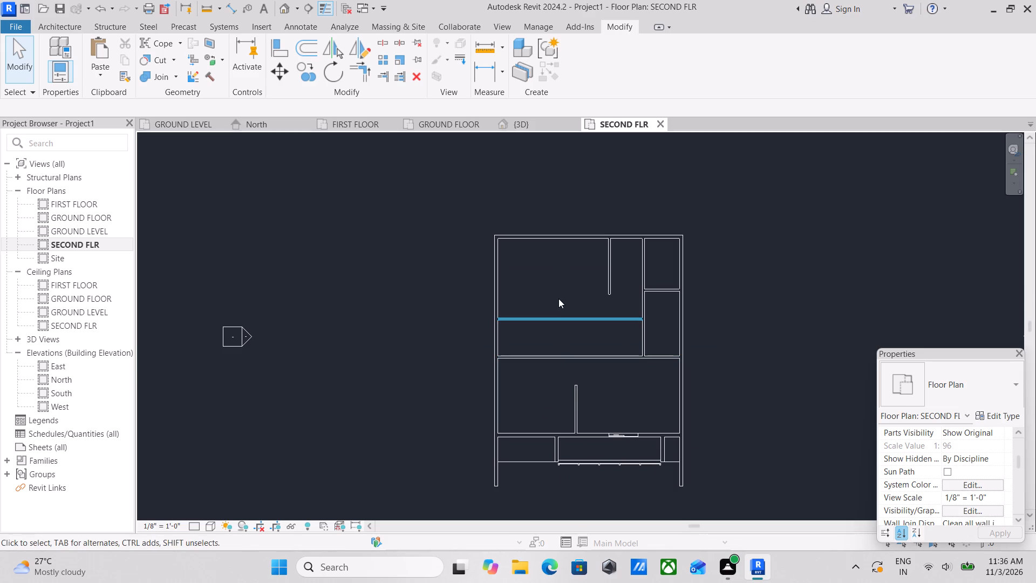
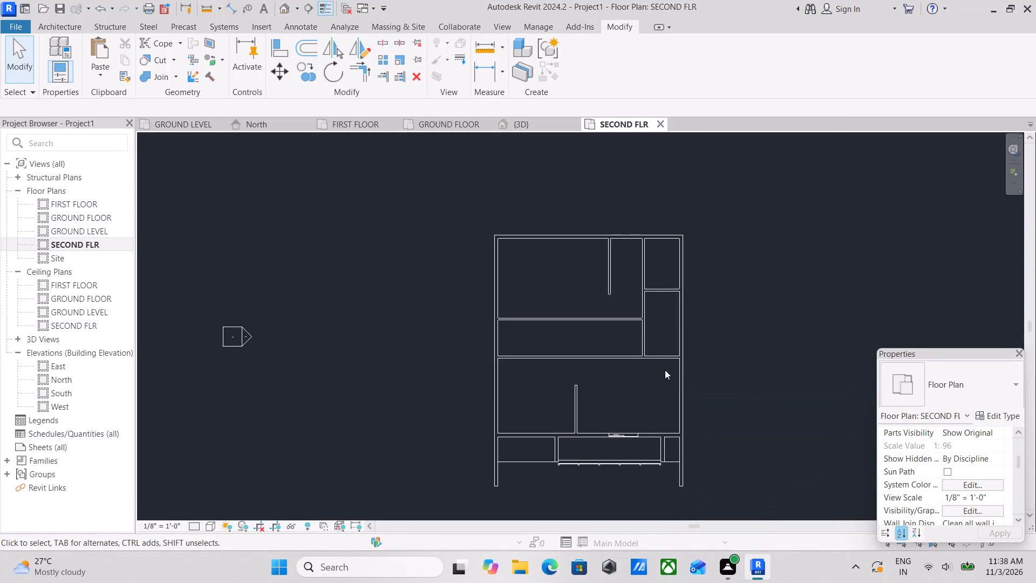
# Examine the wall layout on the SECOND FLR plan.
pyautogui.scroll(-1, 658, 367)
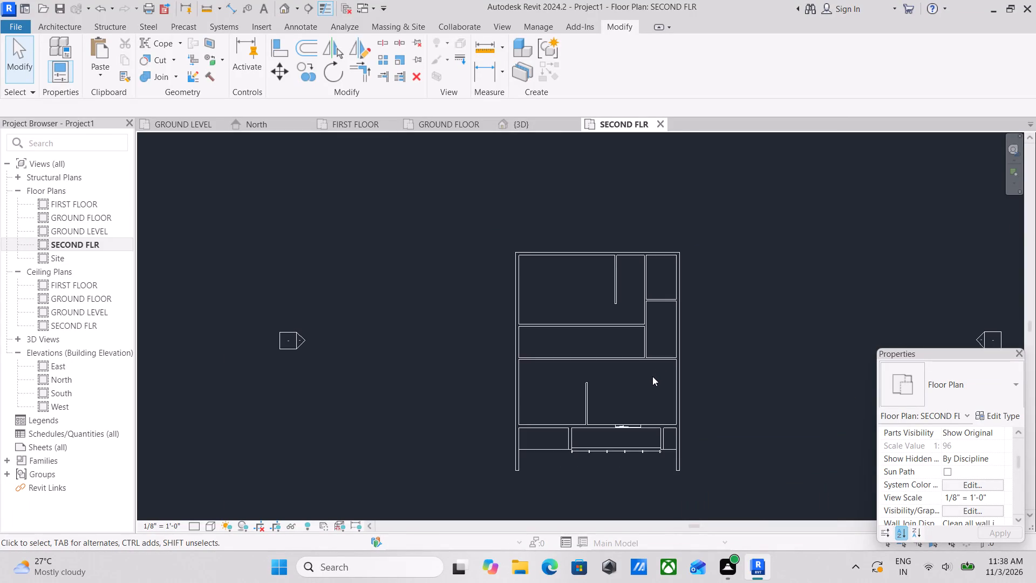
pyautogui.scroll(1, 646, 384)
pyautogui.scroll(-1, 645, 385)
pyautogui.scroll(2, 639, 391)
pyautogui.scroll(-1, 634, 397)
pyautogui.moveTo(634, 388); pyautogui.dragTo(646, 362, button='middle')
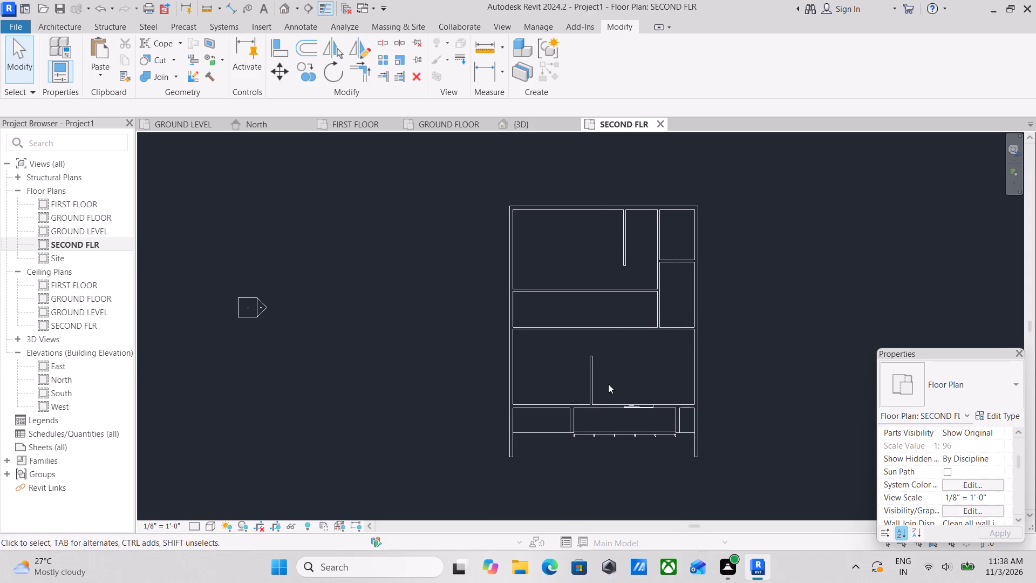
pyautogui.scroll(2, 608, 384)
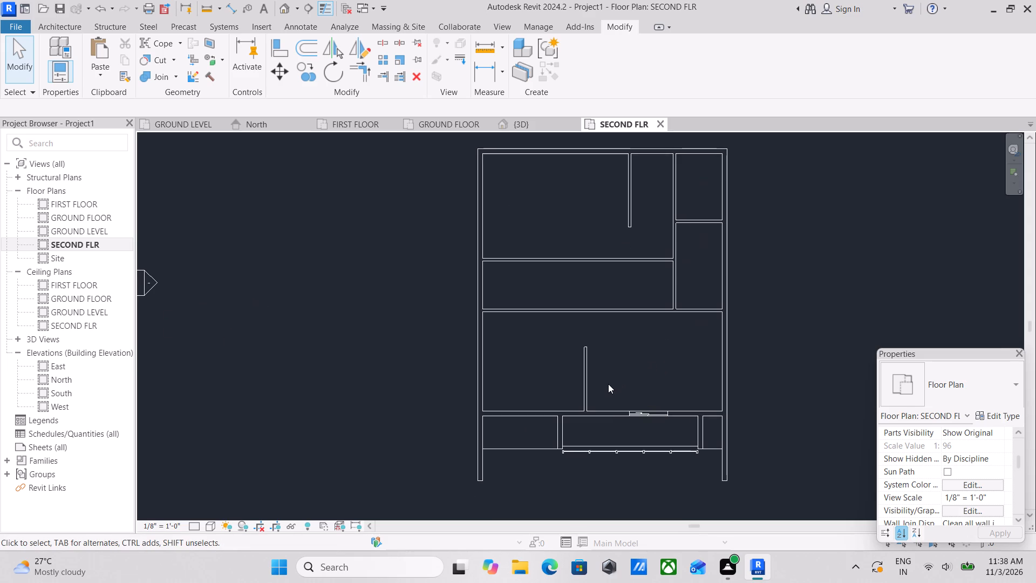
pyautogui.scroll(3, 604, 385)
pyautogui.scroll(-2, 582, 380)
pyautogui.moveTo(587, 383); pyautogui.dragTo(684, 445, button='middle')
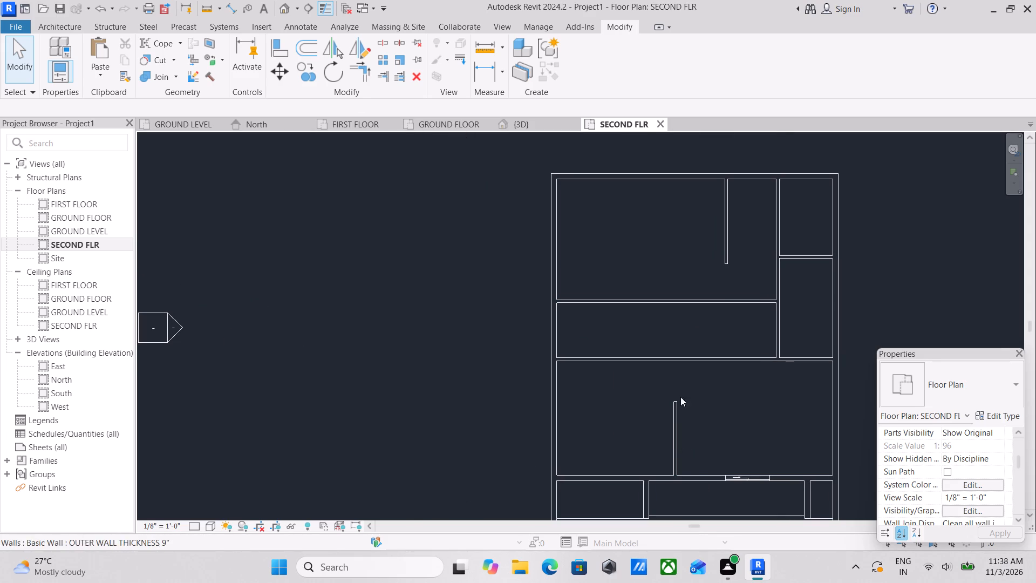
pyautogui.scroll(-1, 583, 420)
pyautogui.moveTo(570, 422); pyautogui.dragTo(535, 452, button='middle')
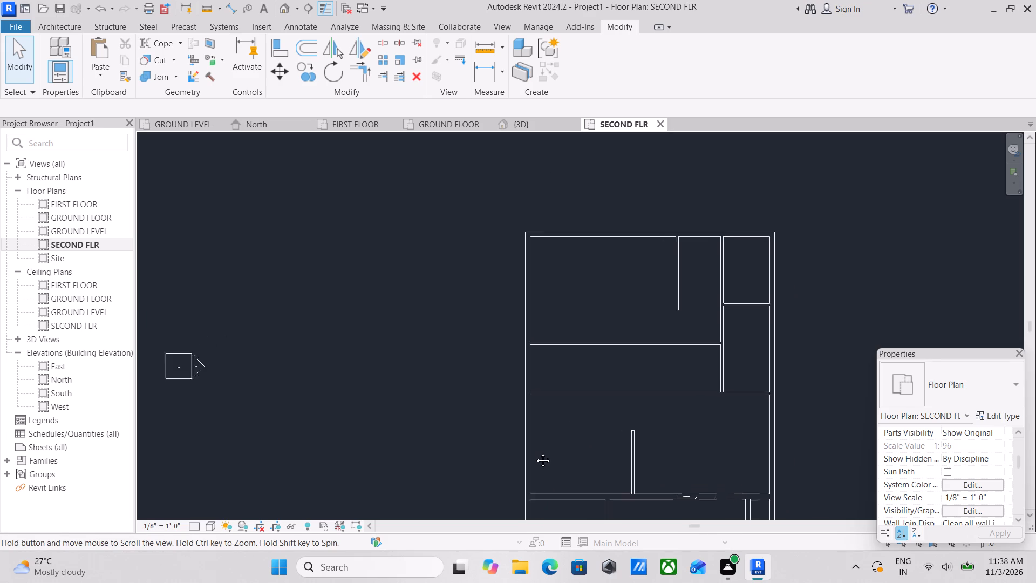
pyautogui.moveTo(535, 452); pyautogui.dragTo(458, 424, button='middle')
pyautogui.scroll(2, 462, 494)
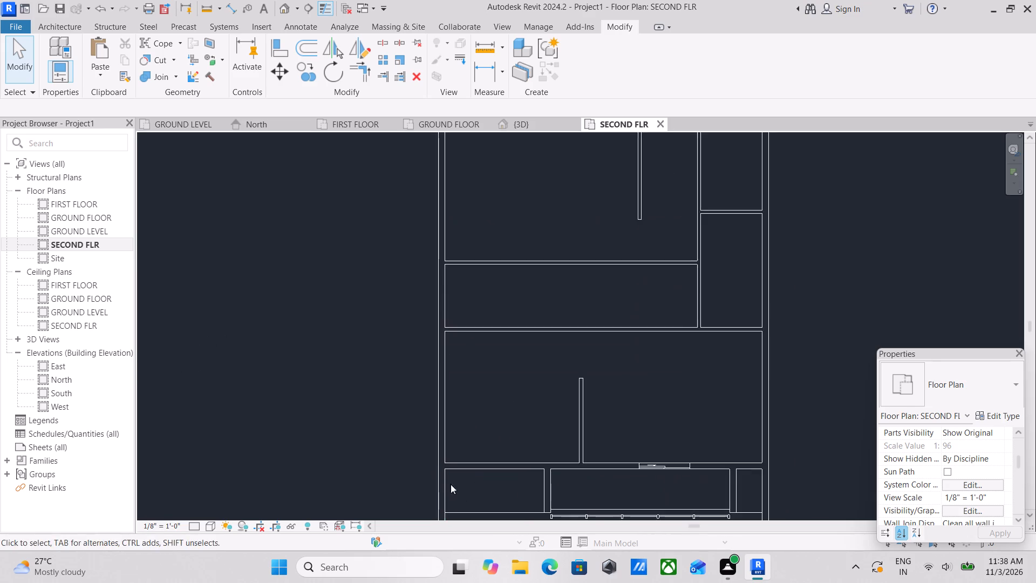
pyautogui.scroll(-2, 438, 463)
pyautogui.moveTo(437, 449); pyautogui.dragTo(472, 464, button='middle')
pyautogui.scroll(-2, 500, 309)
pyautogui.moveTo(500, 309); pyautogui.dragTo(507, 221, button='middle')
pyautogui.scroll(2, 473, 336)
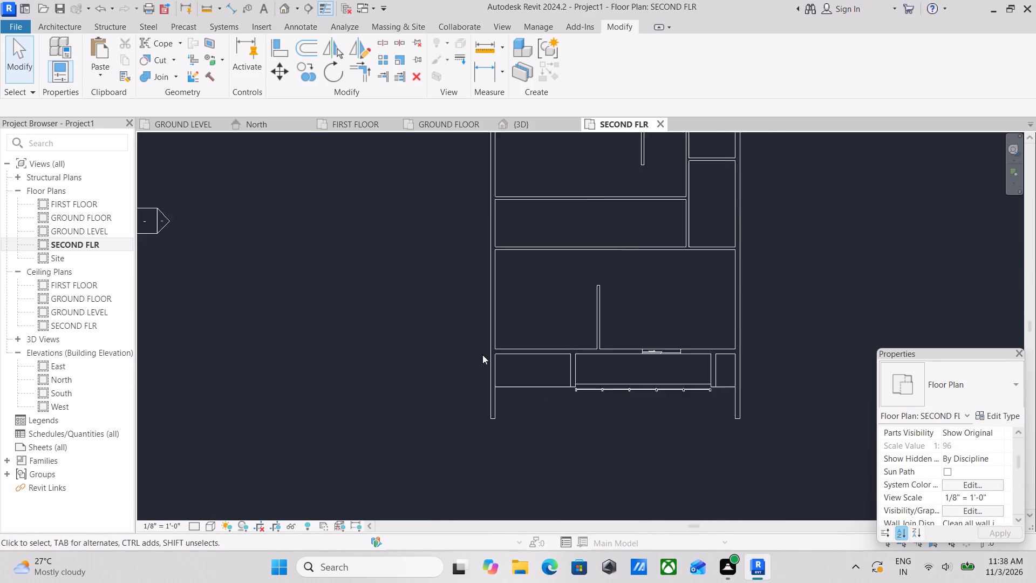
pyautogui.scroll(1, 482, 355)
pyautogui.scroll(-1, 524, 346)
pyautogui.moveTo(519, 344); pyautogui.dragTo(486, 353, button='middle')
pyautogui.scroll(2, 406, 199)
pyautogui.scroll(-1, 406, 199)
pyautogui.moveTo(407, 202); pyautogui.dragTo(417, 231, button='middle')
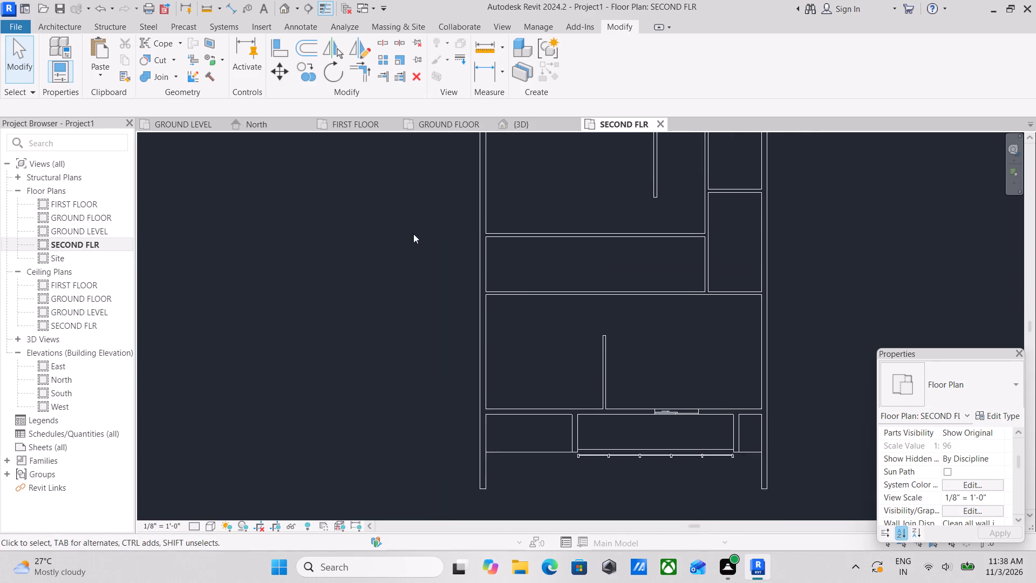
pyautogui.moveTo(407, 208); pyautogui.dragTo(403, 252, button='middle')
pyautogui.scroll(-2, 403, 245)
pyautogui.moveTo(400, 221); pyautogui.dragTo(406, 267, button='middle')
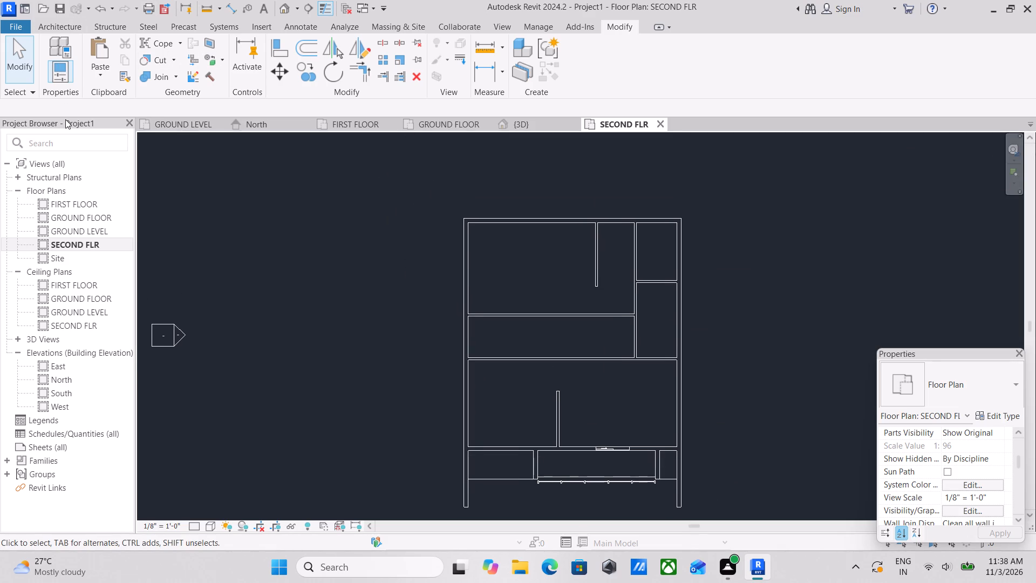
# Start the Wall command and choose the INNER WALL THICKNESS 5" basic wall type.
pyautogui.write('wa')
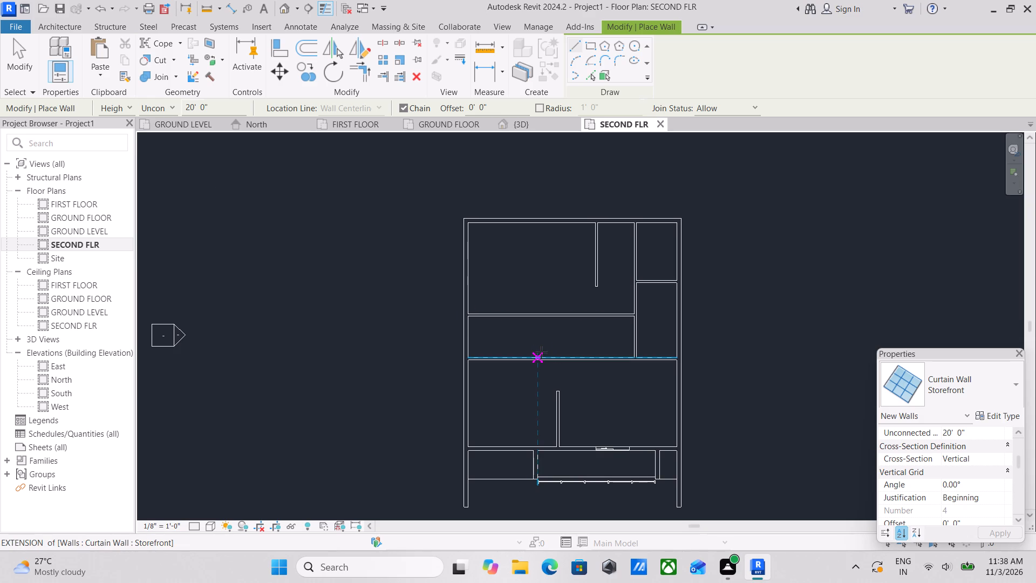
pyautogui.scroll(2, 645, 388)
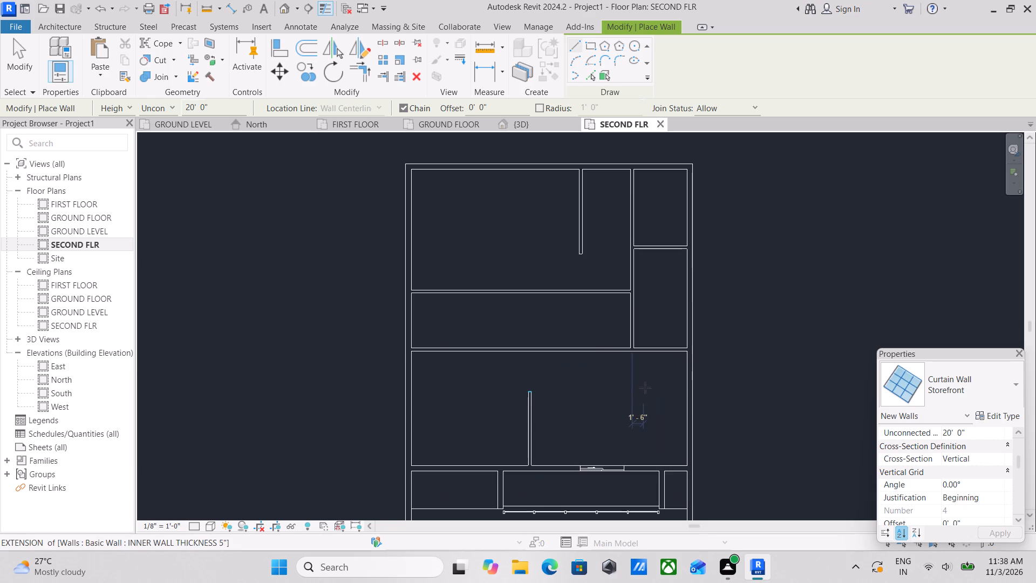
pyautogui.scroll(2, 628, 372)
pyautogui.scroll(-2, 564, 354)
pyautogui.moveTo(551, 351); pyautogui.dragTo(562, 405, button='middle')
pyautogui.scroll(-2, 517, 368)
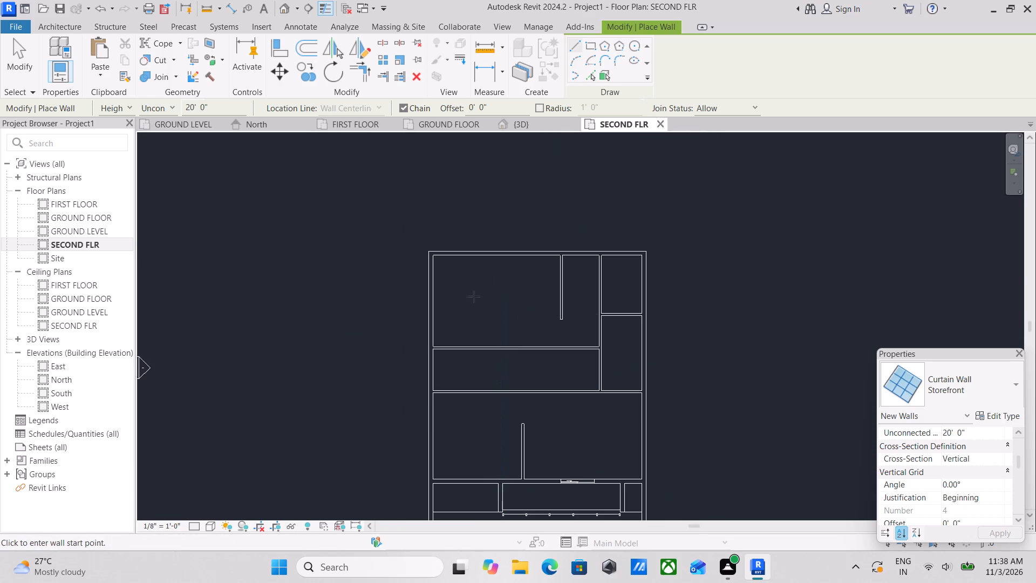
pyautogui.click(981, 399)
pyautogui.scroll(3, 899, 129)
pyautogui.scroll(-3, 895, 140)
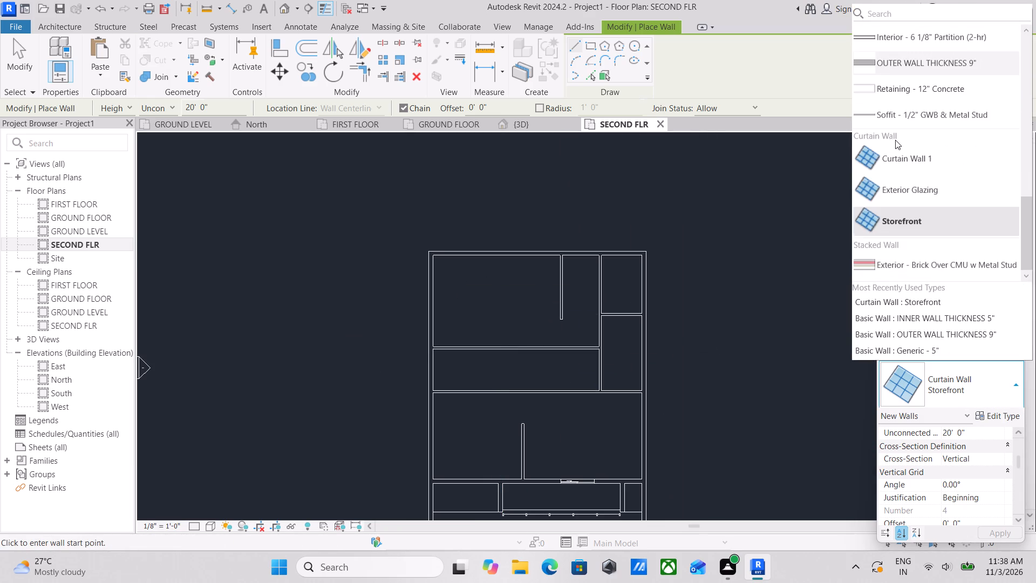
pyautogui.scroll(1, 910, 85)
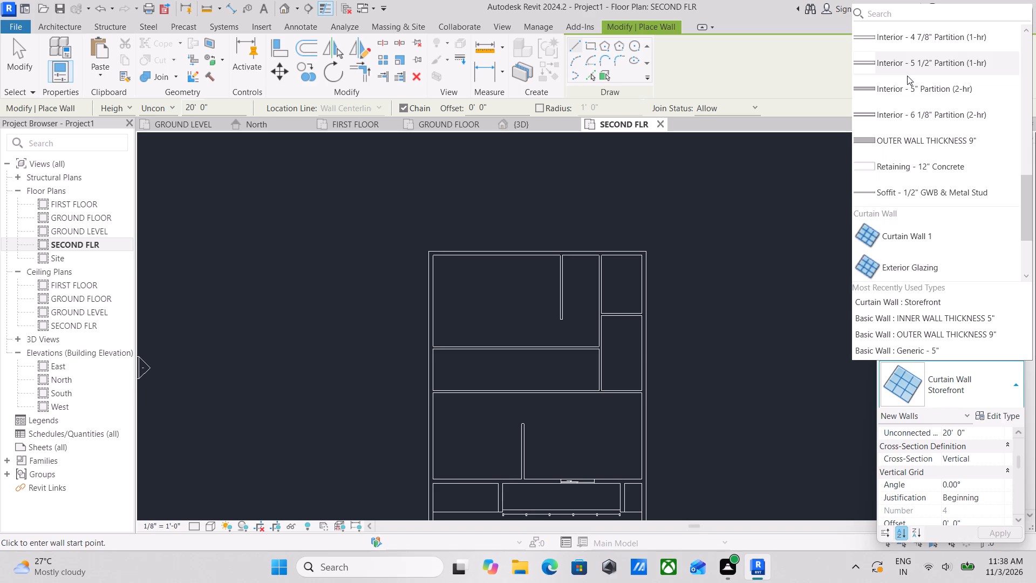
pyautogui.scroll(2, 907, 76)
pyautogui.click(926, 139)
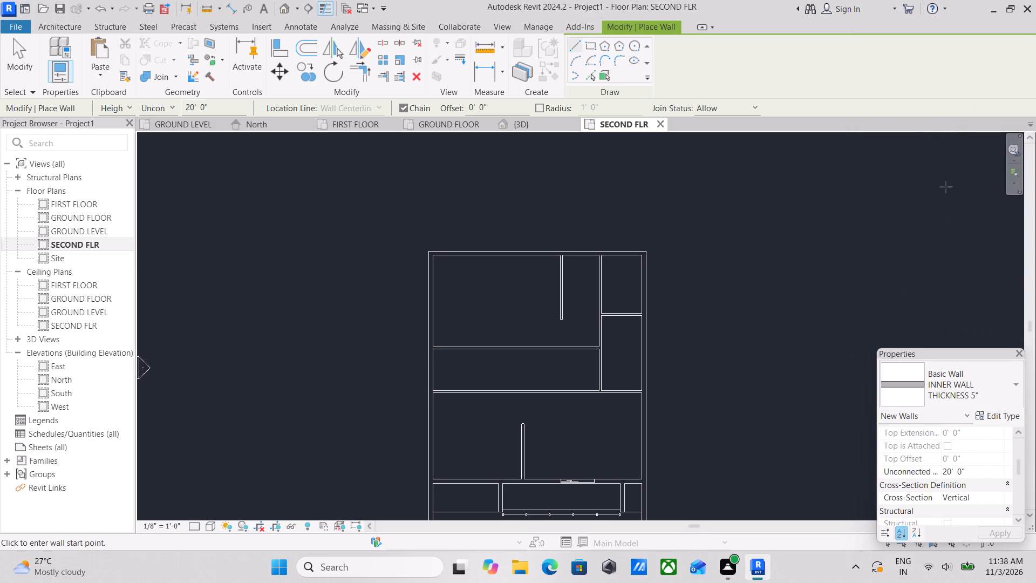
# Duplicate the WALL PAINT material with its assets from the structure layer of the INNER WALL THICKNESS 5" type.
pyautogui.click(987, 417)
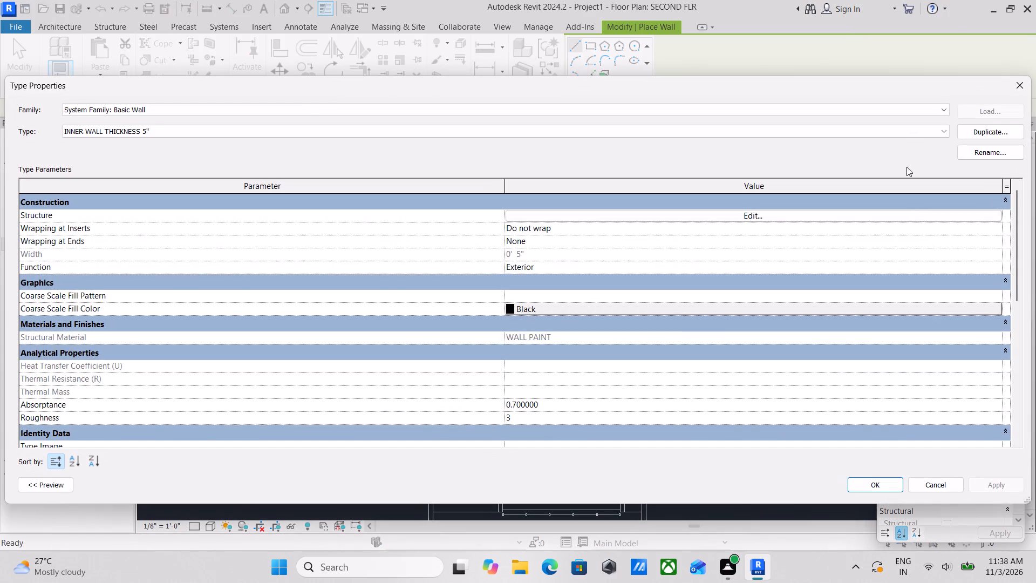
pyautogui.click(970, 133)
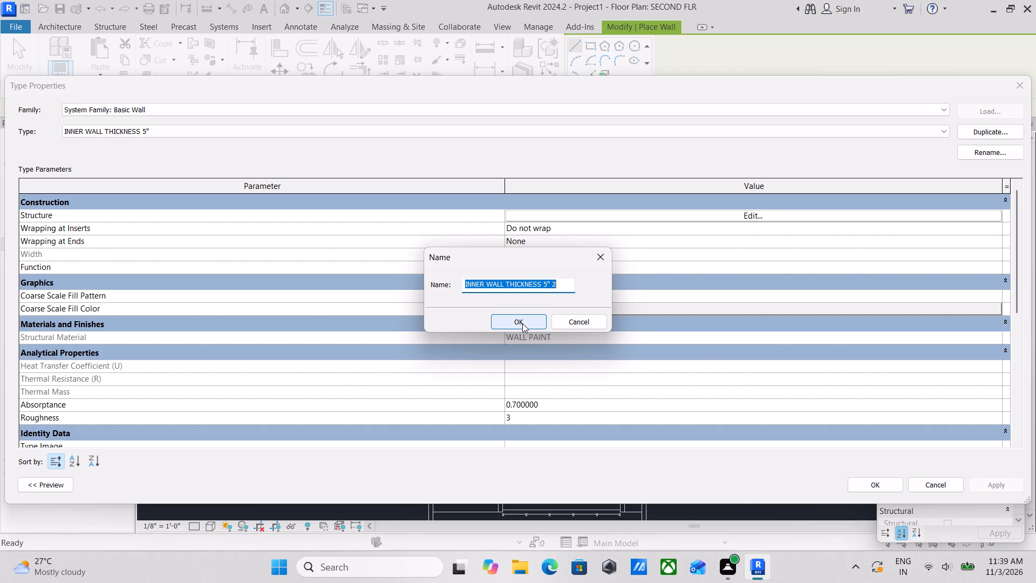
pyautogui.click(607, 256)
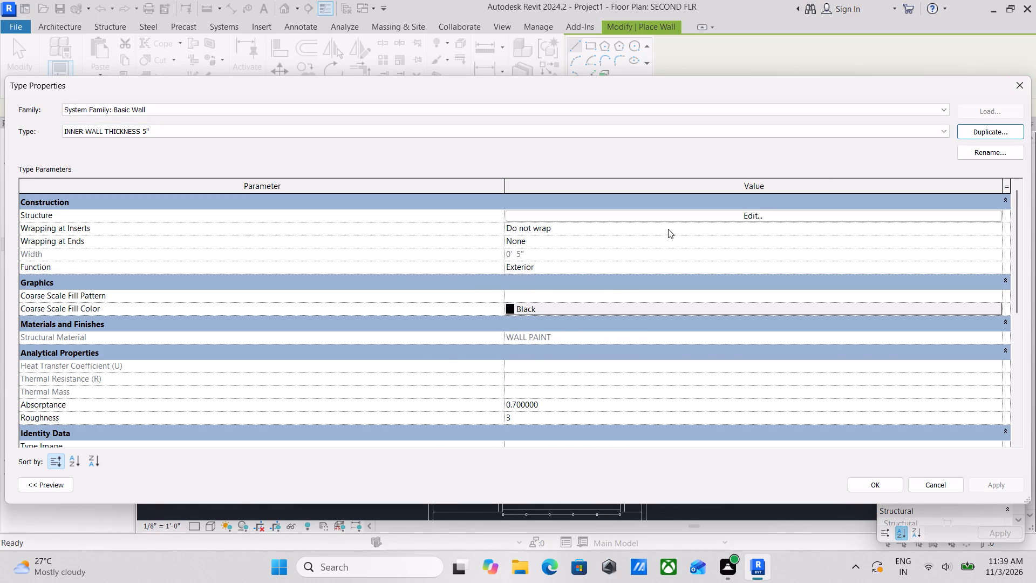
pyautogui.click(678, 218)
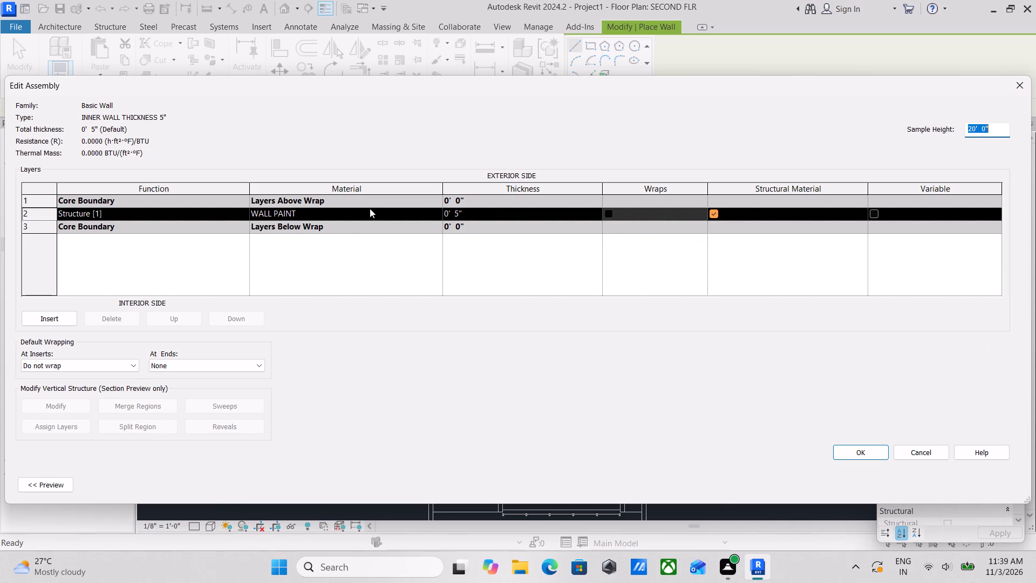
pyautogui.click(371, 209)
pyautogui.click(439, 214)
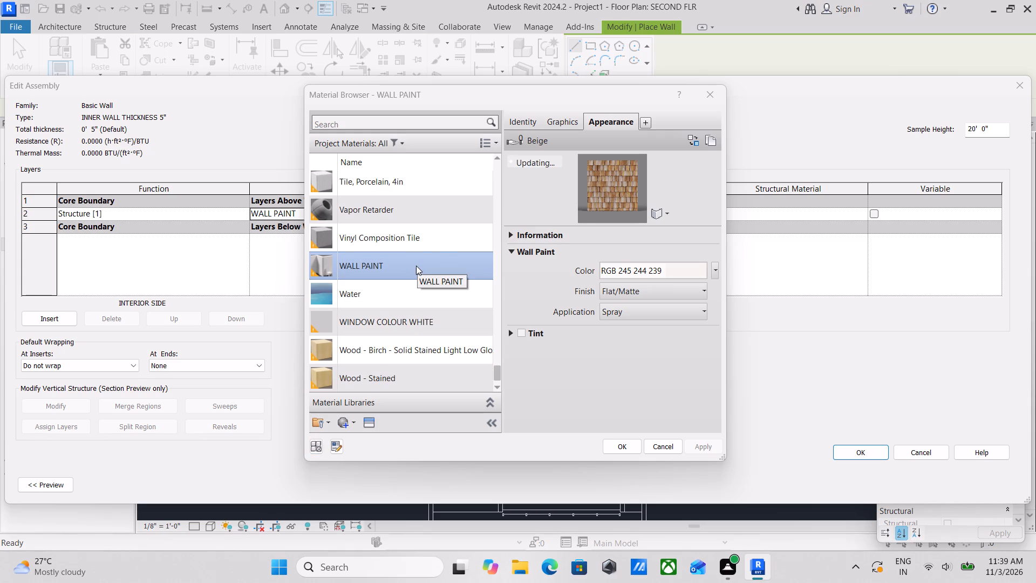
pyautogui.rightClick(416, 266)
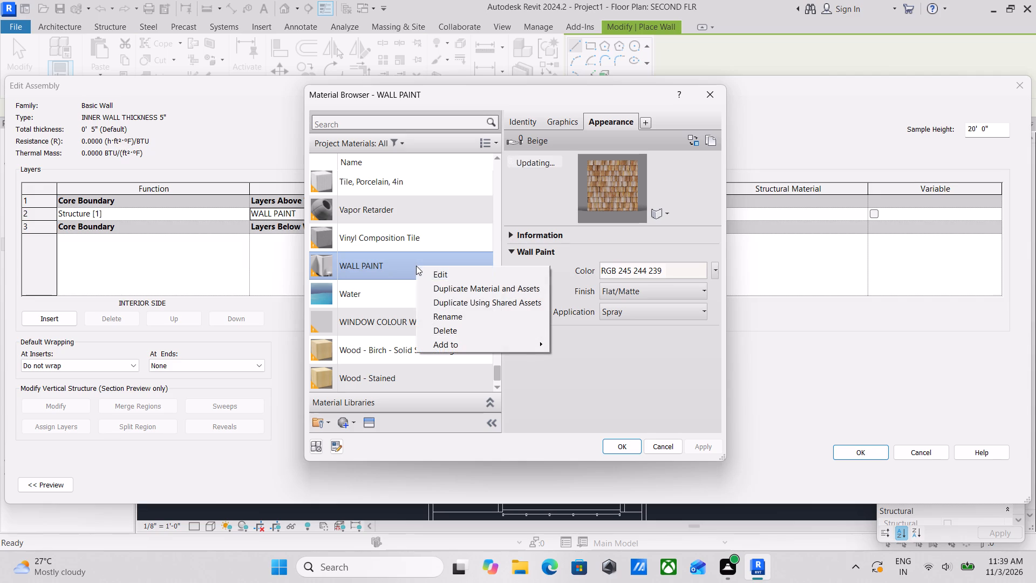
pyautogui.click(452, 288)
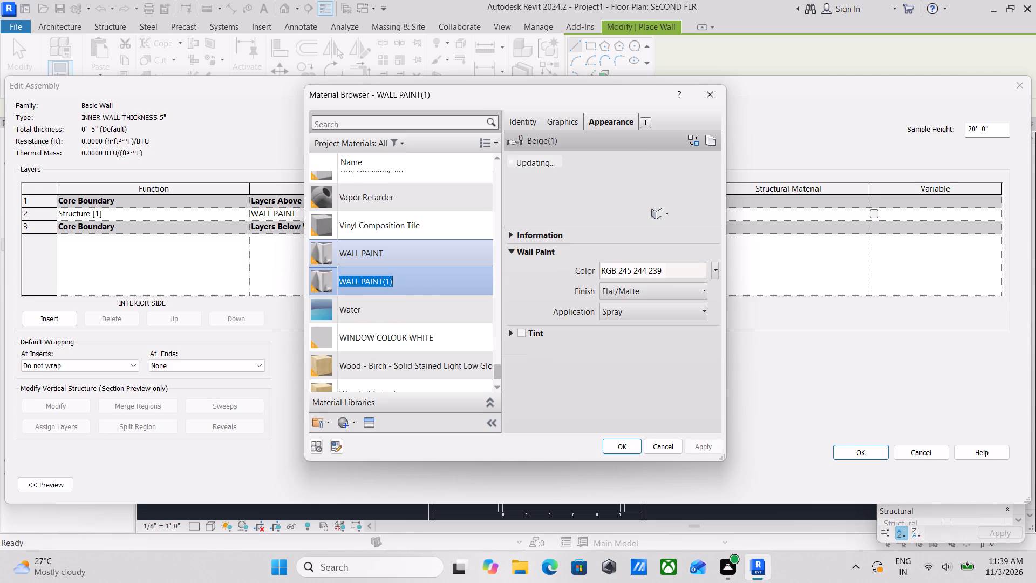
# Set the duplicated wall paint's appearance colour to RGB 53 58 63 and apply it.
pyautogui.click(647, 273)
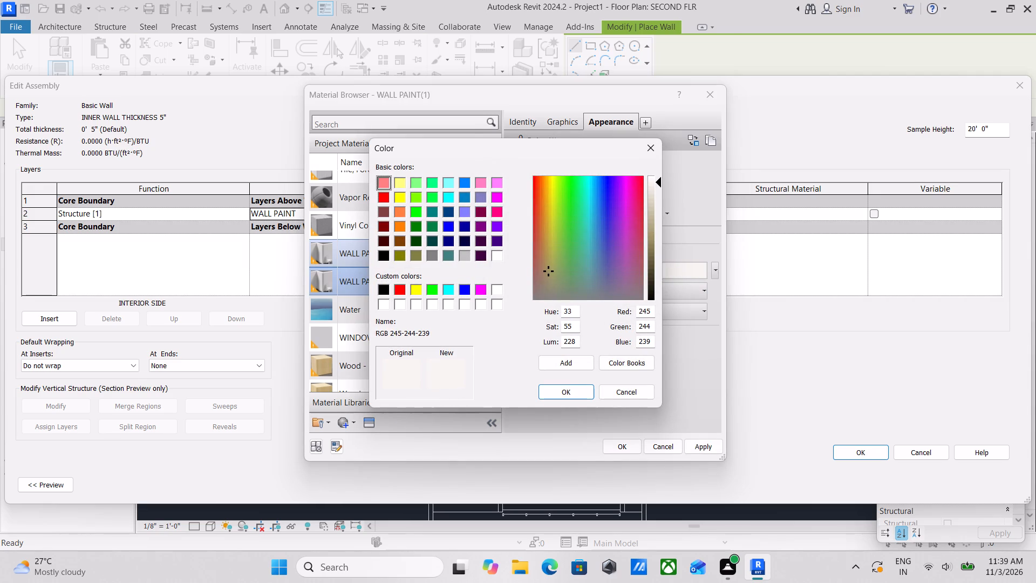
pyautogui.moveTo(650, 307); pyautogui.dragTo(610, 309)
pyautogui.write('53')
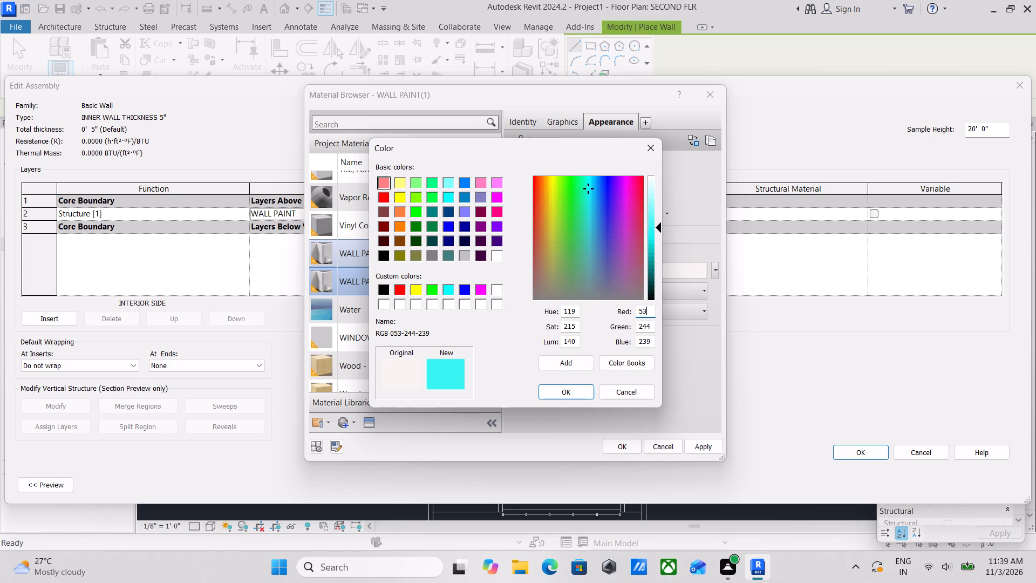
pyautogui.moveTo(649, 326); pyautogui.dragTo(617, 329)
pyautogui.write('58')
pyautogui.moveTo(653, 341); pyautogui.dragTo(622, 340)
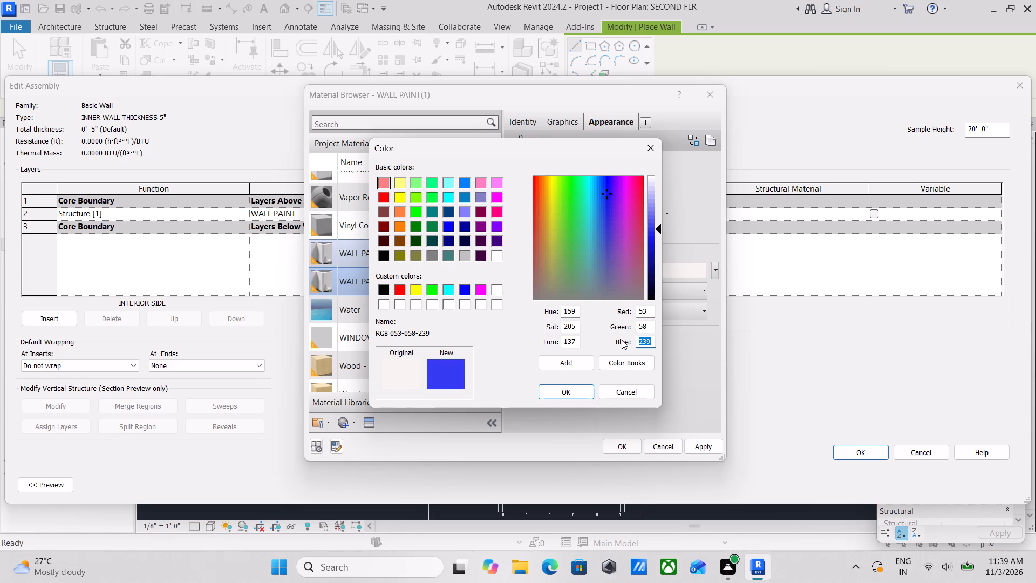
pyautogui.write('63')
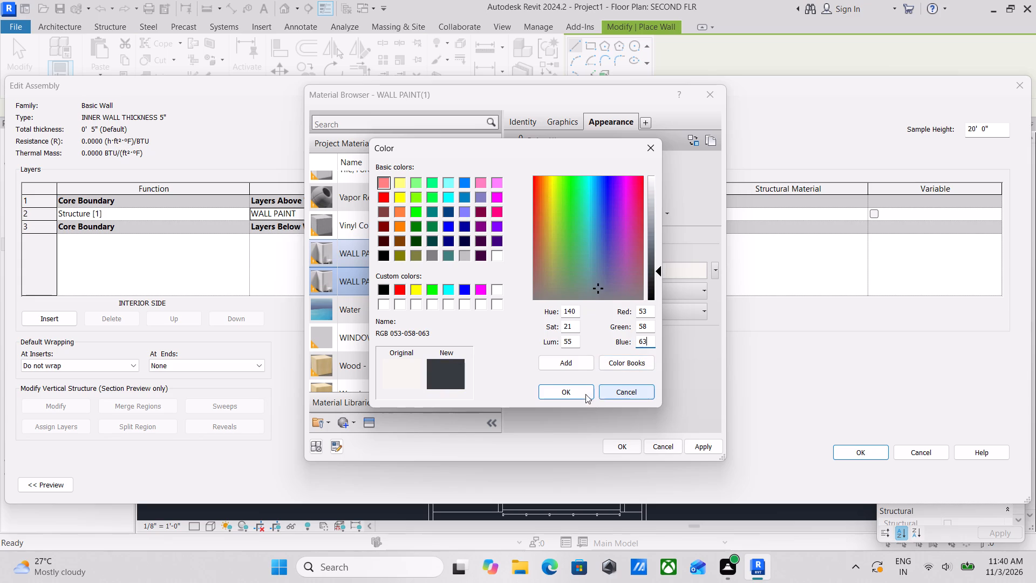
pyautogui.click(560, 394)
pyautogui.click(693, 448)
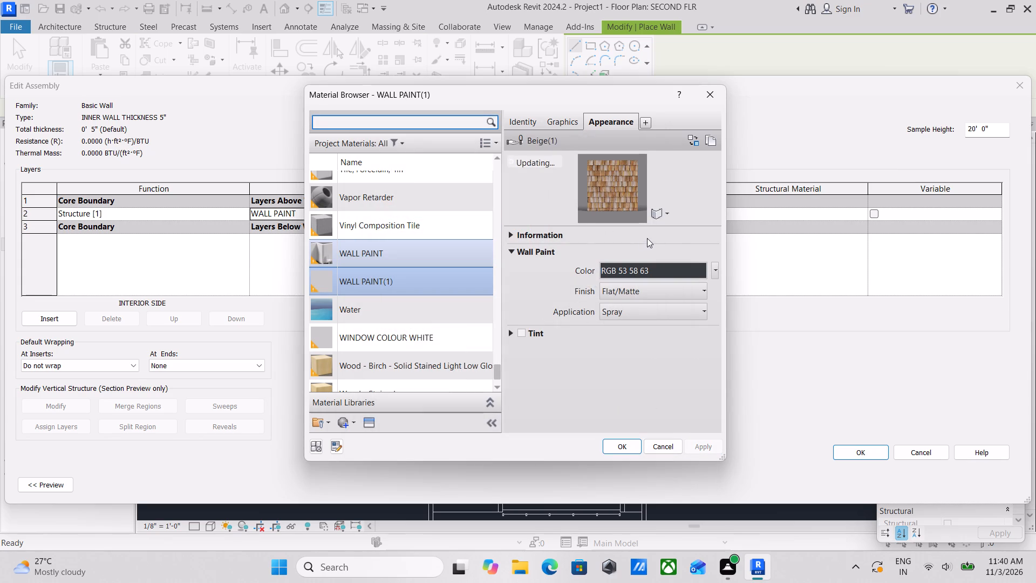
pyautogui.click(667, 213)
pyautogui.click(667, 213)
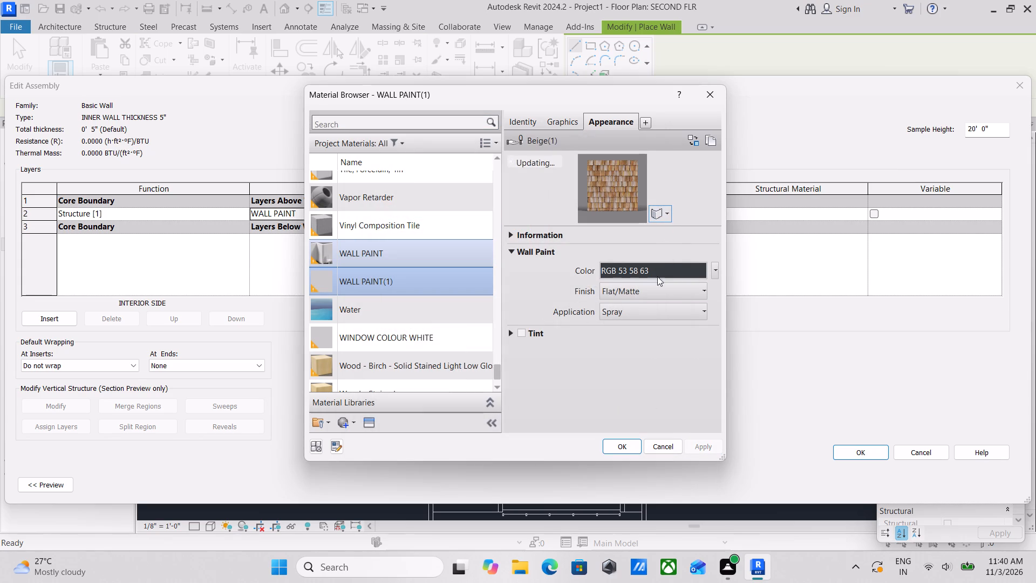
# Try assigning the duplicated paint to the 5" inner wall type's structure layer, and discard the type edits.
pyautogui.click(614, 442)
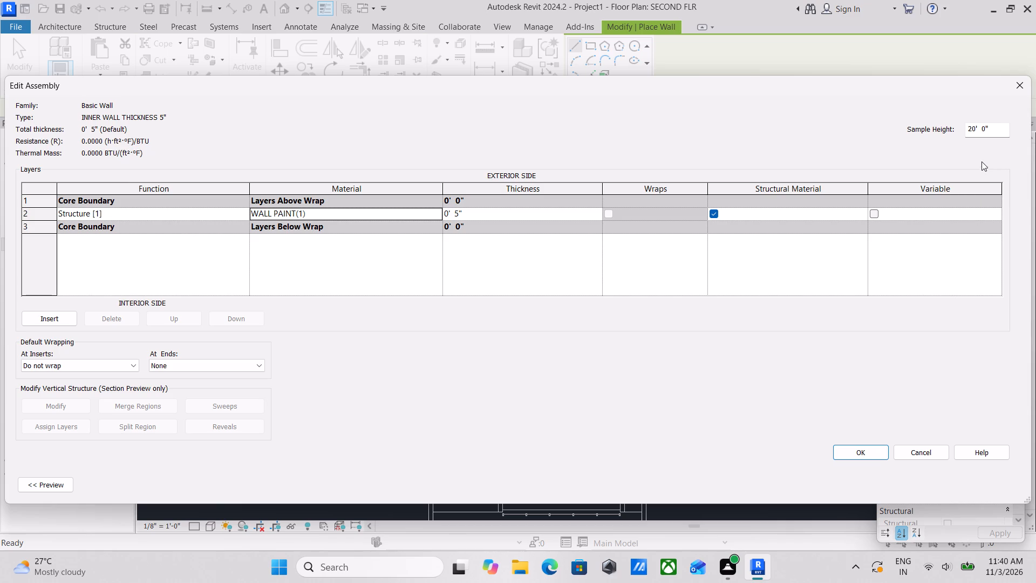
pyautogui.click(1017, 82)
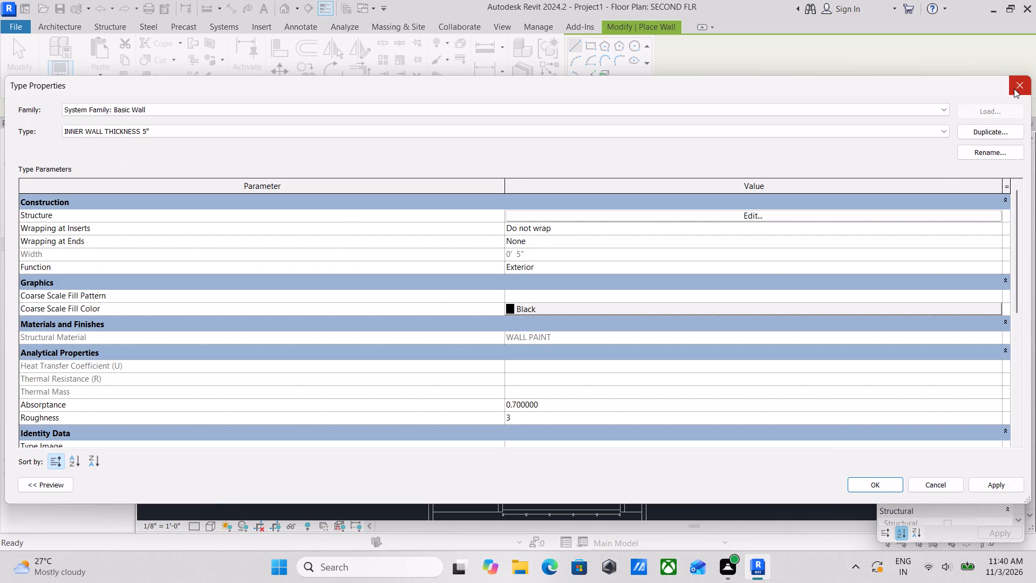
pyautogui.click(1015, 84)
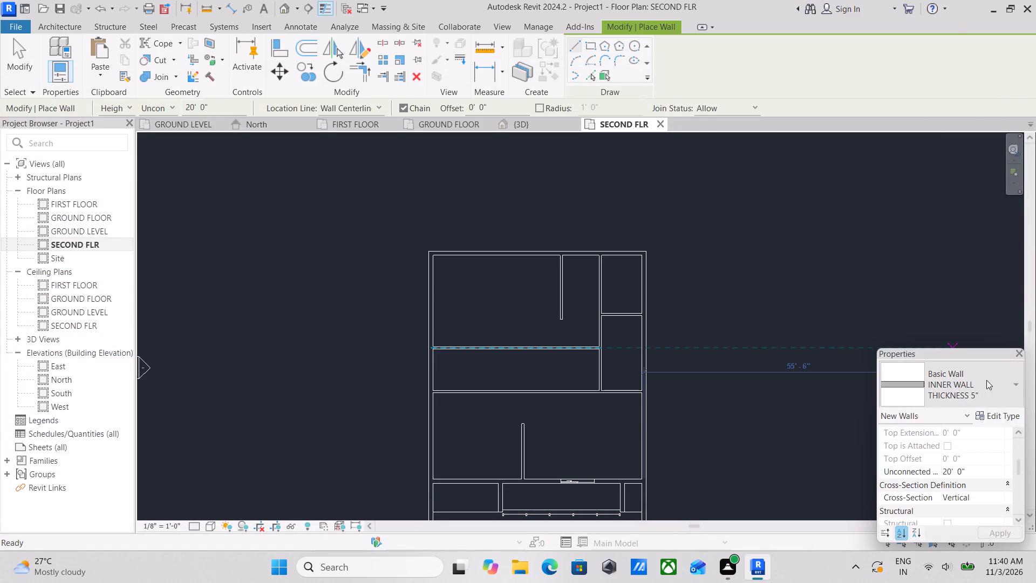
# Duplicate the INNER WALL THICKNESS 5" wall type under the name parapet wall 5".
pyautogui.scroll(-2, 862, 318)
pyautogui.click(997, 417)
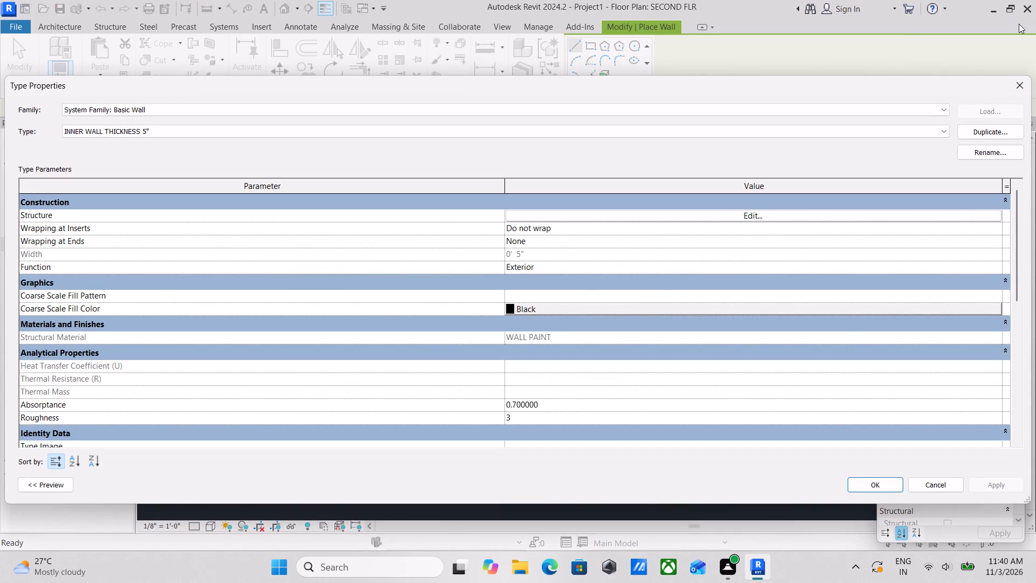
pyautogui.click(970, 134)
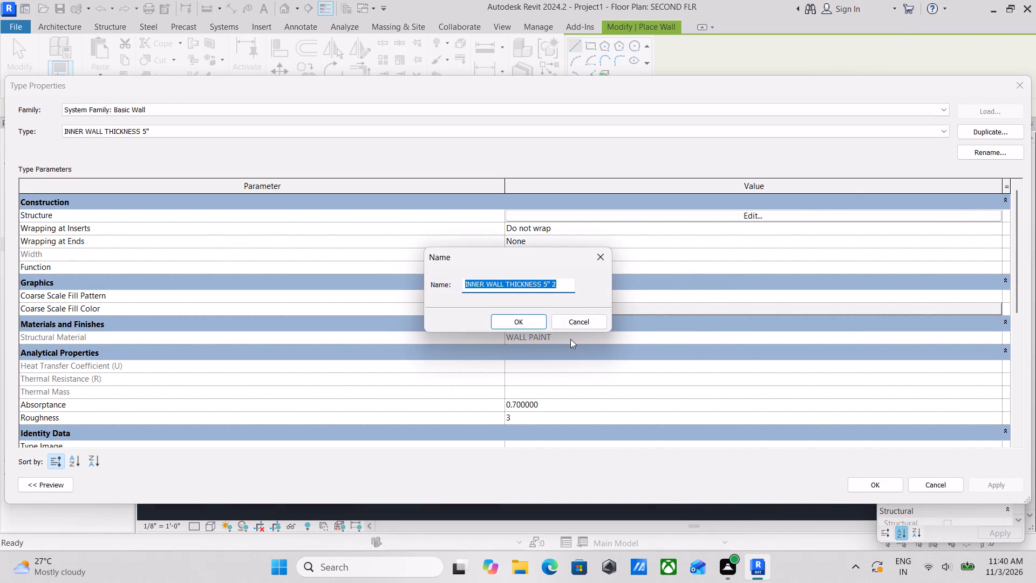
pyautogui.press('p')
pyautogui.press('a')
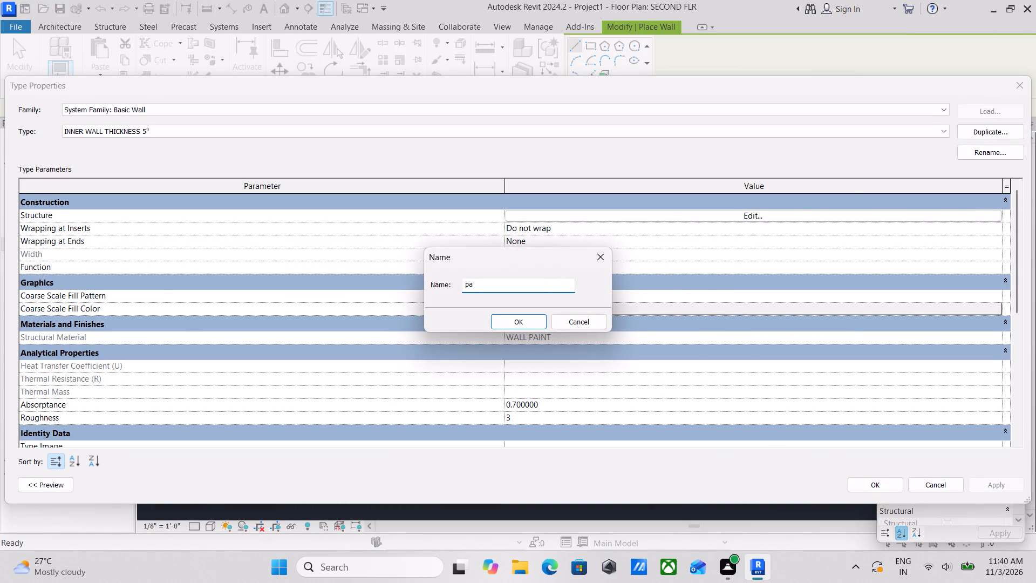
pyautogui.write('rapet')
pyautogui.press('space')
pyautogui.write('wall')
pyautogui.press('space')
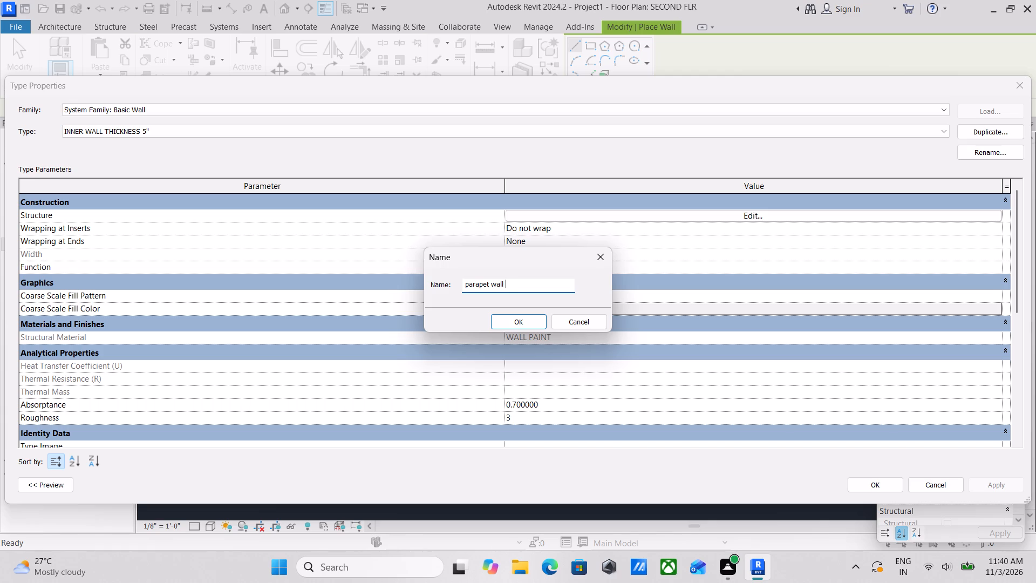
pyautogui.press('5')
pyautogui.hotkey('shift', '"')
pyautogui.click(511, 315)
# Duplicate the WALL PAINT material with its assets from the structure layer of the parapet wall 5" type.
pyautogui.click(713, 219)
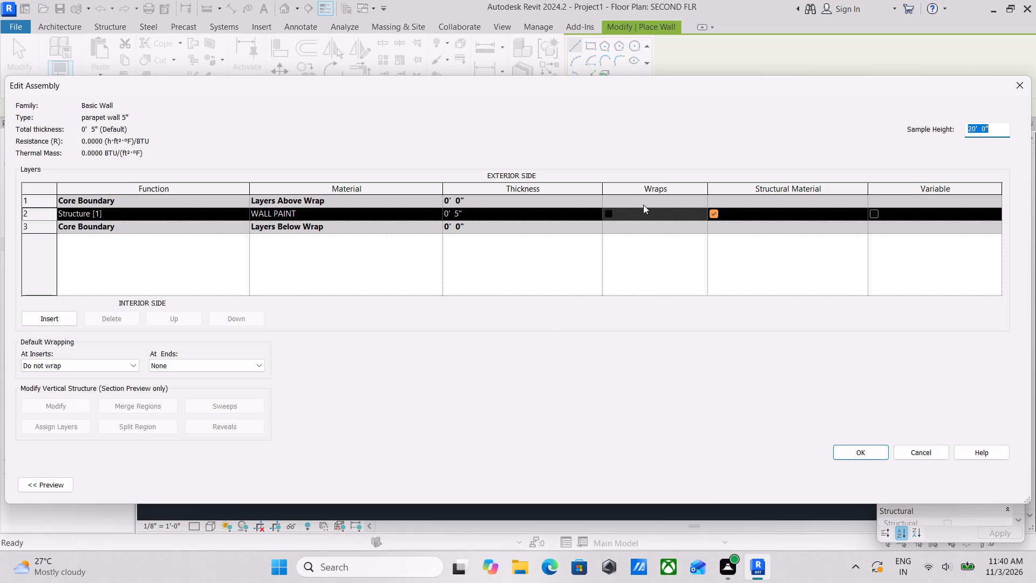
pyautogui.click(408, 219)
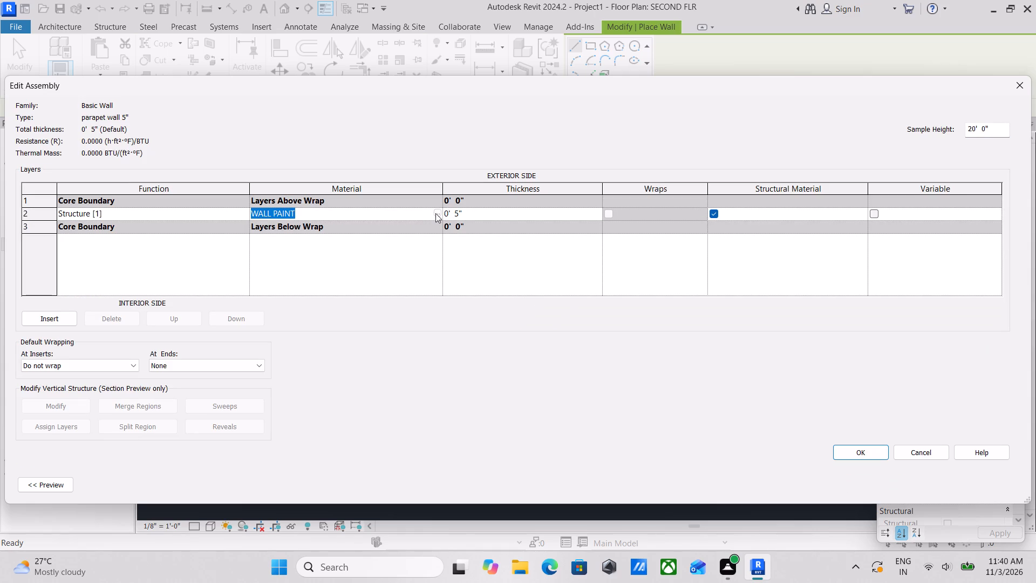
pyautogui.click(435, 213)
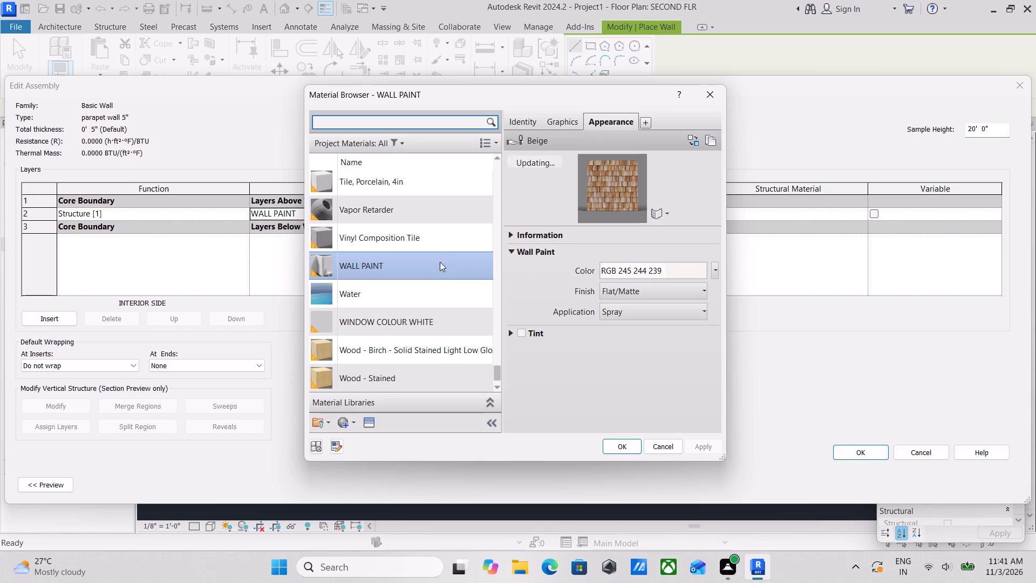
pyautogui.rightClick(440, 259)
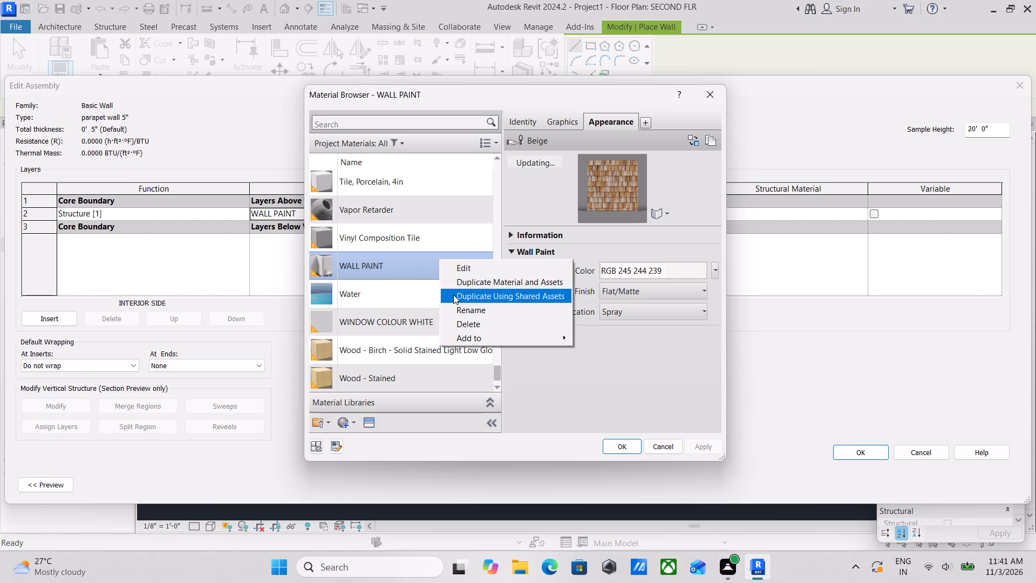
pyautogui.click(461, 286)
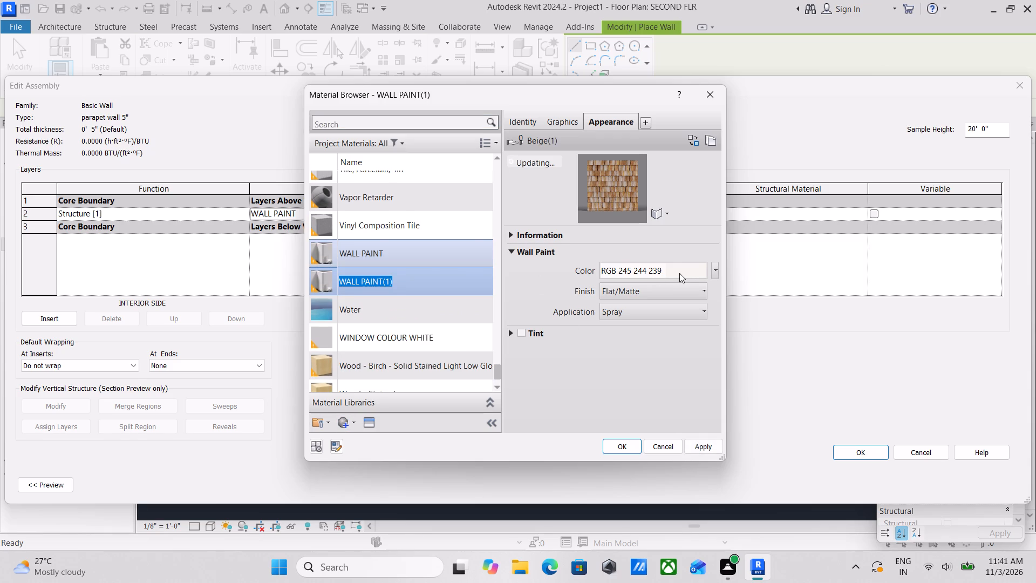
# Set the duplicated paint's appearance colour to RGB 53 58 63 and assign it to the parapet wall's structure layer.
pyautogui.click(676, 274)
pyautogui.moveTo(652, 309); pyautogui.dragTo(591, 318)
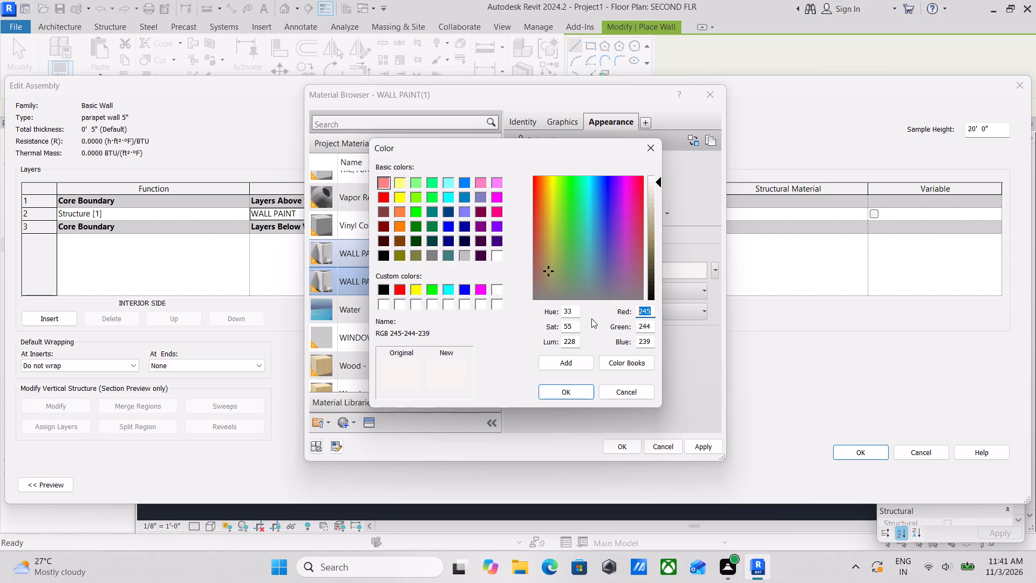
pyautogui.press('5')
pyautogui.press('3')
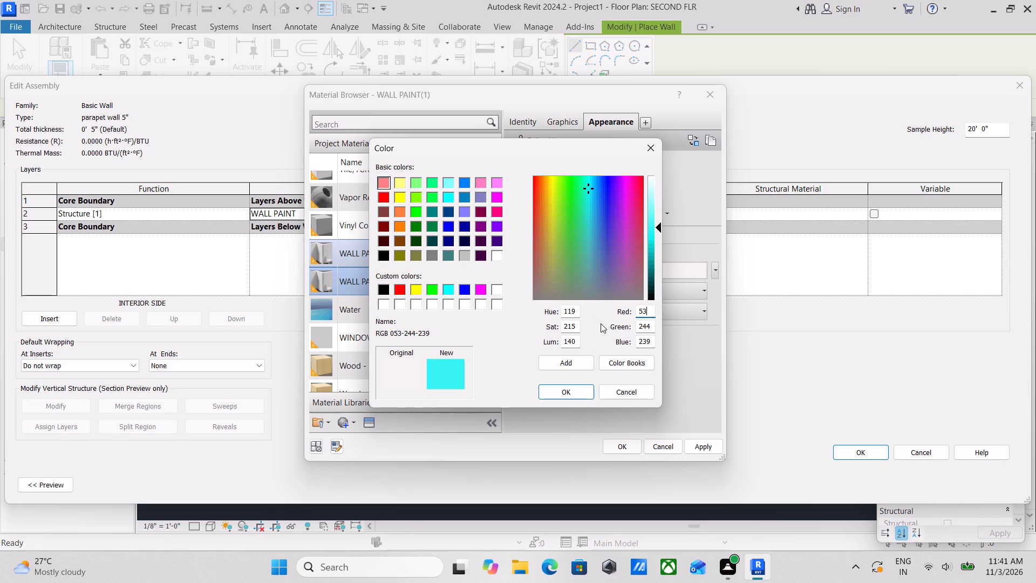
pyautogui.moveTo(653, 329); pyautogui.dragTo(598, 332)
pyautogui.write('58')
pyautogui.moveTo(652, 344); pyautogui.dragTo(574, 356)
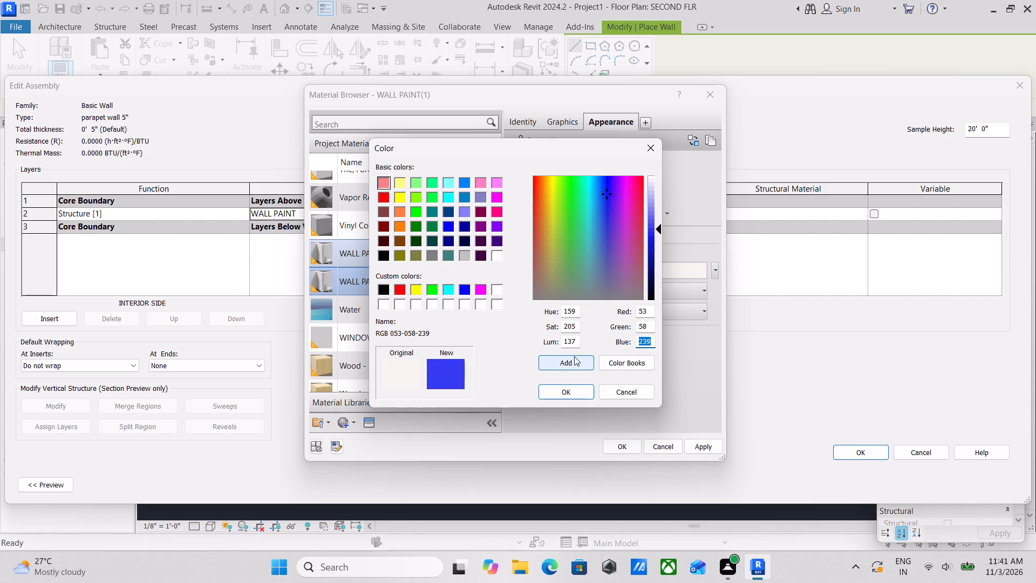
pyautogui.press('6')
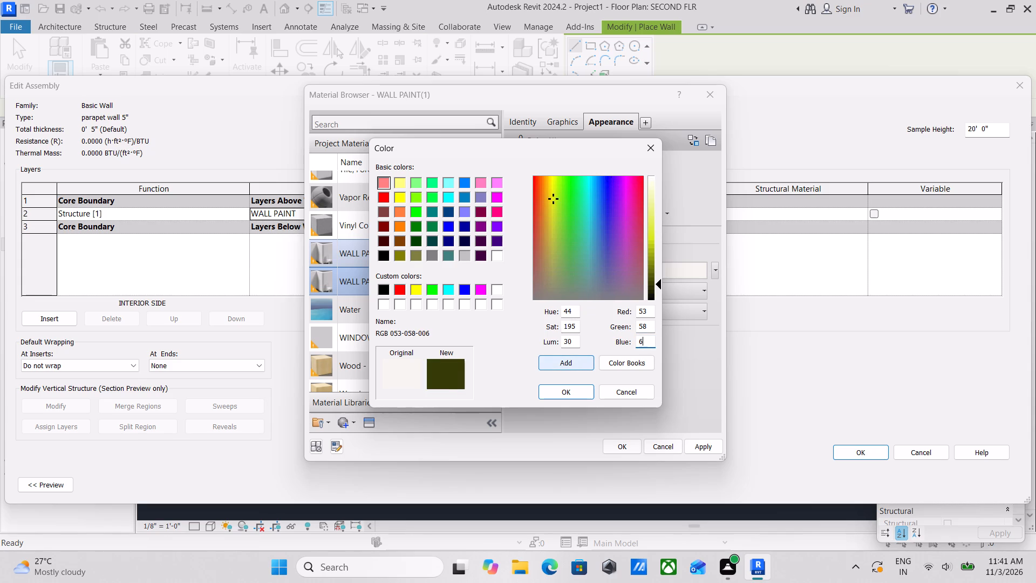
pyautogui.press('3')
pyautogui.click(579, 389)
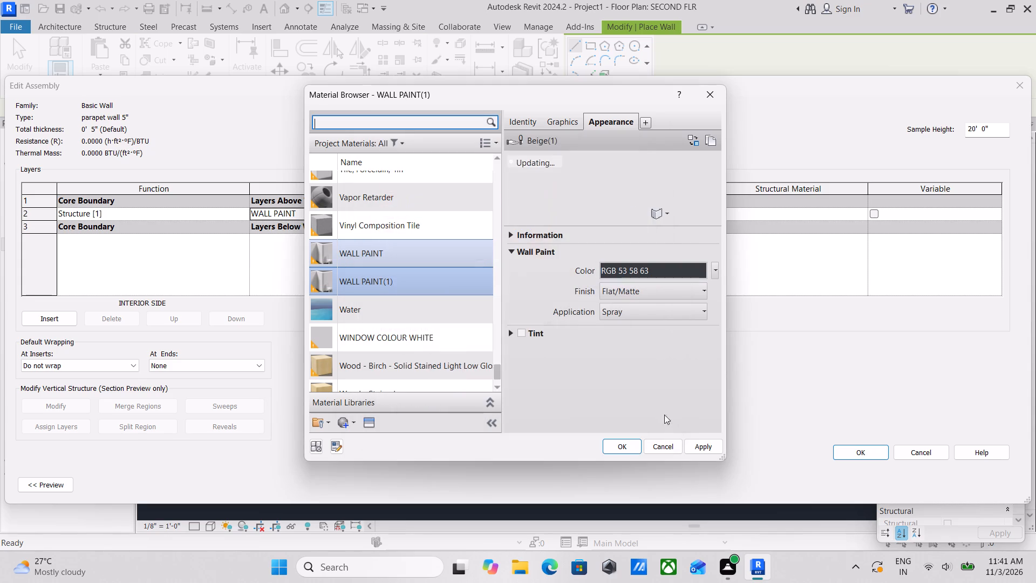
pyautogui.click(693, 442)
pyautogui.click(615, 446)
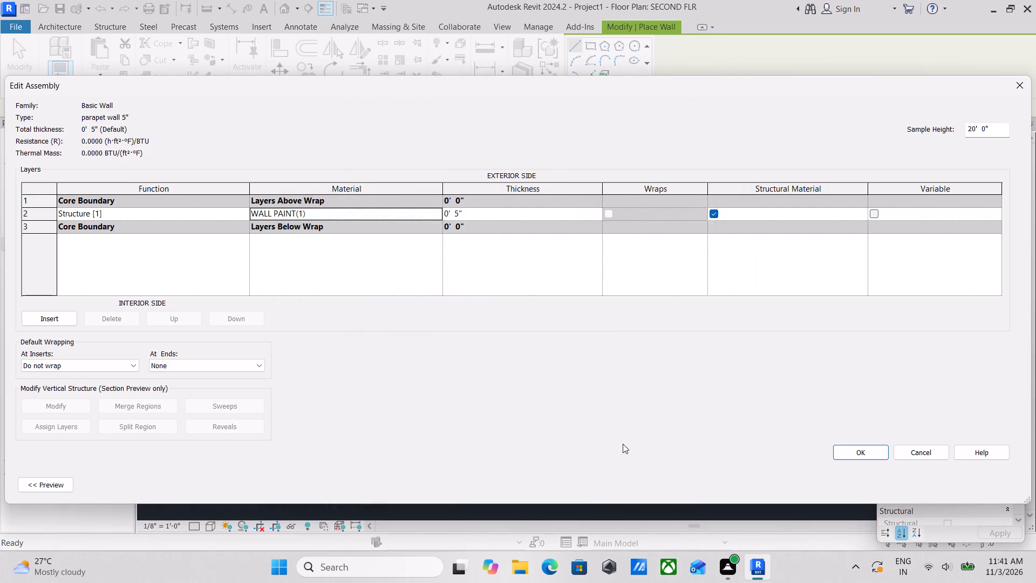
pyautogui.click(860, 449)
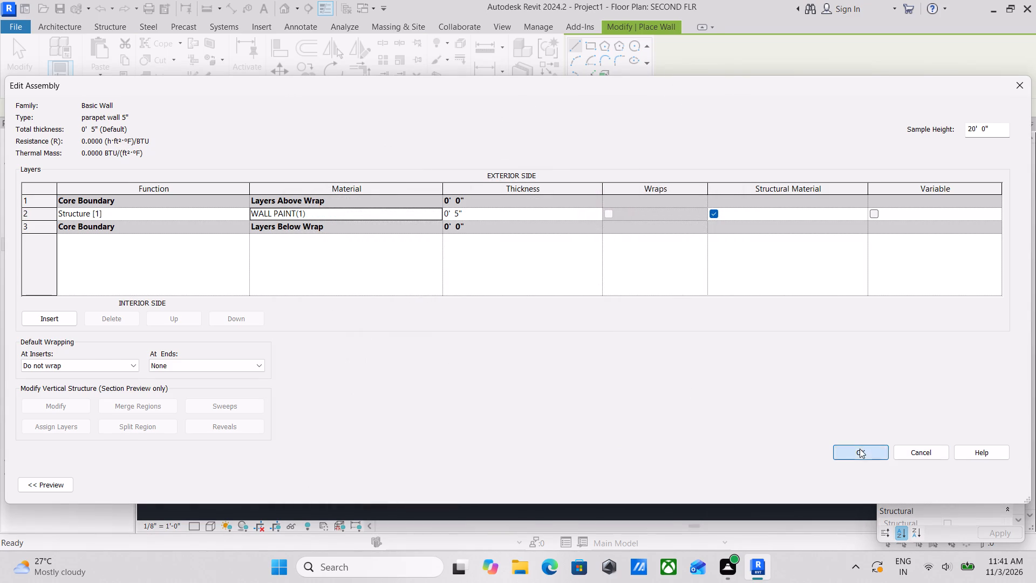
pyautogui.moveTo(1004, 490); pyautogui.dragTo(999, 490)
pyautogui.click(860, 489)
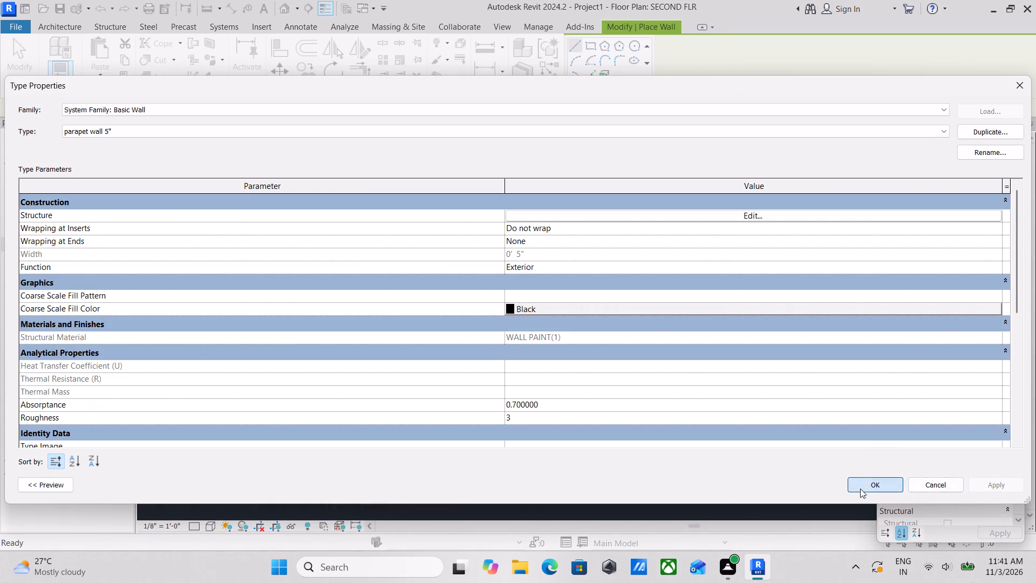
# Set the unconnected height of the new parapet walls to 4' 0".
pyautogui.scroll(6, 562, 300)
pyautogui.scroll(-3, 561, 299)
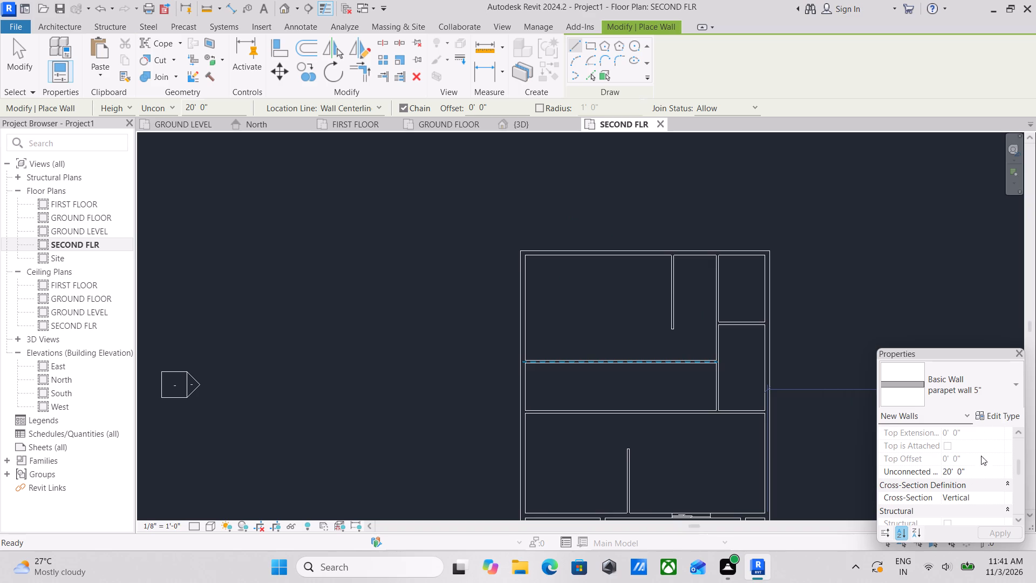
pyautogui.click(974, 473)
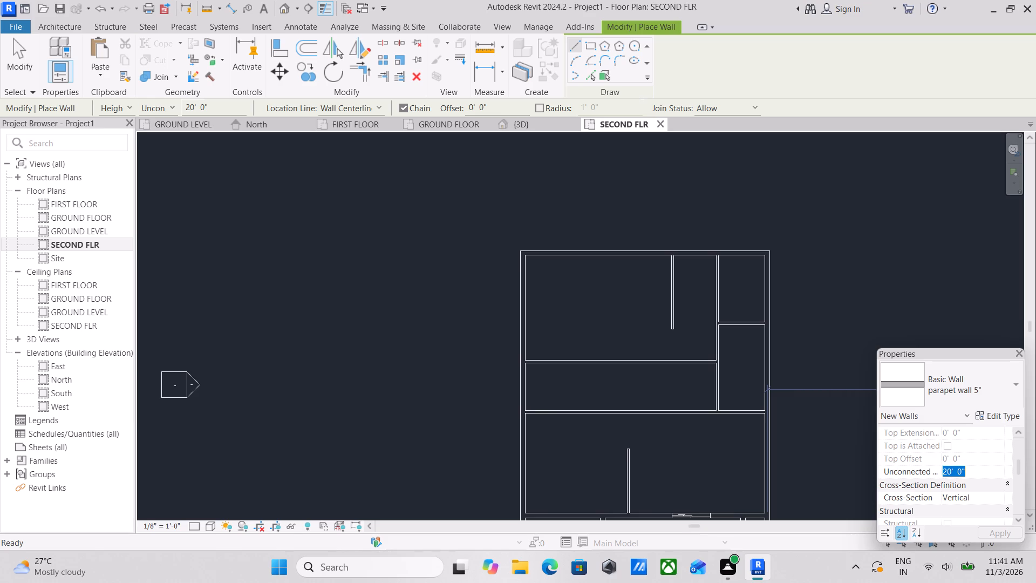
pyautogui.press('4')
pyautogui.press("'")
pyautogui.press('Return')
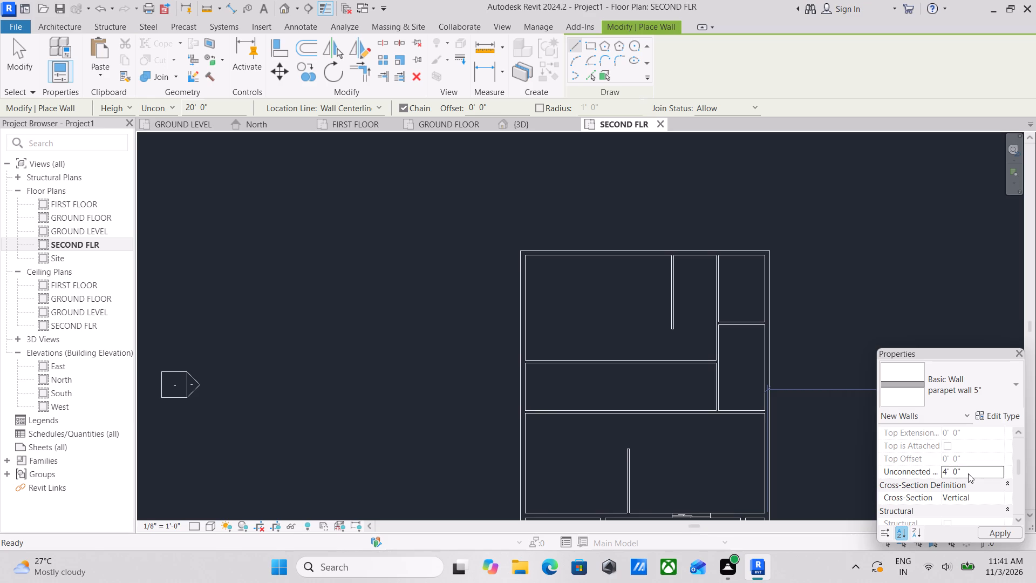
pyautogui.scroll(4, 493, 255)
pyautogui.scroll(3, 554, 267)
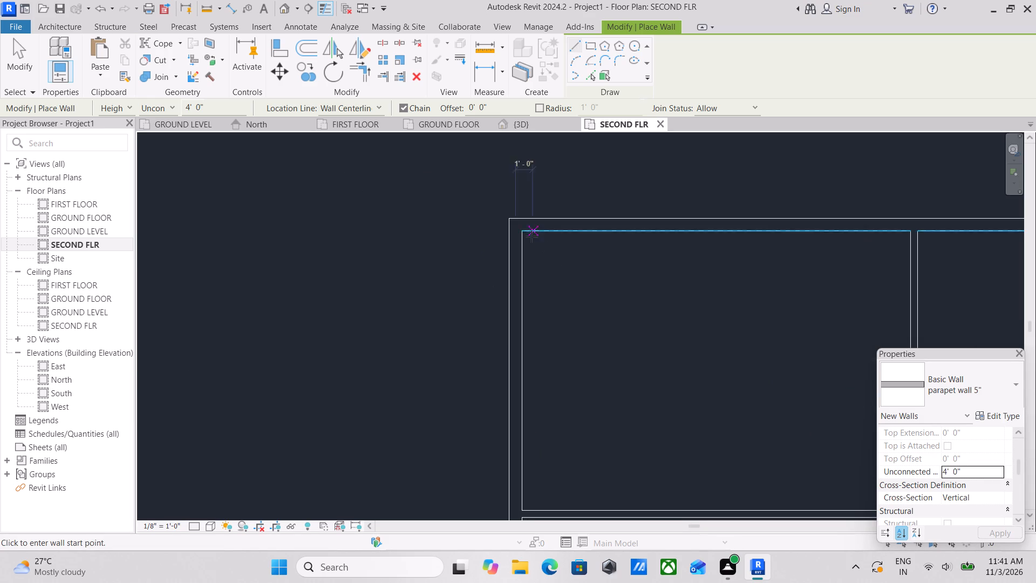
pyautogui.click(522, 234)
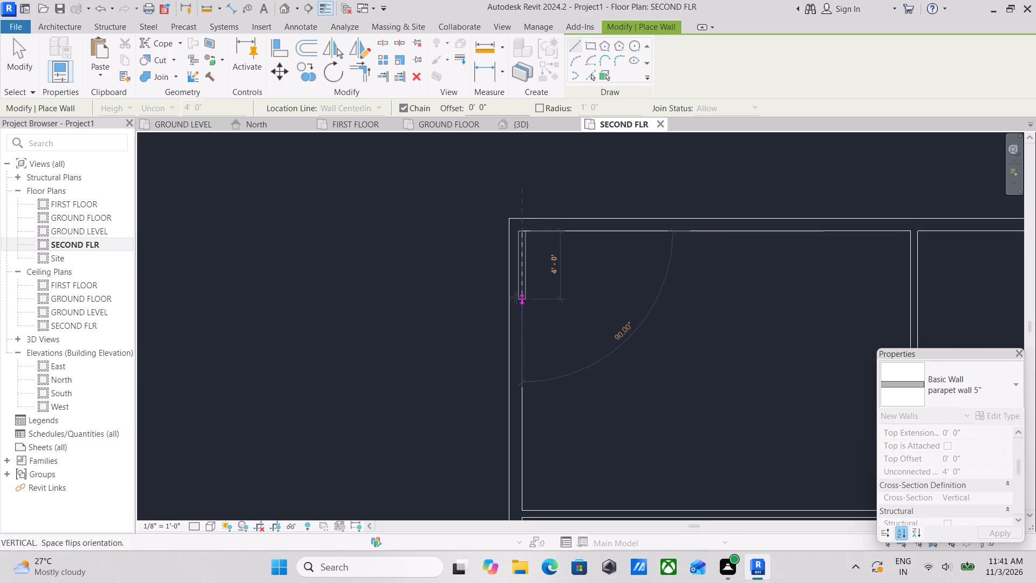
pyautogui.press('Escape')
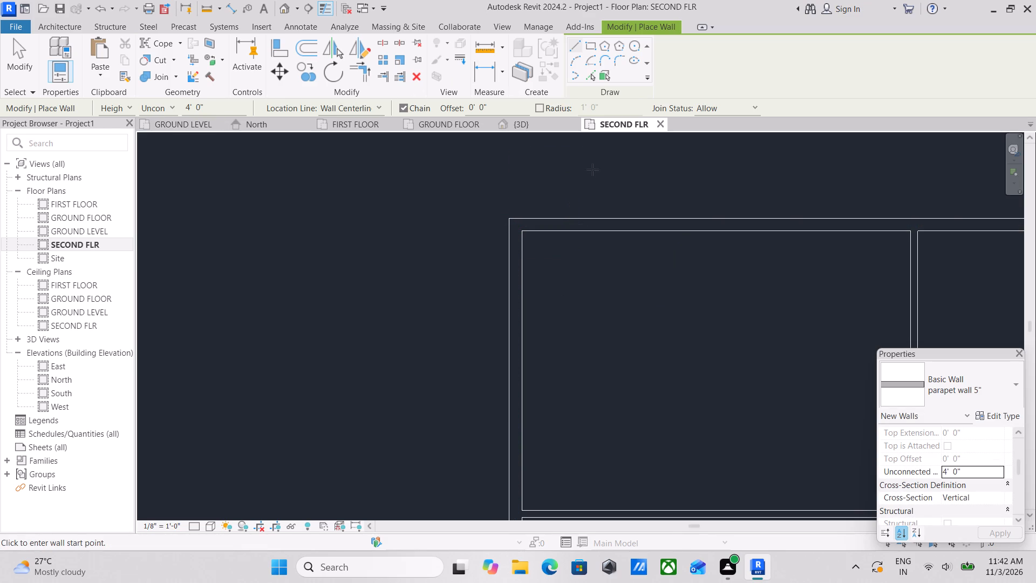
# Draw a flipped parapet wall with location line Core Face: Interior along the west outer wall's inner face, from the north corner to the front cross wall.
pyautogui.click(370, 106)
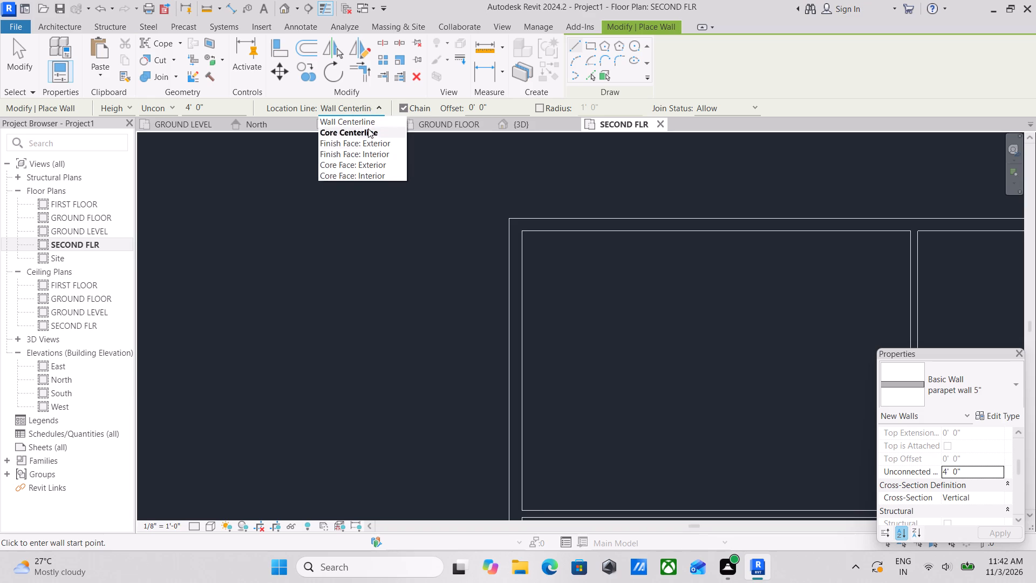
pyautogui.click(362, 171)
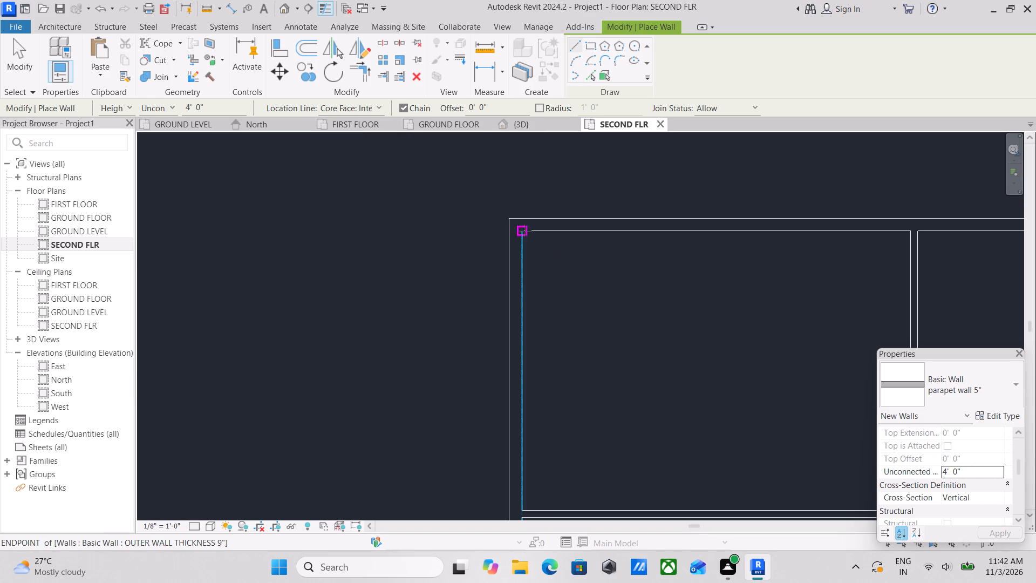
pyautogui.click(522, 230)
pyautogui.press('space')
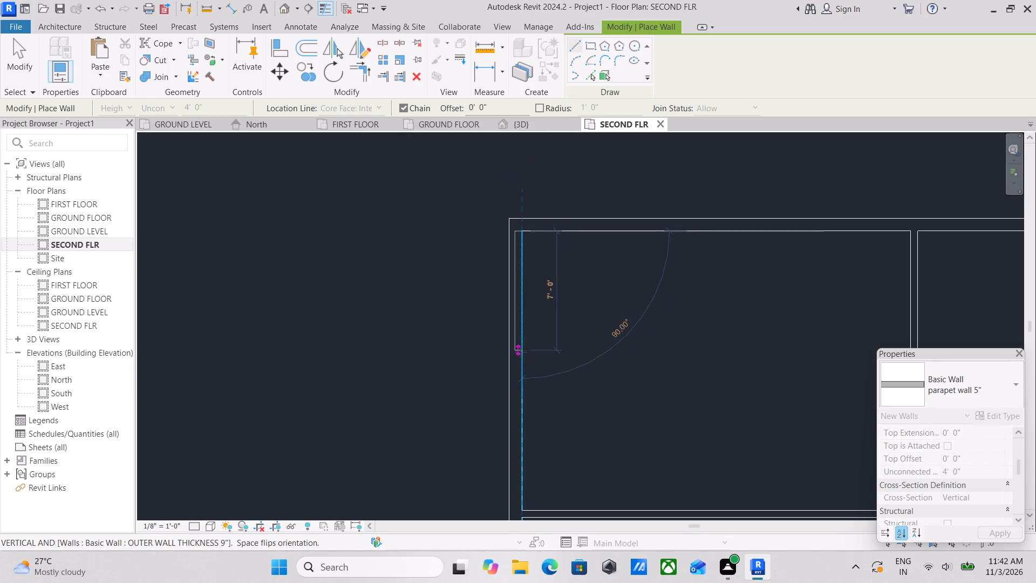
pyautogui.scroll(-1, 520, 353)
pyautogui.moveTo(520, 352); pyautogui.dragTo(532, 128, button='middle')
pyautogui.scroll(-2, 521, 345)
pyautogui.moveTo(527, 342); pyautogui.dragTo(588, 160, button='middle')
pyautogui.scroll(-1, 570, 370)
pyautogui.moveTo(572, 367); pyautogui.dragTo(602, 283, button='middle')
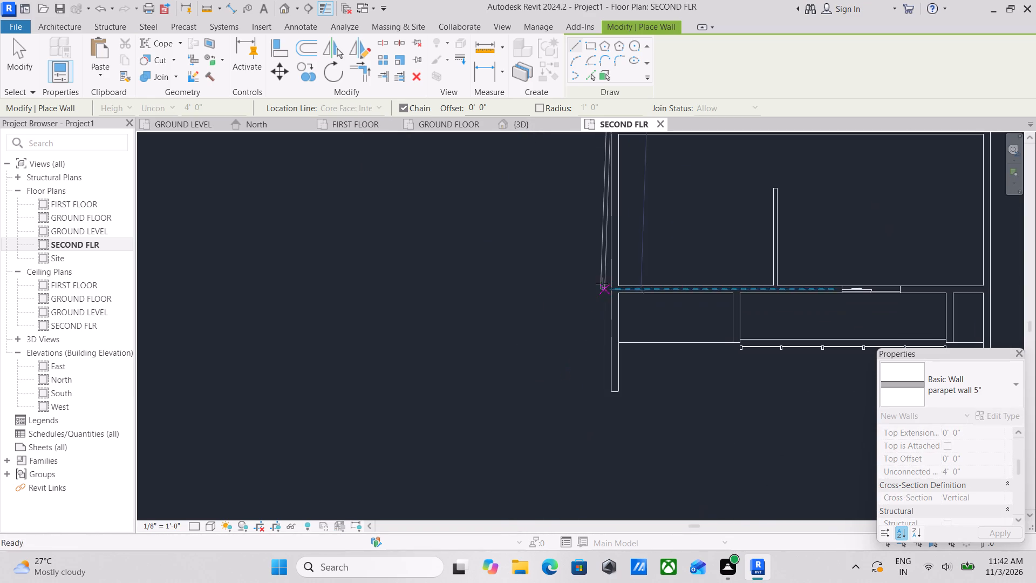
pyautogui.scroll(3, 609, 287)
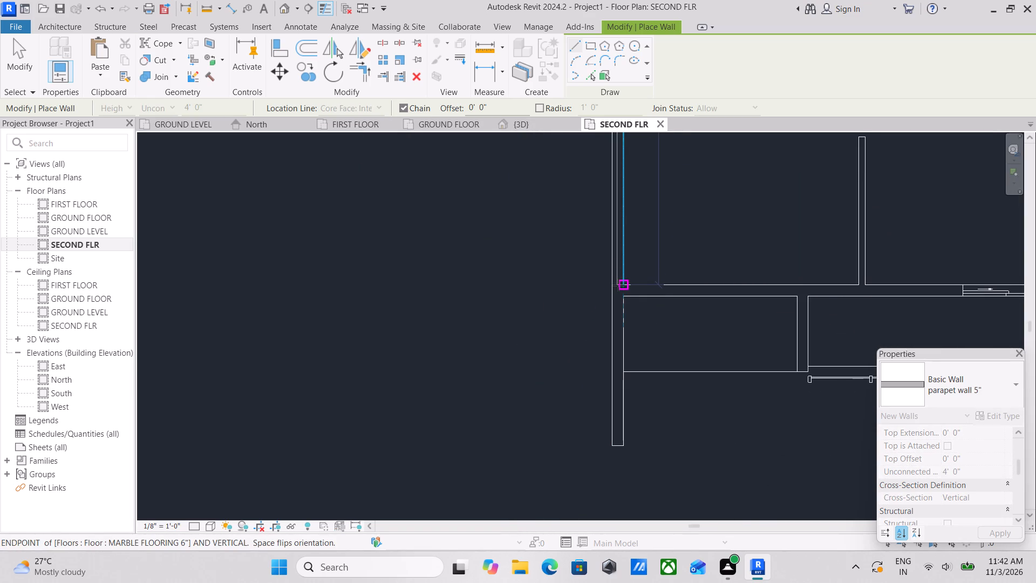
pyautogui.click(618, 285)
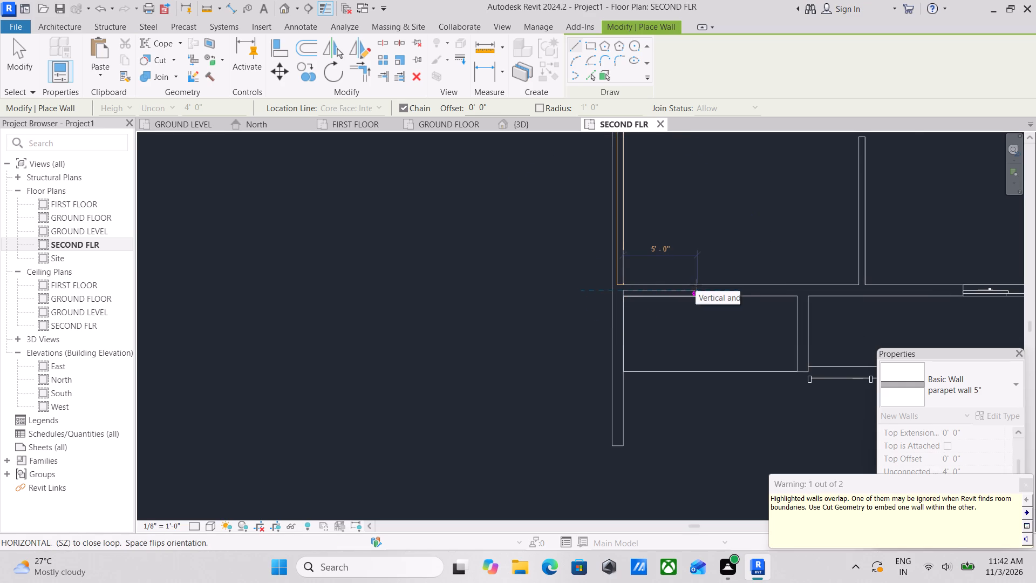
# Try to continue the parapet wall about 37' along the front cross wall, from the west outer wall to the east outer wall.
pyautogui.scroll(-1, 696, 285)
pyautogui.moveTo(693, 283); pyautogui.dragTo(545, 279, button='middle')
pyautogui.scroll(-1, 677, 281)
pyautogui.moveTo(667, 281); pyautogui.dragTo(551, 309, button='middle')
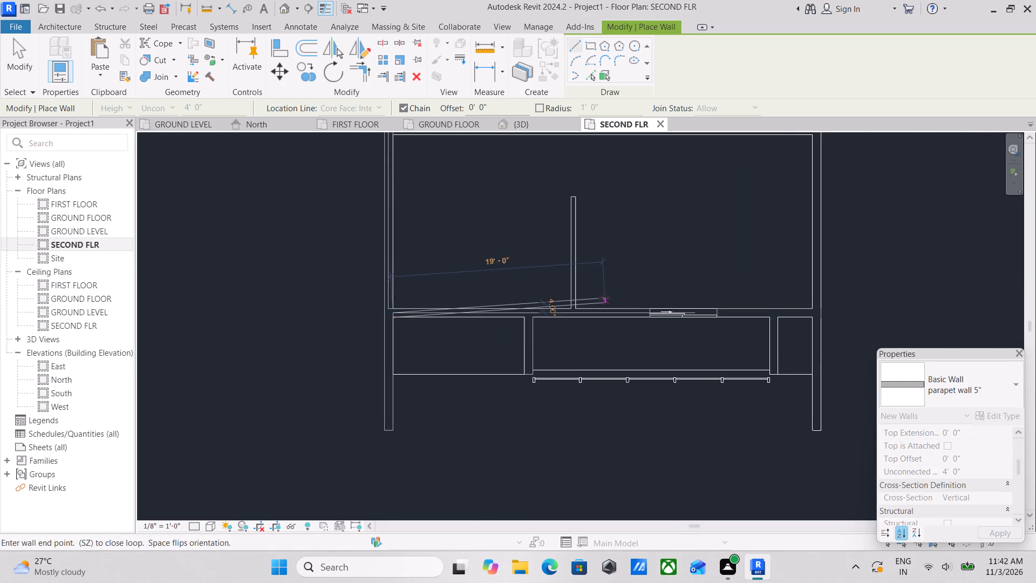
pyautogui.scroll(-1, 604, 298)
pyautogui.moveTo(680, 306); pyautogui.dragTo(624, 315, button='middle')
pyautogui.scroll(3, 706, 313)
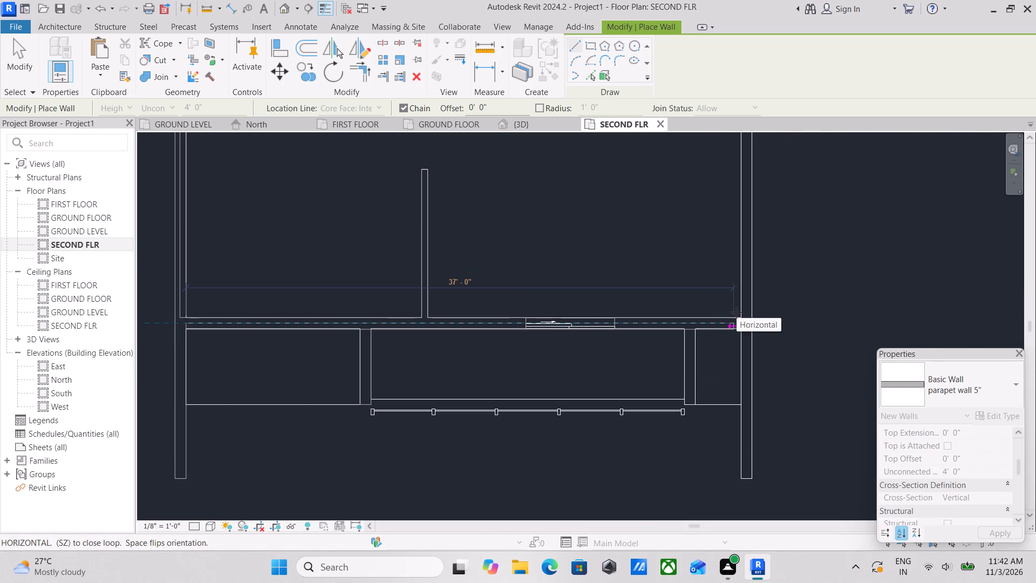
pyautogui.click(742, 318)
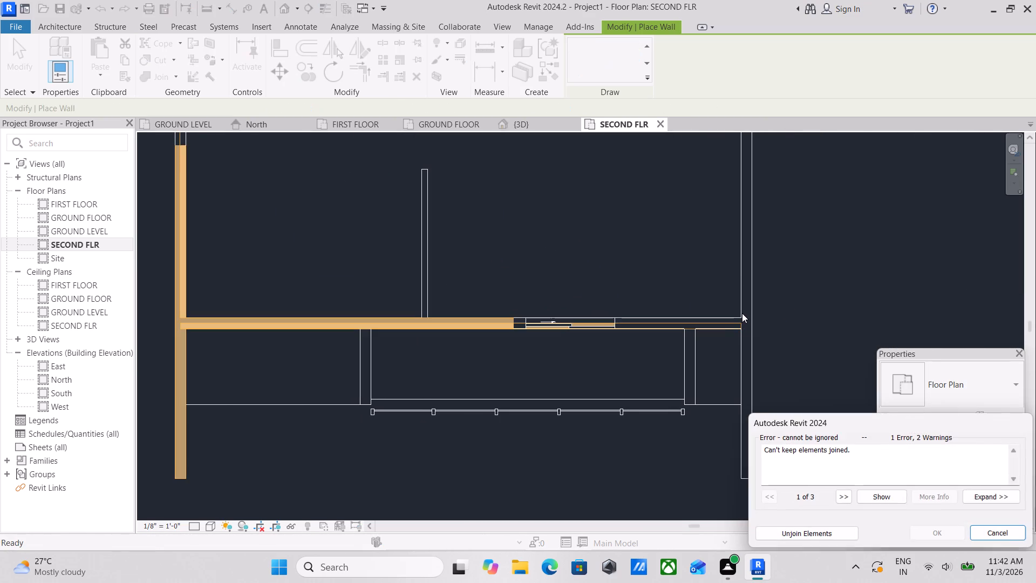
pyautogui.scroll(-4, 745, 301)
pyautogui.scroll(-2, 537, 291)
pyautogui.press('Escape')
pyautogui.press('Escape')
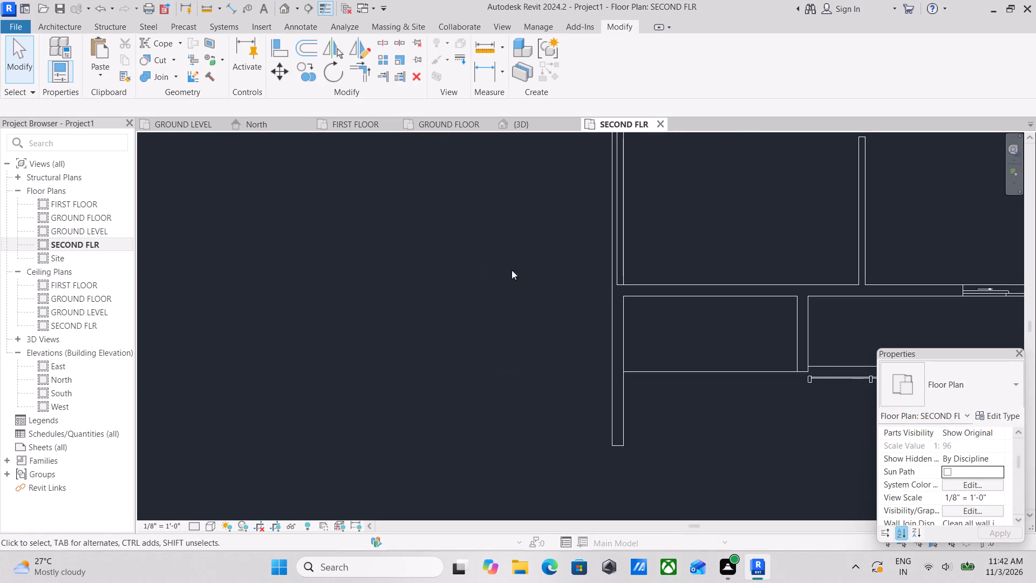
# Examine the building in the 3D view from the side and front, checking the second-floor walls and front curtain wall.
pyautogui.scroll(-3, 541, 279)
pyautogui.scroll(-2, 596, 304)
pyautogui.moveTo(596, 304); pyautogui.dragTo(591, 309, button='middle')
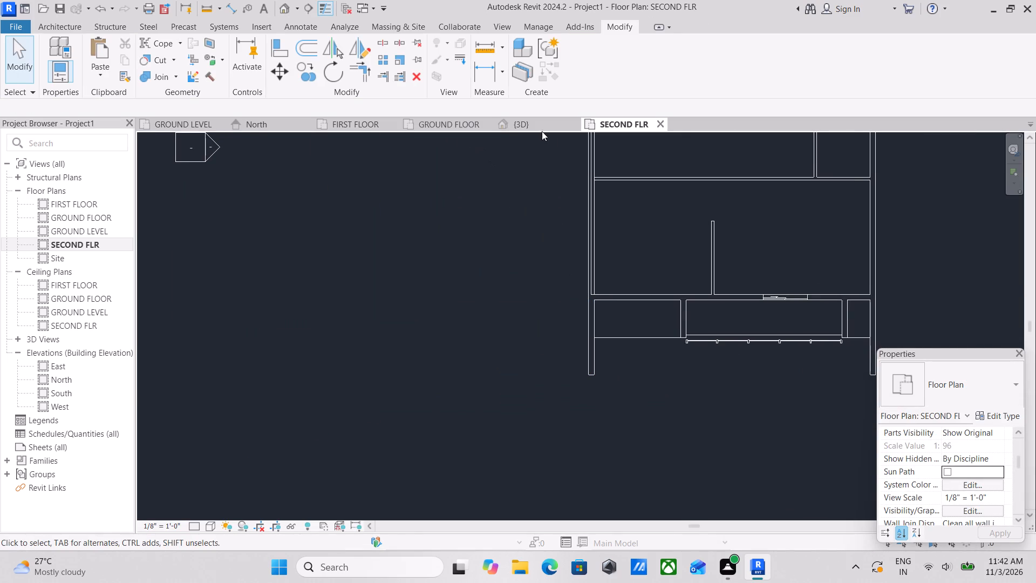
pyautogui.click(539, 126)
pyautogui.scroll(3, 606, 296)
pyautogui.keyDown('shift'); pyautogui.moveTo(614, 357); pyautogui.dragTo(685, 193, button='middle'); pyautogui.keyUp('shift')
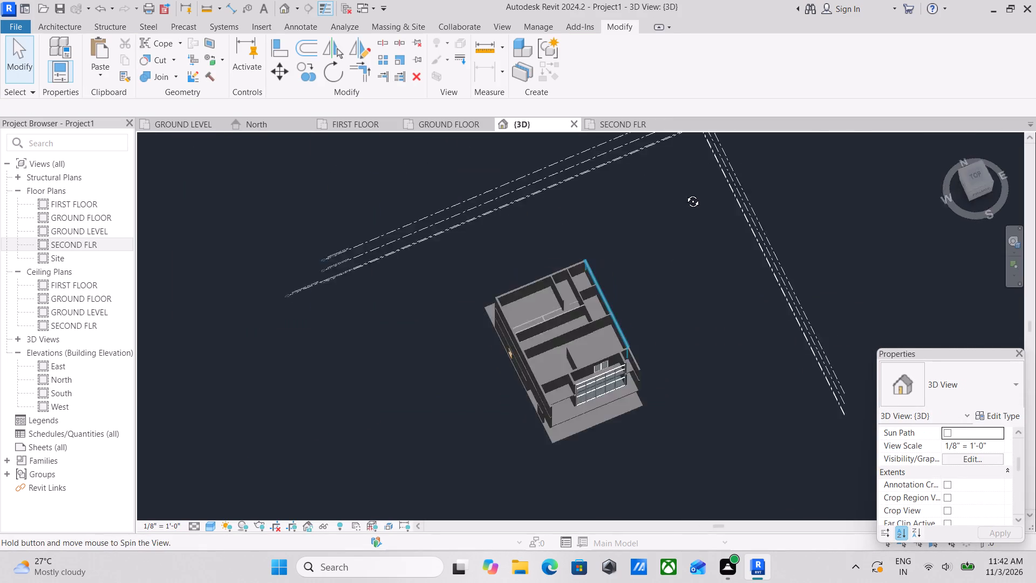
pyautogui.keyDown('shift'); pyautogui.moveTo(685, 193); pyautogui.dragTo(718, 137, button='middle'); pyautogui.keyUp('shift')
pyautogui.keyDown('shift'); pyautogui.moveTo(642, 316); pyautogui.dragTo(713, 166, button='middle'); pyautogui.keyUp('shift')
pyautogui.scroll(6, 664, 327)
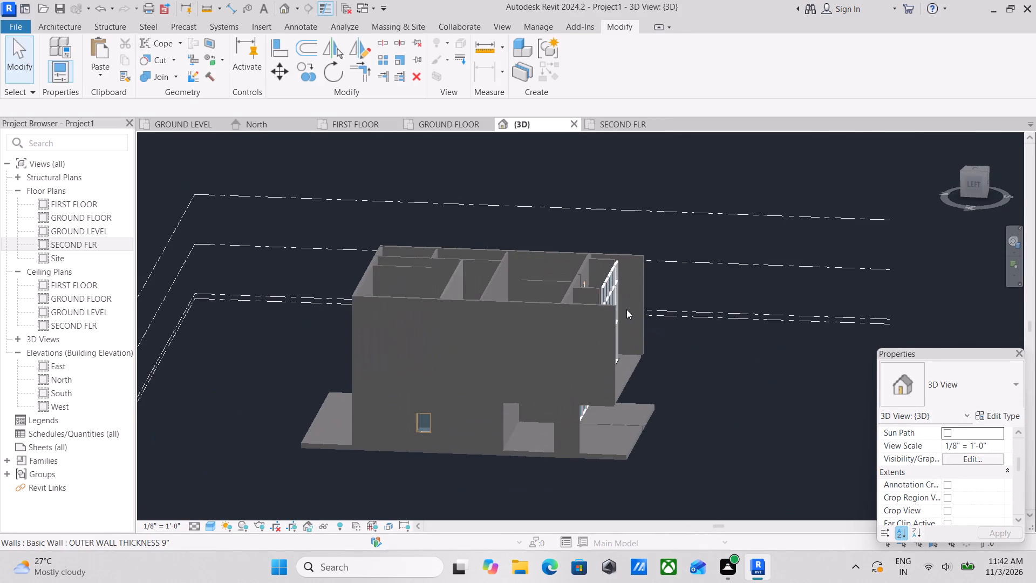
pyautogui.keyDown('shift'); pyautogui.moveTo(604, 308); pyautogui.dragTo(379, 306, button='middle'); pyautogui.keyUp('shift')
pyautogui.scroll(1, 382, 305)
pyautogui.scroll(-2, 872, 420)
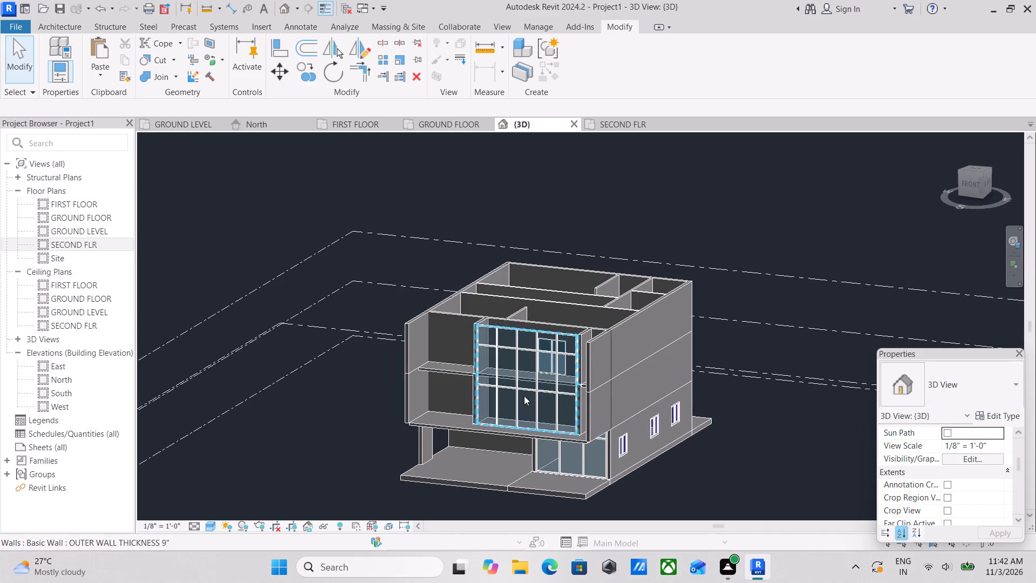
pyautogui.keyDown('shift'); pyautogui.moveTo(524, 395); pyautogui.dragTo(693, 423, button='middle'); pyautogui.keyUp('shift')
pyautogui.scroll(-2, 700, 403)
# Undo the most recent parapet wall changes.
pyautogui.press('z')
pyautogui.hotkey('ctrl', 'z')
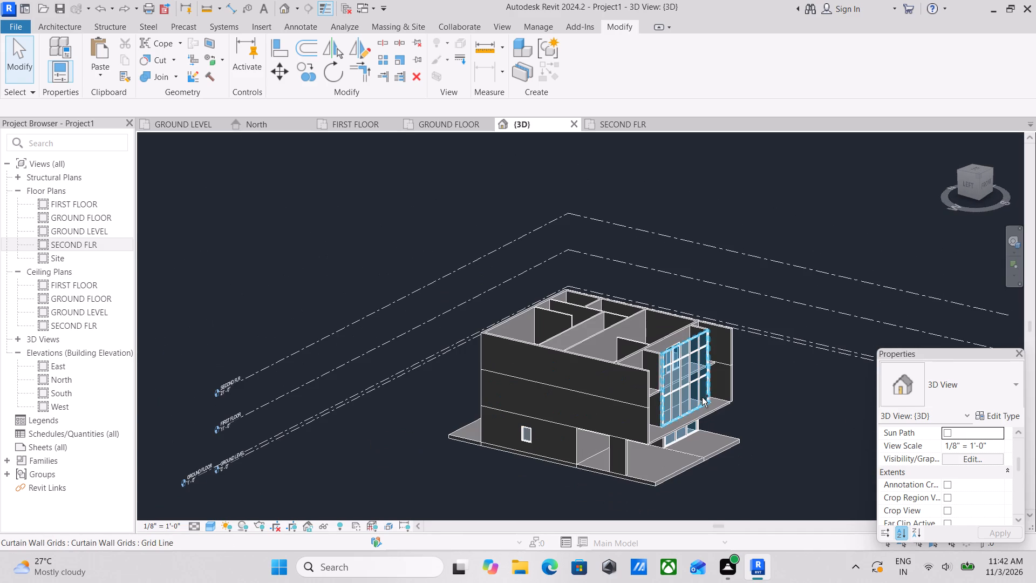
pyautogui.hotkey('ctrl', 'z')
pyautogui.scroll(-4, 702, 397)
pyautogui.scroll(7, 704, 396)
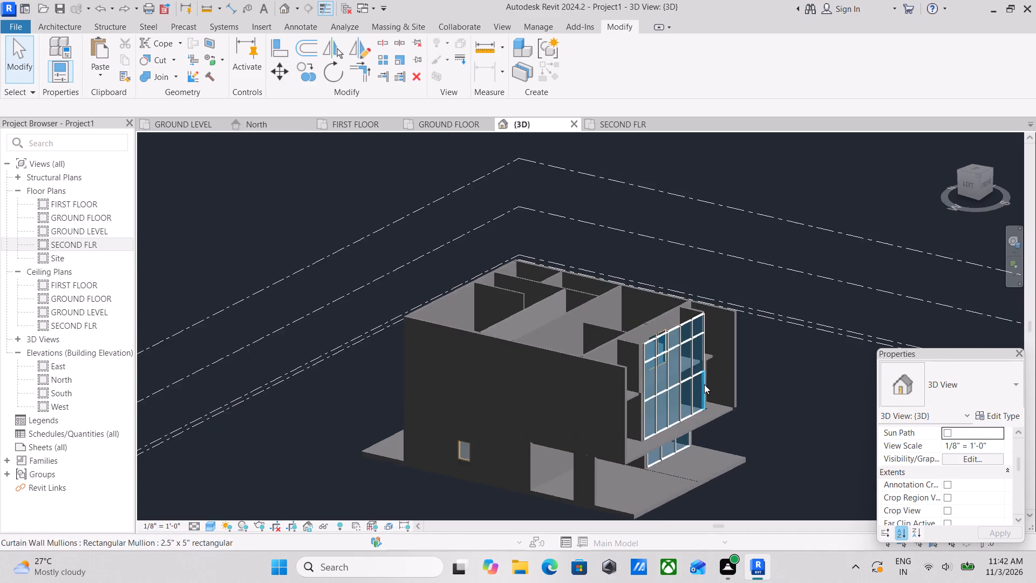
pyautogui.scroll(3, 704, 370)
pyautogui.scroll(-4, 704, 370)
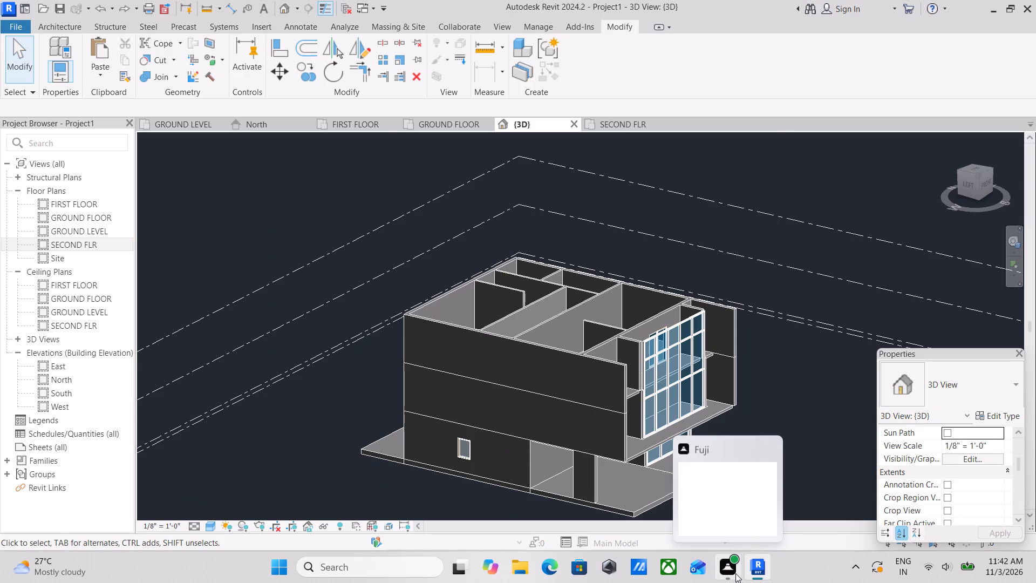
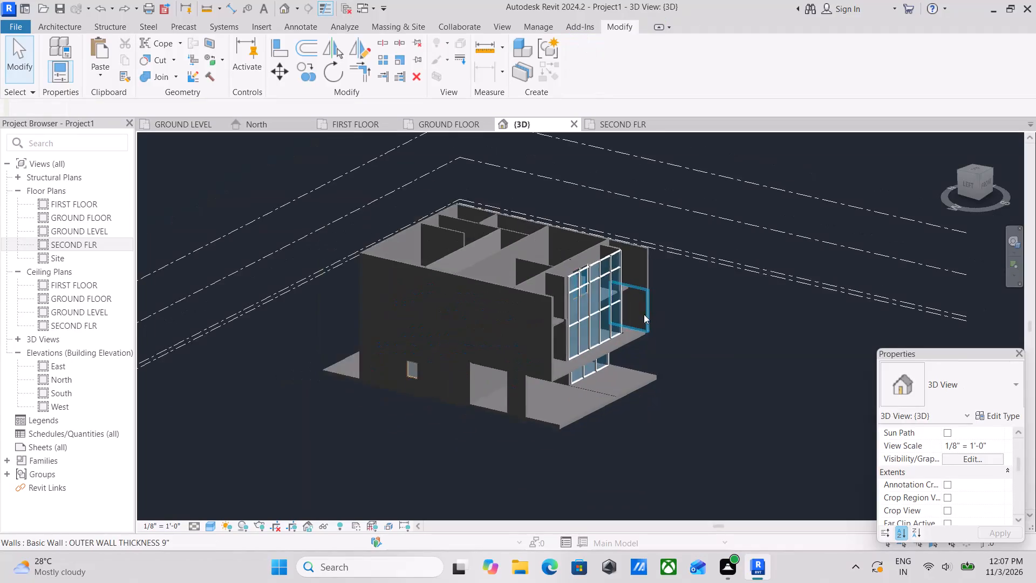
# Examine the building in 3D from the front and both sides, checking the outer walls, floors and front curtain wall.
pyautogui.scroll(-3, 606, 316)
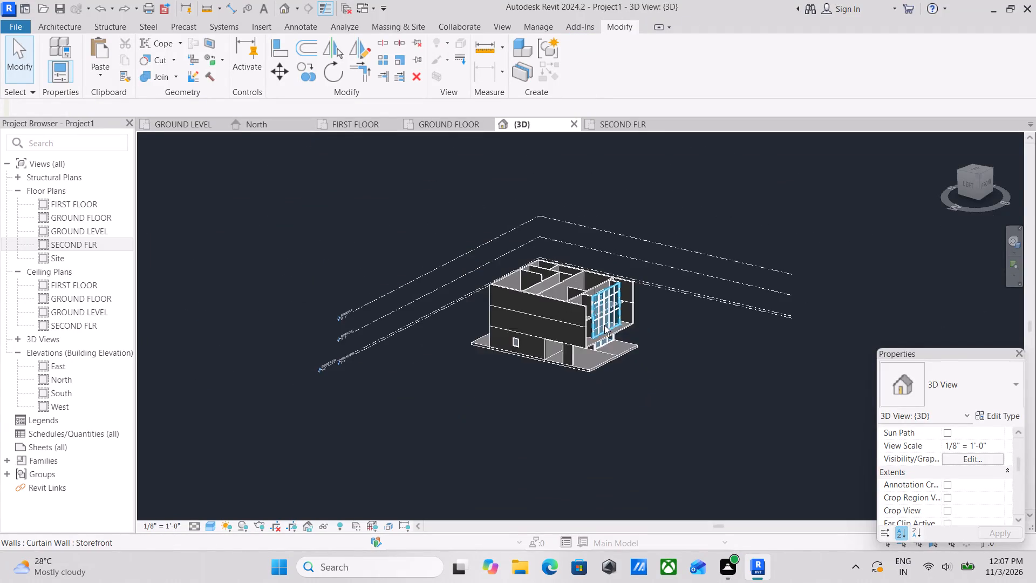
pyautogui.keyDown('shift'); pyautogui.moveTo(604, 325); pyautogui.dragTo(444, 333, button='middle'); pyautogui.keyUp('shift')
pyautogui.scroll(8, 584, 345)
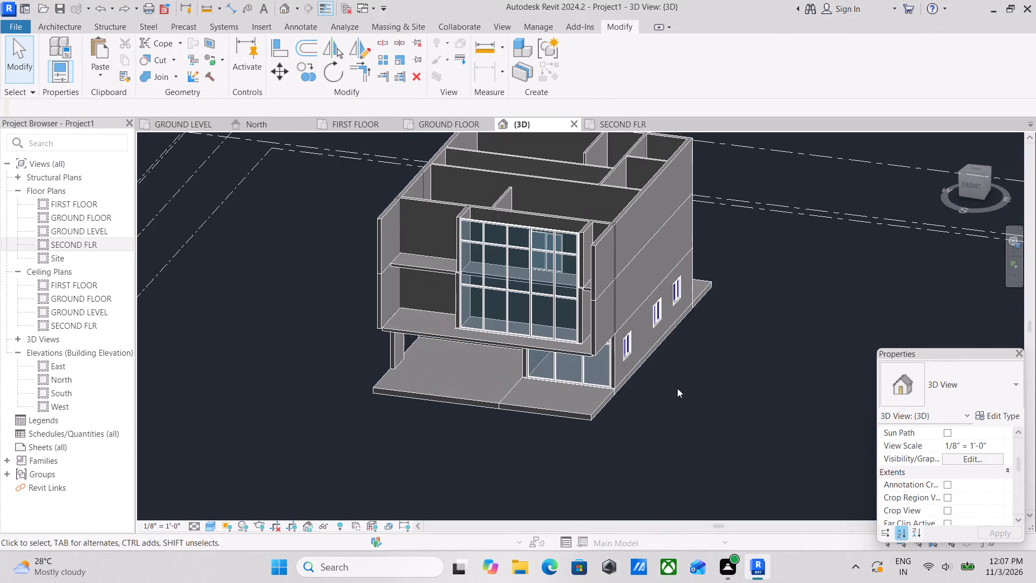
pyautogui.moveTo(466, 313); pyautogui.dragTo(589, 423, button='middle')
pyautogui.scroll(4, 489, 377)
pyautogui.moveTo(489, 369); pyautogui.dragTo(271, 285, button='middle')
pyautogui.scroll(1, 271, 285)
pyautogui.keyDown('shift'); pyautogui.moveTo(459, 333); pyautogui.dragTo(558, 362, button='middle'); pyautogui.keyUp('shift')
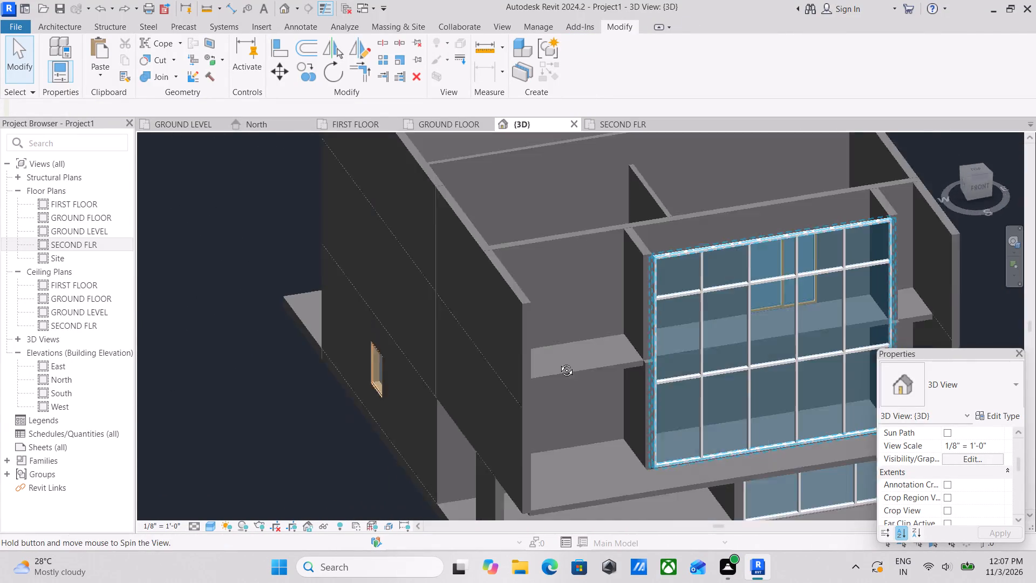
pyautogui.keyDown('shift'); pyautogui.moveTo(558, 362); pyautogui.dragTo(568, 363, button='middle'); pyautogui.keyUp('shift')
pyautogui.scroll(1, 563, 363)
pyautogui.scroll(-2, 562, 357)
pyautogui.moveTo(548, 352); pyautogui.dragTo(525, 341, button='middle')
pyautogui.scroll(-3, 523, 340)
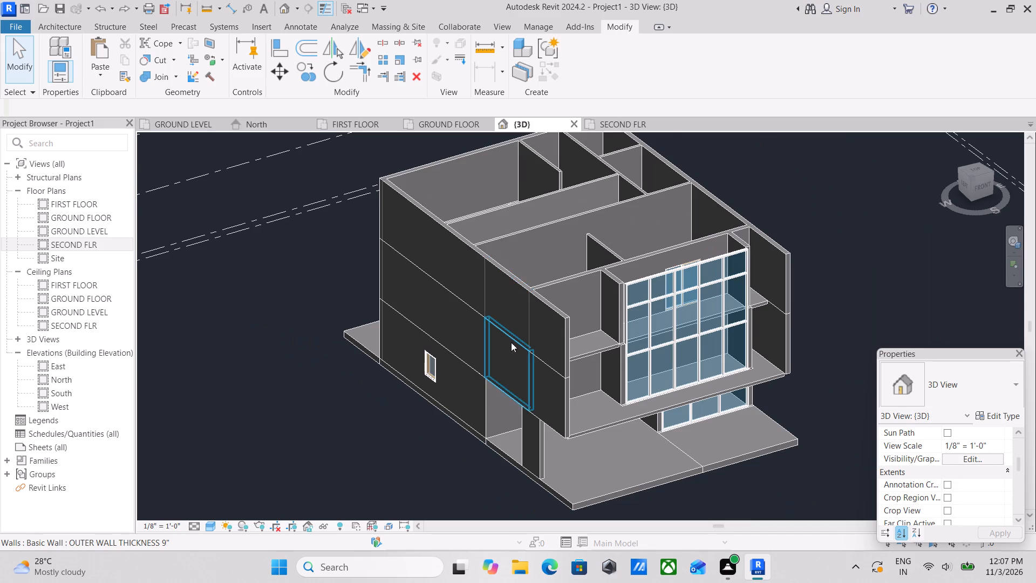
pyautogui.scroll(-3, 530, 337)
pyautogui.scroll(2, 578, 381)
pyautogui.scroll(-2, 588, 375)
pyautogui.keyDown('shift'); pyautogui.moveTo(589, 374); pyautogui.dragTo(452, 317, button='middle'); pyautogui.keyUp('shift')
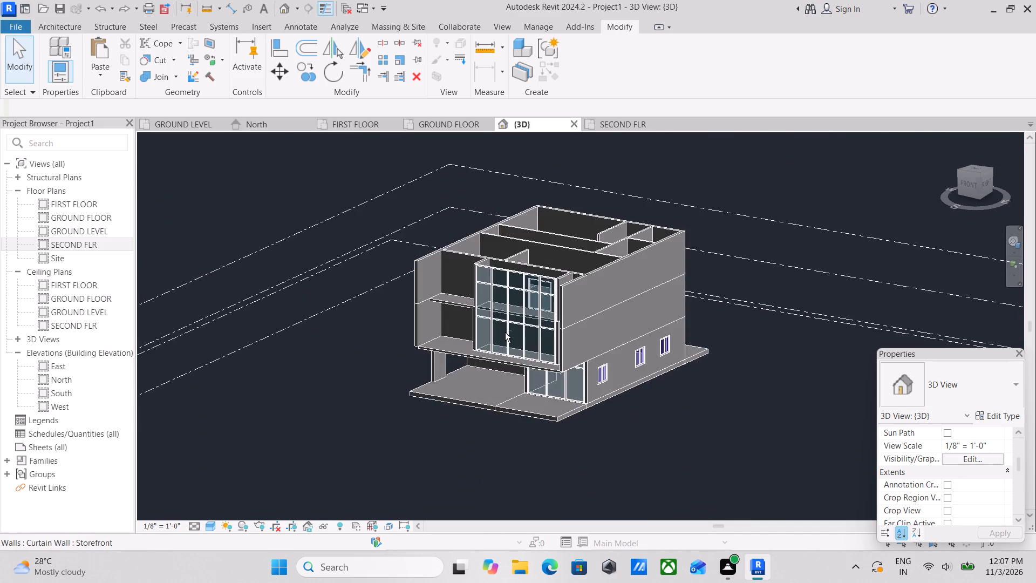
pyautogui.keyDown('shift'); pyautogui.moveTo(505, 333); pyautogui.dragTo(501, 381, button='middle'); pyautogui.keyUp('shift')
pyautogui.scroll(3, 576, 376)
pyautogui.scroll(-3, 623, 397)
pyautogui.moveTo(609, 392); pyautogui.dragTo(524, 357, button='middle')
pyautogui.scroll(2, 474, 370)
pyautogui.keyDown('shift'); pyautogui.scroll(-3, 471, 372); pyautogui.keyUp('shift')
pyautogui.keyDown('shift'); pyautogui.moveTo(471, 372); pyautogui.dragTo(532, 419, button='middle'); pyautogui.keyUp('shift')
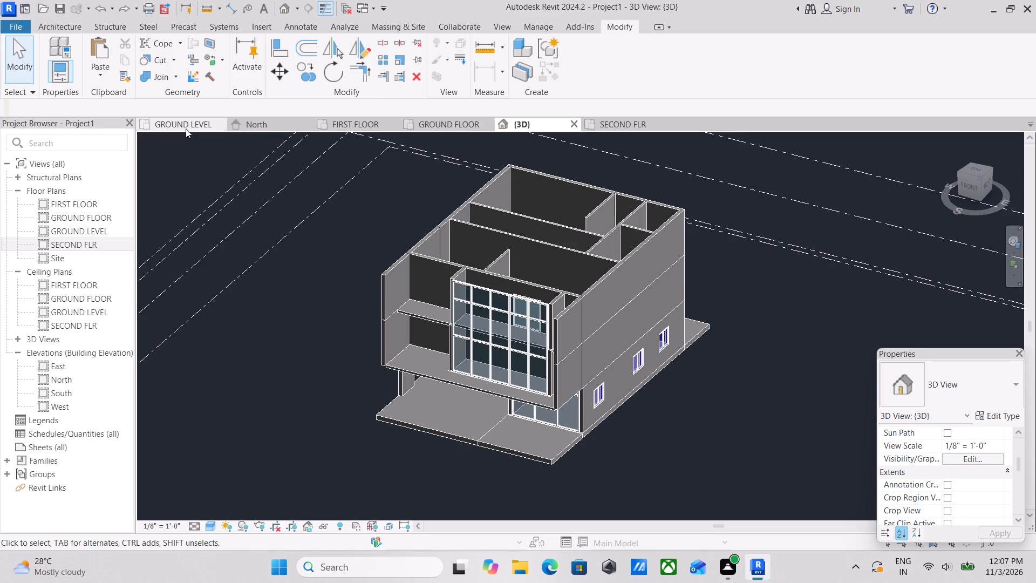
pyautogui.scroll(-1, 288, 291)
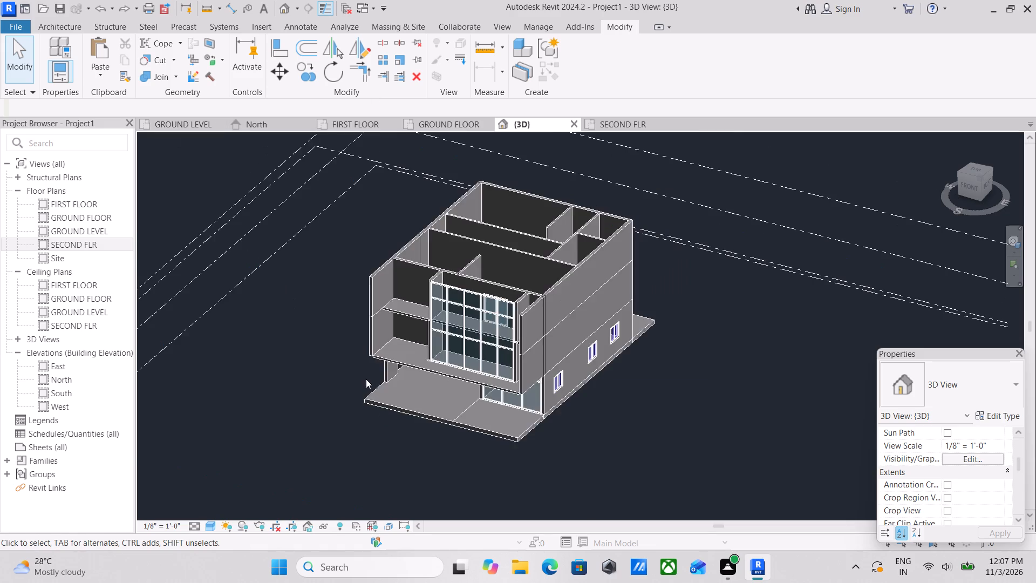
pyautogui.keyDown('shift'); pyautogui.moveTo(366, 379); pyautogui.dragTo(426, 392, button='middle'); pyautogui.keyUp('shift')
pyautogui.scroll(-1, 444, 399)
pyautogui.keyDown('shift'); pyautogui.moveTo(444, 399); pyautogui.dragTo(317, 379, button='middle'); pyautogui.keyUp('shift')
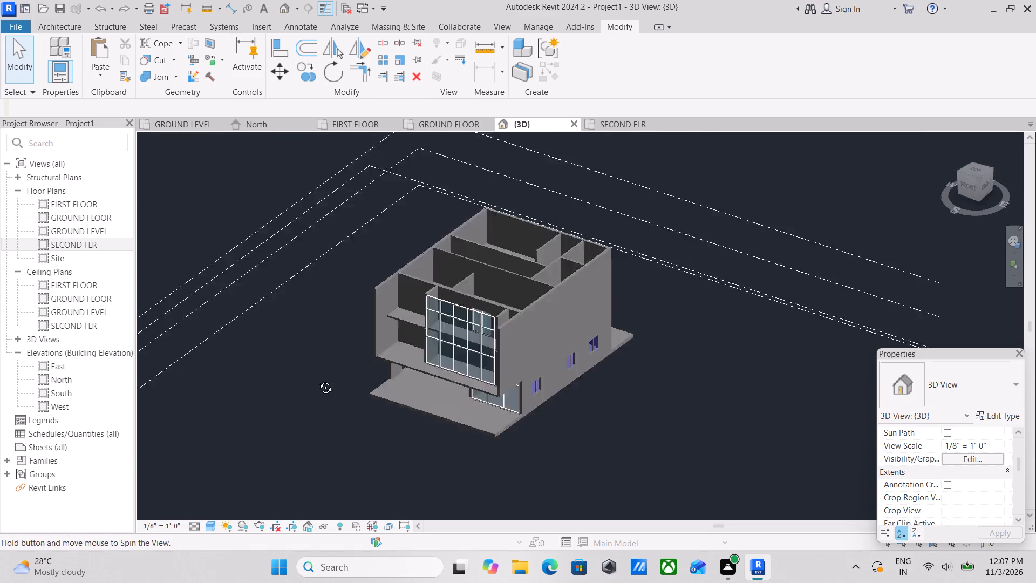
pyautogui.keyDown('shift'); pyautogui.moveTo(317, 379); pyautogui.dragTo(306, 376, button='middle'); pyautogui.keyUp('shift')
pyautogui.scroll(3, 438, 395)
pyautogui.scroll(-3, 438, 395)
pyautogui.keyDown('shift'); pyautogui.moveTo(438, 395); pyautogui.dragTo(478, 380, button='middle'); pyautogui.keyUp('shift')
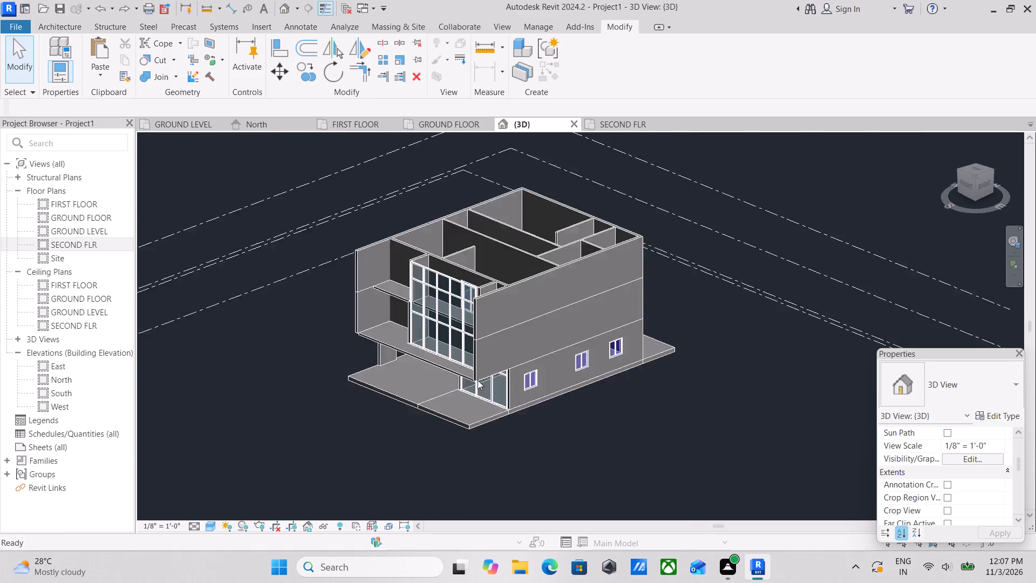
pyautogui.scroll(1, 478, 380)
# Set the 3D view's visual style to Realistic and dismiss the save reminder.
pyautogui.click(211, 523)
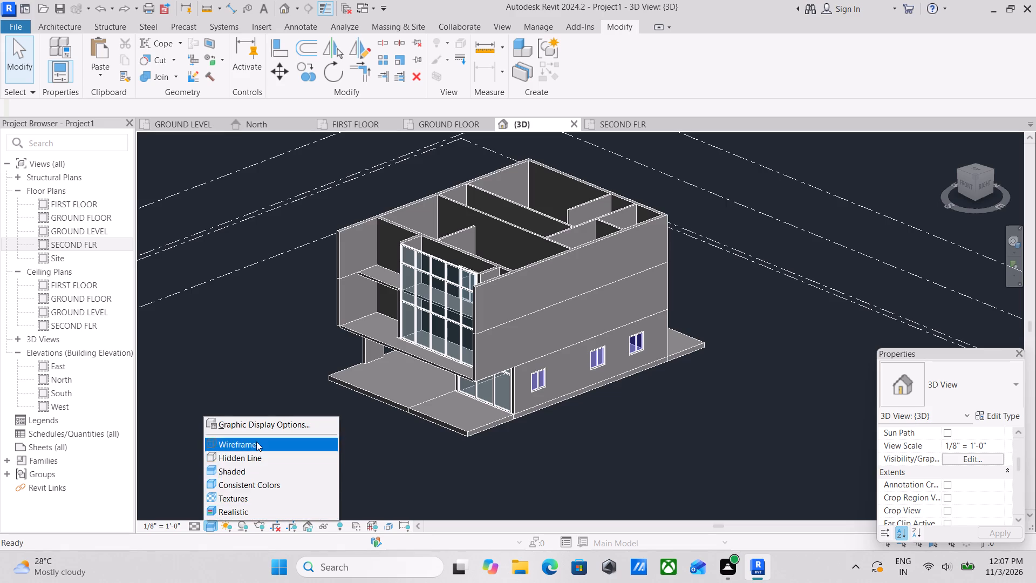
pyautogui.click(241, 510)
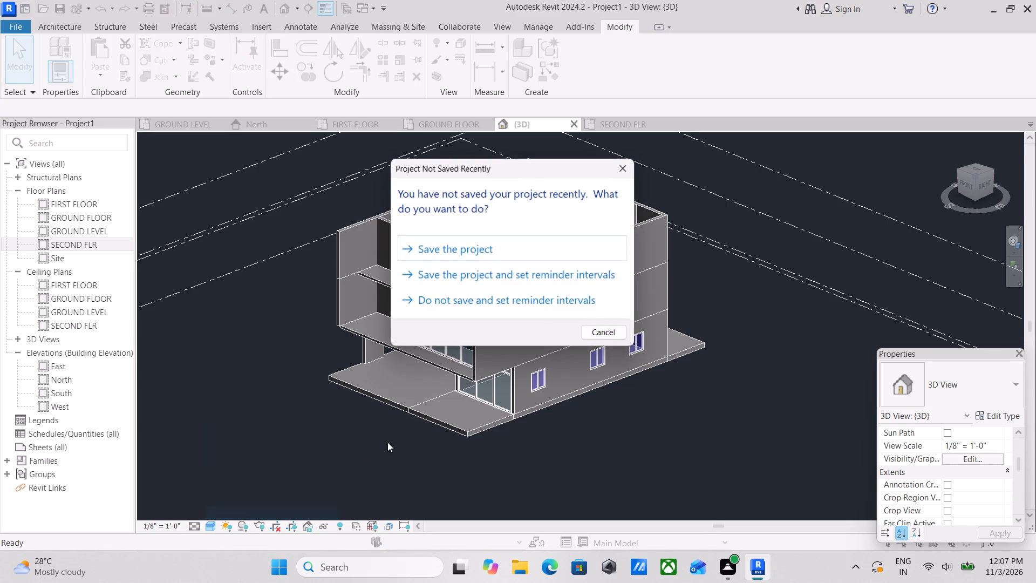
pyautogui.click(624, 166)
# Examine the realistically displayed building from the front and sides, including a close look at the front curtain wall's upper mullions.
pyautogui.scroll(2, 535, 448)
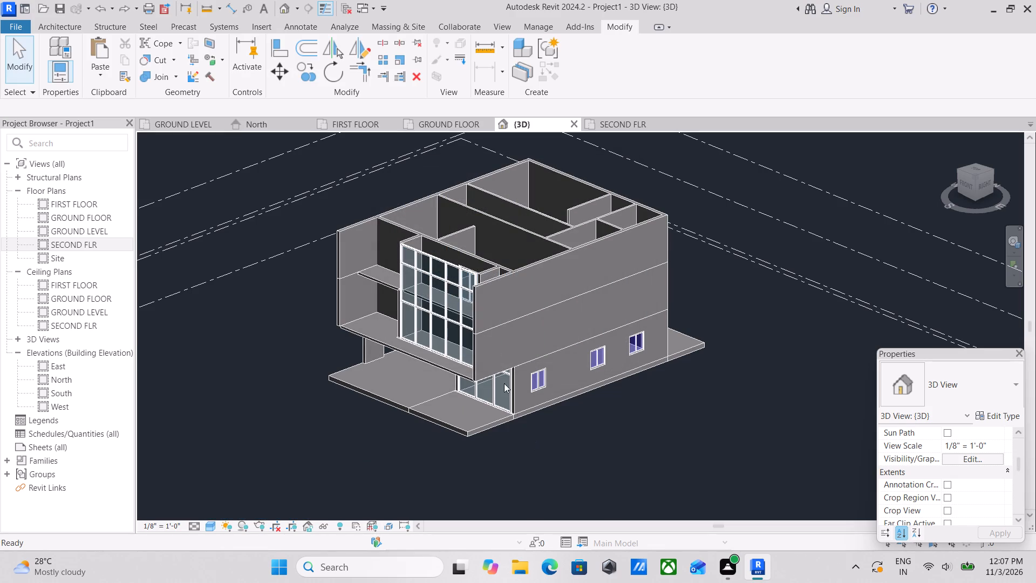
pyautogui.scroll(4, 501, 370)
pyautogui.scroll(-2, 537, 306)
pyautogui.scroll(3, 537, 310)
pyautogui.scroll(-6, 537, 313)
pyautogui.keyDown('shift'); pyautogui.moveTo(535, 329); pyautogui.dragTo(568, 348, button='middle'); pyautogui.keyUp('shift')
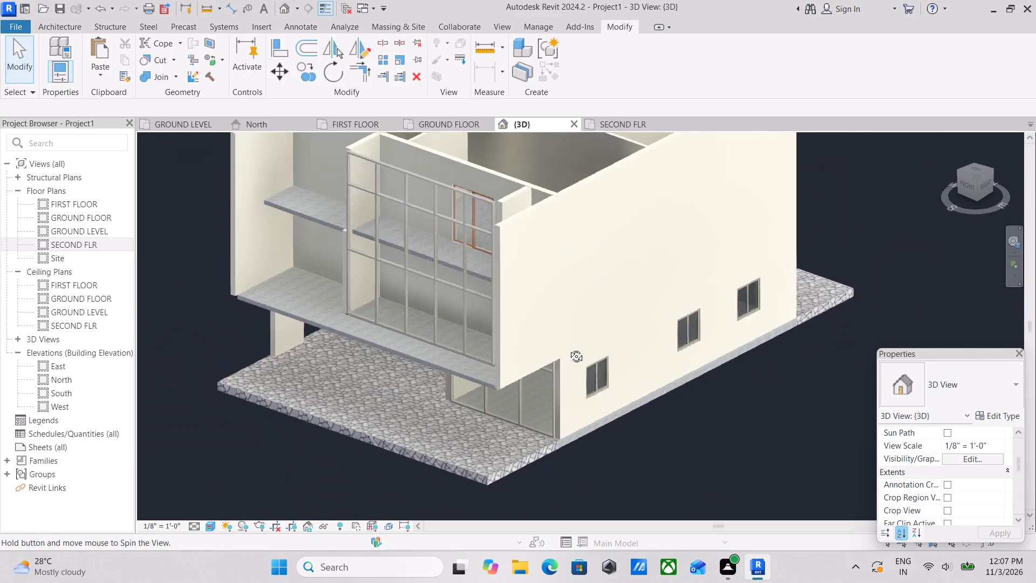
pyautogui.keyDown('shift'); pyautogui.moveTo(568, 348); pyautogui.dragTo(635, 303, button='middle'); pyautogui.keyUp('shift')
pyautogui.keyDown('shift'); pyautogui.scroll(-1, 576, 329); pyautogui.keyUp('shift')
pyautogui.keyDown('shift'); pyautogui.moveTo(576, 329); pyautogui.dragTo(651, 309, button='middle'); pyautogui.keyUp('shift')
pyautogui.keyDown('shift'); pyautogui.moveTo(681, 281); pyautogui.dragTo(550, 339, button='middle'); pyautogui.keyUp('shift')
pyautogui.keyDown('shift'); pyautogui.moveTo(588, 296); pyautogui.dragTo(599, 296, button='middle'); pyautogui.keyUp('shift')
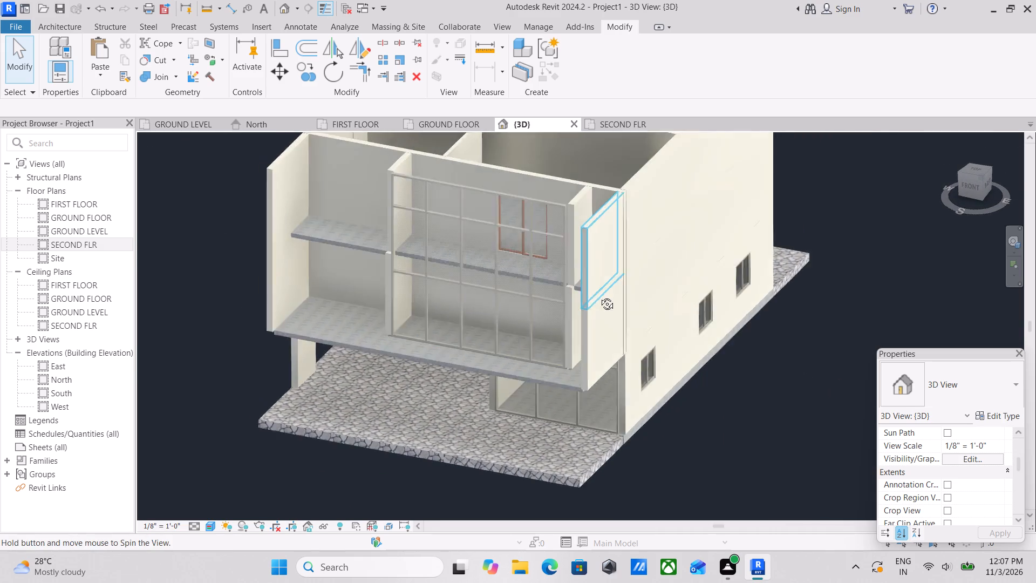
pyautogui.keyDown('shift'); pyautogui.moveTo(599, 296); pyautogui.dragTo(631, 299, button='middle'); pyautogui.keyUp('shift')
pyautogui.keyDown('shift'); pyautogui.moveTo(622, 309); pyautogui.dragTo(663, 277, button='middle'); pyautogui.keyUp('shift')
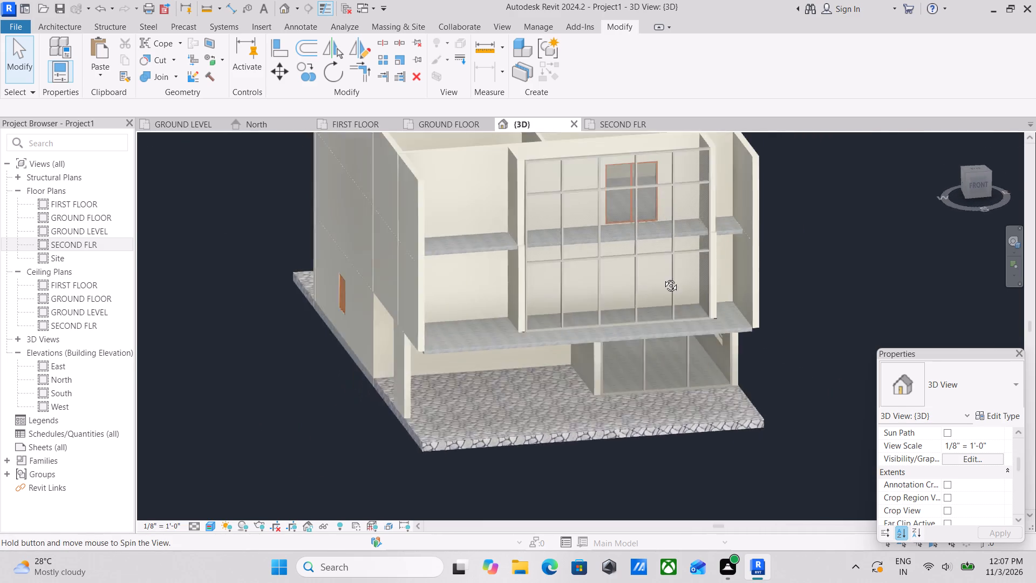
pyautogui.keyDown('shift'); pyautogui.moveTo(663, 277); pyautogui.dragTo(680, 329, button='middle'); pyautogui.keyUp('shift')
pyautogui.scroll(9, 671, 187)
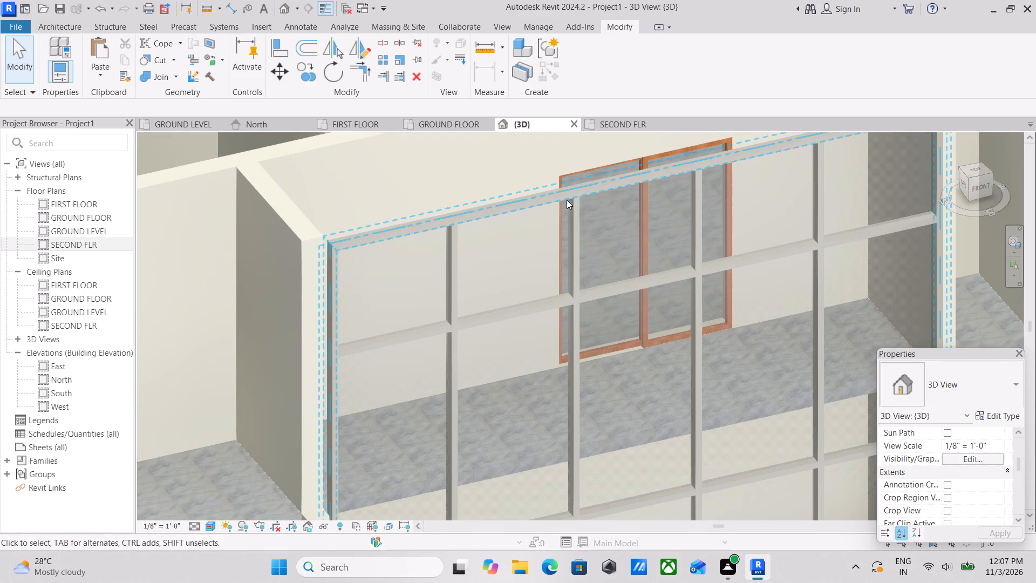
pyautogui.scroll(3, 561, 222)
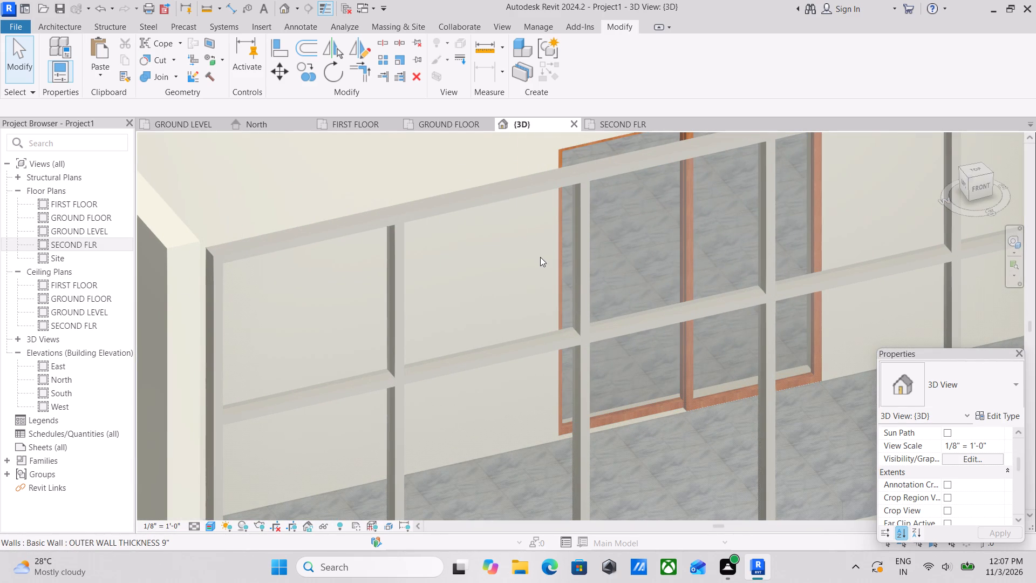
# Review the front Storefront curtain wall's type properties, including the vertical interior mullion options, and clear the selection.
pyautogui.scroll(-3, 540, 257)
pyautogui.click(506, 212)
pyautogui.scroll(-4, 554, 220)
pyautogui.moveTo(544, 220); pyautogui.dragTo(508, 220, button='middle')
pyautogui.click(979, 413)
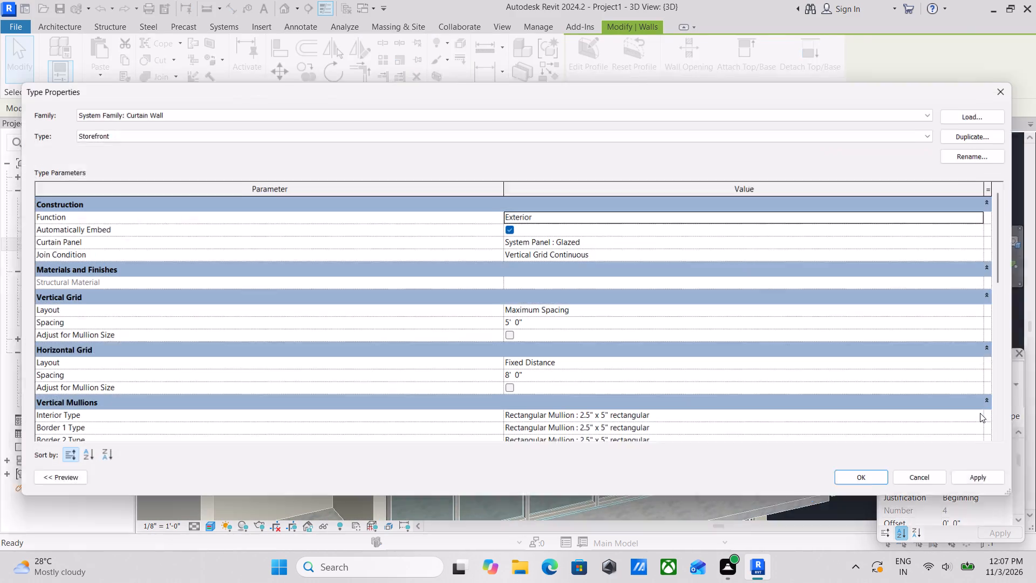
pyautogui.scroll(-1, 498, 325)
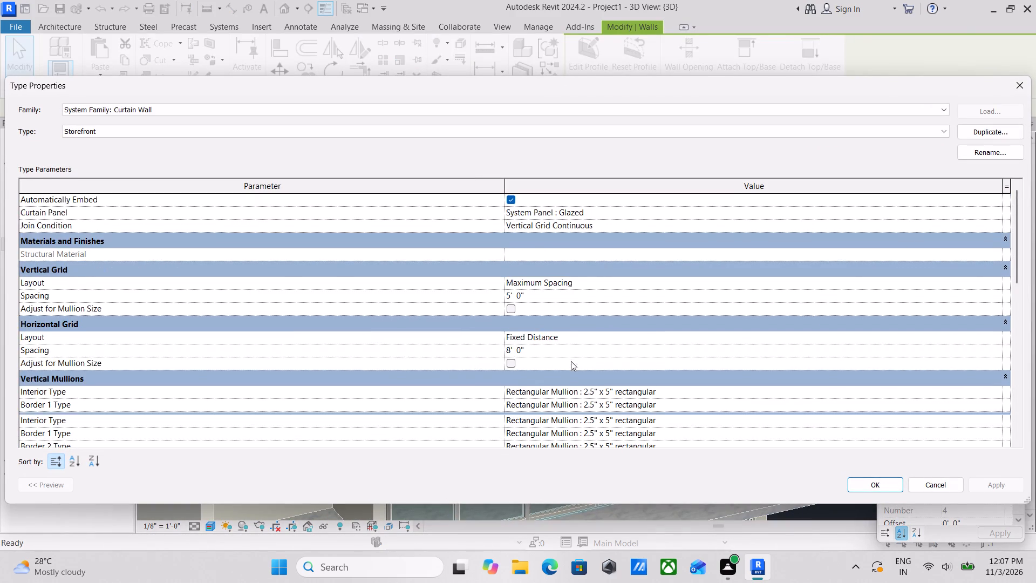
pyautogui.scroll(-1, 571, 361)
pyautogui.scroll(-2, 635, 376)
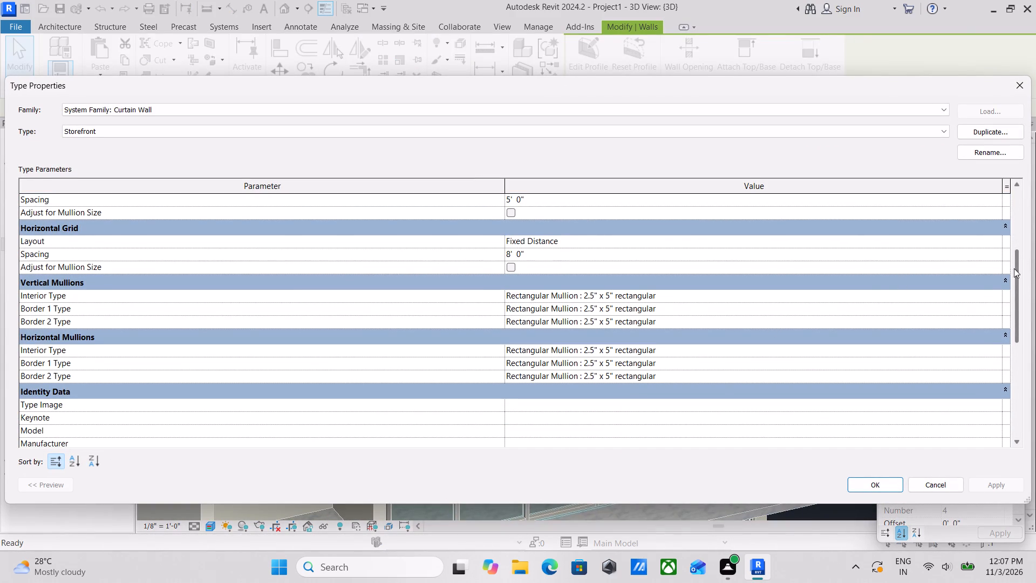
pyautogui.click(988, 295)
pyautogui.click(994, 296)
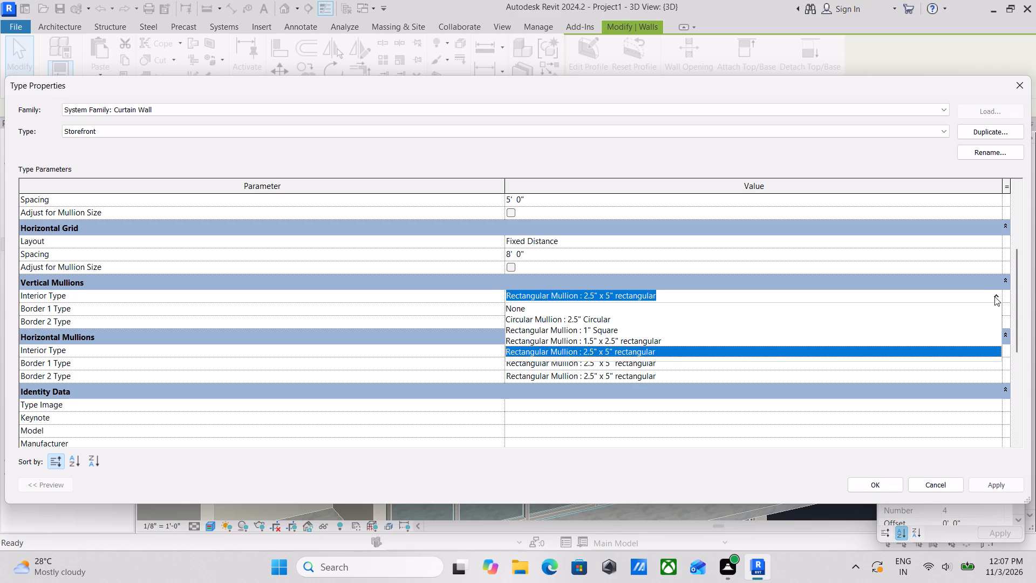
pyautogui.click(994, 296)
pyautogui.scroll(-3, 950, 316)
pyautogui.scroll(-4, 904, 342)
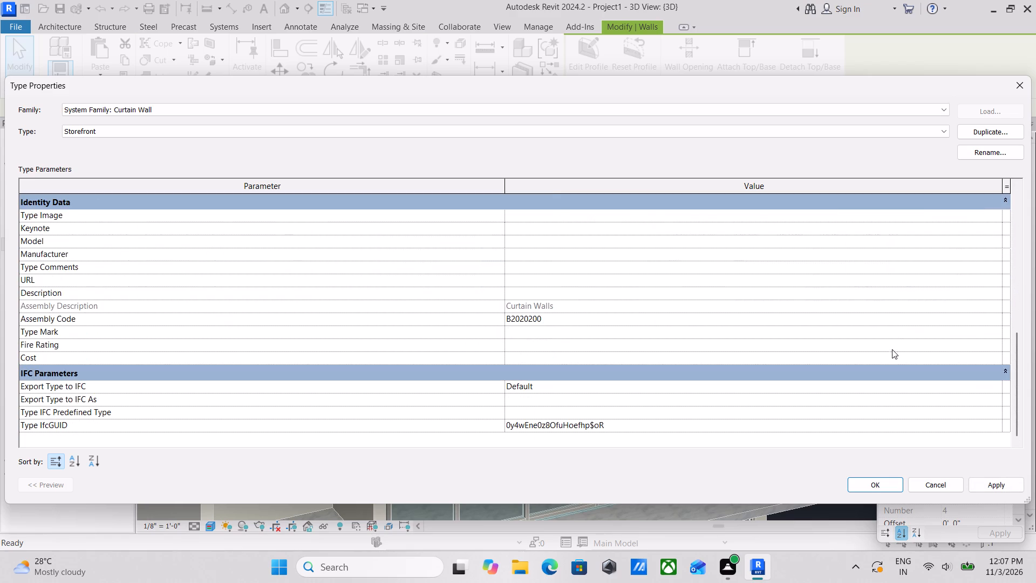
pyautogui.scroll(-1, 880, 352)
pyautogui.scroll(9, 836, 347)
pyautogui.scroll(7, 780, 329)
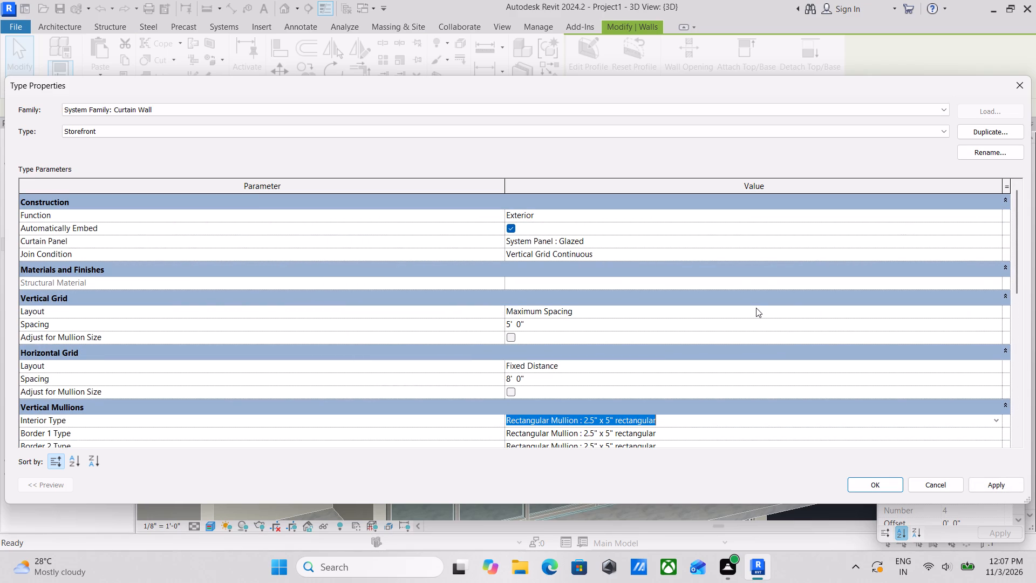
pyautogui.scroll(1, 756, 308)
pyautogui.click(1021, 87)
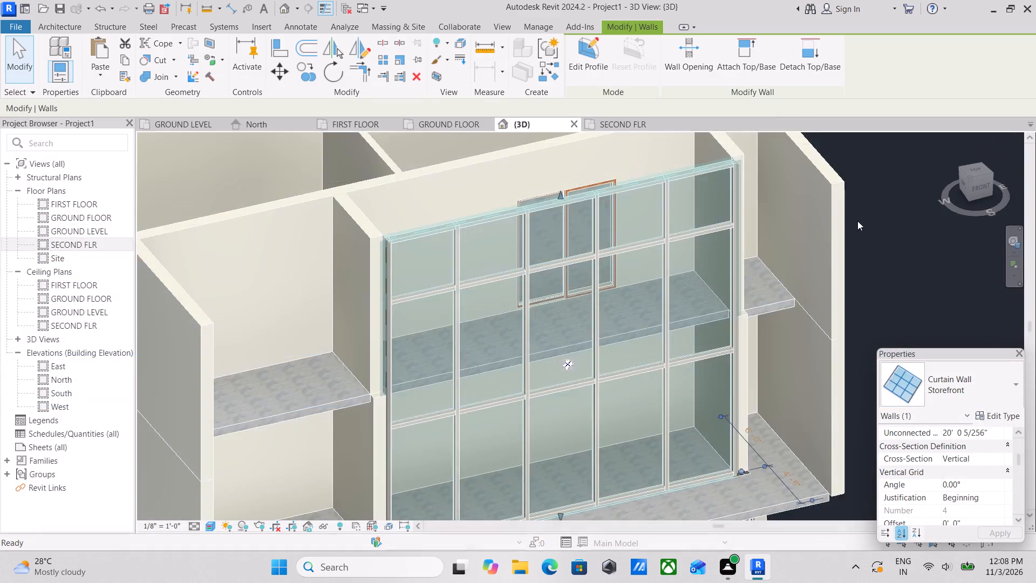
pyautogui.scroll(4, 754, 264)
pyautogui.press('Escape')
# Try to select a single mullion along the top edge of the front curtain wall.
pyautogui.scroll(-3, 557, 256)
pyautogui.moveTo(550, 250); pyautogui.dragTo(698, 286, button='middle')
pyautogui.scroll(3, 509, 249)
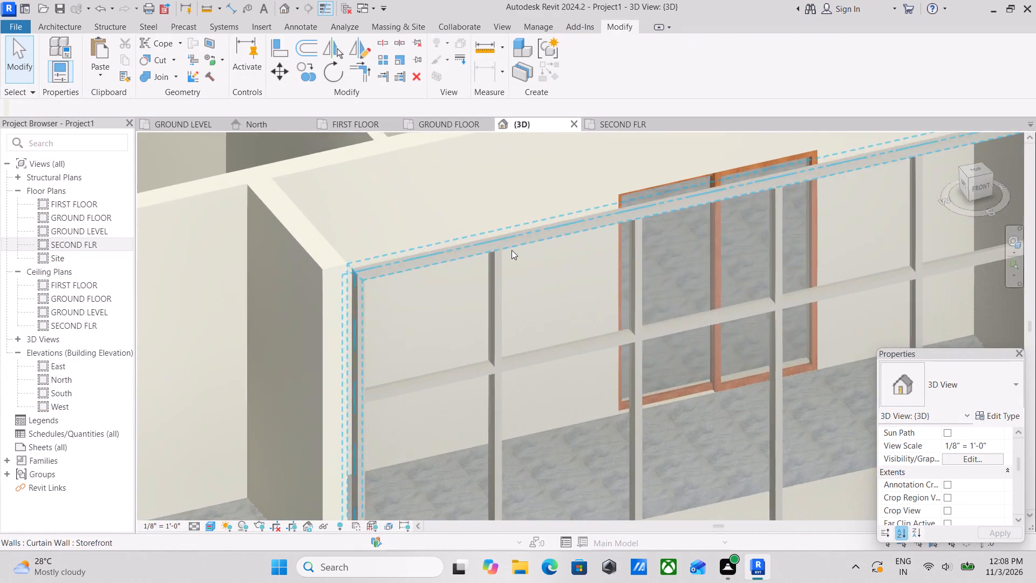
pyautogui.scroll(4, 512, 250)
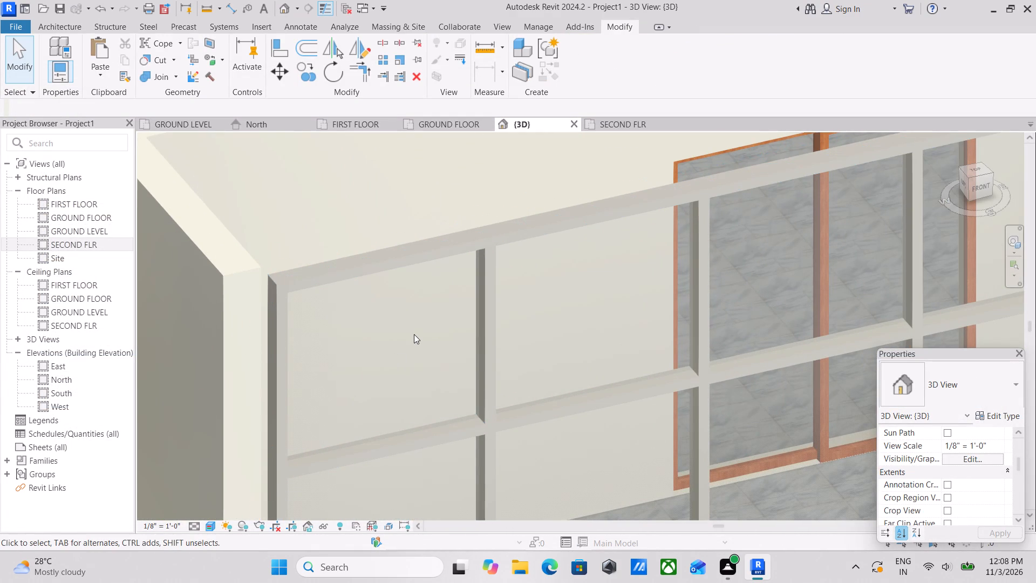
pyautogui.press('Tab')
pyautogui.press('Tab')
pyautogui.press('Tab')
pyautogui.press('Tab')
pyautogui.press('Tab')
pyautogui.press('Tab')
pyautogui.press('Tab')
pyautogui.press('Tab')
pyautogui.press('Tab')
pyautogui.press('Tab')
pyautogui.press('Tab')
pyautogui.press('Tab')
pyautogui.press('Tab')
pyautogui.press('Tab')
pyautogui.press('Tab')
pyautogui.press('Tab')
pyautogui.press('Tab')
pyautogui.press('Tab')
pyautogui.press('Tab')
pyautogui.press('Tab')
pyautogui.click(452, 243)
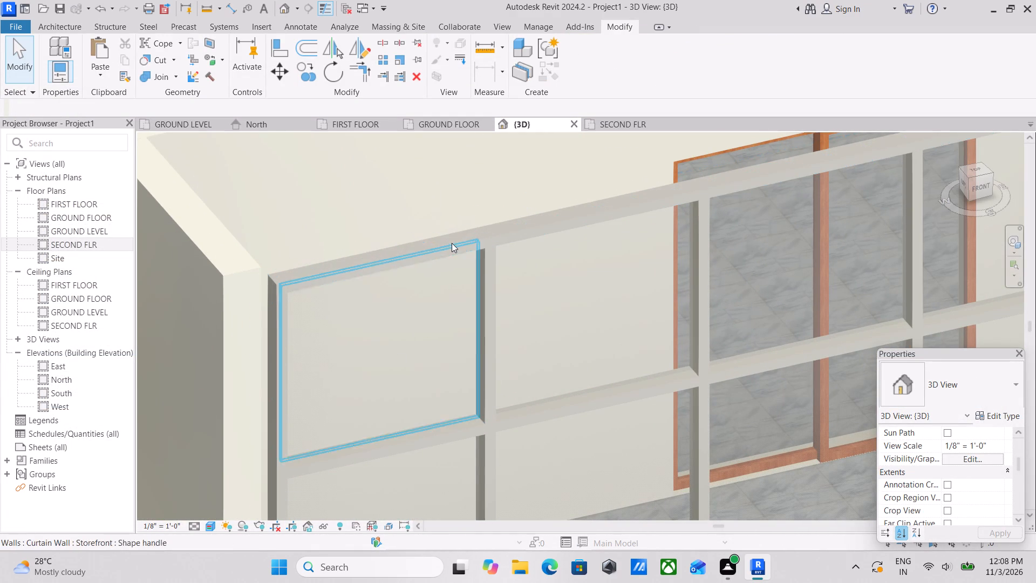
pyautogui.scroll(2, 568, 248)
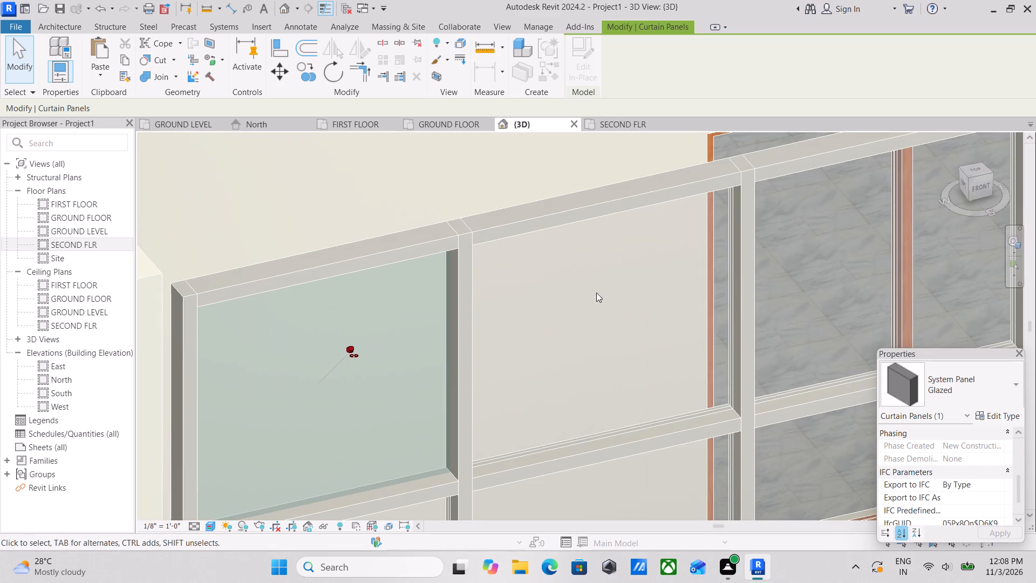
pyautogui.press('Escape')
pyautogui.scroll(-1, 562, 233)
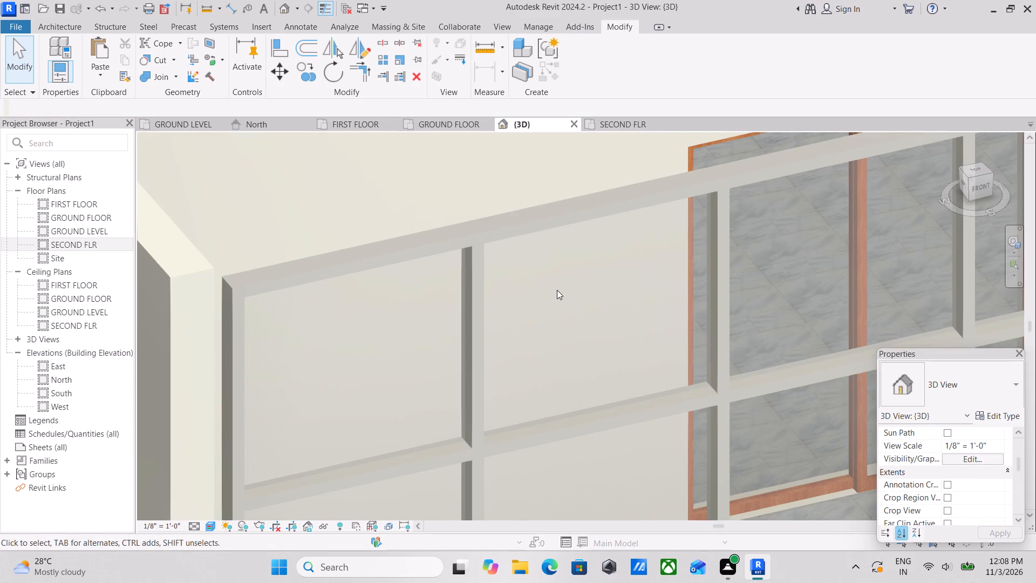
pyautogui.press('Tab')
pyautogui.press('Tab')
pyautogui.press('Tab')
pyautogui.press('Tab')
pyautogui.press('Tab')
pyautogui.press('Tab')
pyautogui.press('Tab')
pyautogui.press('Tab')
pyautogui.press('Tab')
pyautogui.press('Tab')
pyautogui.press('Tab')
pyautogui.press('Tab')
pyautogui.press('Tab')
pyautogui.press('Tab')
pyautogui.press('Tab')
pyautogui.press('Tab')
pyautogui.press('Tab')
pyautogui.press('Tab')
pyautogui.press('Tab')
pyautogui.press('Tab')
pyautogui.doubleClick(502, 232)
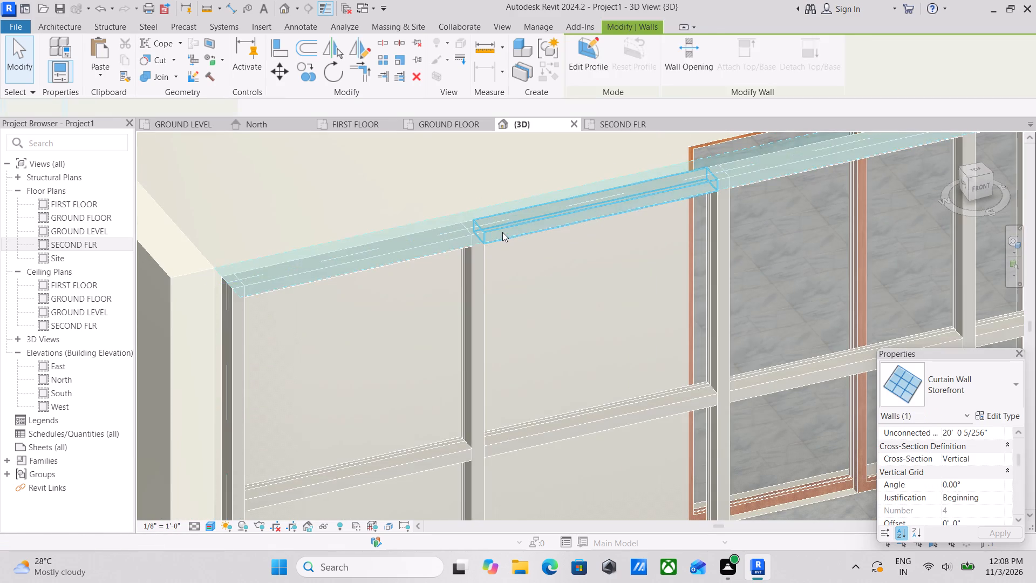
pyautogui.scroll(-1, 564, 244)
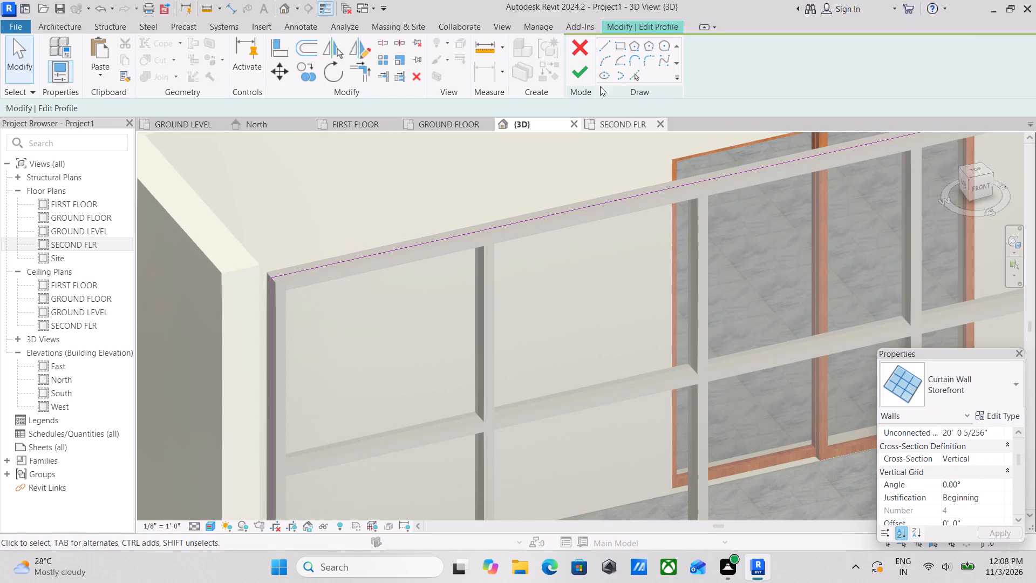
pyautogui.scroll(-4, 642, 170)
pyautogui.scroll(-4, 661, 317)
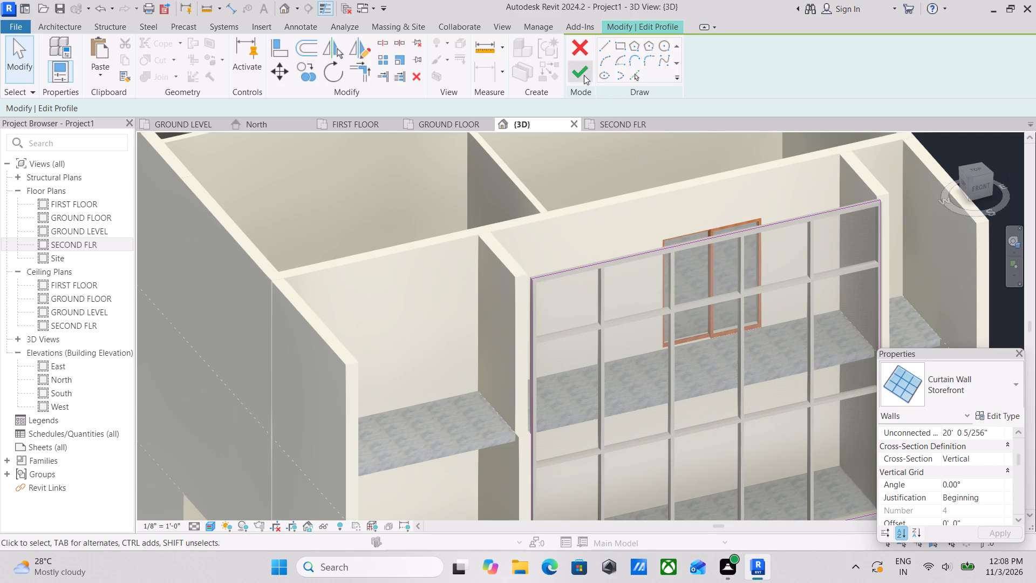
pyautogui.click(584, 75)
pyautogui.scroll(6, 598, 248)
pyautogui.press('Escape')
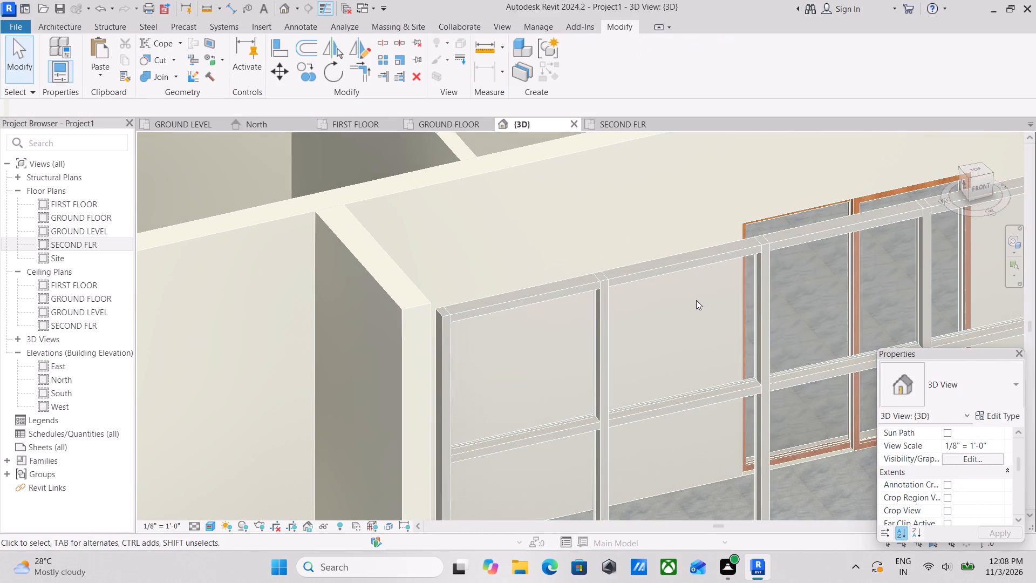
# Select the front Storefront curtain wall at its top edge, review its instance properties, and clear the selection.
pyautogui.press('Tab')
pyautogui.press('Tab')
pyautogui.press('Tab')
pyautogui.press('Tab')
pyautogui.press('Tab')
pyautogui.press('Tab')
pyautogui.press('Tab')
pyautogui.press('Tab')
pyautogui.press('Tab')
pyautogui.press('Tab')
pyautogui.press('Tab')
pyautogui.press('Tab')
pyautogui.press('Tab')
pyautogui.press('Tab')
pyautogui.press('Tab')
pyautogui.press('Tab')
pyautogui.press('Tab')
pyautogui.press('Tab')
pyautogui.press('Tab')
pyautogui.press('Tab')
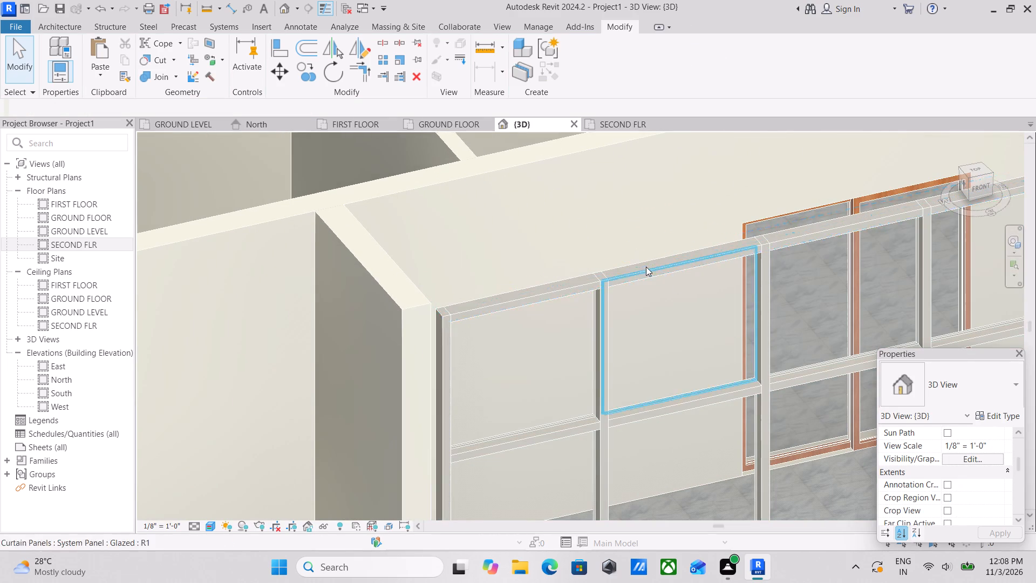
pyautogui.click(606, 324)
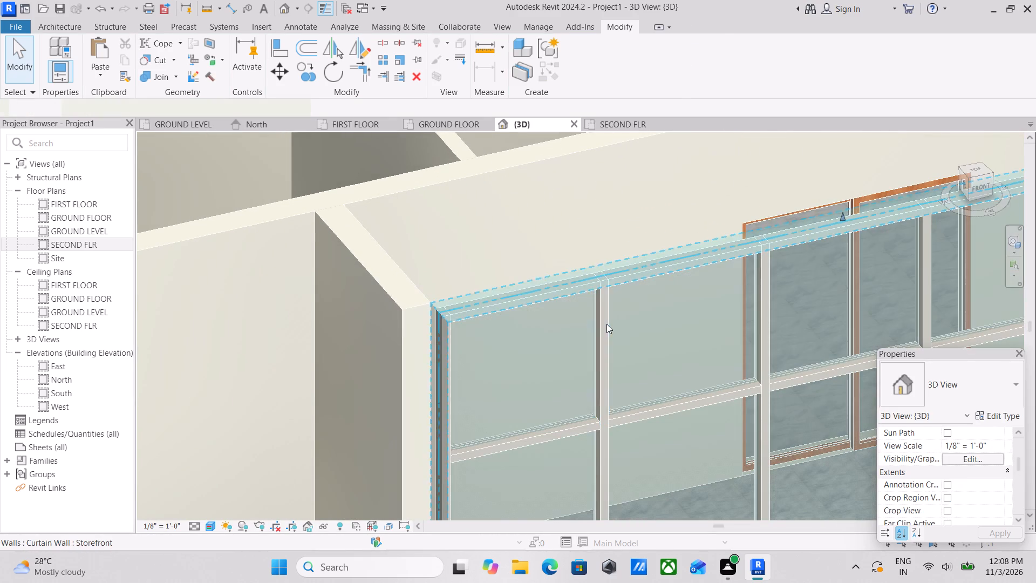
pyautogui.scroll(-5, 1001, 455)
pyautogui.scroll(2, 978, 457)
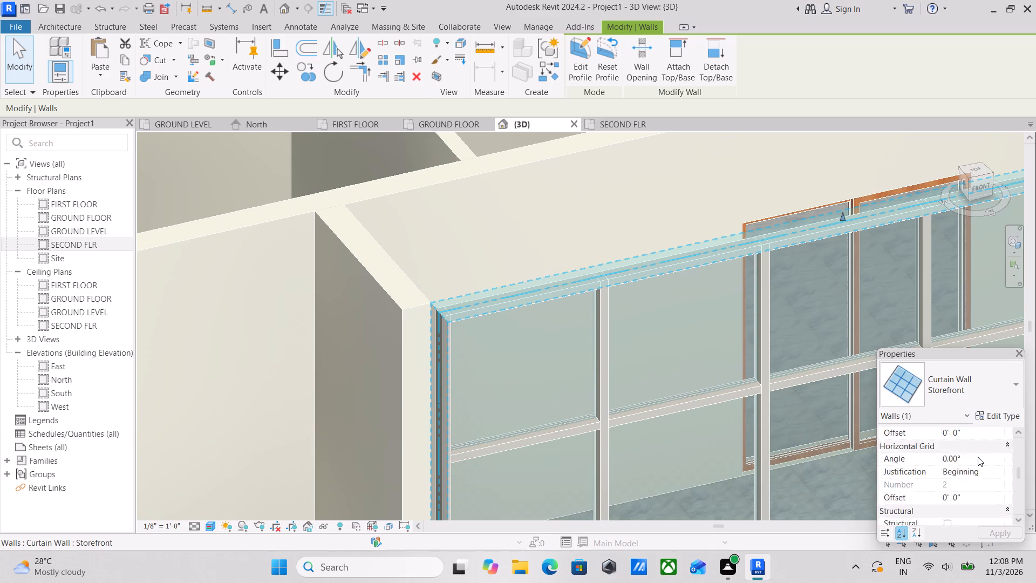
pyautogui.scroll(12, 978, 457)
pyautogui.scroll(-2, 982, 472)
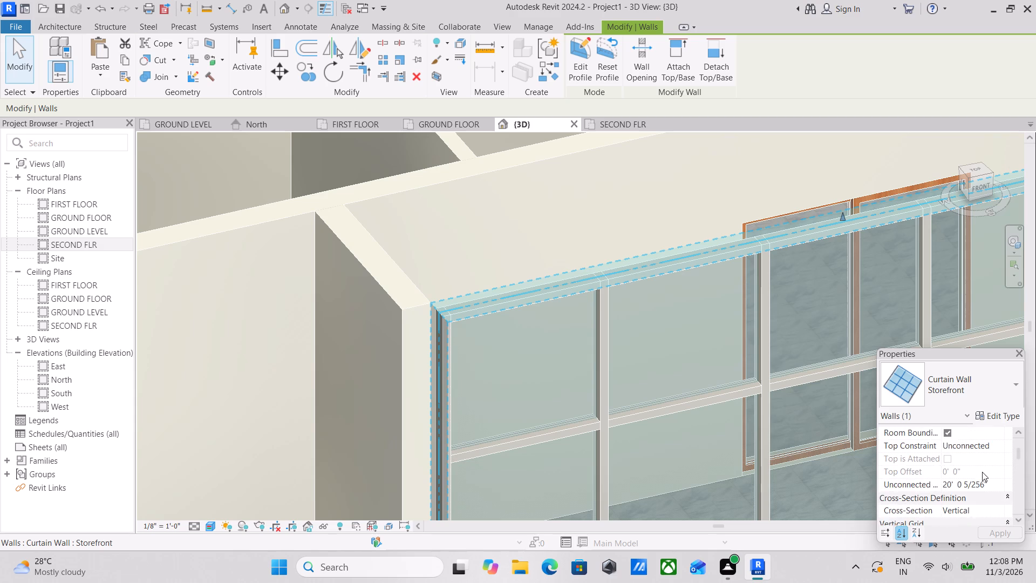
pyautogui.scroll(-15, 982, 472)
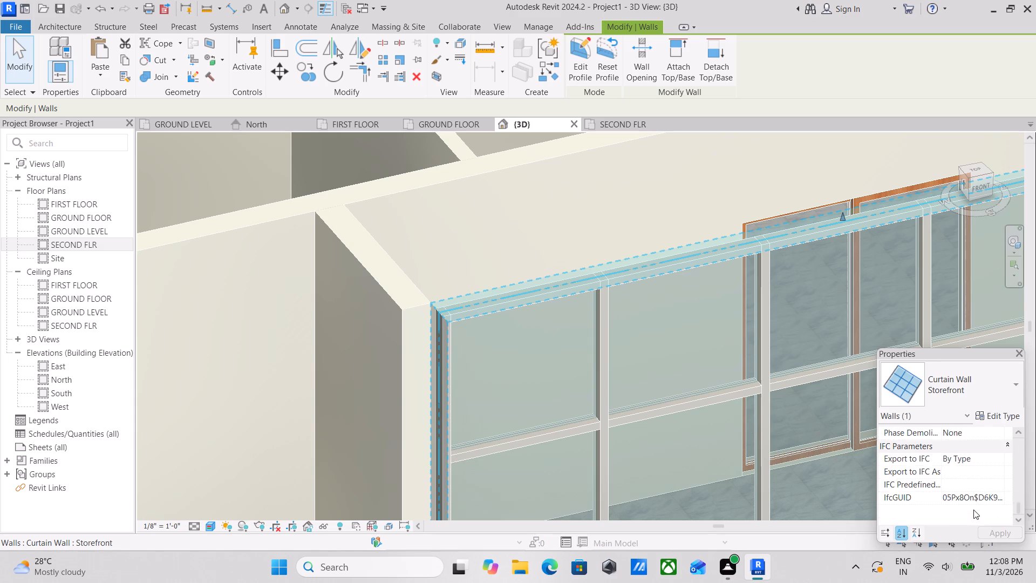
pyautogui.scroll(2, 974, 510)
pyautogui.press('Escape')
pyautogui.scroll(3, 724, 387)
pyautogui.press('Escape')
# Select the front curtain wall's top edge again, look through the listed properties, and clear the selection.
pyautogui.scroll(-3, 602, 371)
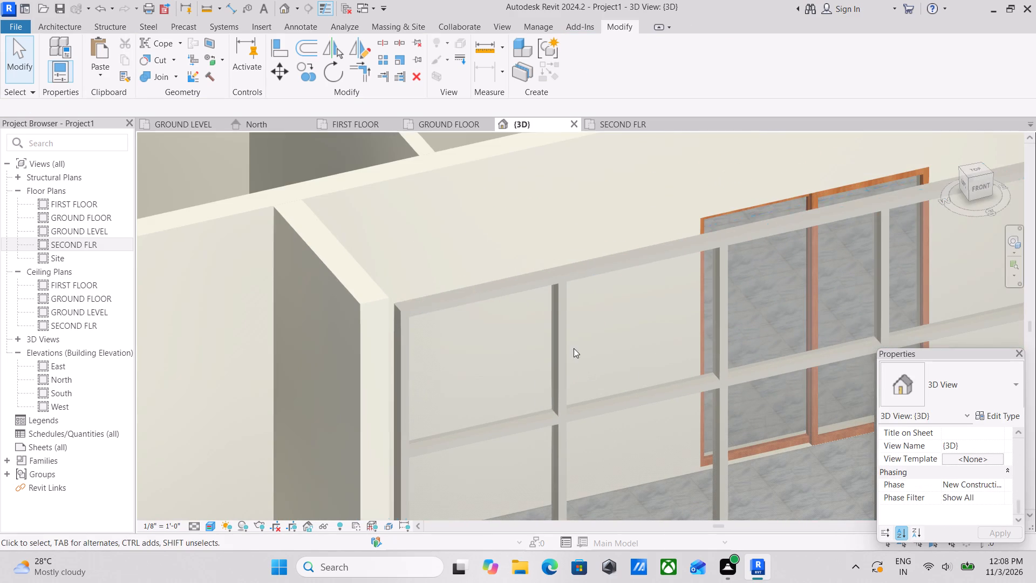
pyautogui.press('Tab')
pyautogui.press('Tab')
pyautogui.press('Tab')
pyautogui.press('Tab')
pyautogui.press('Tab')
pyautogui.press('Tab')
pyautogui.press('Tab')
pyautogui.press('Tab')
pyautogui.press('Tab')
pyautogui.press('Tab')
pyautogui.press('Tab')
pyautogui.press('Tab')
pyautogui.press('Tab')
pyautogui.press('Tab')
pyautogui.press('Tab')
pyautogui.press('Tab')
pyautogui.press('Tab')
pyautogui.click(528, 283)
pyautogui.scroll(-3, 936, 414)
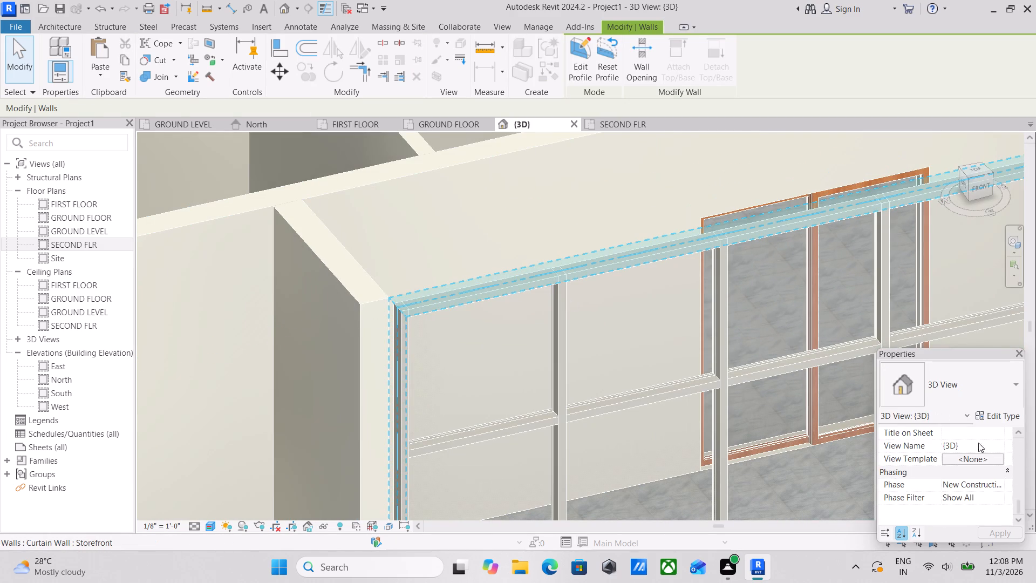
pyautogui.scroll(5, 990, 477)
pyautogui.scroll(-1, 991, 473)
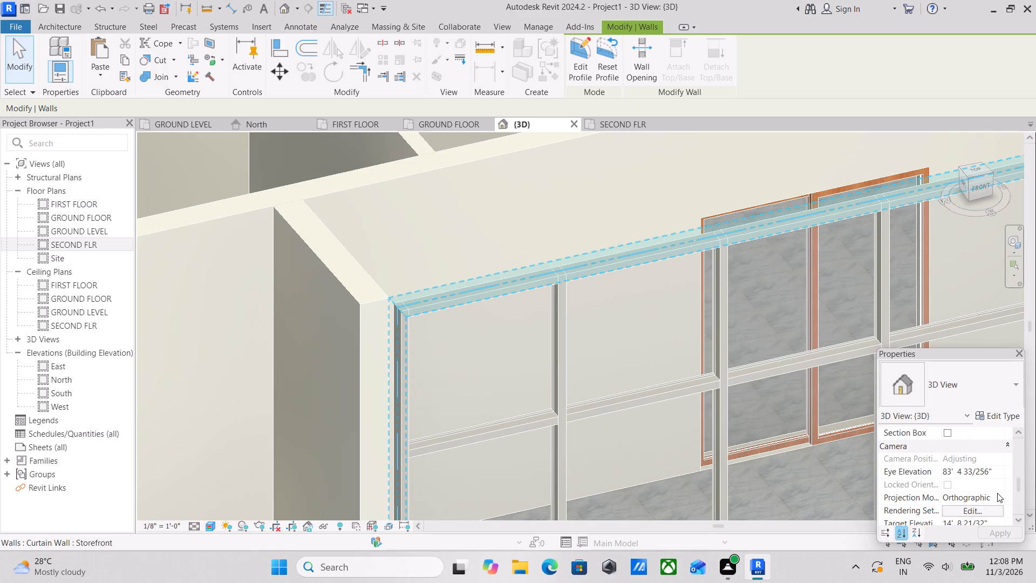
pyautogui.scroll(-6, 997, 493)
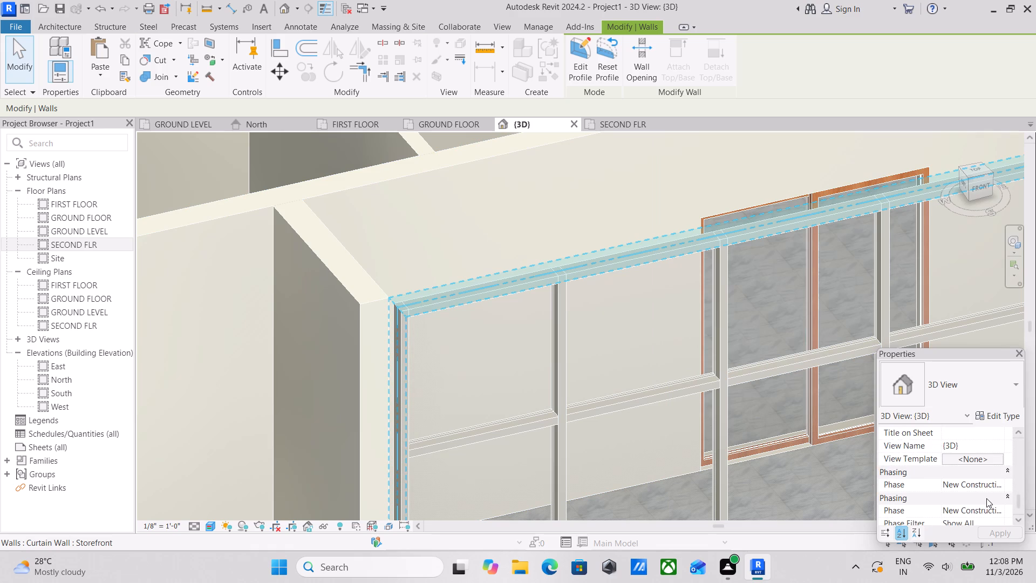
pyautogui.scroll(9, 986, 498)
pyautogui.scroll(3, 967, 453)
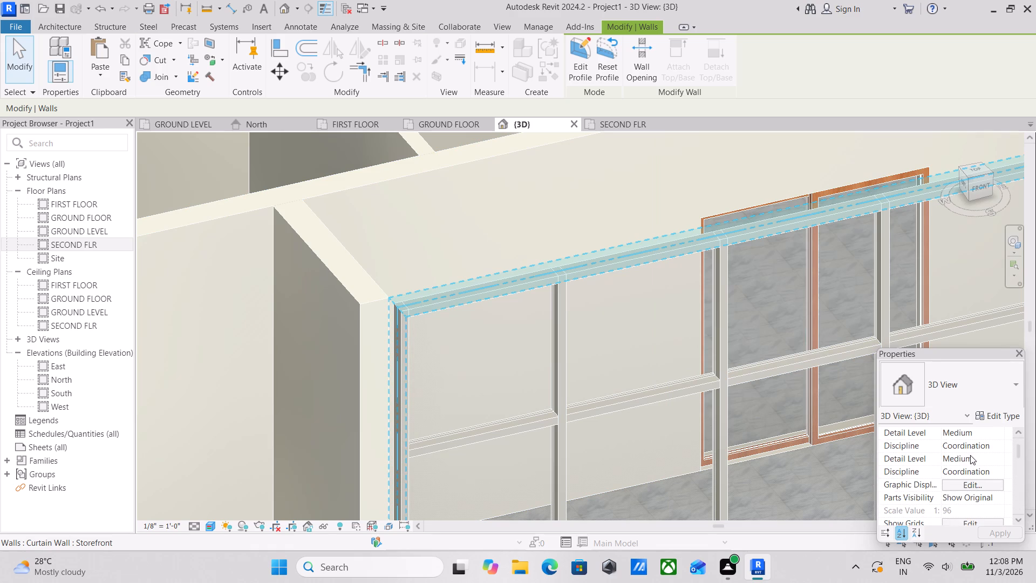
pyautogui.scroll(-11, 970, 455)
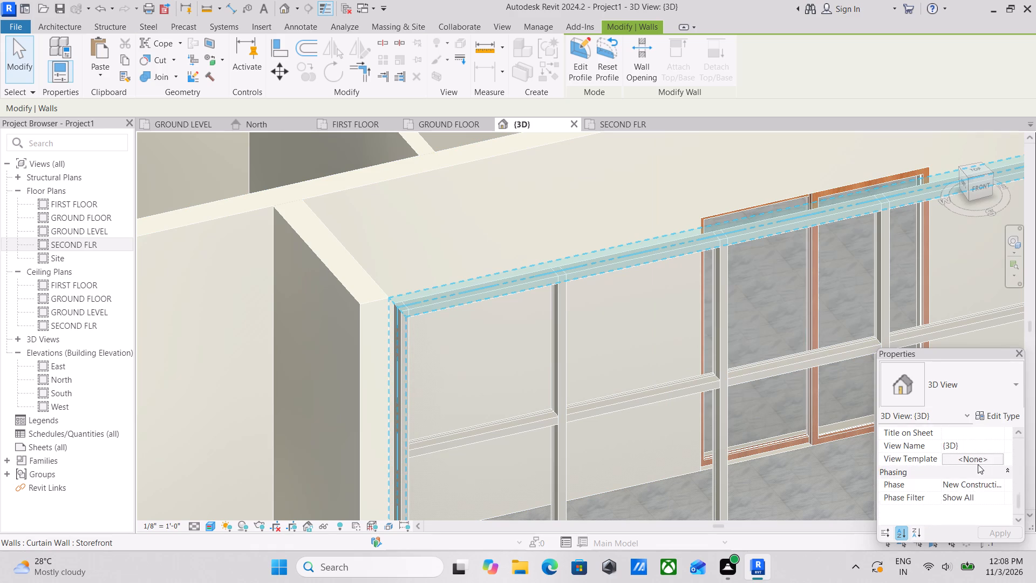
pyautogui.scroll(-3, 978, 470)
pyautogui.scroll(7, 978, 476)
pyautogui.scroll(-3, 978, 476)
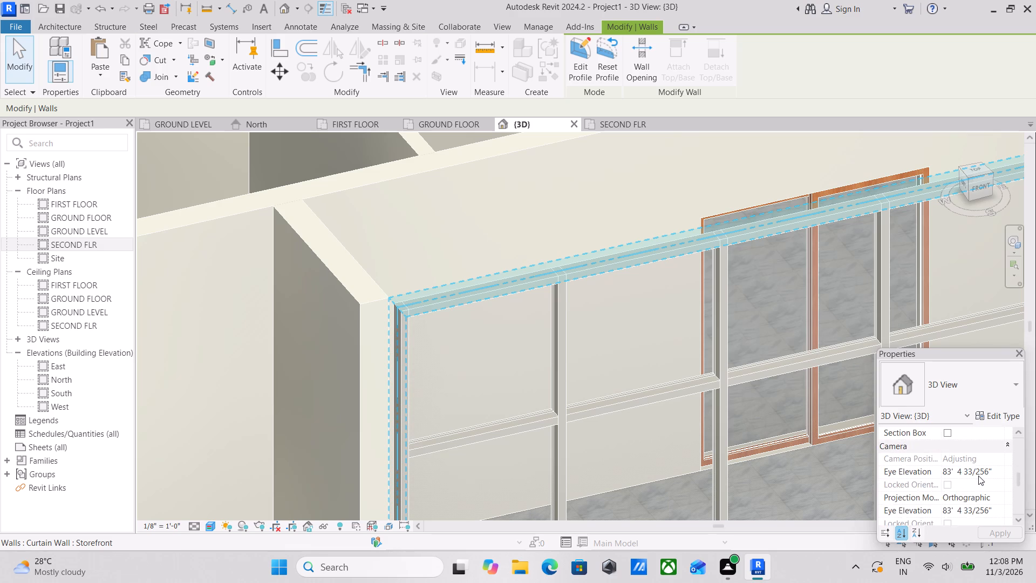
pyautogui.scroll(-7, 978, 476)
pyautogui.scroll(3, 969, 449)
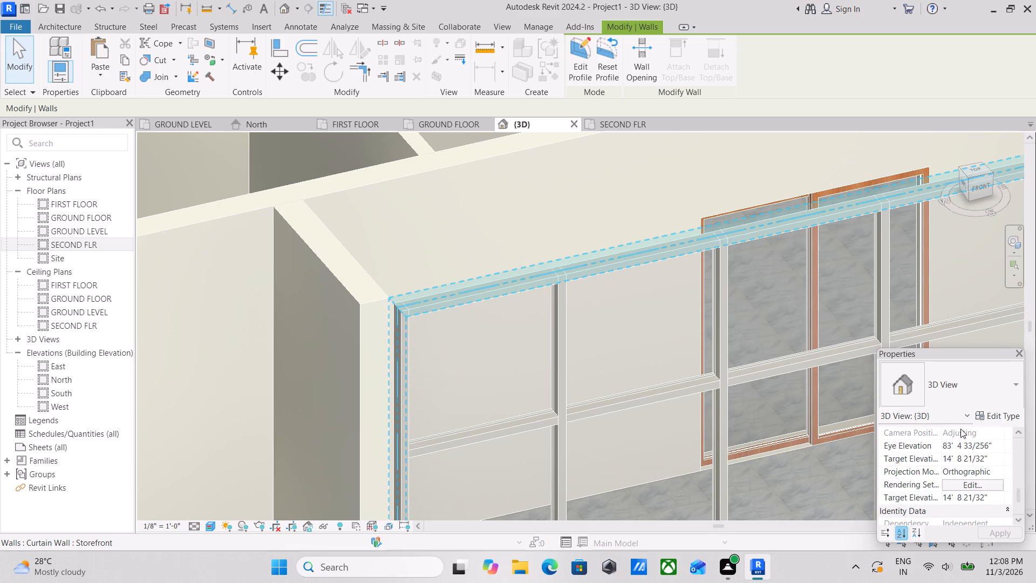
pyautogui.scroll(3, 990, 439)
pyautogui.scroll(3, 1015, 477)
pyautogui.scroll(2, 979, 505)
pyautogui.scroll(-1, 984, 496)
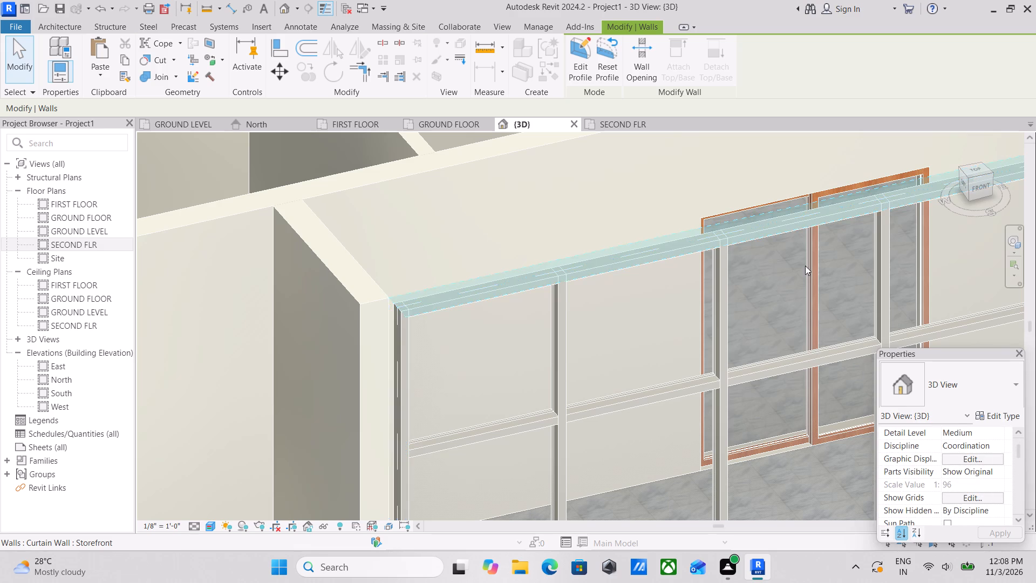
pyautogui.scroll(-4, 805, 266)
pyautogui.moveTo(794, 265); pyautogui.dragTo(620, 279, button='middle')
pyautogui.scroll(-2, 754, 259)
pyautogui.moveTo(710, 259); pyautogui.dragTo(610, 270, button='middle')
pyautogui.scroll(1, 610, 273)
pyautogui.scroll(-2, 624, 282)
pyautogui.press('Escape')
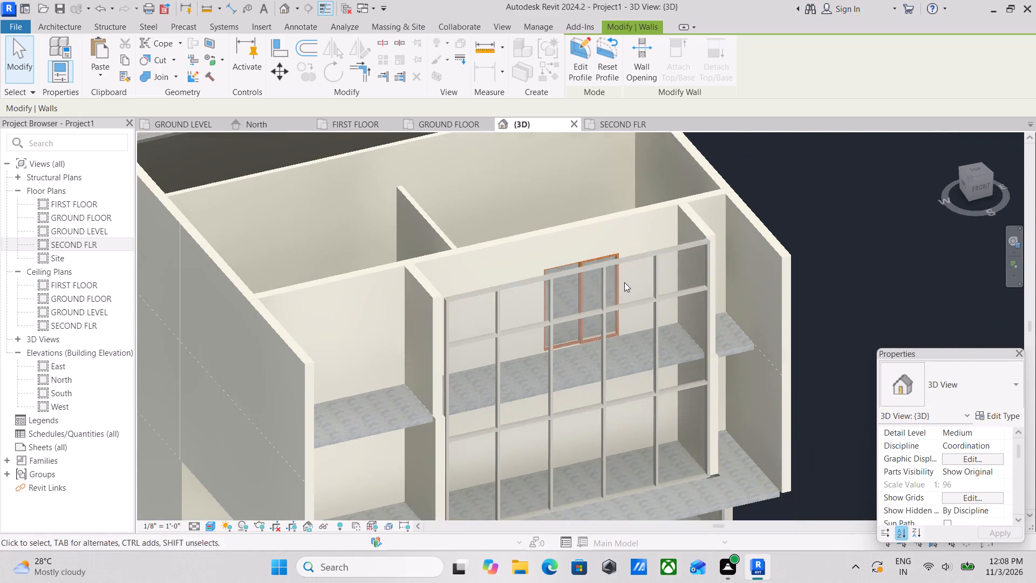
# Examine the building's front from the ground-floor storefront opening back up to the upper curtain wall's mullions.
pyautogui.scroll(-3, 624, 282)
pyautogui.moveTo(647, 304); pyautogui.dragTo(596, 199, button='middle')
pyautogui.scroll(12, 621, 366)
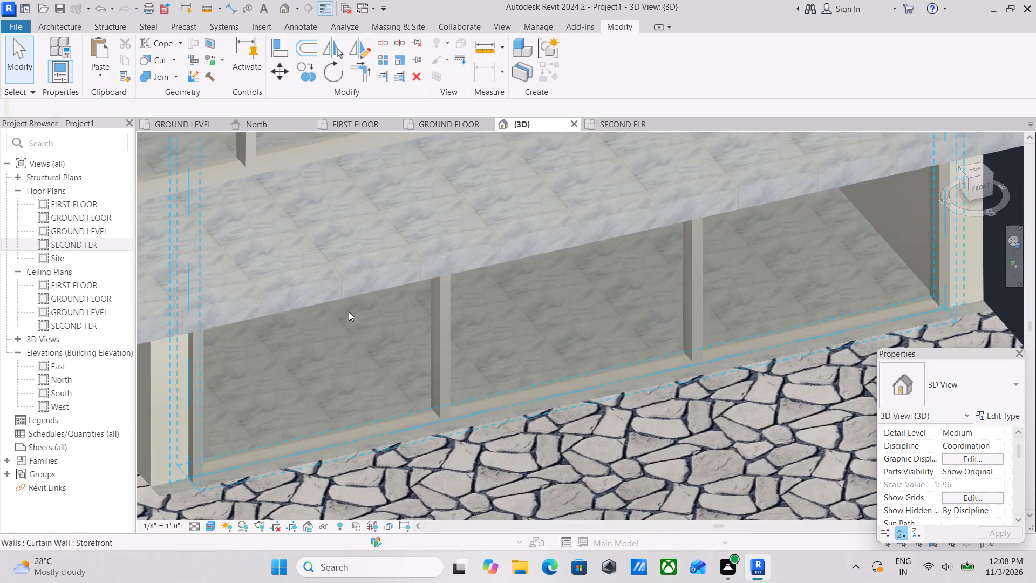
pyautogui.scroll(-1, 345, 289)
pyautogui.moveTo(350, 294); pyautogui.dragTo(709, 511, button='middle')
pyautogui.scroll(-3, 569, 355)
pyautogui.moveTo(565, 351); pyautogui.dragTo(606, 475, button='middle')
pyautogui.moveTo(547, 310); pyautogui.dragTo(623, 502, button='middle')
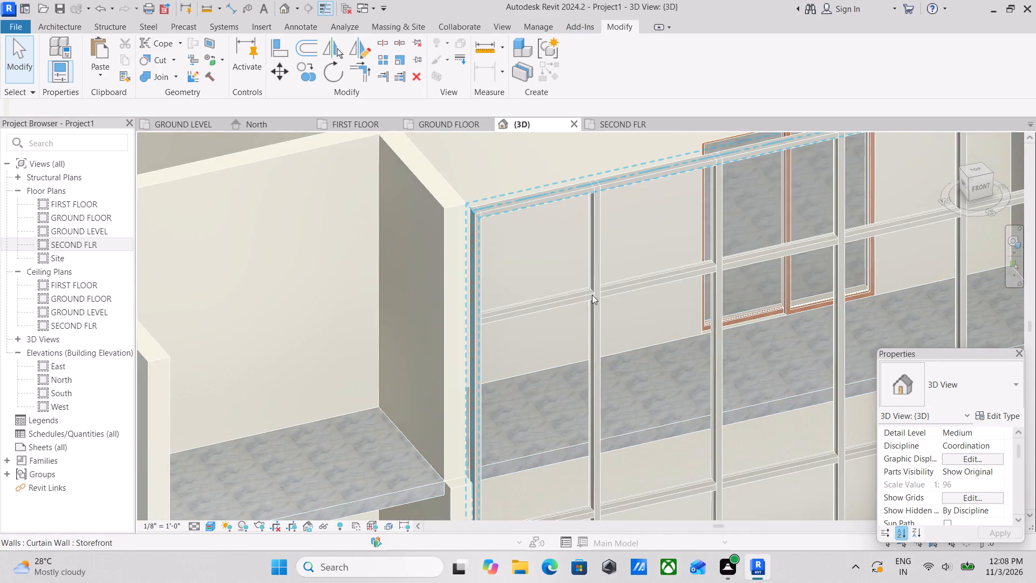
pyautogui.moveTo(592, 301); pyautogui.dragTo(594, 345, button='middle')
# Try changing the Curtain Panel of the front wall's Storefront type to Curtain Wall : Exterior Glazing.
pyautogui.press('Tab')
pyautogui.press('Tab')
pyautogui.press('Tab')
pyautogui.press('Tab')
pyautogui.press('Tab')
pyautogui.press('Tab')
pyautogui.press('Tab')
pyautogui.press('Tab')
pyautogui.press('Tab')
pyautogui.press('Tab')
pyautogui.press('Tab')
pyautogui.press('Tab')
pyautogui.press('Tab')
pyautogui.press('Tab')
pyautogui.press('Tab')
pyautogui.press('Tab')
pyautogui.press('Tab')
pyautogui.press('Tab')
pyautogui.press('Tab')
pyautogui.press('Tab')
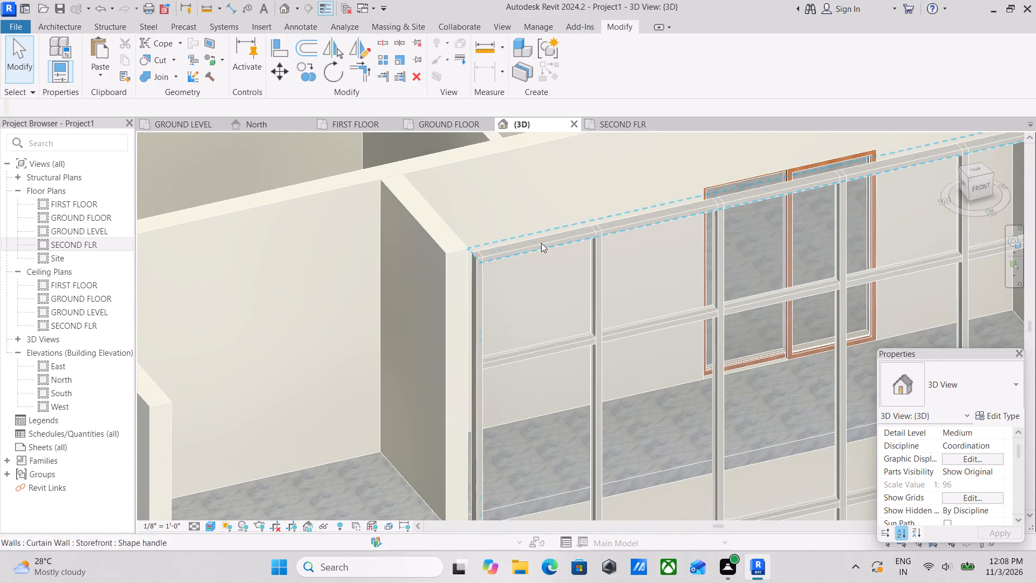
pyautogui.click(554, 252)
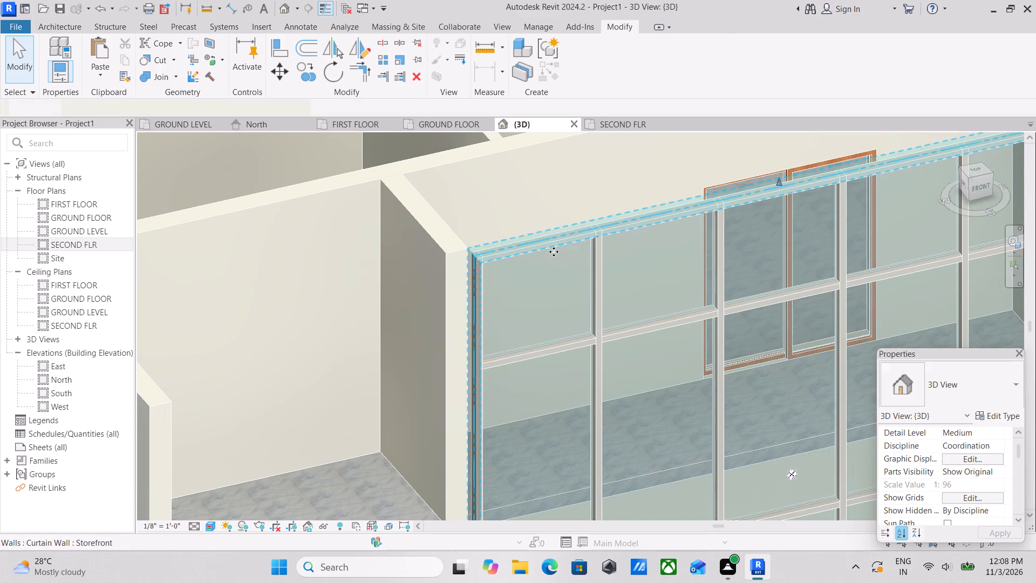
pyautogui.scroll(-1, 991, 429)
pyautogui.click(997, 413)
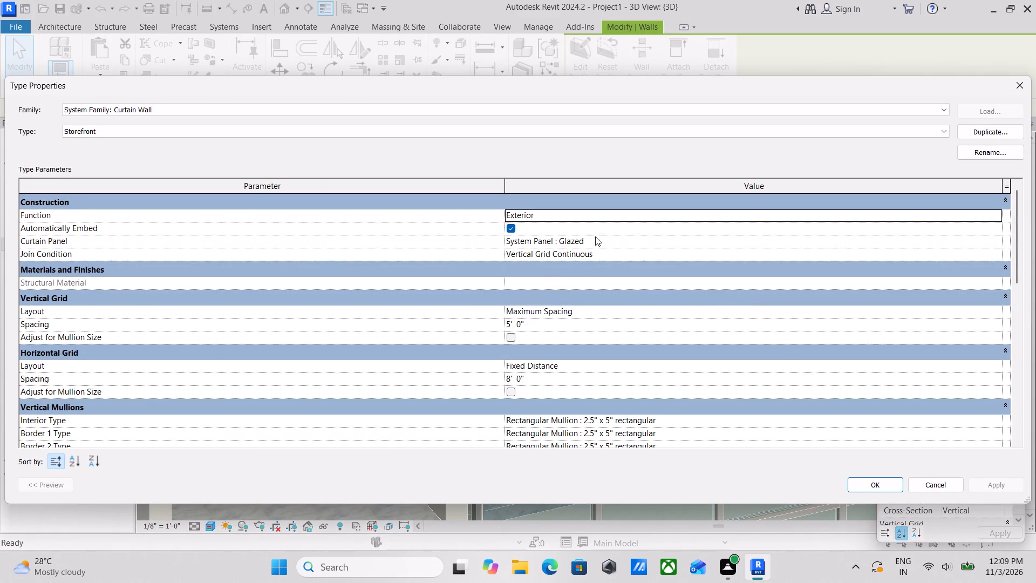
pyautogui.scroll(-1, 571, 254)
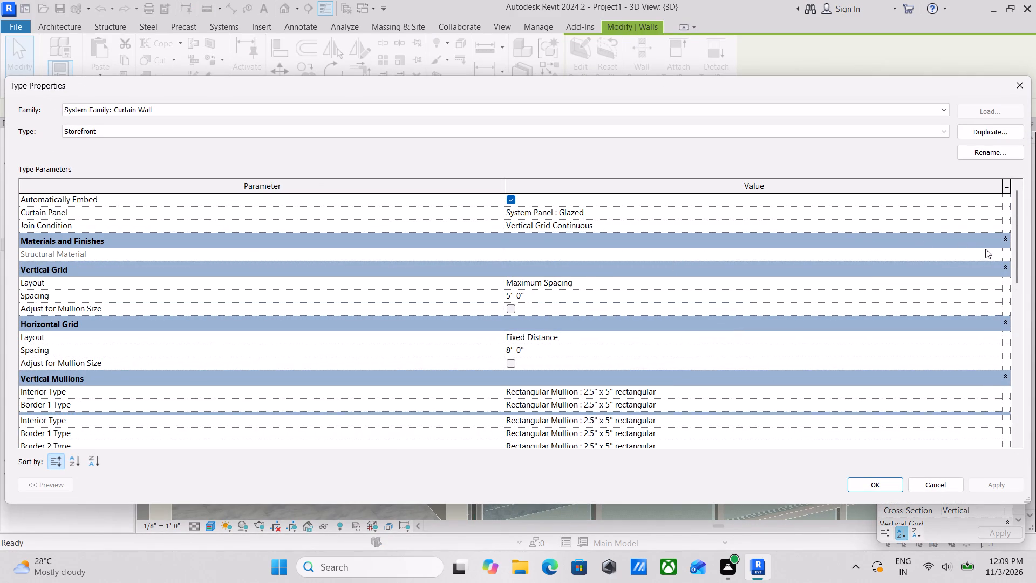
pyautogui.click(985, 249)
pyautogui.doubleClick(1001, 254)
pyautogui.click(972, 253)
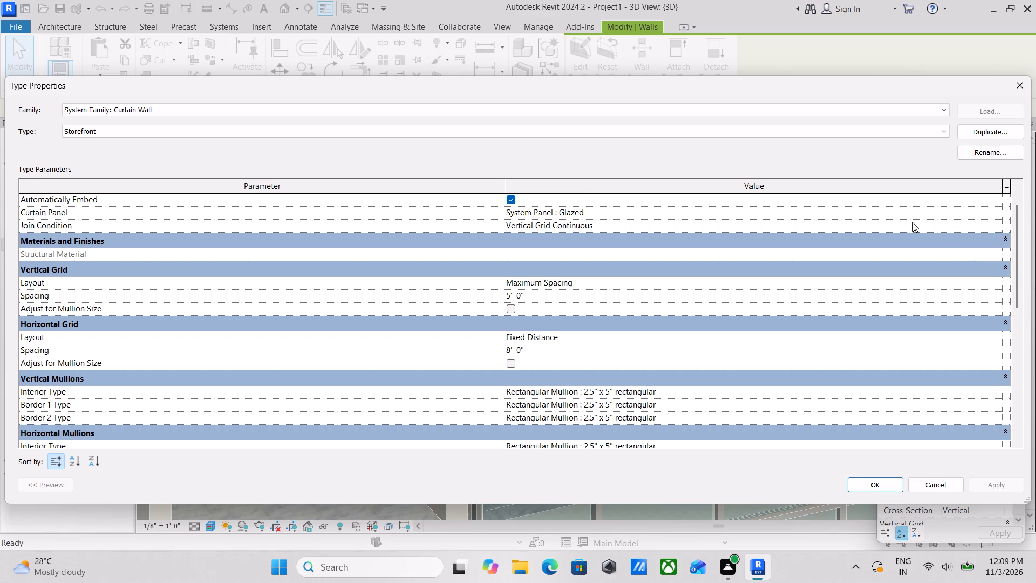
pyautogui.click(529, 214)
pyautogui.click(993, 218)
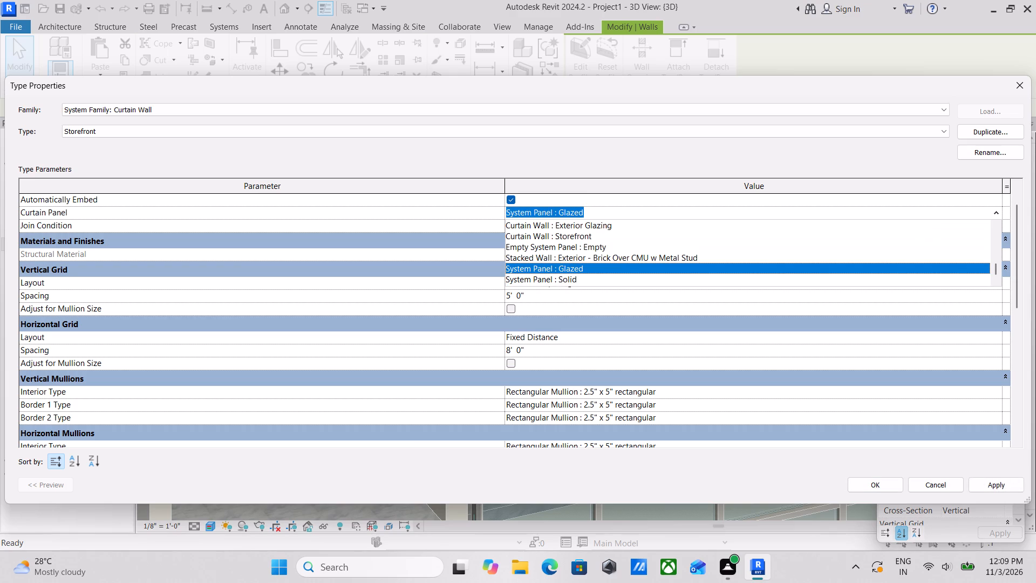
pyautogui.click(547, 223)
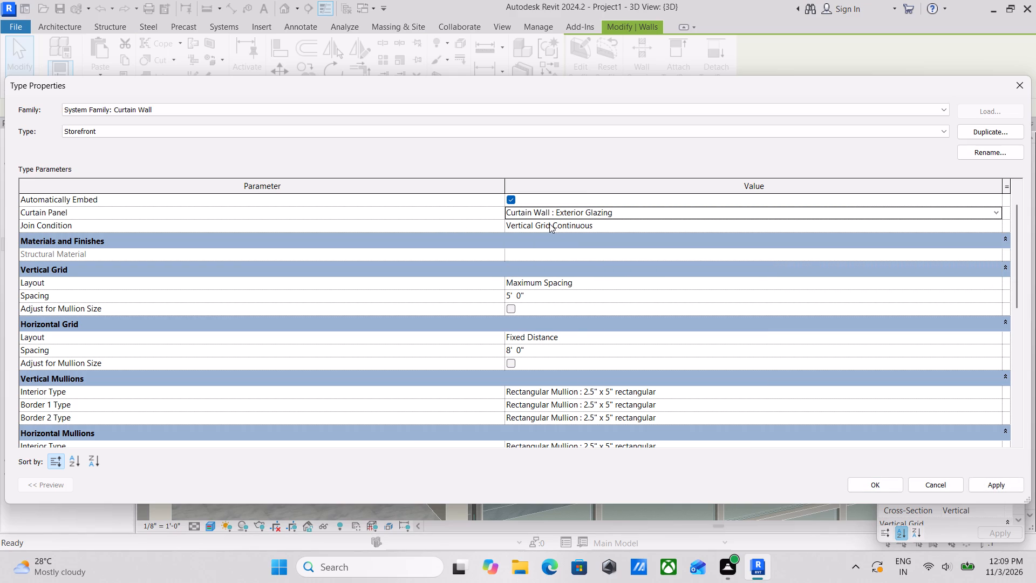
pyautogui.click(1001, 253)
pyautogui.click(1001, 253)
# Review the Storefront type's grid settings and horizontal mullion type options, close without applying changes, and clear the selection.
pyautogui.scroll(-1, 550, 352)
pyautogui.scroll(-1, 714, 346)
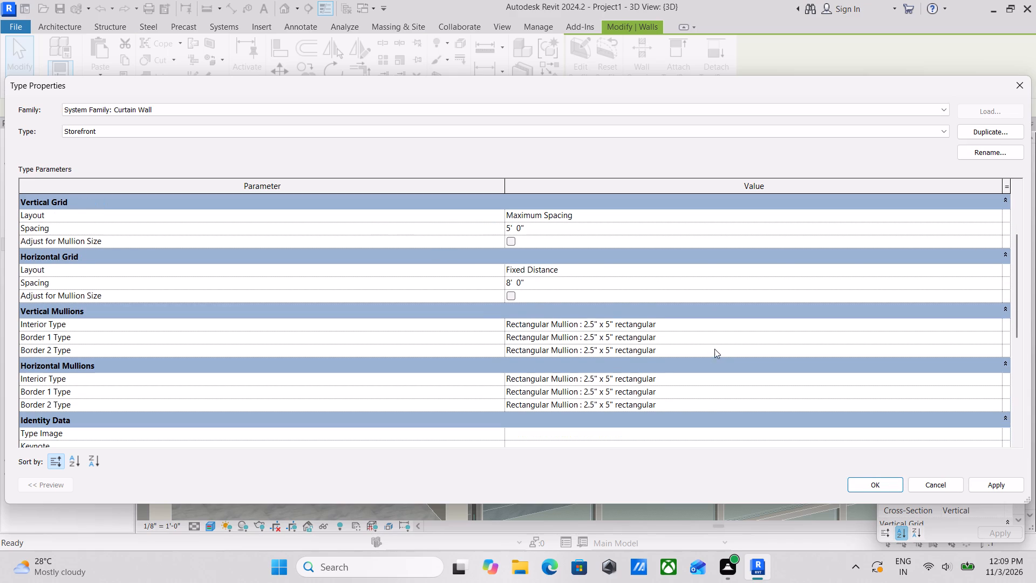
pyautogui.scroll(-3, 787, 385)
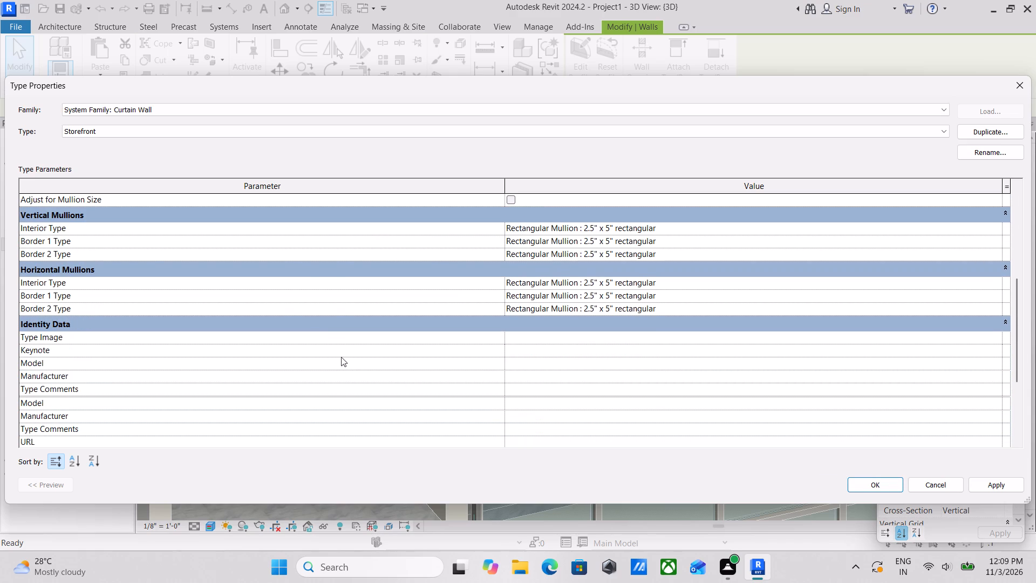
pyautogui.click(112, 280)
pyautogui.click(119, 284)
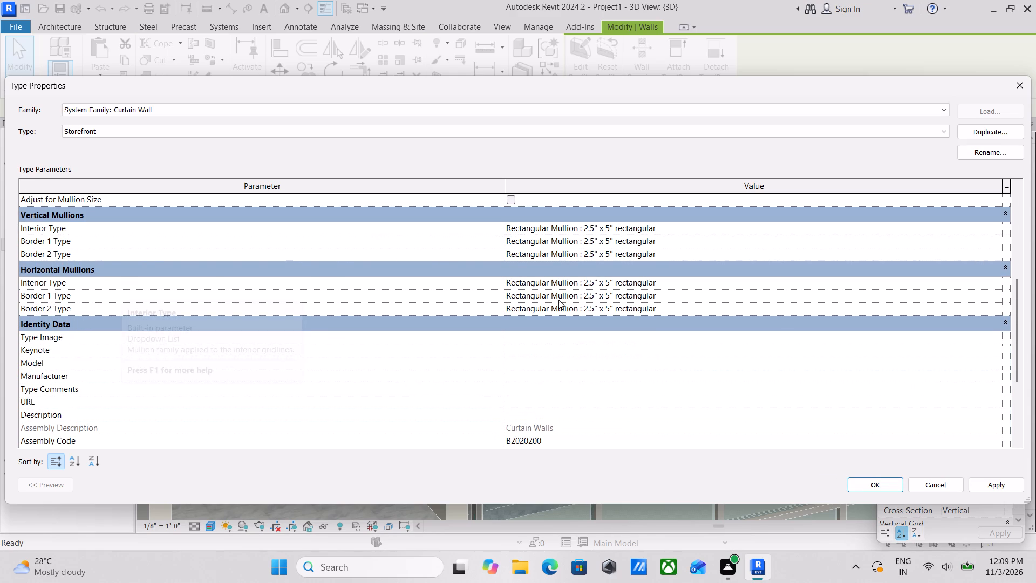
pyautogui.click(988, 285)
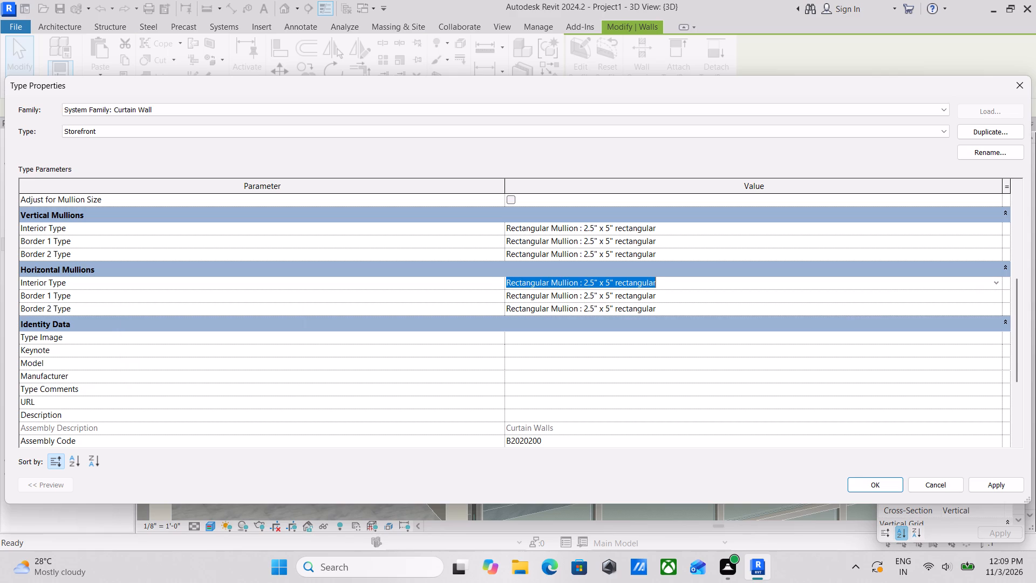
pyautogui.click(992, 284)
pyautogui.click(992, 284)
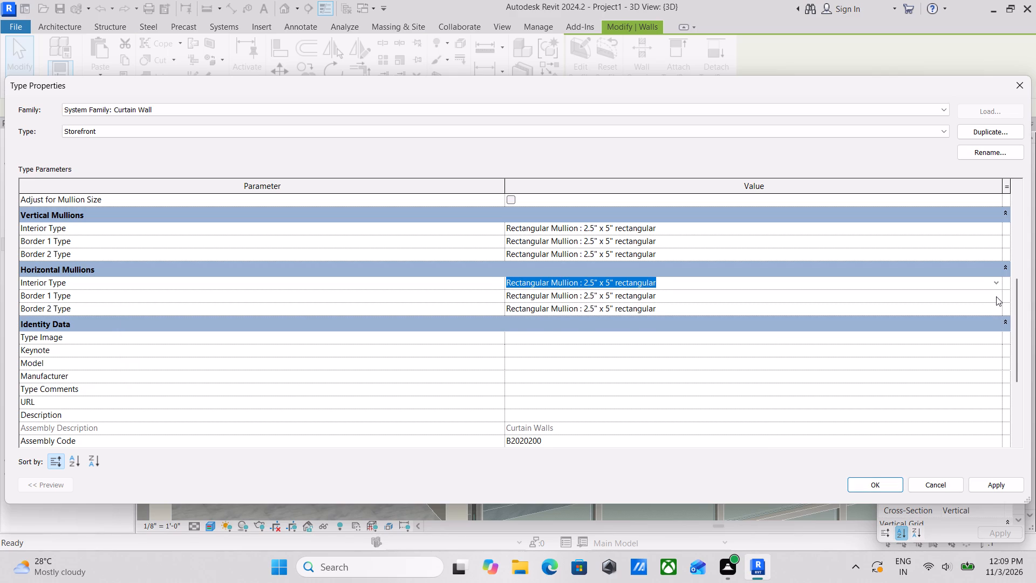
pyautogui.click(996, 296)
pyautogui.click(996, 296)
pyautogui.click(997, 311)
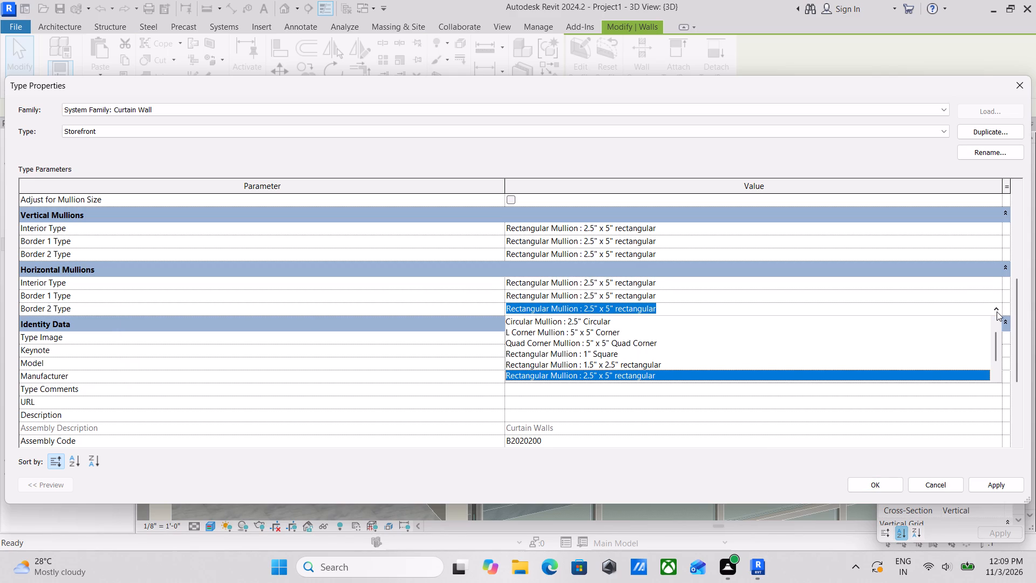
pyautogui.click(997, 311)
pyautogui.scroll(-8, 886, 415)
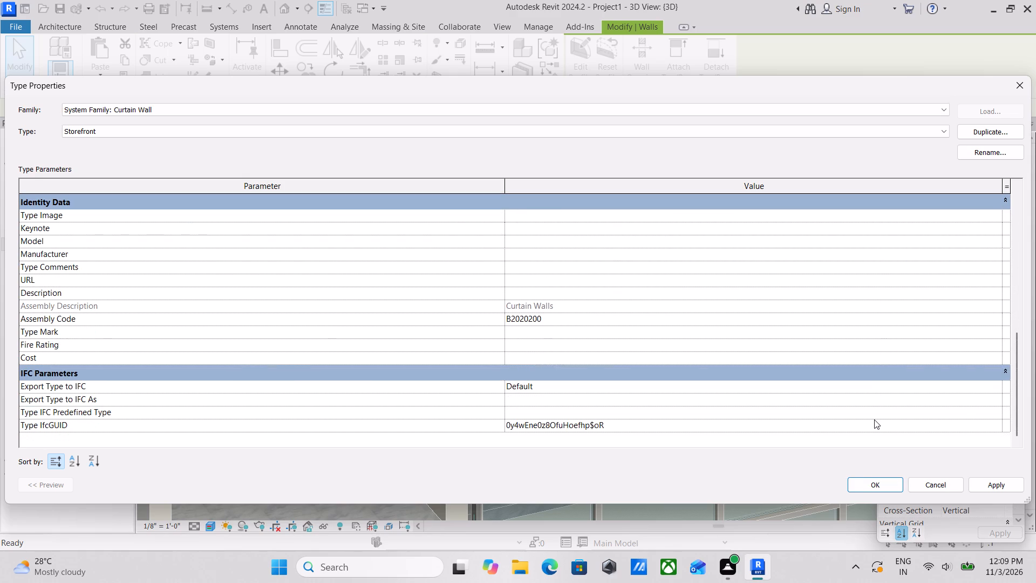
pyautogui.scroll(-3, 874, 419)
pyautogui.click(1027, 93)
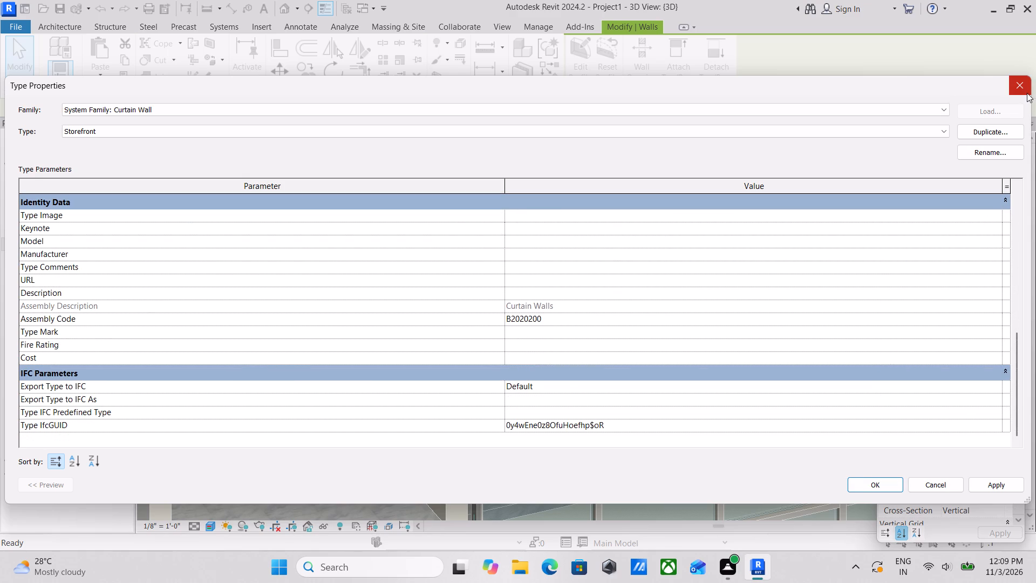
pyautogui.scroll(-3, 796, 336)
pyautogui.press('Escape')
pyautogui.scroll(-8, 623, 336)
pyautogui.press('Escape')
pyautogui.scroll(-2, 582, 352)
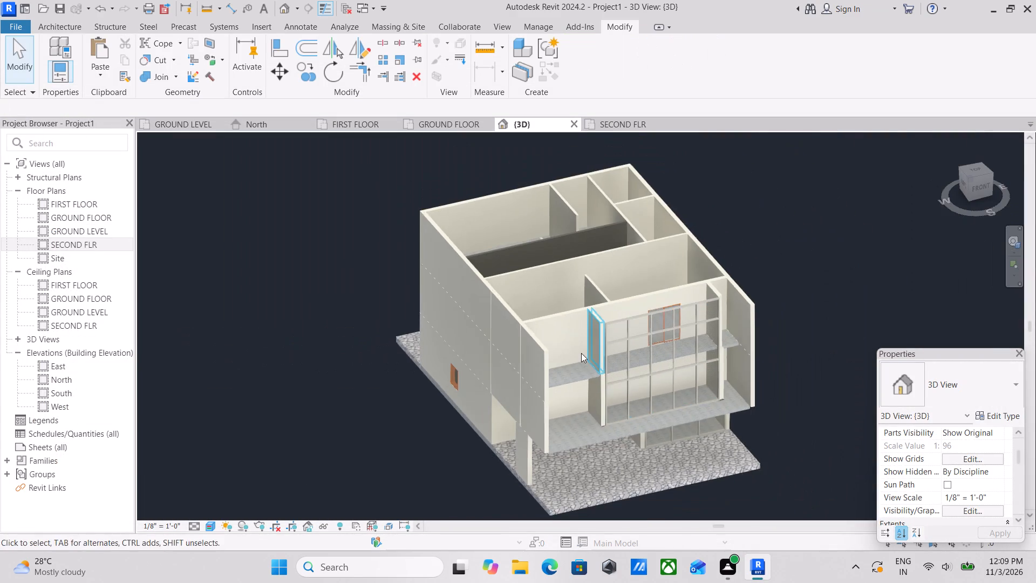
# Move the middle ground-floor window on the building's right side to 14'-0" and 12'-6" from its neighbouring windows.
pyautogui.keyDown('shift'); pyautogui.moveTo(606, 358); pyautogui.dragTo(373, 262, button='middle'); pyautogui.keyUp('shift')
pyautogui.scroll(3, 538, 392)
pyautogui.scroll(4, 648, 410)
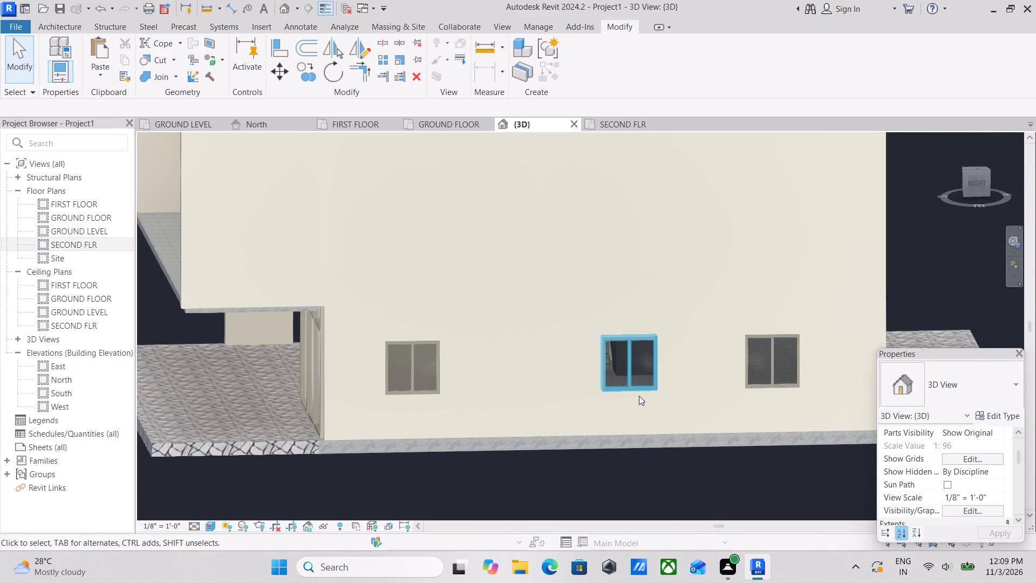
pyautogui.click(632, 385)
pyautogui.scroll(-2, 632, 385)
pyautogui.press('Escape')
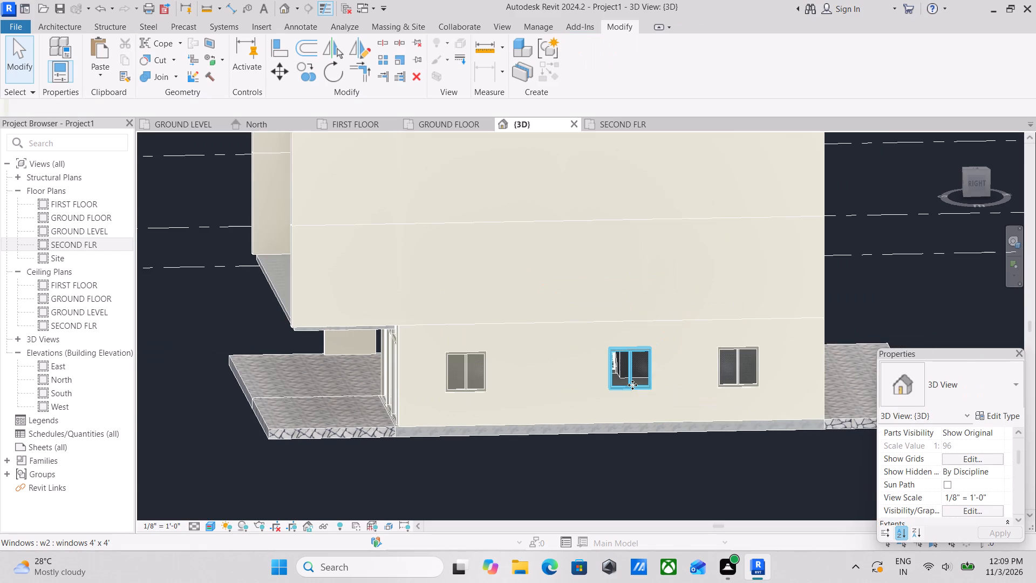
pyautogui.scroll(-1, 632, 385)
pyautogui.press('Escape')
pyautogui.scroll(3, 637, 395)
pyautogui.click(625, 381)
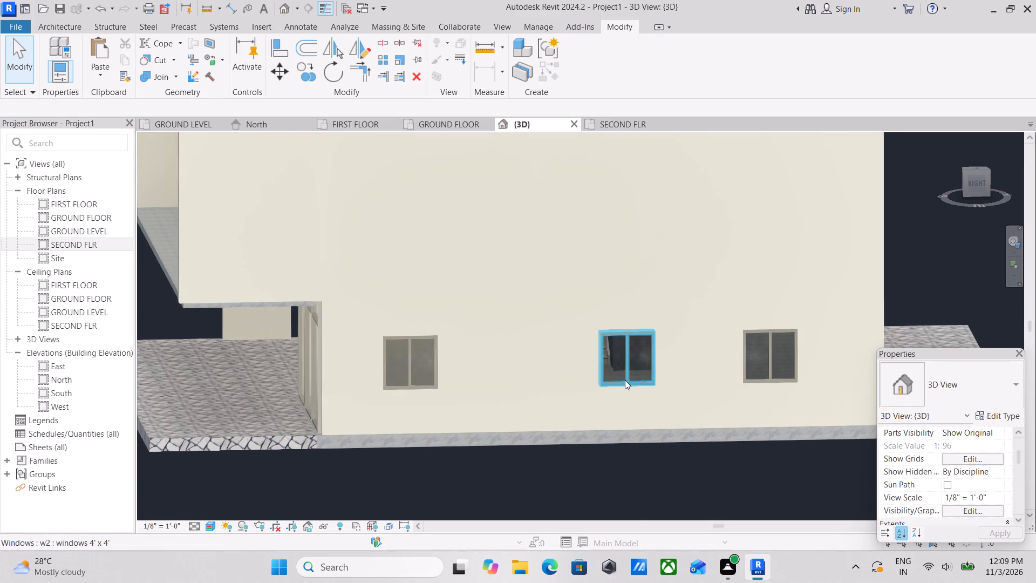
pyautogui.press('Left')
pyautogui.press('Left')
pyautogui.press('Left')
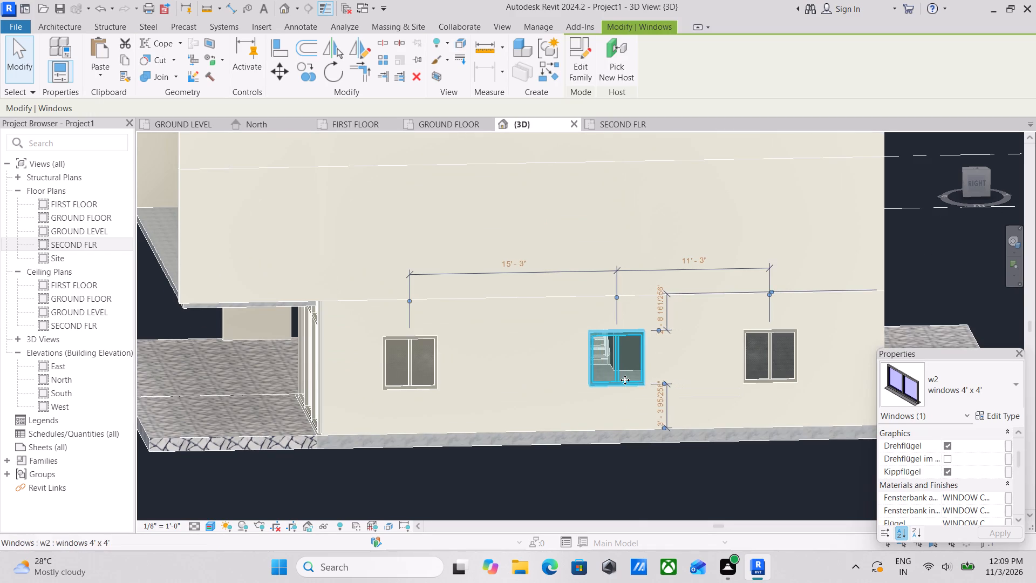
pyautogui.press('Left')
pyautogui.press('Left')
pyautogui.press('Left')
pyautogui.press('Left')
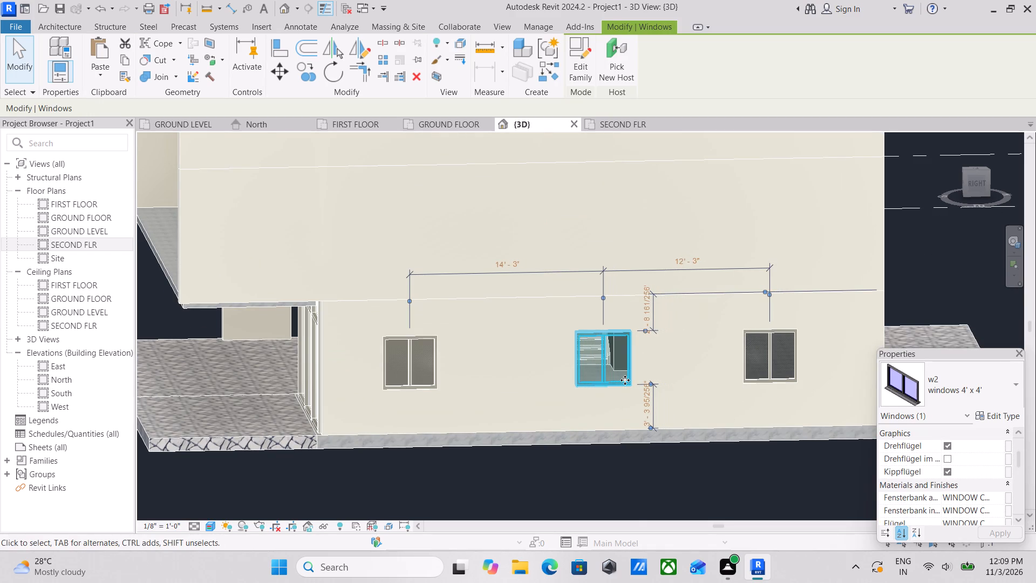
pyautogui.press('Left')
pyautogui.scroll(-6, 625, 380)
pyautogui.press('Escape')
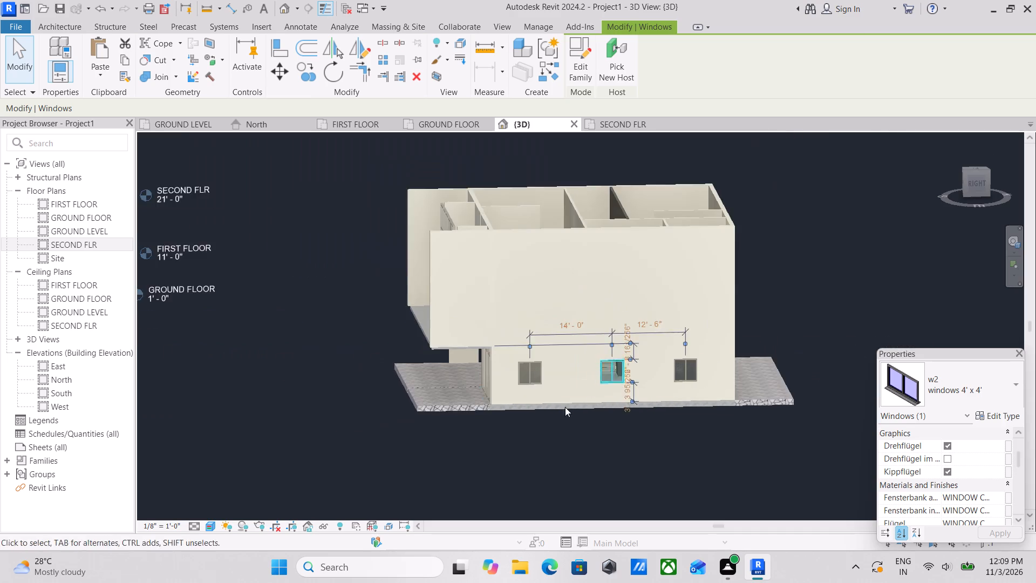
# Examine the building from the side windows to the front Storefront curtain wall and the floor slabs behind it.
pyautogui.scroll(3, 548, 410)
pyautogui.scroll(-2, 568, 336)
pyautogui.moveTo(568, 337); pyautogui.dragTo(612, 381, button='middle')
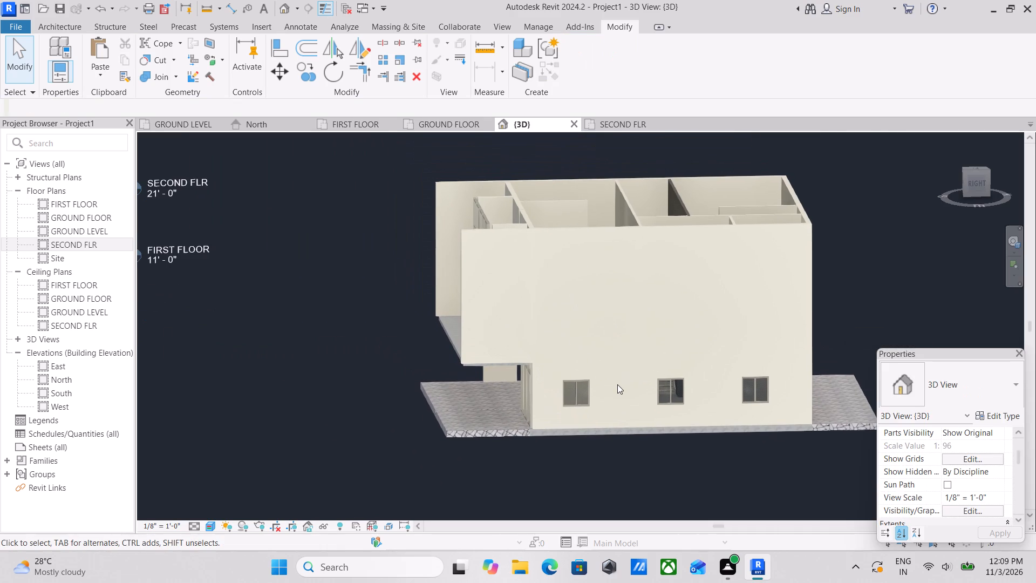
pyautogui.scroll(-2, 609, 402)
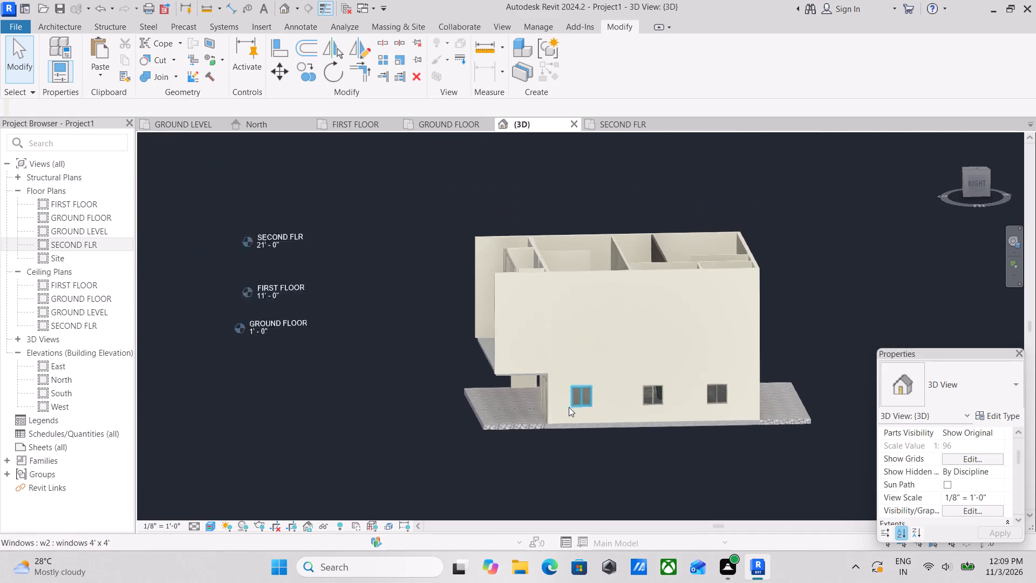
pyautogui.scroll(-1, 569, 407)
pyautogui.keyDown('shift'); pyautogui.moveTo(574, 405); pyautogui.dragTo(758, 395, button='middle'); pyautogui.keyUp('shift')
pyautogui.keyDown('shift'); pyautogui.moveTo(667, 405); pyautogui.dragTo(715, 480, button='middle'); pyautogui.keyUp('shift')
pyautogui.keyDown('shift'); pyautogui.scroll(1, 713, 478); pyautogui.keyUp('shift')
pyautogui.scroll(3, 682, 410)
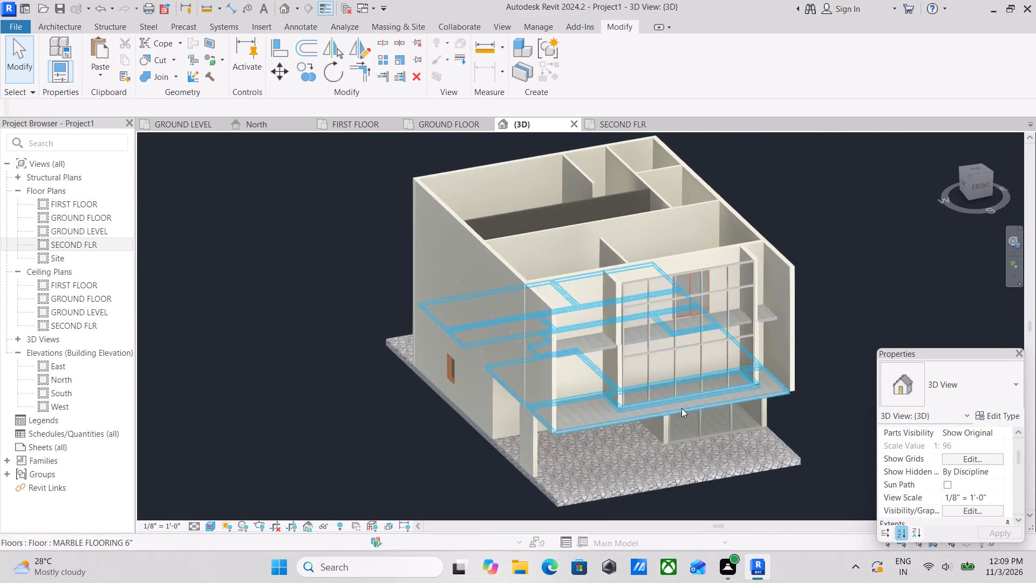
pyautogui.scroll(3, 663, 378)
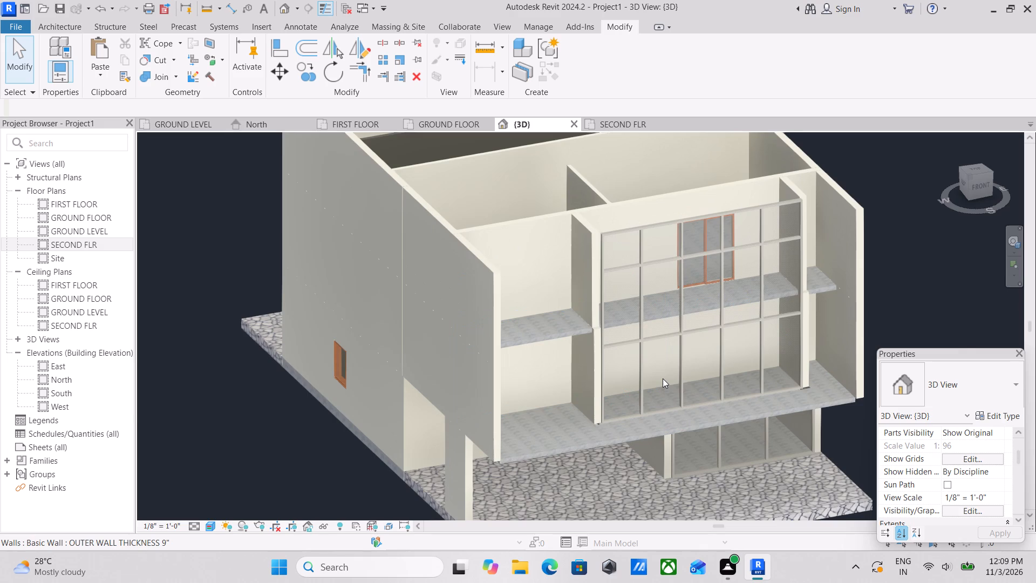
pyautogui.scroll(3, 663, 378)
pyautogui.scroll(-1, 663, 376)
pyautogui.keyDown('shift'); pyautogui.moveTo(662, 376); pyautogui.dragTo(585, 336, button='middle'); pyautogui.keyUp('shift')
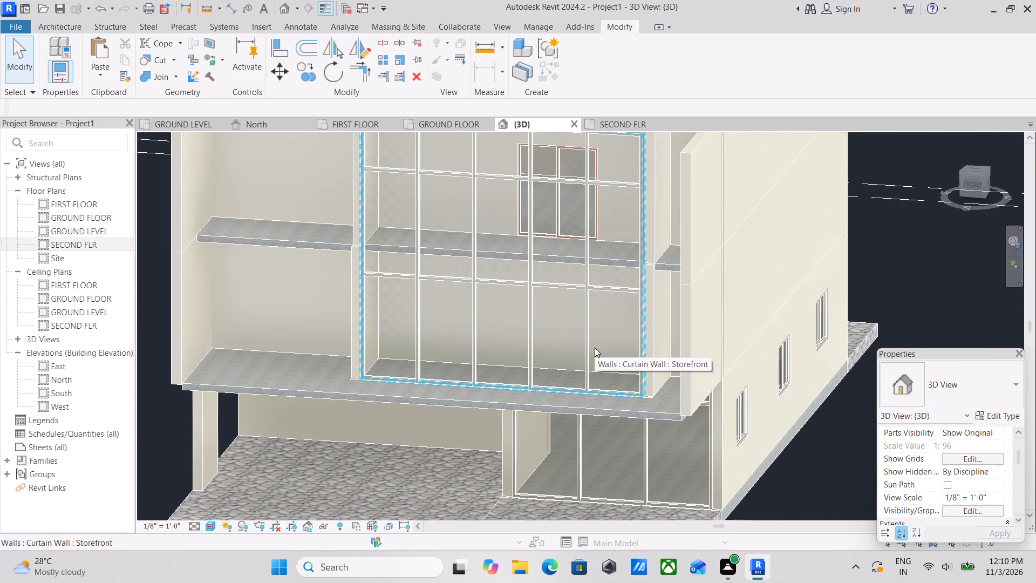
pyautogui.scroll(3, 595, 348)
pyautogui.scroll(-2, 595, 349)
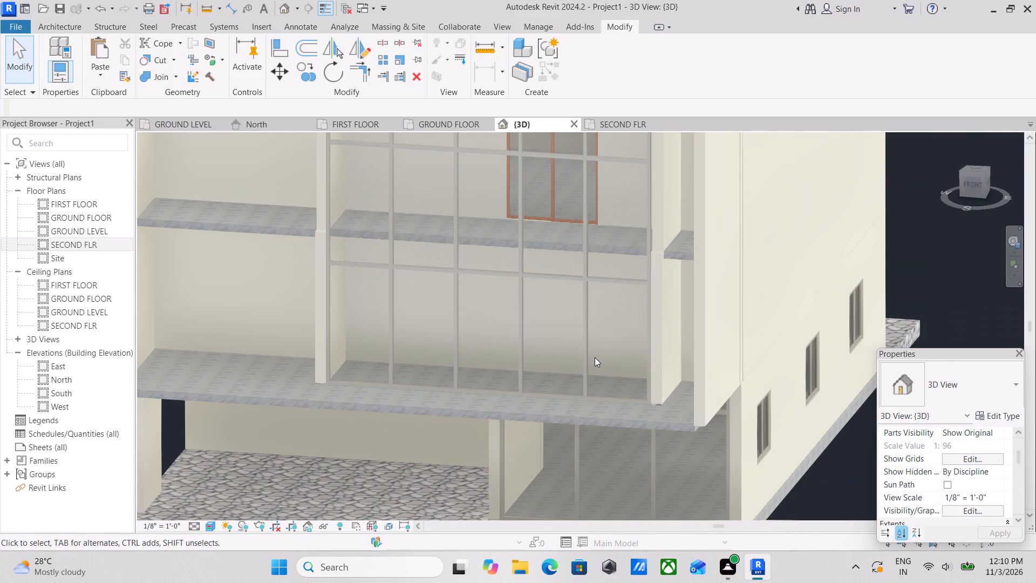
pyautogui.keyDown('shift'); pyautogui.moveTo(547, 345); pyautogui.dragTo(618, 382, button='middle'); pyautogui.keyUp('shift')
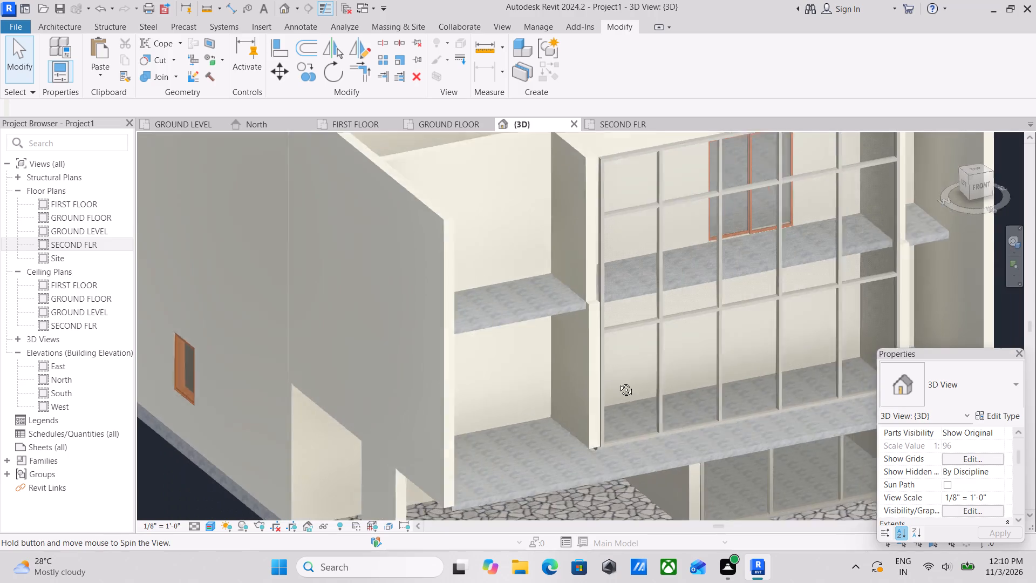
pyautogui.keyDown('shift'); pyautogui.moveTo(618, 382); pyautogui.dragTo(607, 380, button='middle'); pyautogui.keyUp('shift')
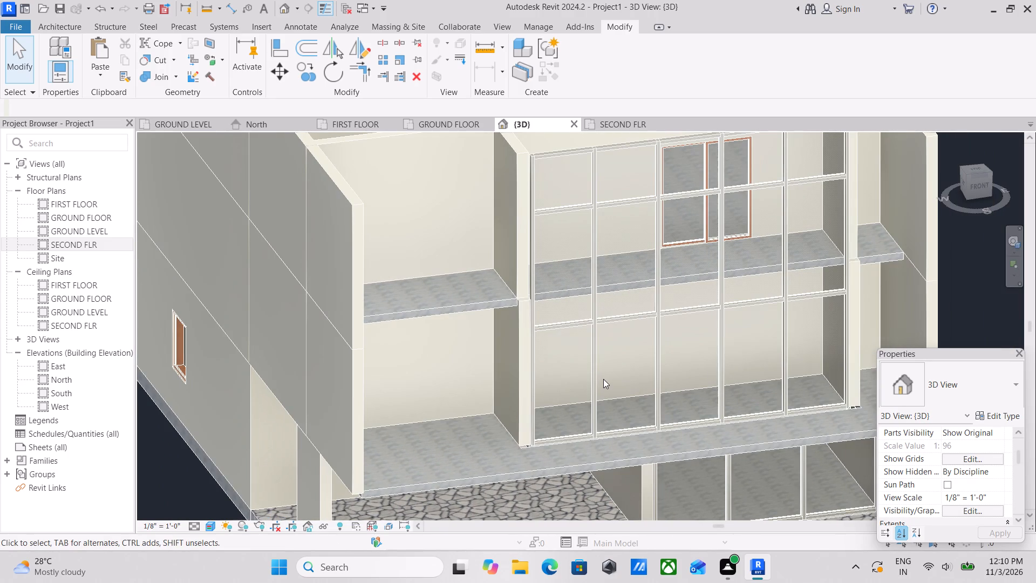
pyautogui.scroll(-2, 603, 379)
pyautogui.moveTo(603, 379); pyautogui.dragTo(603, 425, button='middle')
pyautogui.scroll(-3, 620, 377)
pyautogui.moveTo(620, 378); pyautogui.dragTo(615, 461, button='middle')
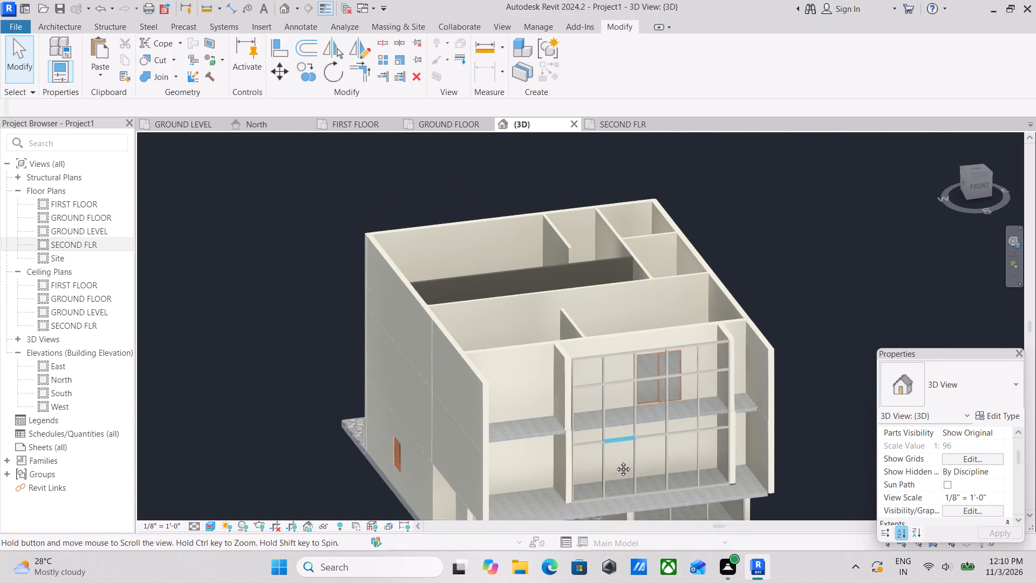
pyautogui.moveTo(615, 461); pyautogui.dragTo(614, 463, button='middle')
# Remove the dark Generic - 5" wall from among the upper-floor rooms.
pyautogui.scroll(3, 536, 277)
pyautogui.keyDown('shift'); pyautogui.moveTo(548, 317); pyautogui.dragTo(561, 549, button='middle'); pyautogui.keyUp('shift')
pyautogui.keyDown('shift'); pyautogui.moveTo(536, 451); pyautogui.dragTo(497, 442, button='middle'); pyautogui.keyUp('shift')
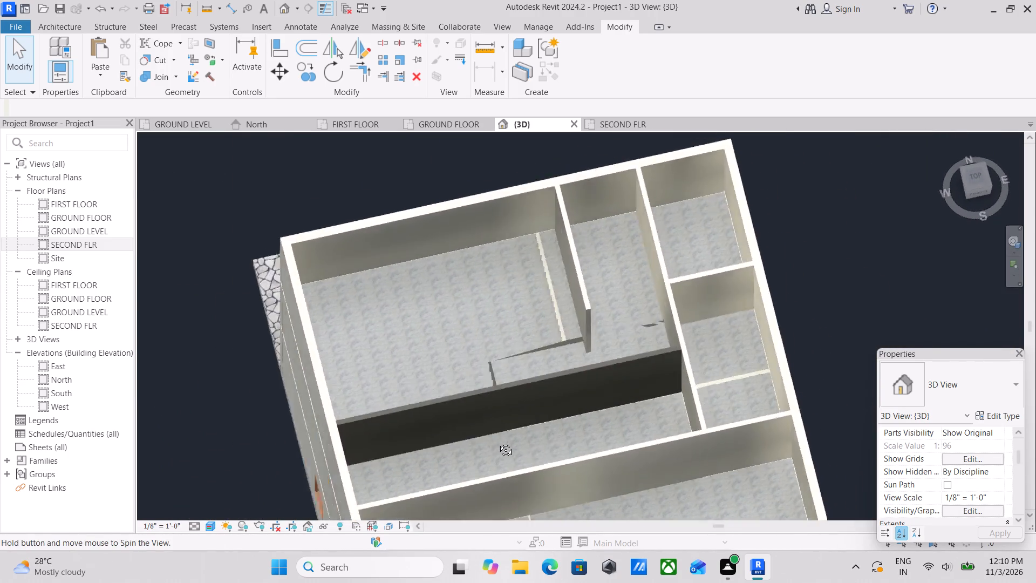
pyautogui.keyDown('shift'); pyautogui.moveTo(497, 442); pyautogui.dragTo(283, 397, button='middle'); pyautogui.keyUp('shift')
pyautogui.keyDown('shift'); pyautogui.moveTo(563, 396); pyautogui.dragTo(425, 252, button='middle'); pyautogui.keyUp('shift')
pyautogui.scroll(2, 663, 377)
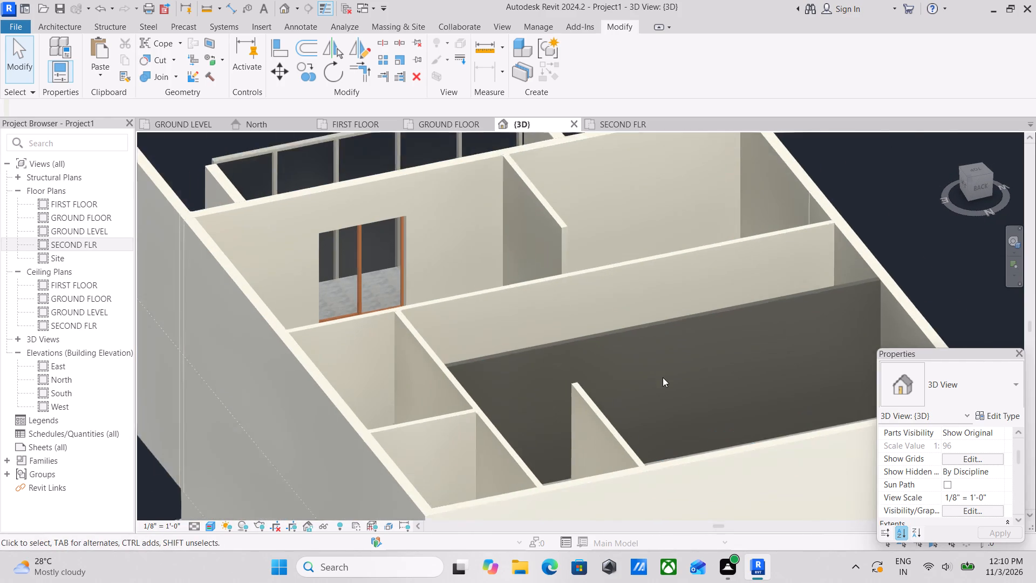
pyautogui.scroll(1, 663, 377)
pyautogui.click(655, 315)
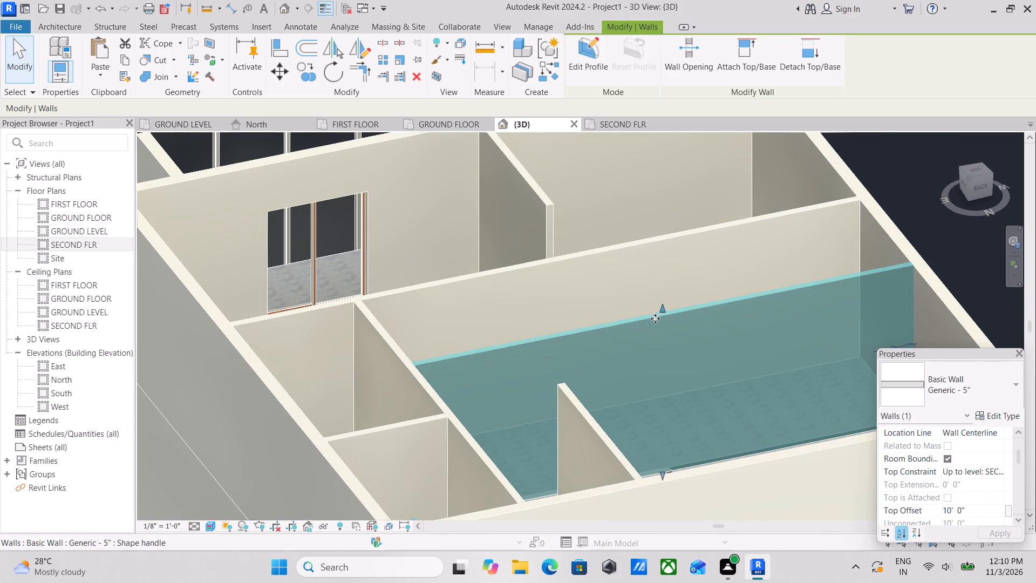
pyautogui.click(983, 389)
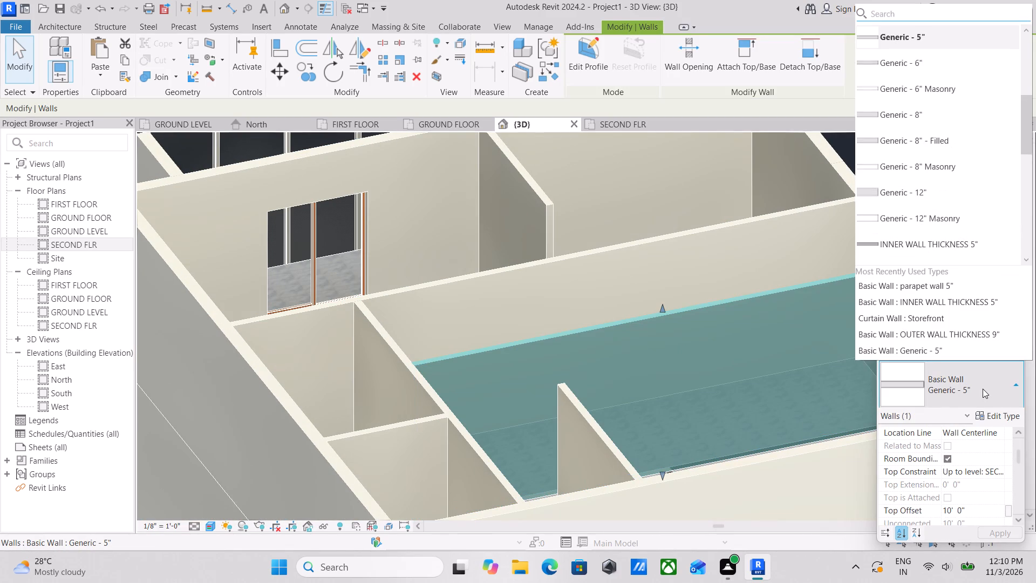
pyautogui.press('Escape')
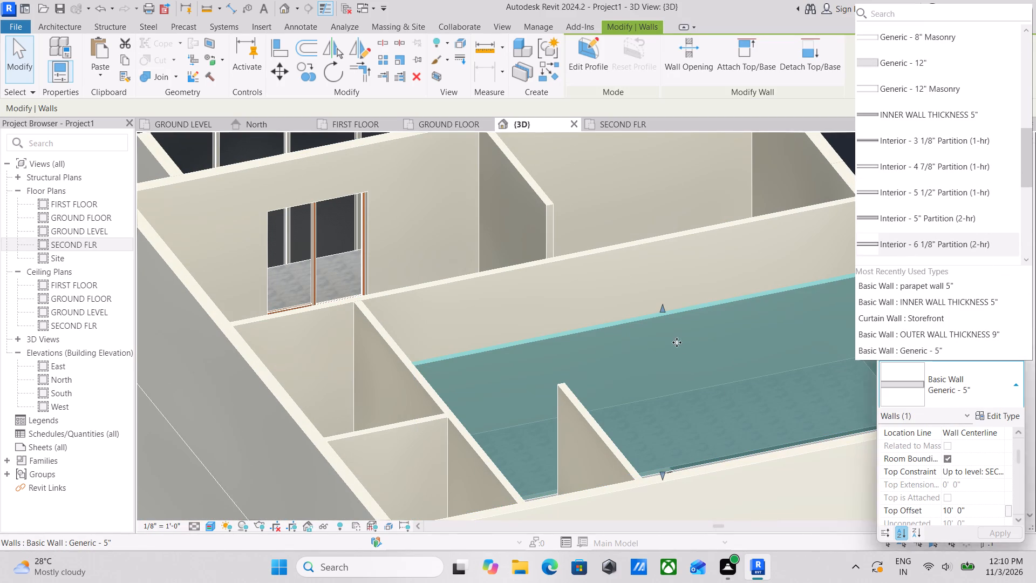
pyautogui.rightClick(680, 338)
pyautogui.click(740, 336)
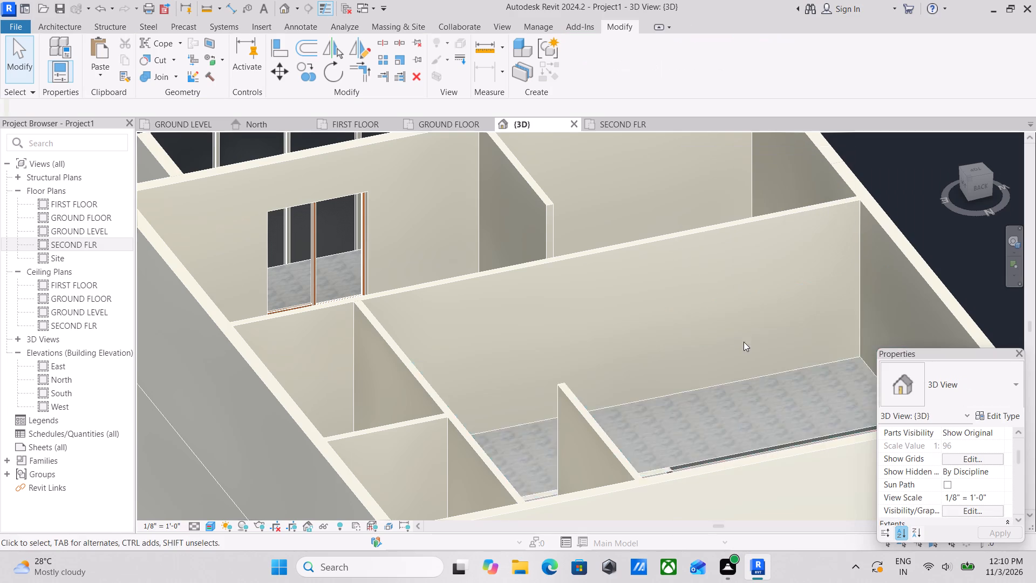
# Examine the upper-floor rooms and the front and side facades from several angles.
pyautogui.scroll(-7, 744, 342)
pyautogui.keyDown('shift'); pyautogui.moveTo(706, 374); pyautogui.dragTo(819, 559, button='middle'); pyautogui.keyUp('shift')
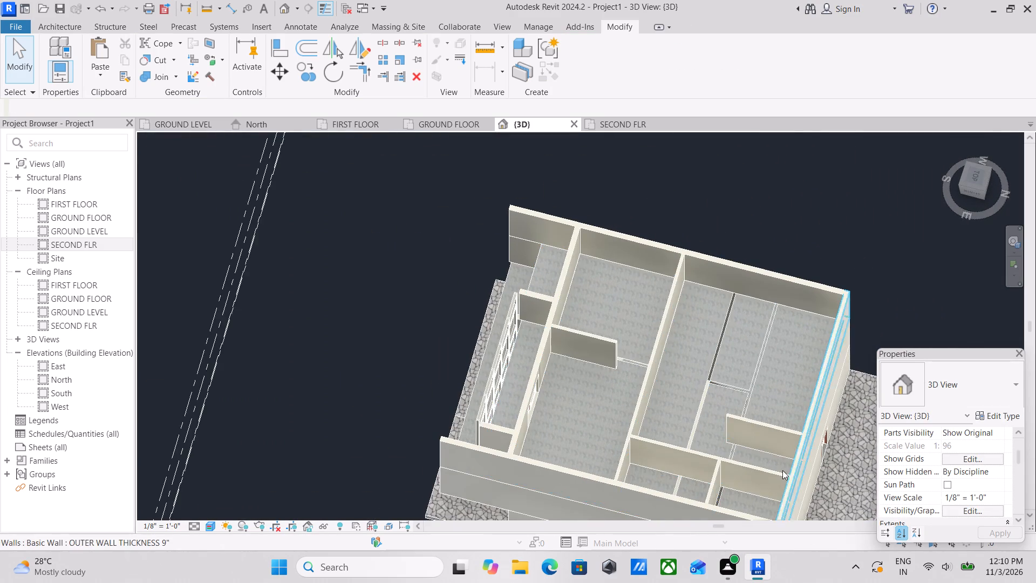
pyautogui.scroll(2, 768, 438)
pyautogui.keyDown('shift'); pyautogui.moveTo(738, 383); pyautogui.dragTo(854, 247, button='middle'); pyautogui.keyUp('shift')
pyautogui.scroll(1, 857, 273)
pyautogui.scroll(-1, 774, 349)
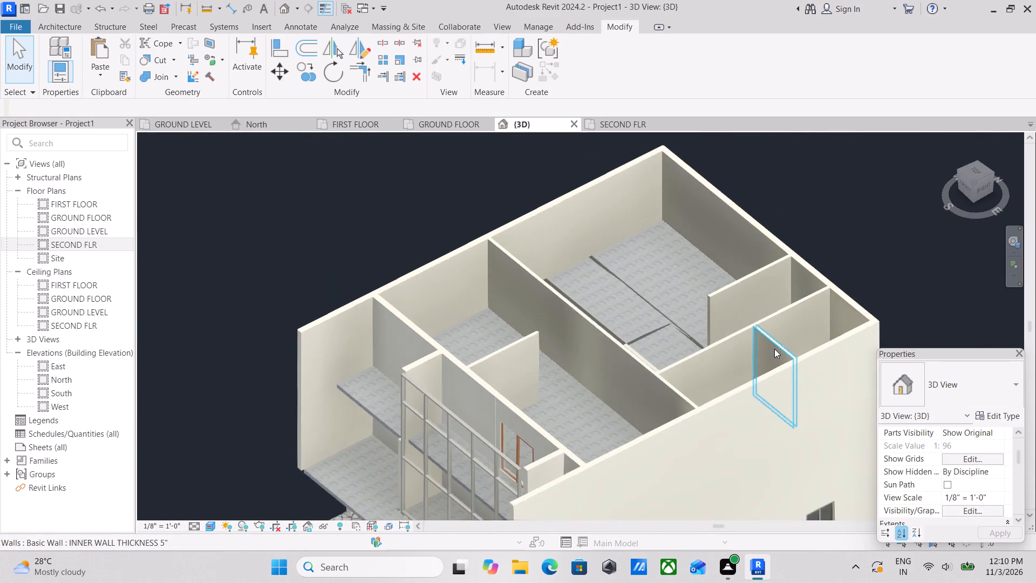
pyautogui.keyDown('shift'); pyautogui.moveTo(774, 349); pyautogui.dragTo(840, 256, button='middle'); pyautogui.keyUp('shift')
pyautogui.scroll(-1, 726, 408)
pyautogui.moveTo(728, 387); pyautogui.dragTo(773, 232, button='middle')
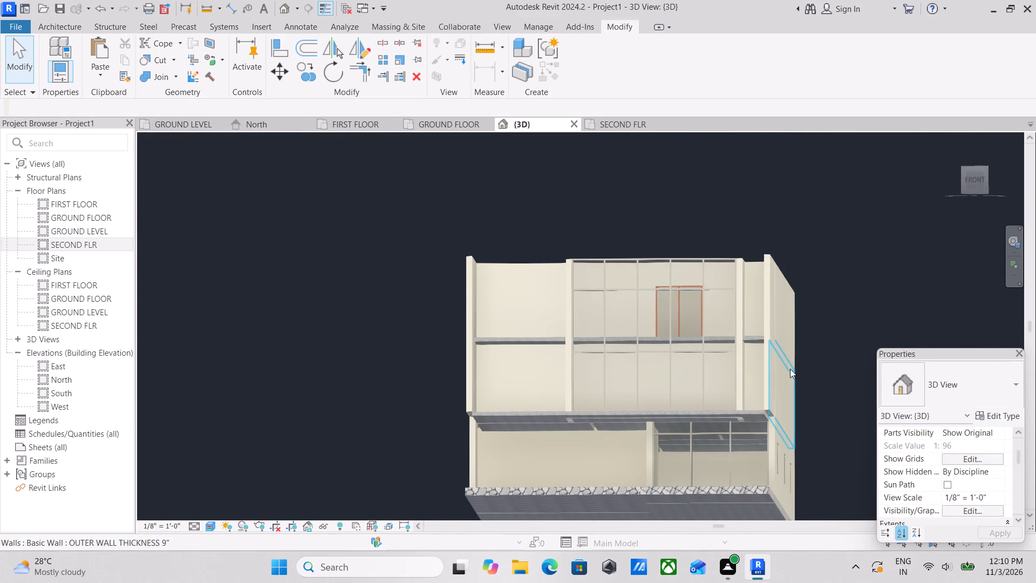
pyautogui.scroll(2, 725, 397)
pyautogui.keyDown('shift'); pyautogui.moveTo(626, 411); pyautogui.dragTo(727, 558, button='middle'); pyautogui.keyUp('shift')
pyautogui.keyDown('shift'); pyautogui.scroll(-1, 627, 412); pyautogui.keyUp('shift')
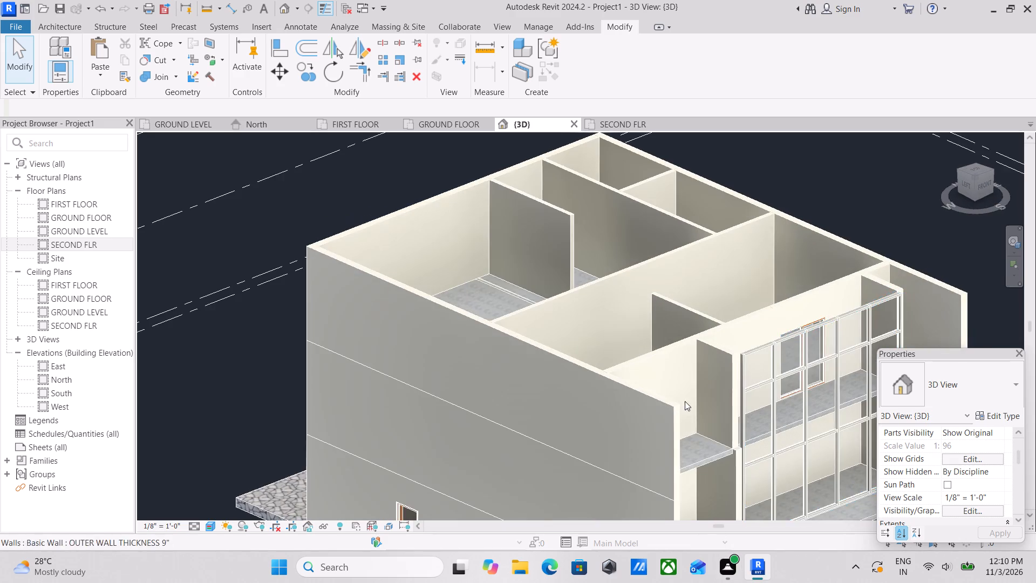
pyautogui.middleClick(684, 401)
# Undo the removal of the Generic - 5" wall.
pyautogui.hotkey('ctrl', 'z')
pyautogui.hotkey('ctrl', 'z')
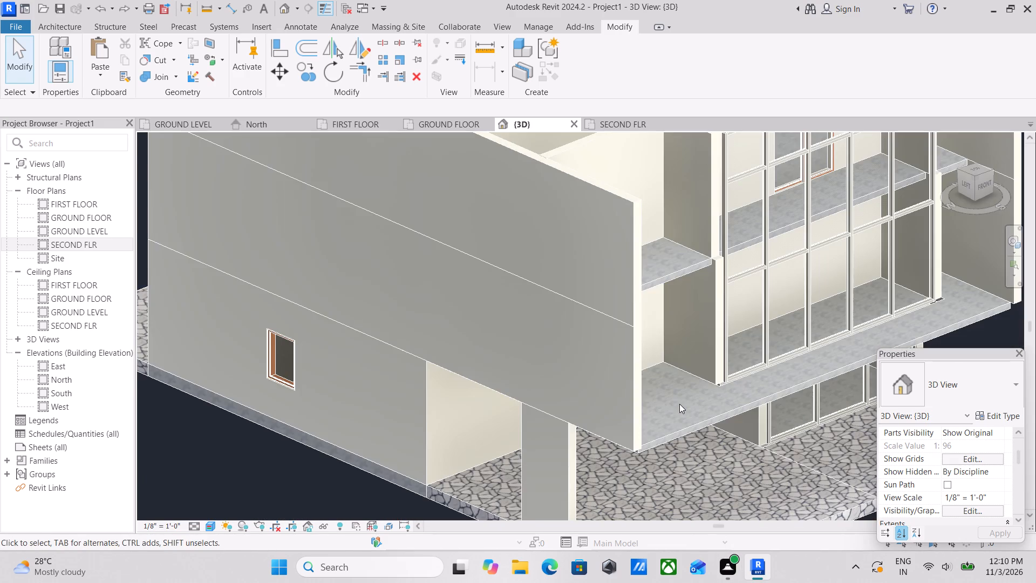
# Change the dark Generic - 5" upper-floor wall to the Basic Wall type INNER WALL THICKNESS 5" and clear the selection.
pyautogui.scroll(-3, 679, 404)
pyautogui.moveTo(673, 319); pyautogui.dragTo(683, 506, button='middle')
pyautogui.scroll(-3, 665, 414)
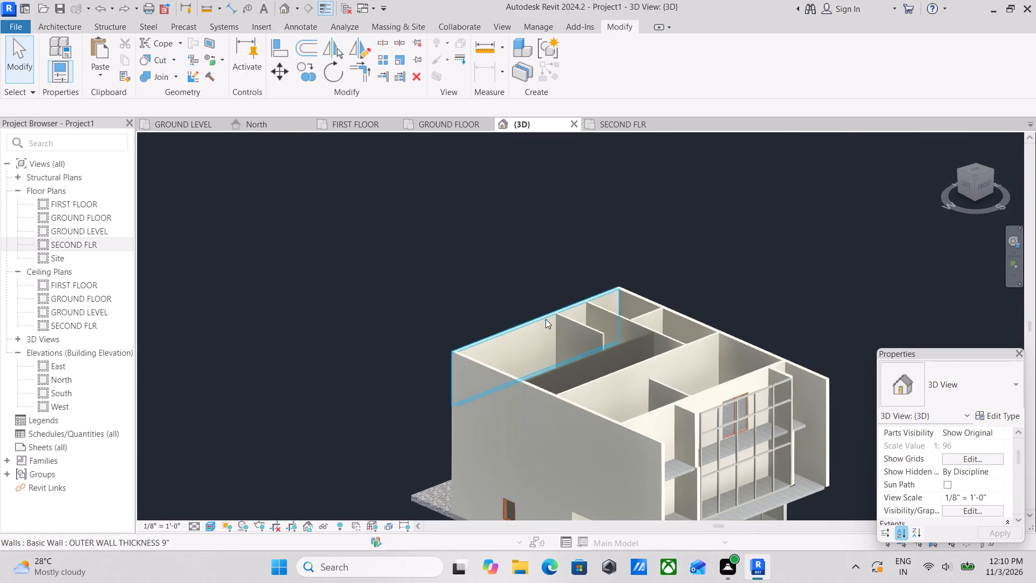
pyautogui.scroll(3, 550, 325)
pyautogui.scroll(2, 596, 375)
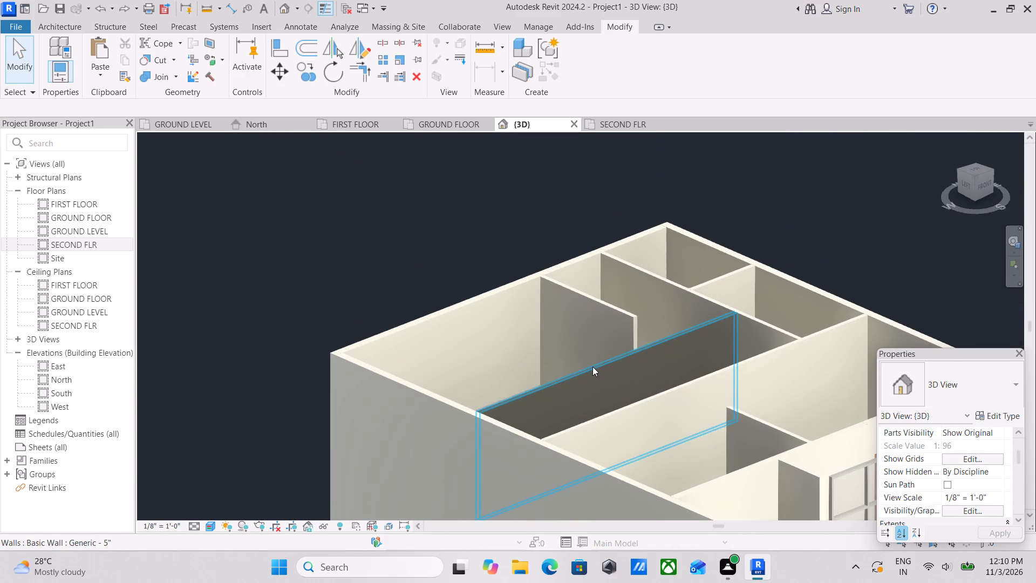
pyautogui.click(592, 367)
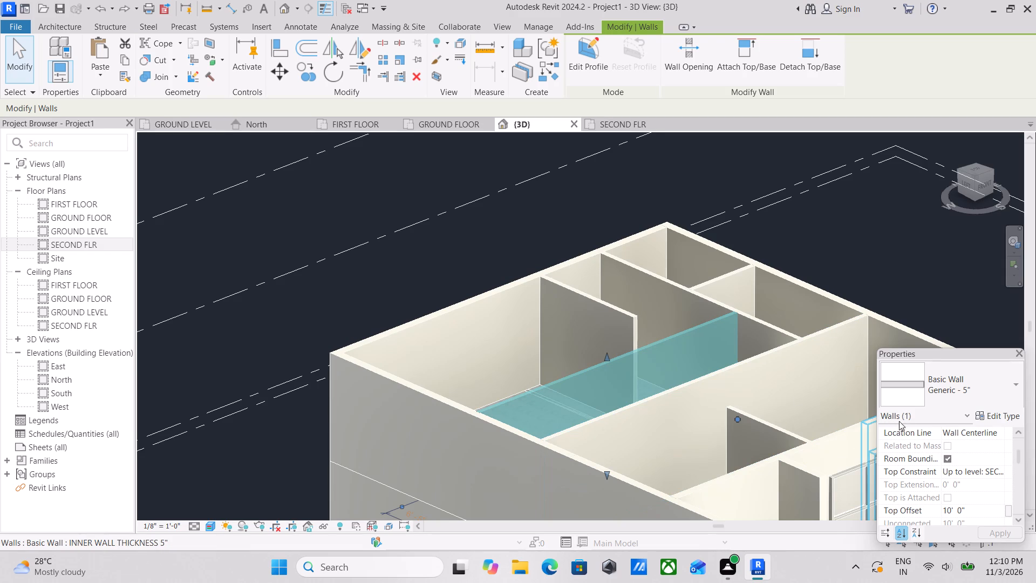
pyautogui.click(985, 401)
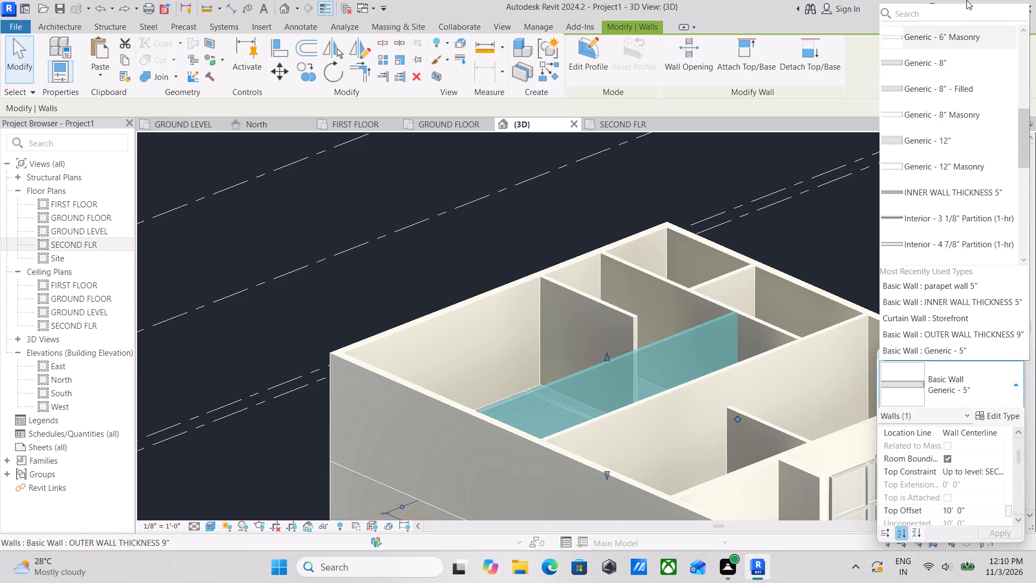
pyautogui.scroll(2, 955, 99)
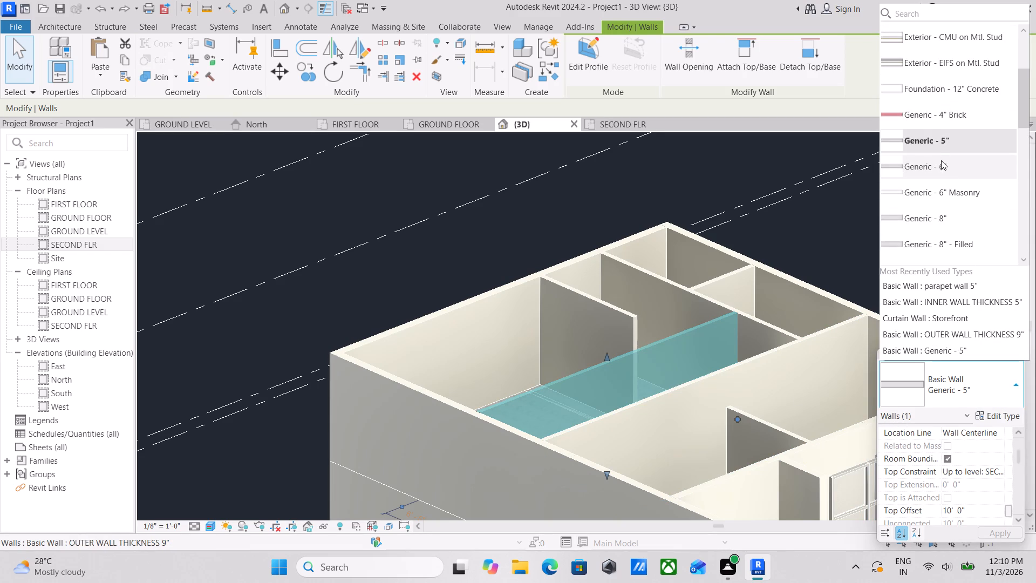
pyautogui.scroll(-3, 942, 170)
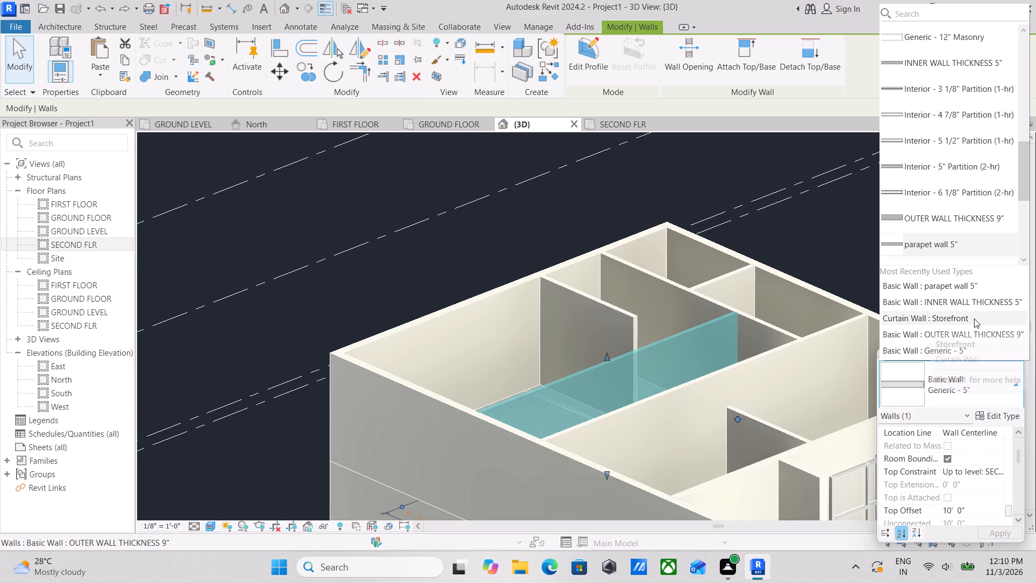
pyautogui.click(974, 304)
pyautogui.scroll(-2, 681, 342)
pyautogui.press('Escape')
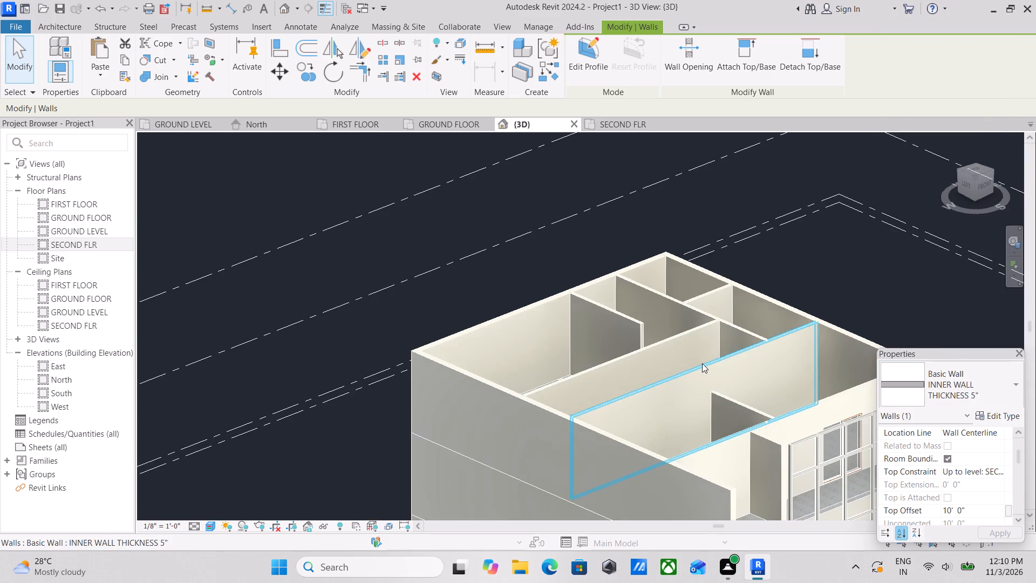
# Examine the front curtain wall, the side facade windows and the open upper-floor rooms from several angles in 3D.
pyautogui.scroll(-6, 739, 345)
pyautogui.keyDown('shift'); pyautogui.moveTo(738, 358); pyautogui.dragTo(544, 310, button='middle'); pyautogui.keyUp('shift')
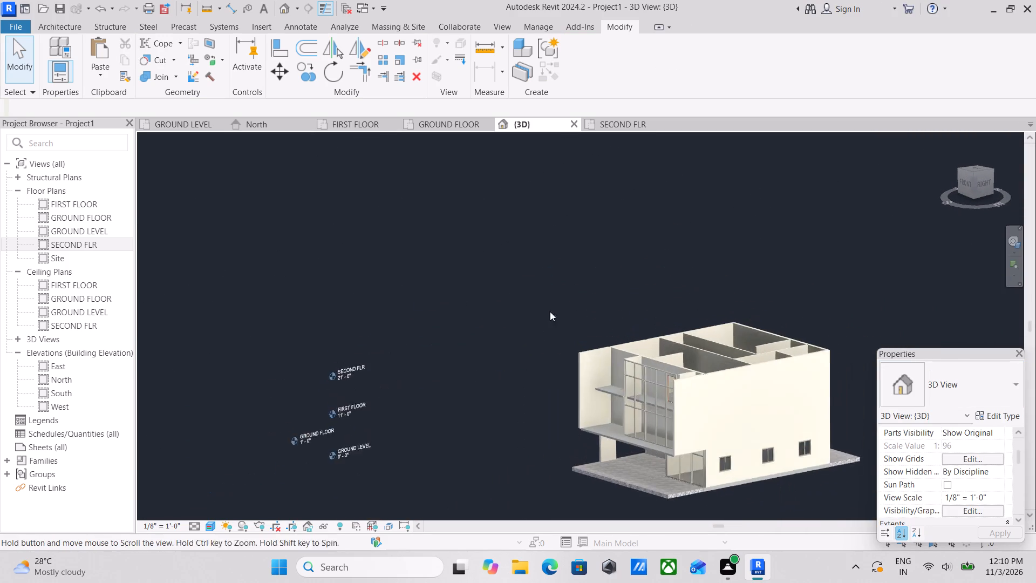
pyautogui.scroll(1, 550, 311)
pyautogui.scroll(2, 599, 360)
pyautogui.scroll(-3, 599, 360)
pyautogui.moveTo(596, 356); pyautogui.dragTo(413, 256, button='middle')
pyautogui.scroll(3, 453, 343)
pyautogui.moveTo(426, 318); pyautogui.dragTo(427, 318, button='middle')
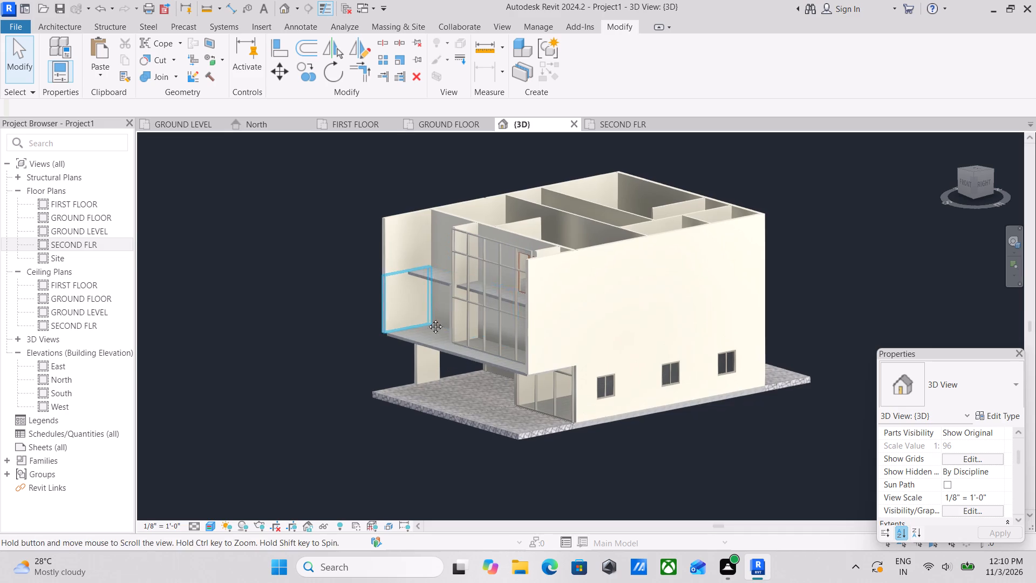
pyautogui.moveTo(427, 318); pyautogui.dragTo(458, 337, button='middle')
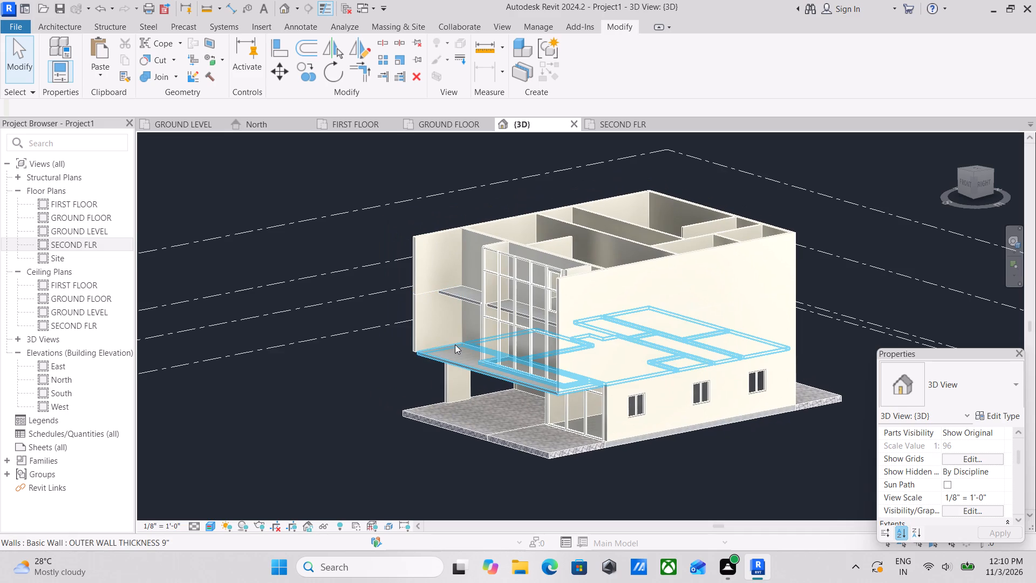
pyautogui.scroll(-3, 526, 297)
pyautogui.moveTo(526, 302); pyautogui.dragTo(674, 409, button='middle')
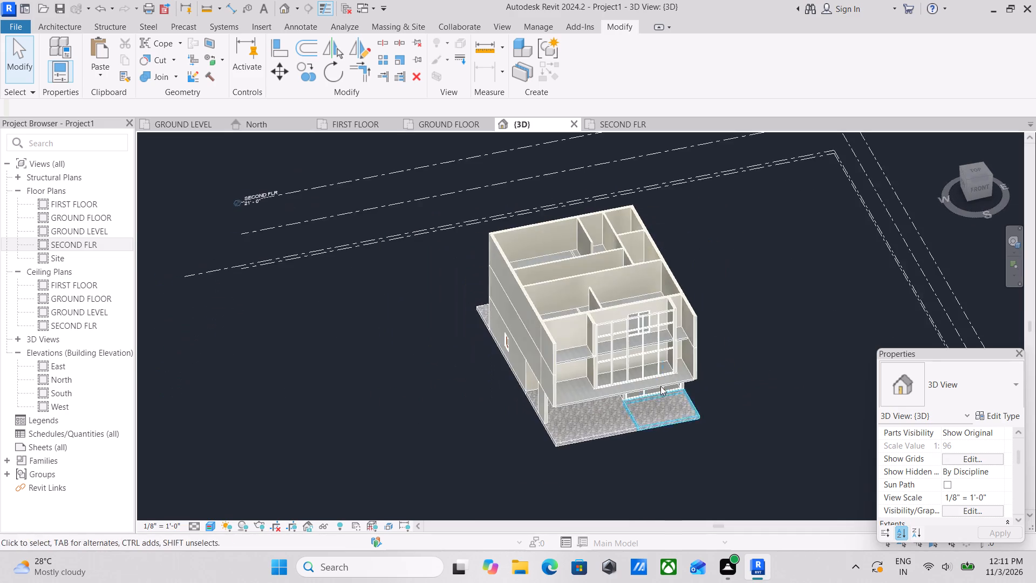
pyautogui.keyDown('shift'); pyautogui.moveTo(649, 360); pyautogui.dragTo(523, 306, button='middle'); pyautogui.keyUp('shift')
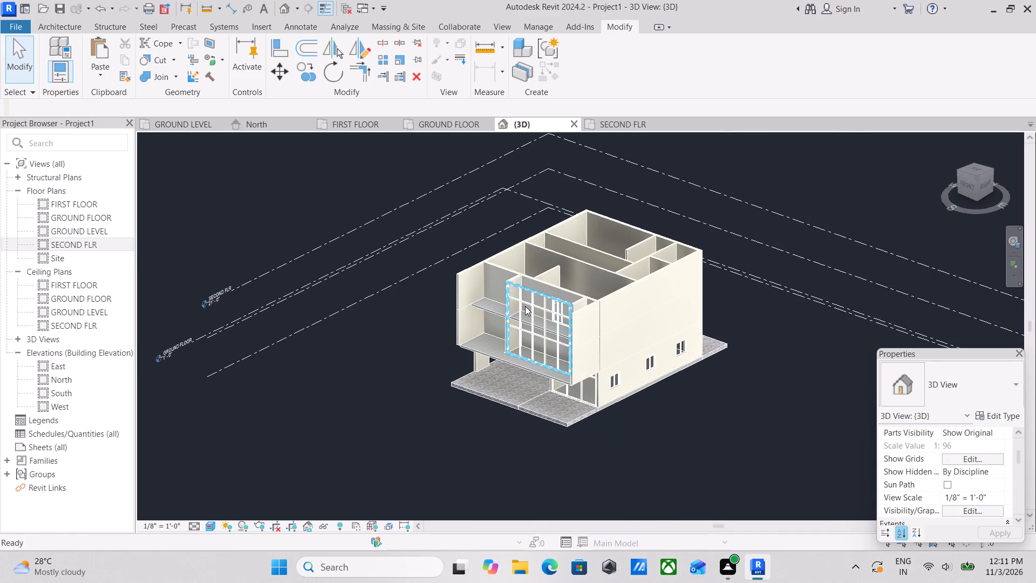
pyautogui.keyDown('shift'); pyautogui.moveTo(527, 308); pyautogui.dragTo(592, 354, button='middle'); pyautogui.keyUp('shift')
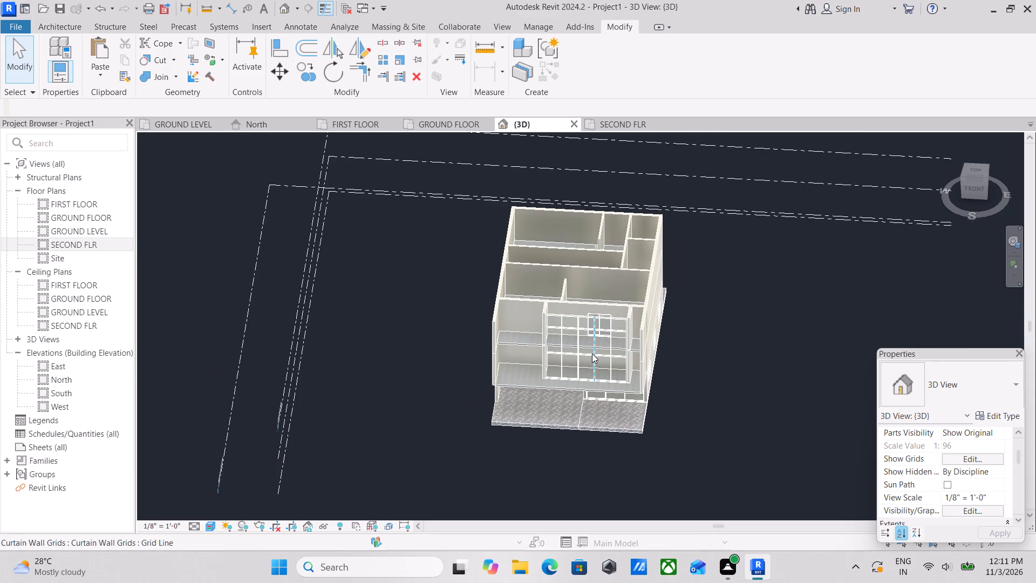
pyautogui.keyDown('shift'); pyautogui.moveTo(592, 354); pyautogui.dragTo(599, 358, button='middle'); pyautogui.keyUp('shift')
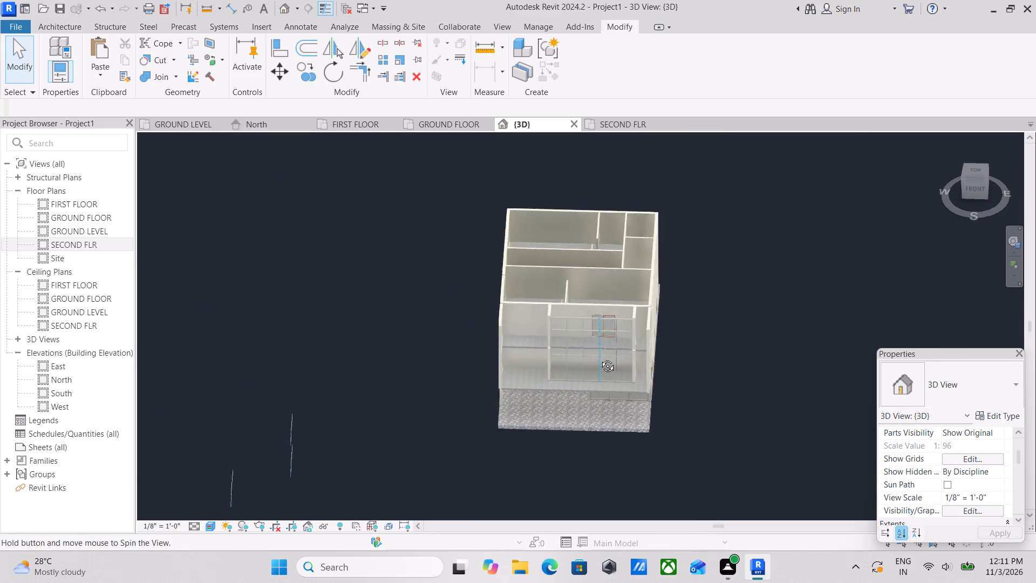
pyautogui.keyDown('shift'); pyautogui.moveTo(599, 358); pyautogui.dragTo(610, 340, button='middle'); pyautogui.keyUp('shift')
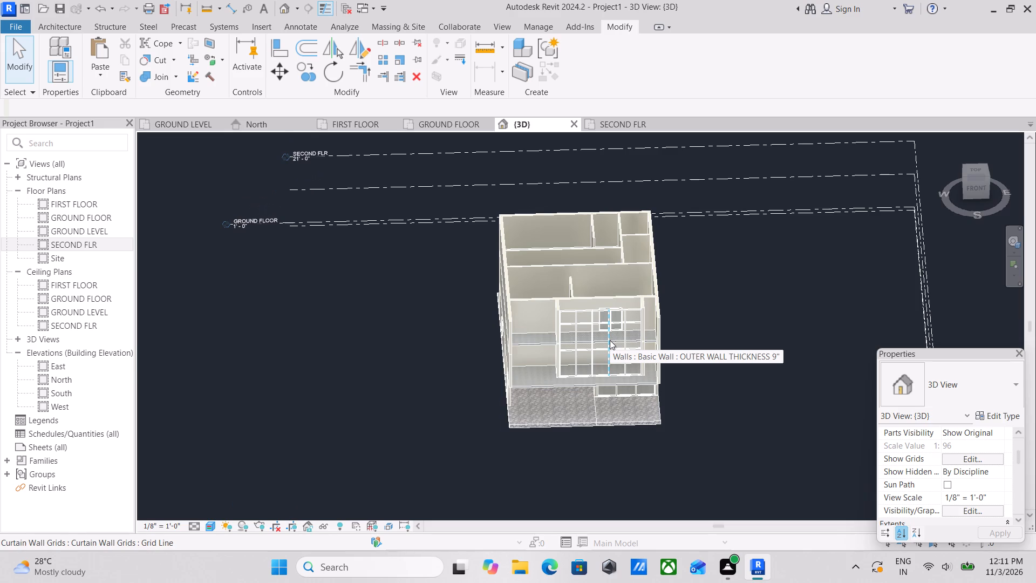
pyautogui.keyDown('shift'); pyautogui.moveTo(679, 330); pyautogui.dragTo(557, 295, button='middle'); pyautogui.keyUp('shift')
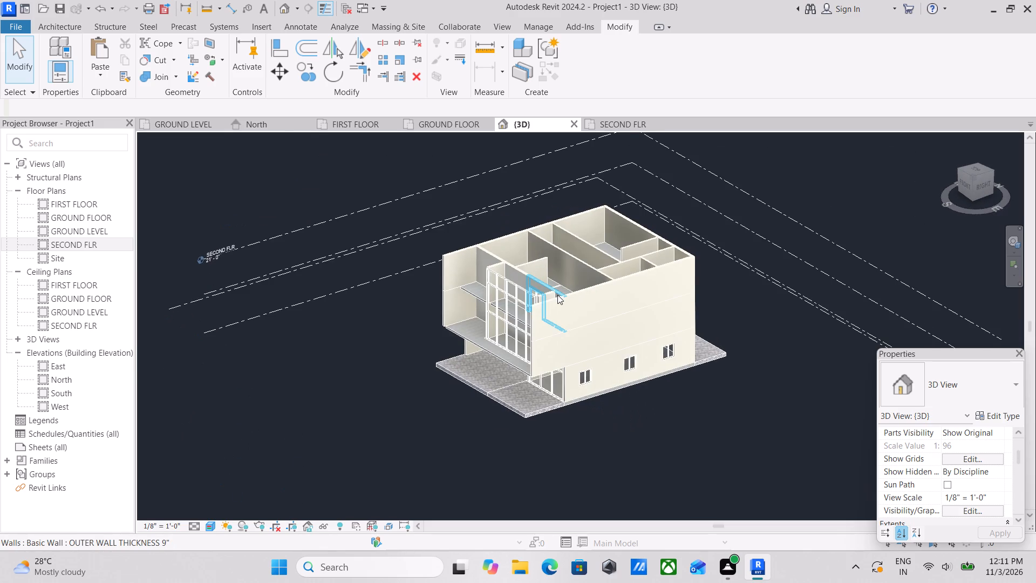
pyautogui.scroll(-1, 557, 301)
pyautogui.keyDown('shift'); pyautogui.moveTo(557, 301); pyautogui.dragTo(584, 323, button='middle'); pyautogui.keyUp('shift')
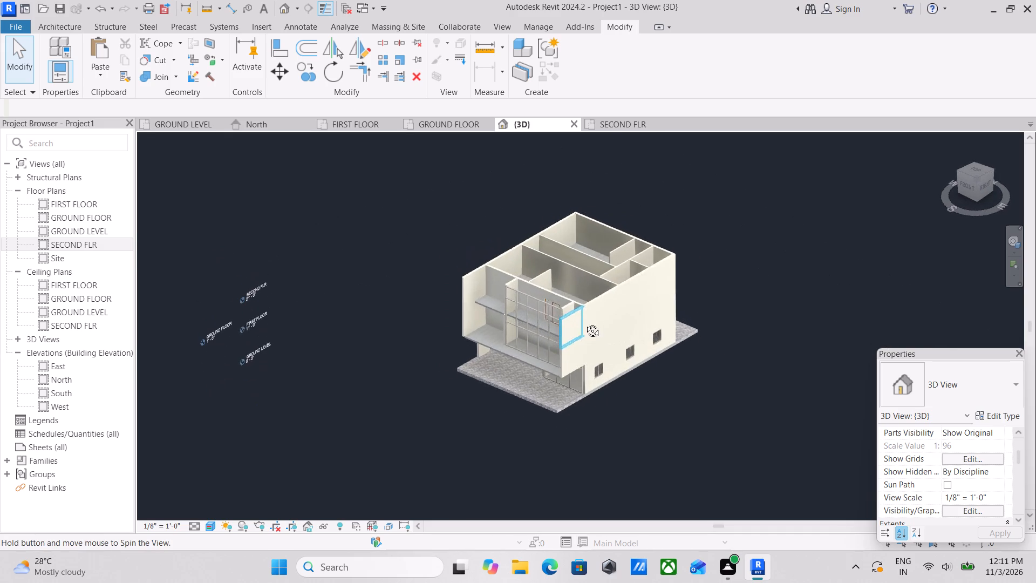
pyautogui.keyDown('shift'); pyautogui.moveTo(584, 323); pyautogui.dragTo(585, 323, button='middle'); pyautogui.keyUp('shift')
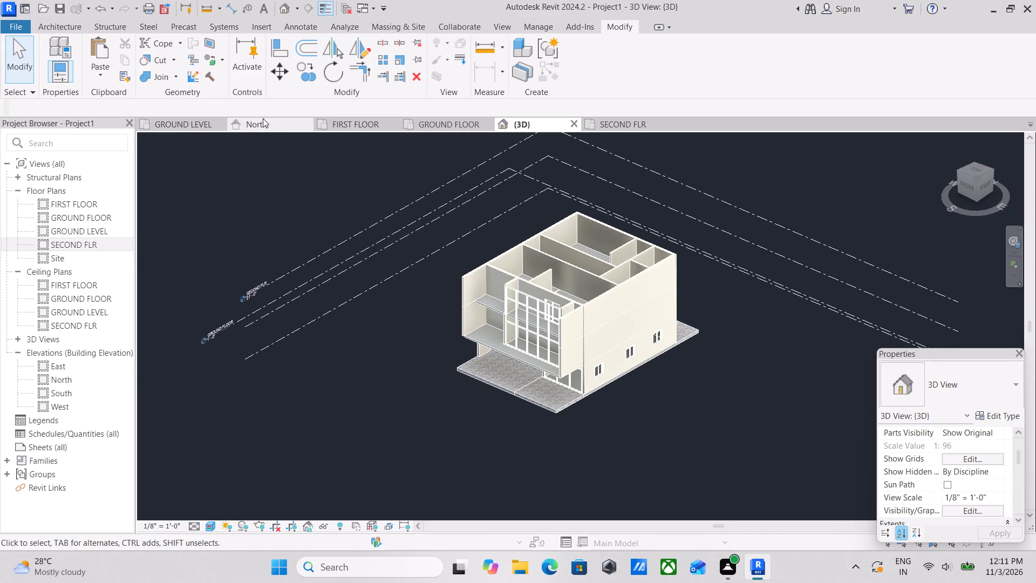
# In the GROUND FLOOR plan, change the middle window of the east outer wall to the Fixed 16" x 72" type.
pyautogui.click(426, 118)
pyautogui.scroll(-1, 609, 396)
pyautogui.moveTo(606, 394); pyautogui.dragTo(570, 314, button='middle')
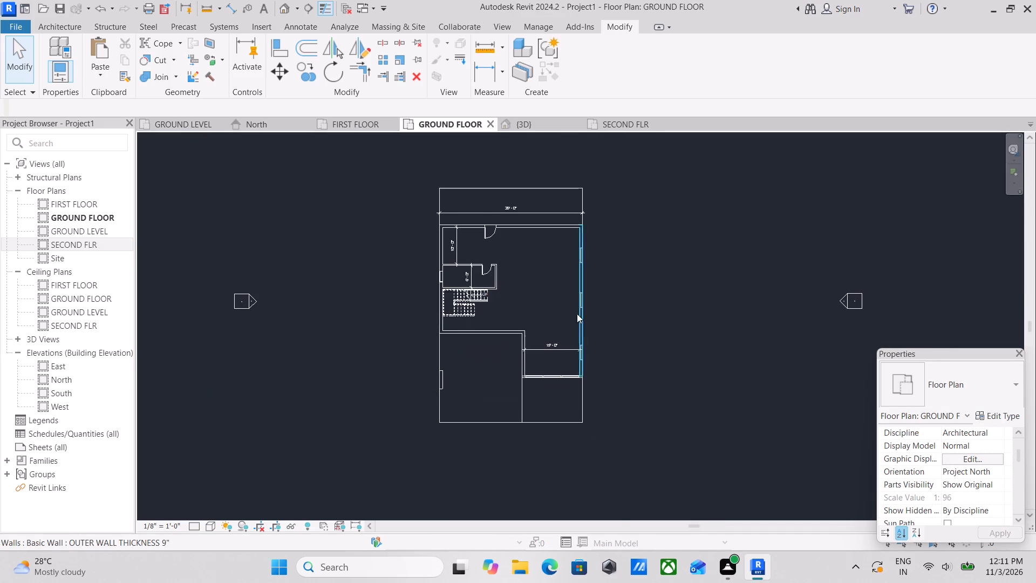
pyautogui.scroll(3, 602, 313)
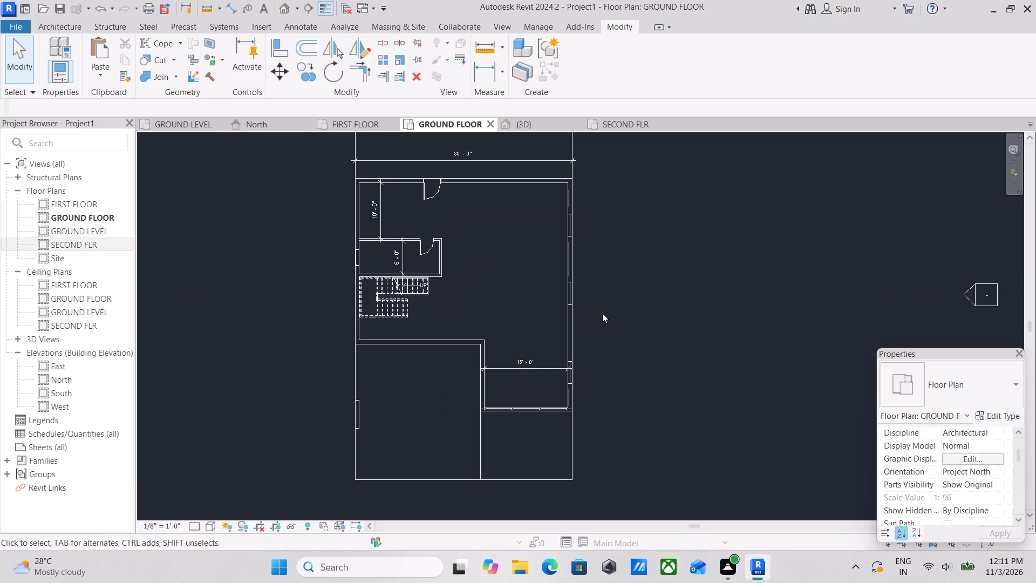
pyautogui.scroll(3, 602, 313)
pyautogui.scroll(-1, 574, 312)
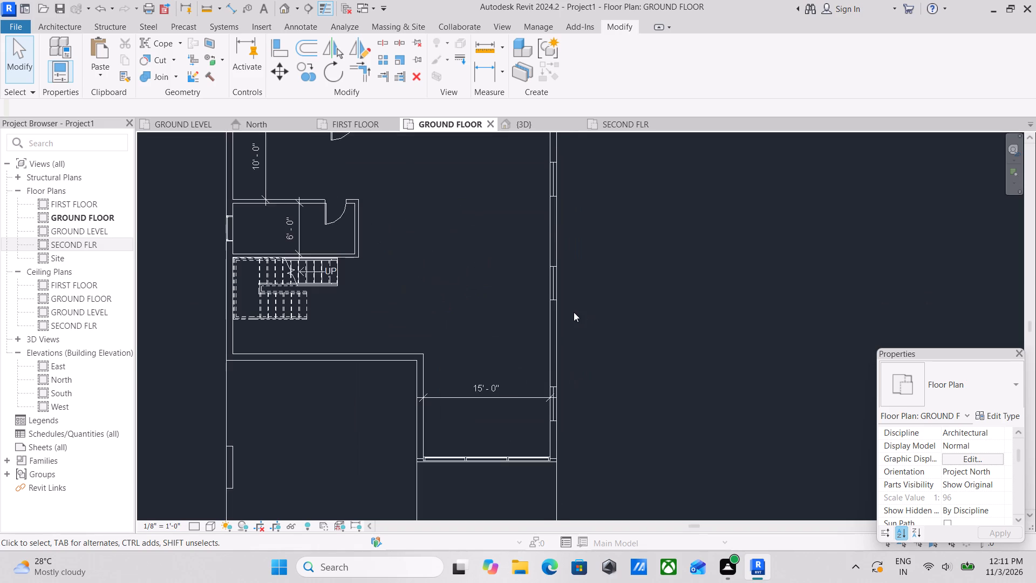
pyautogui.moveTo(573, 316); pyautogui.dragTo(580, 374, button='middle')
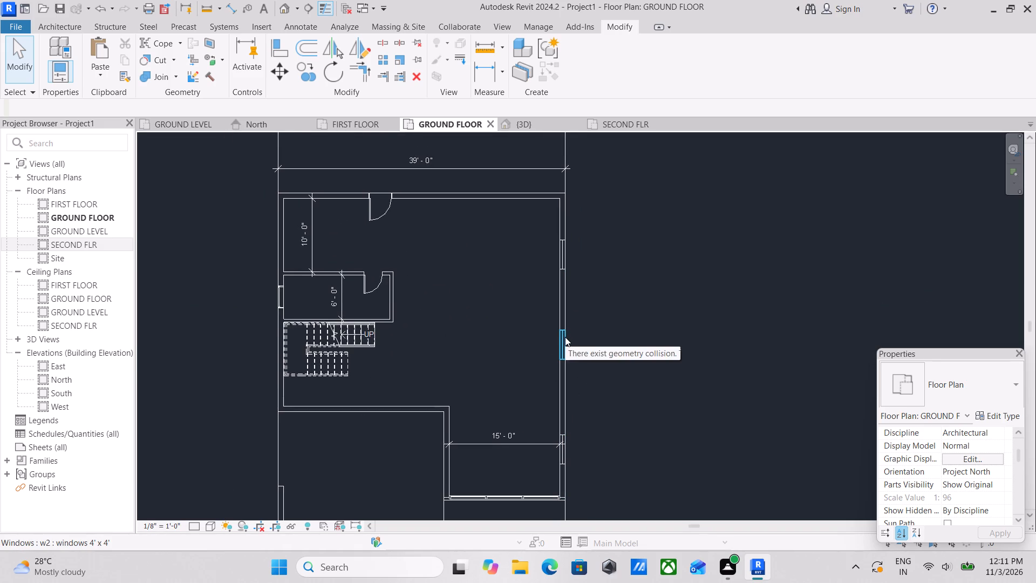
pyautogui.click(565, 337)
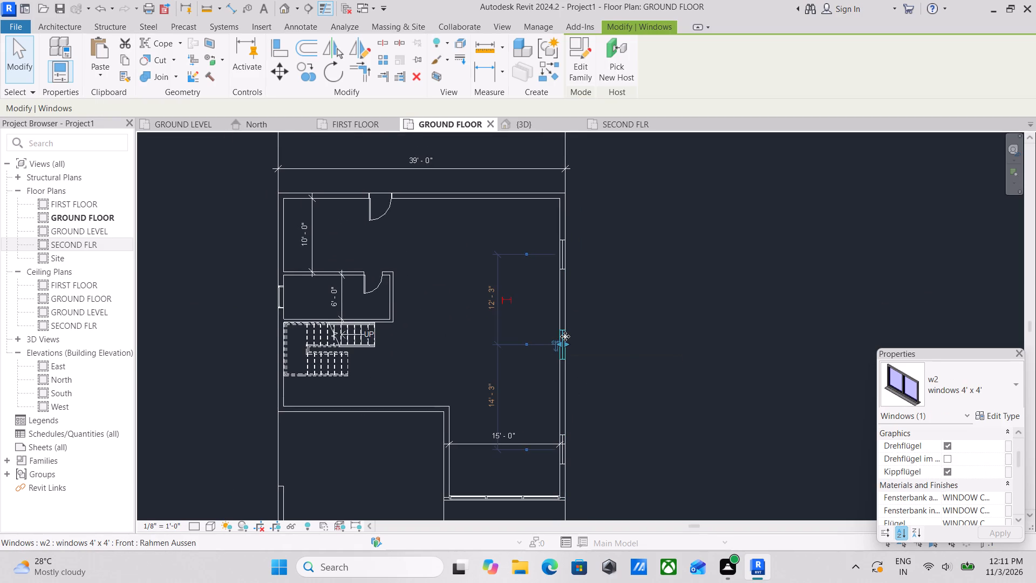
pyautogui.click(996, 382)
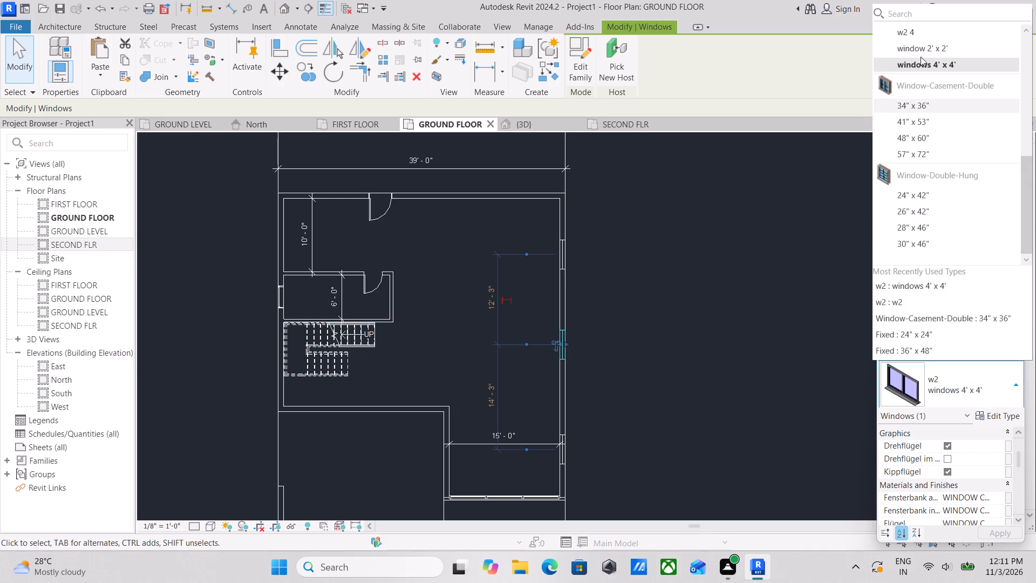
pyautogui.scroll(3, 921, 71)
pyautogui.scroll(8, 922, 138)
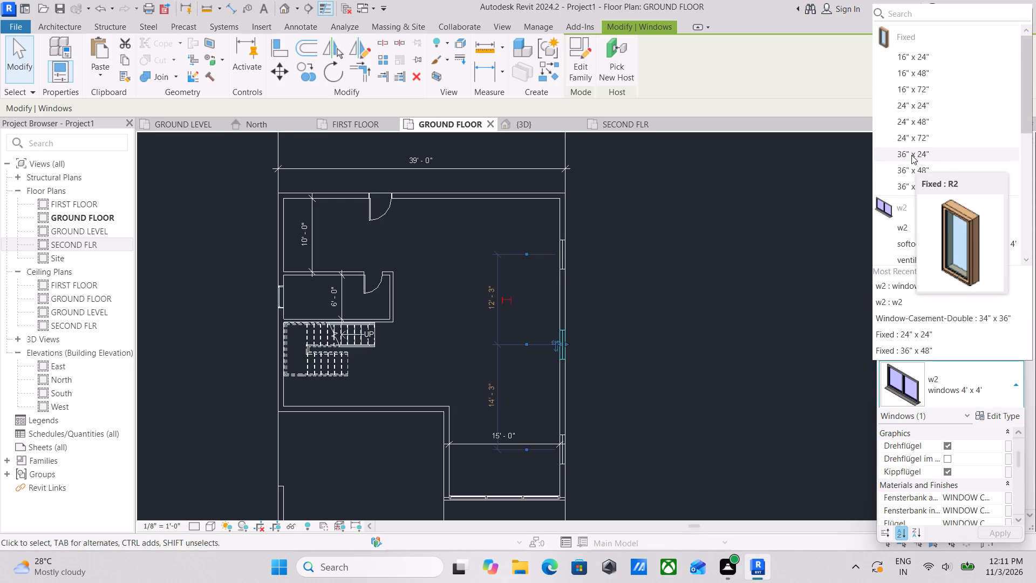
pyautogui.click(922, 91)
# Duplicate the Fixed 16" x 72" window type under the name window 3' x 6".
pyautogui.click(1005, 417)
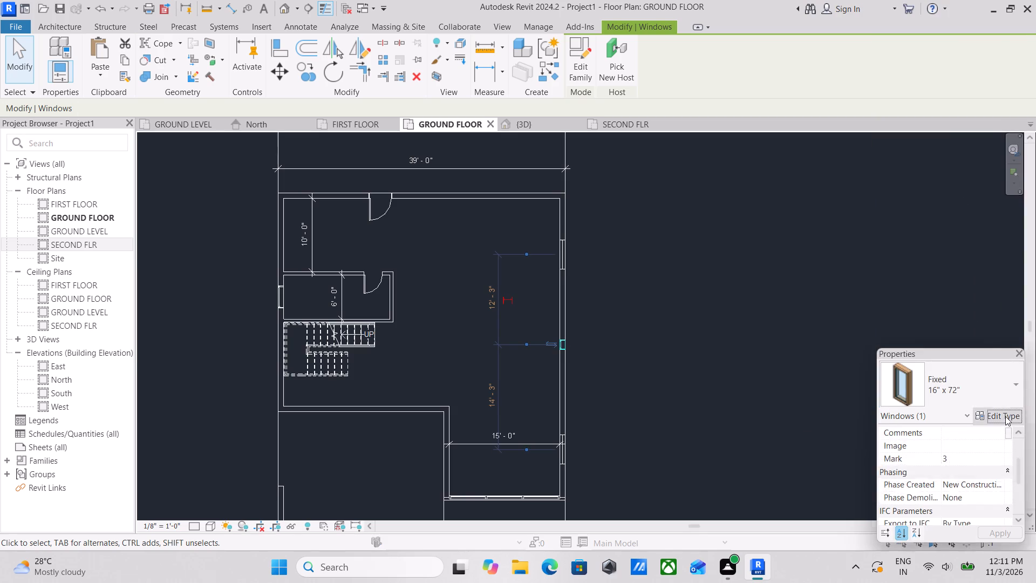
pyautogui.click(991, 131)
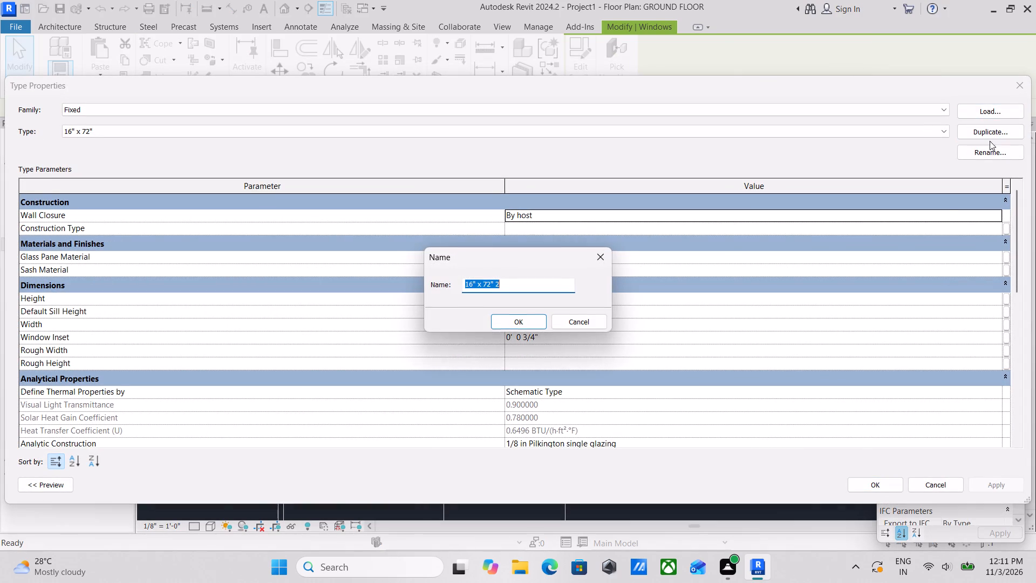
pyautogui.press('BackSpace')
pyautogui.write('window')
pyautogui.press('space')
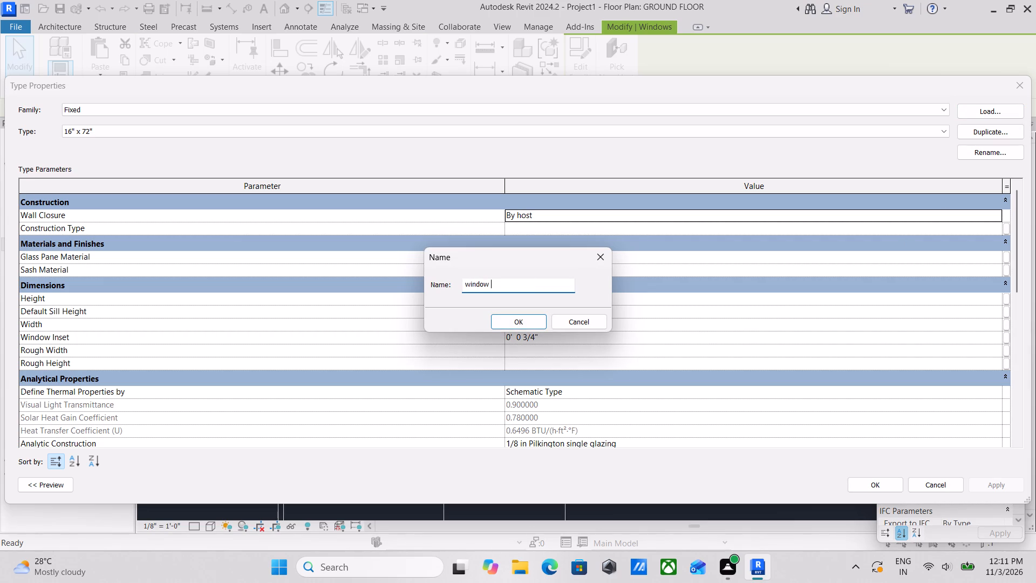
pyautogui.write("2'")
pyautogui.press('3')
pyautogui.hotkey('shift', '"')
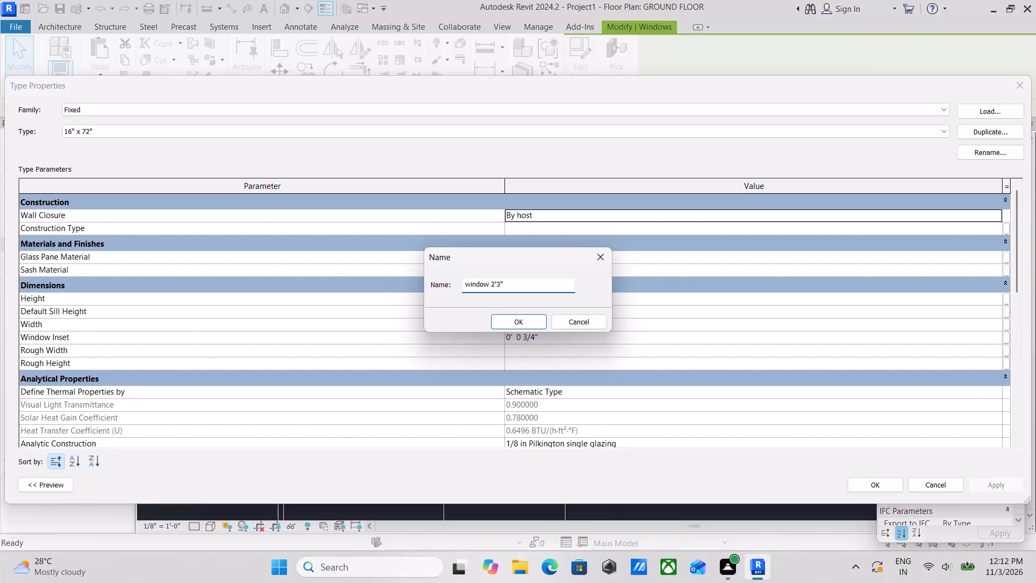
pyautogui.press('BackSpace')
pyautogui.write("3'")
pyautogui.press('BackSpace')
pyautogui.press('BackSpace')
pyautogui.press('BackSpace')
pyautogui.press('BackSpace')
pyautogui.press('BackSpace')
pyautogui.press('BackSpace')
pyautogui.press('BackSpace')
pyautogui.press('BackSpace')
pyautogui.write('ow')
pyautogui.press('space')
pyautogui.write("3'")
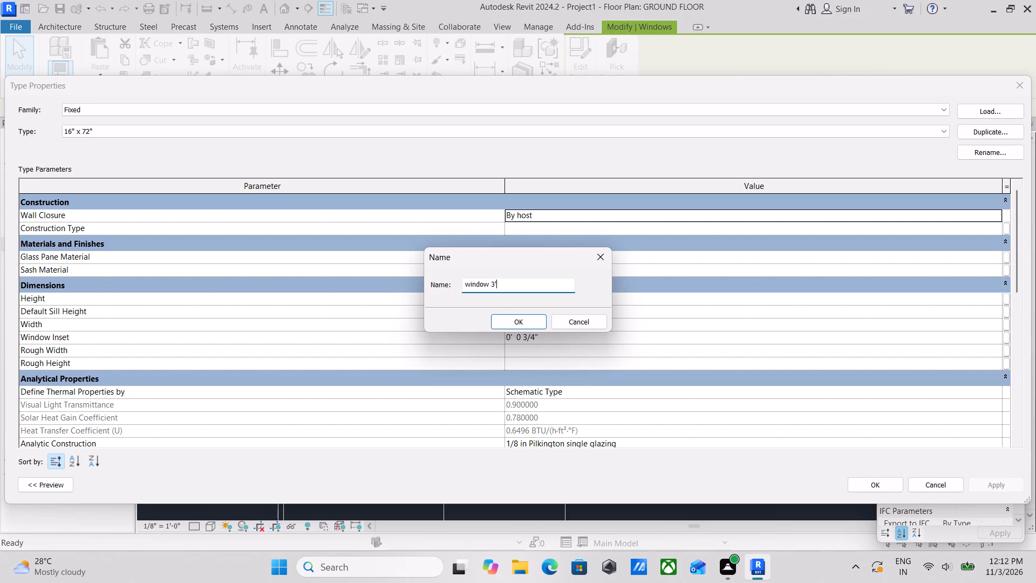
pyautogui.press('space')
pyautogui.write('x')
pyautogui.press('space')
pyautogui.press('6')
pyautogui.hotkey('shift', '"')
pyautogui.click(519, 324)
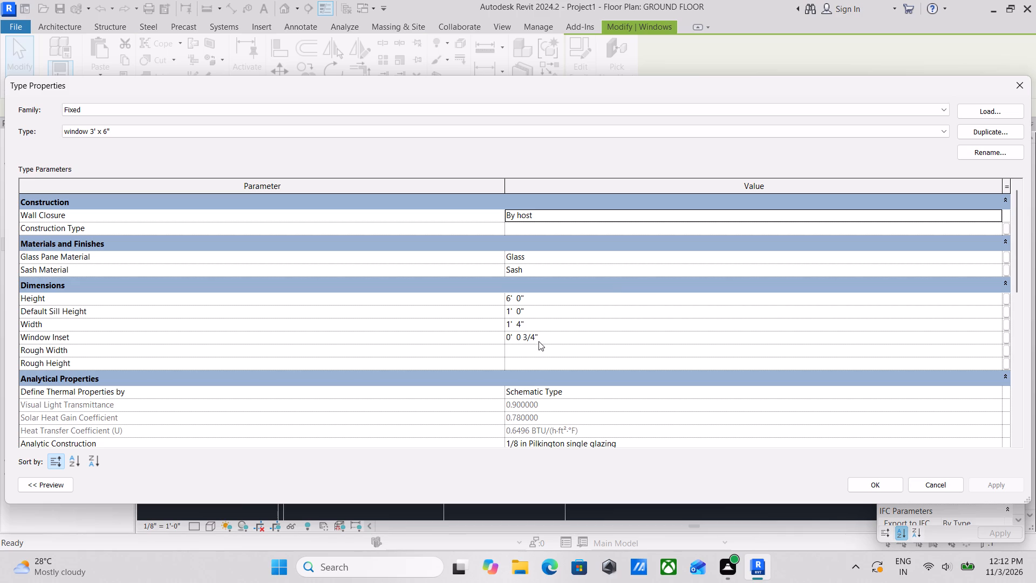
# Set the new window type's Default Sill Height to 3' and apply the change.
pyautogui.click(537, 308)
pyautogui.write("3'")
pyautogui.press('Return')
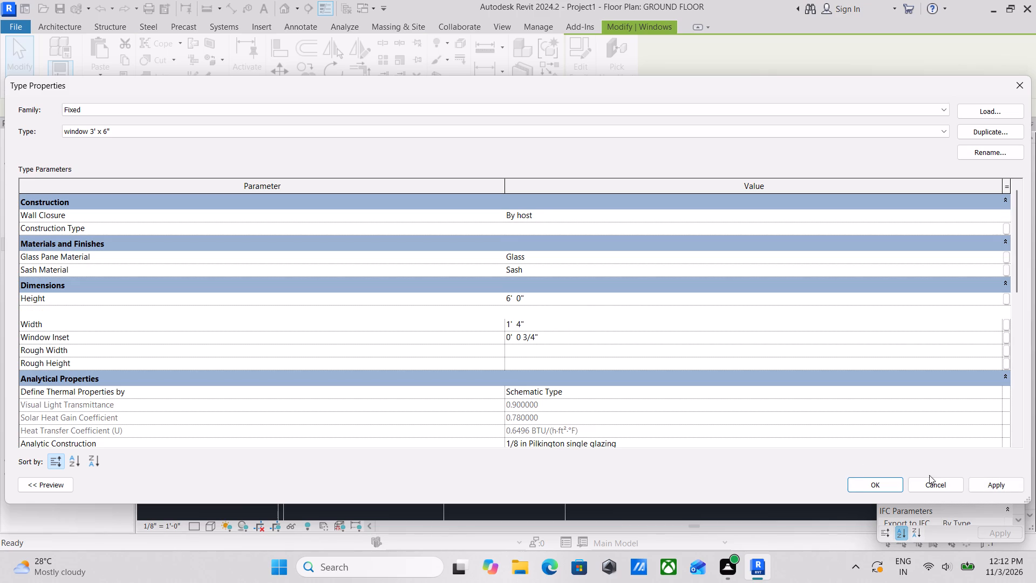
pyautogui.click(987, 489)
pyautogui.click(864, 485)
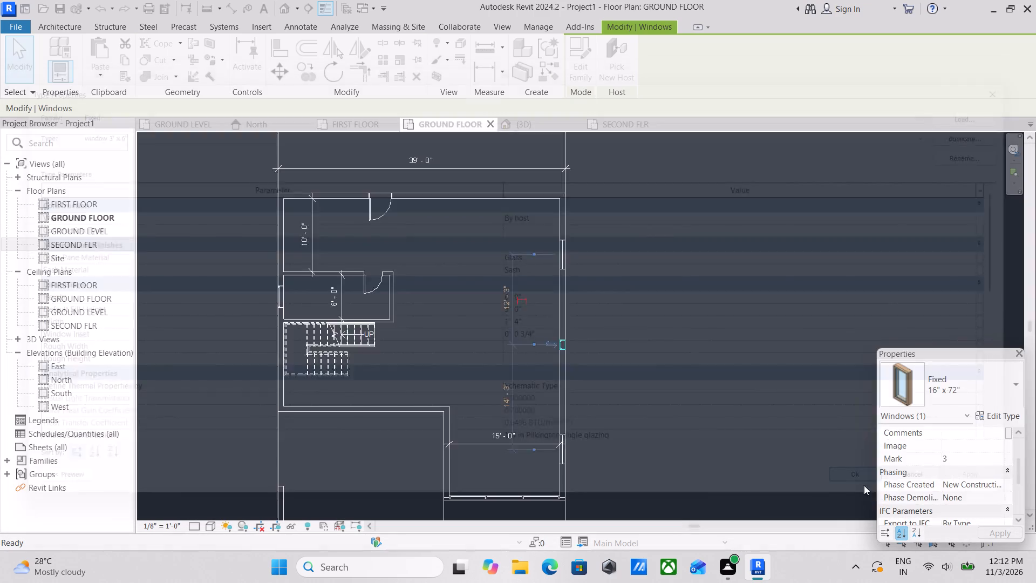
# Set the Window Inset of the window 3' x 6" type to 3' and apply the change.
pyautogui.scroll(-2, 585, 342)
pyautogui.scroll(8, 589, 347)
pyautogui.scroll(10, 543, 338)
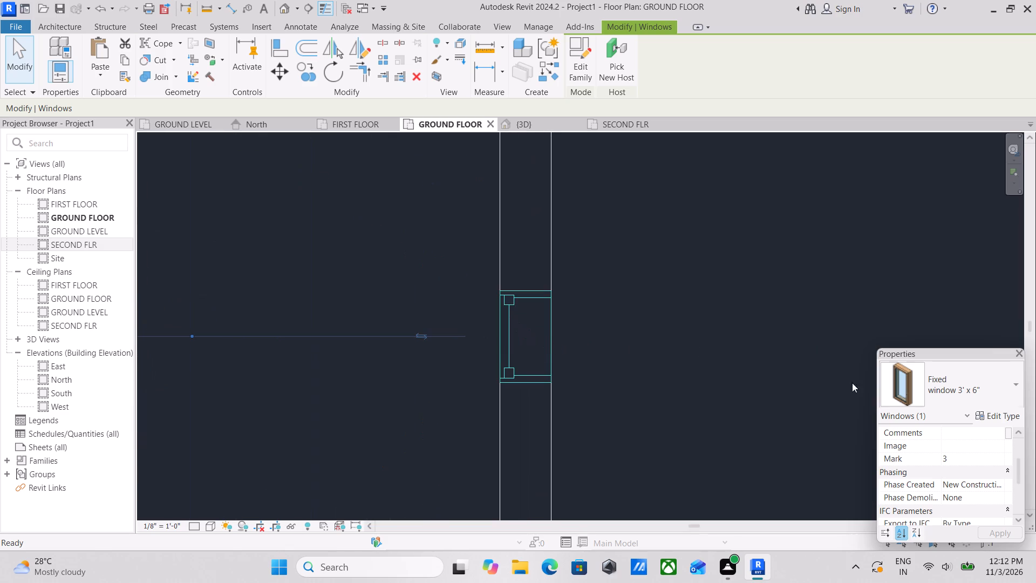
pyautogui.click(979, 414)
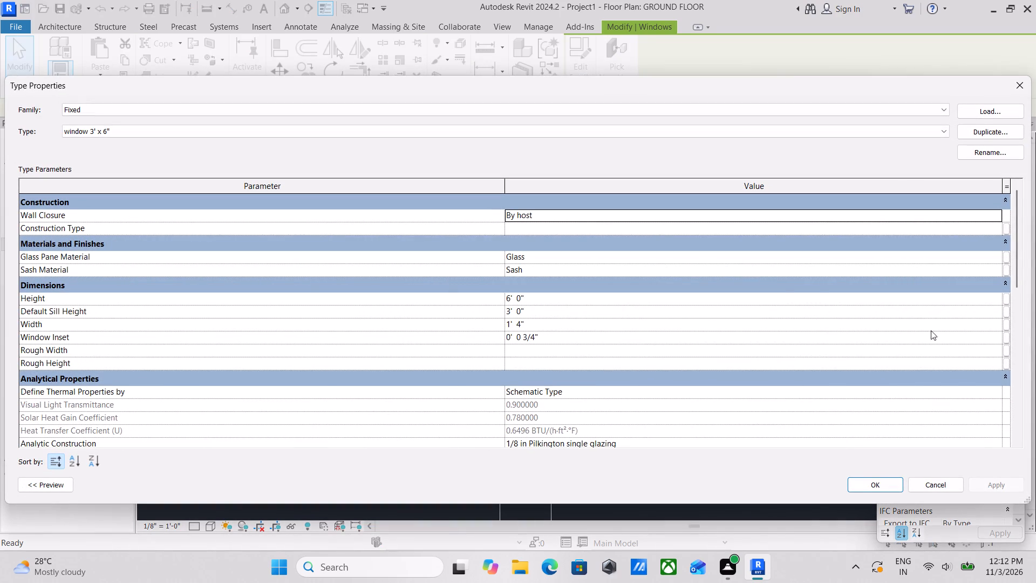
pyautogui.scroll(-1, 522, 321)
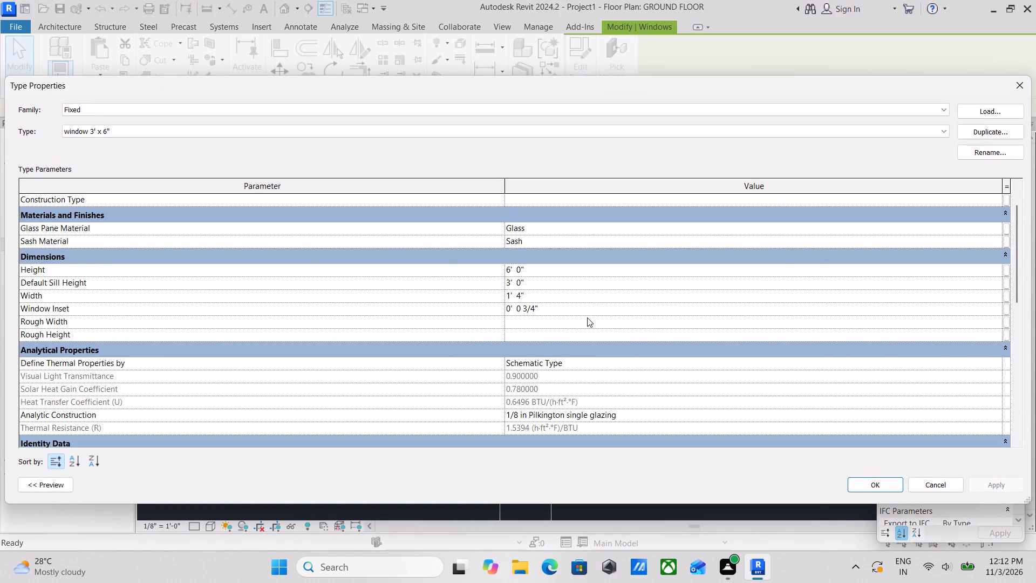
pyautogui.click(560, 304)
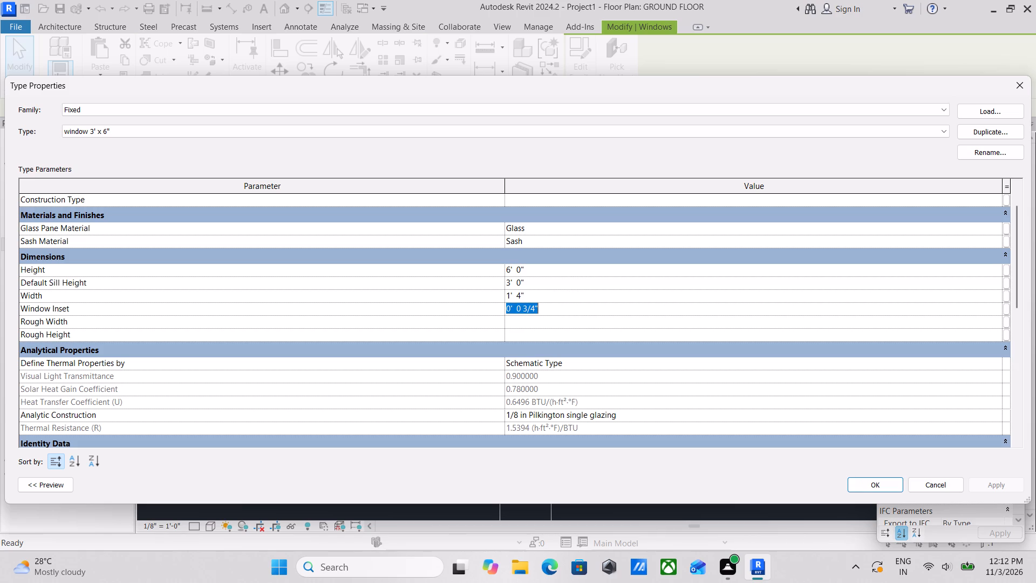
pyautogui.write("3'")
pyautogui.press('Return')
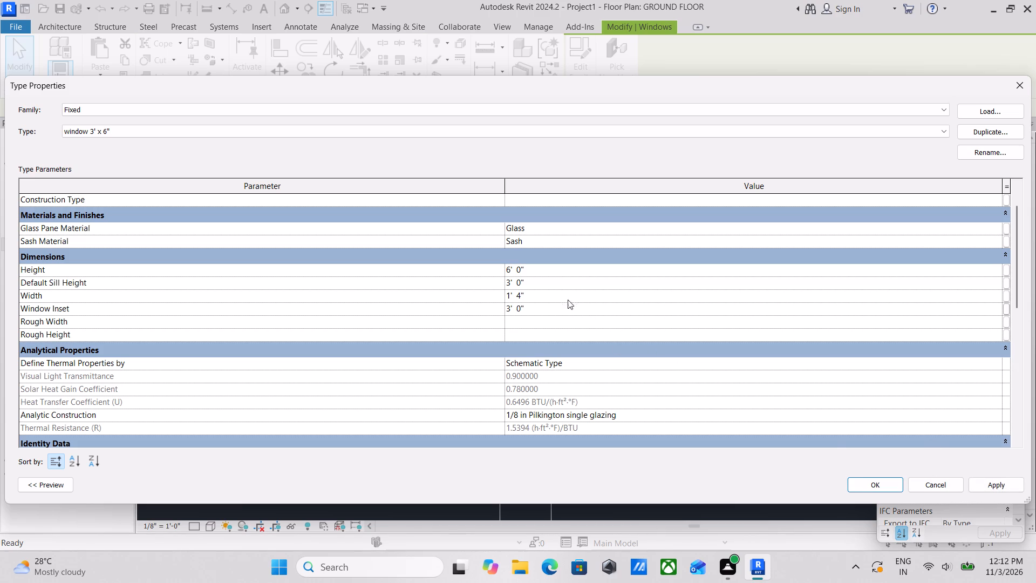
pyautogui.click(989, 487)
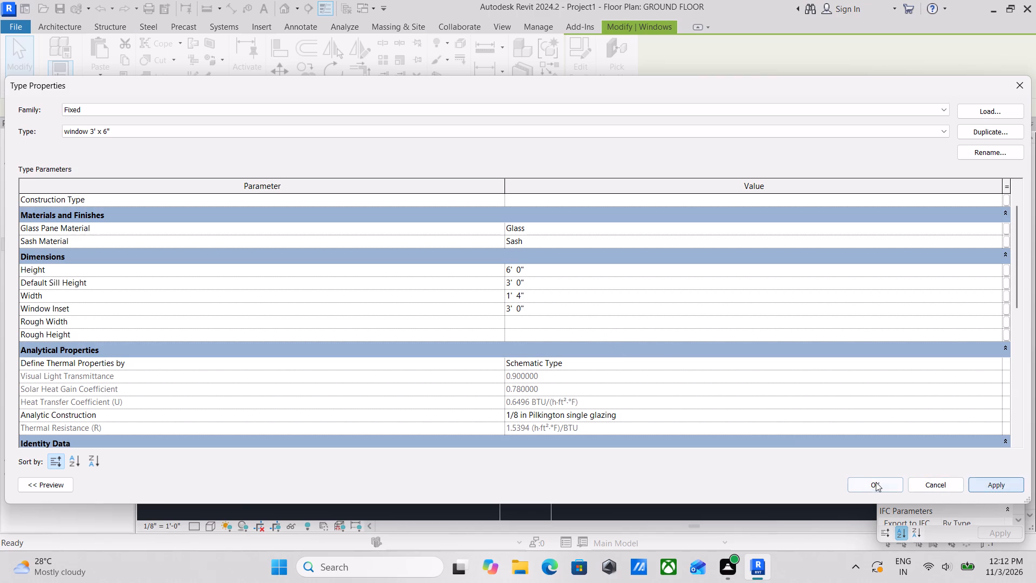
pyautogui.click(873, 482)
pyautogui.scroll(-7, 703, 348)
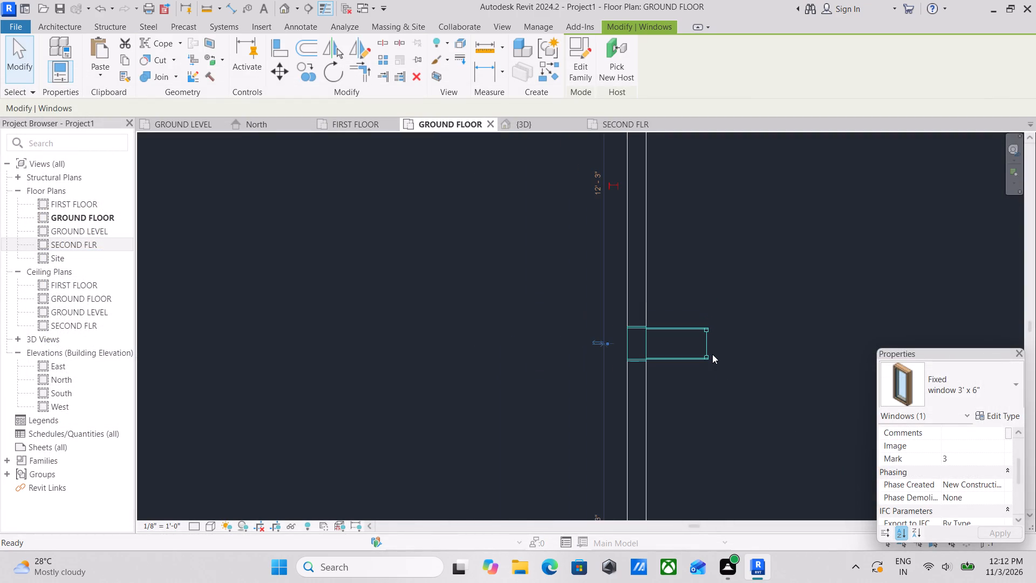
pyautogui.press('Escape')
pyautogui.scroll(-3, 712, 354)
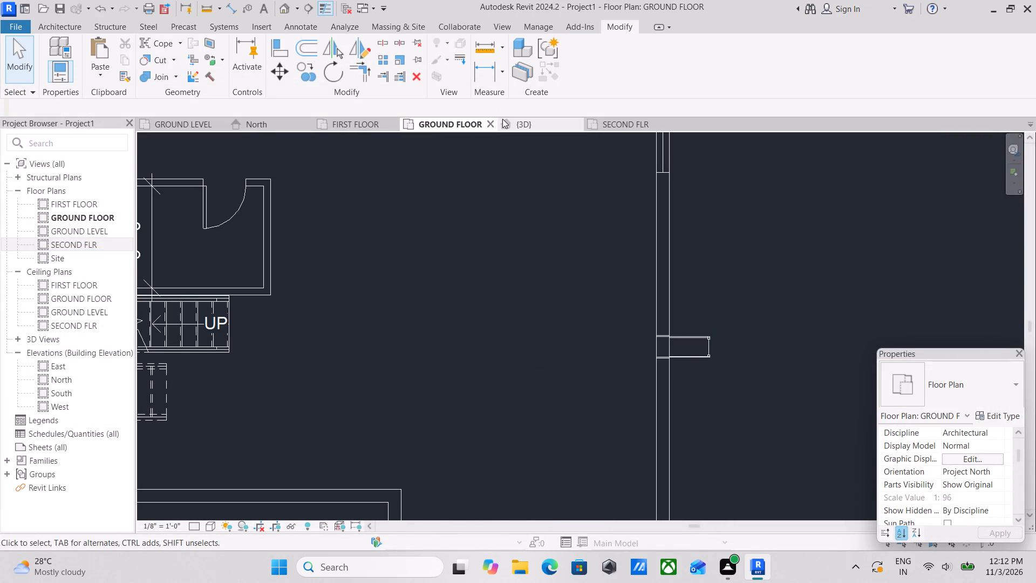
# In the 3D view, set the Window Inset of the east wall's middle window type to 2" and apply the change.
pyautogui.click(503, 119)
pyautogui.scroll(-1, 561, 316)
pyautogui.keyDown('shift'); pyautogui.moveTo(555, 320); pyautogui.dragTo(442, 284, button='middle'); pyautogui.keyUp('shift')
pyautogui.scroll(2, 511, 337)
pyautogui.keyDown('shift'); pyautogui.moveTo(530, 343); pyautogui.dragTo(578, 344, button='middle'); pyautogui.keyUp('shift')
pyautogui.scroll(4, 620, 357)
pyautogui.keyDown('shift'); pyautogui.moveTo(647, 368); pyautogui.dragTo(697, 367, button='middle'); pyautogui.keyUp('shift')
pyautogui.scroll(5, 686, 354)
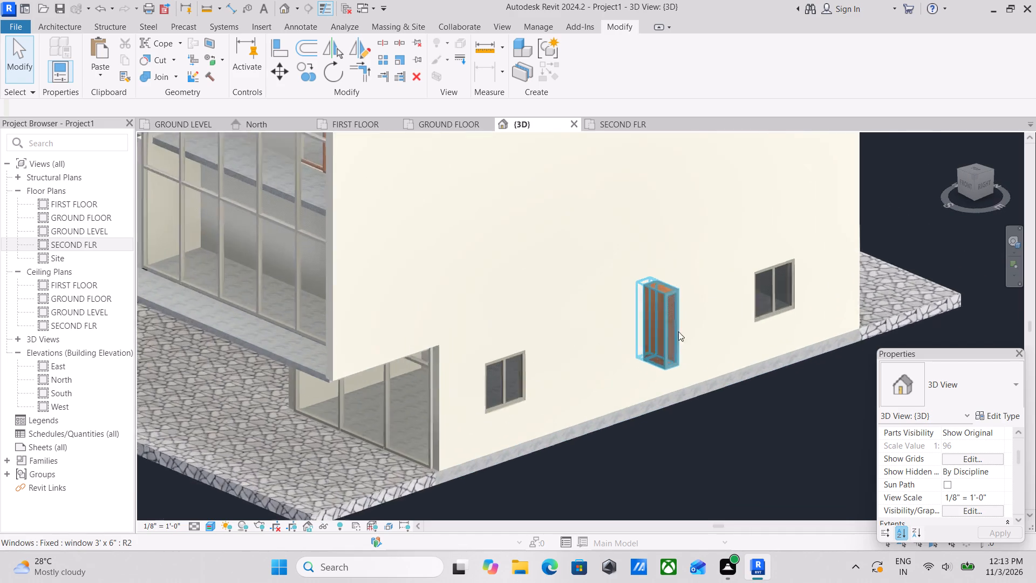
pyautogui.scroll(4, 678, 331)
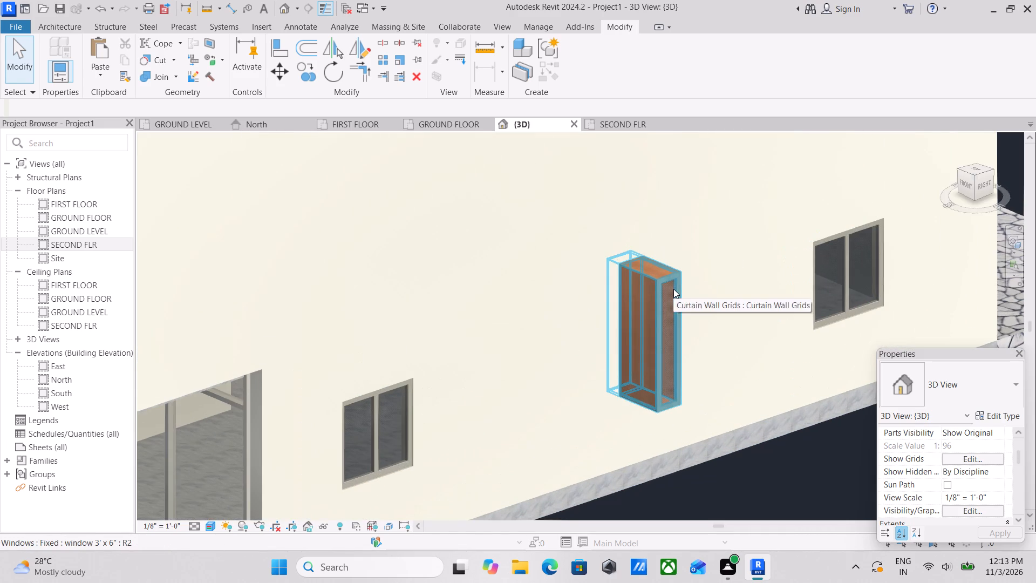
pyautogui.click(673, 289)
pyautogui.click(998, 419)
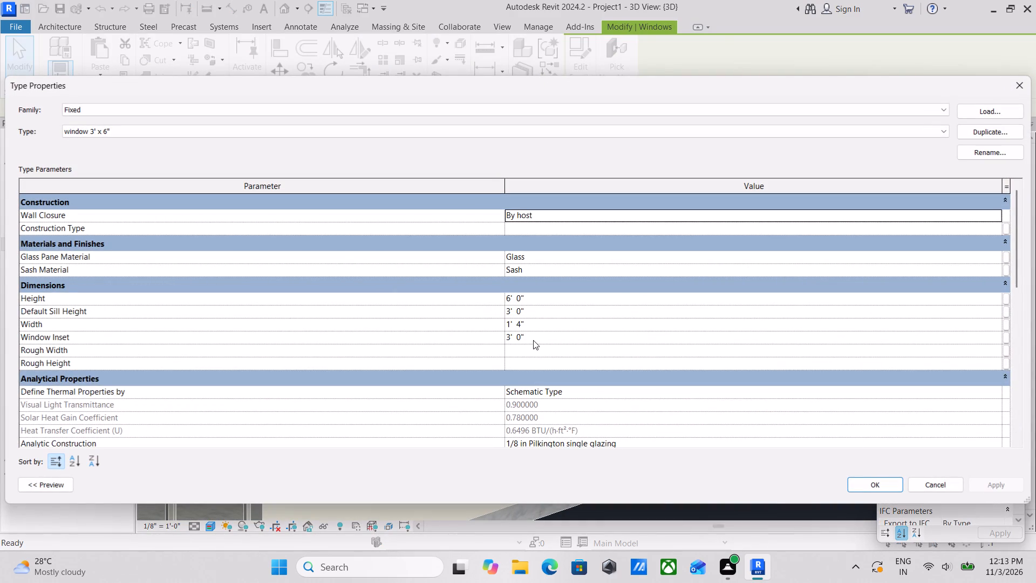
pyautogui.click(533, 340)
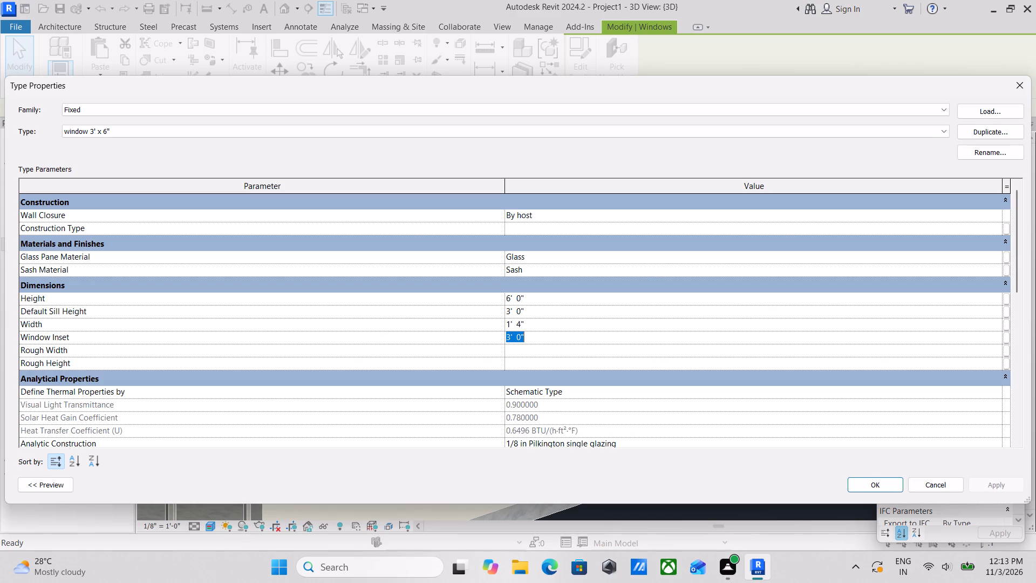
pyautogui.write('0.')
pyautogui.press('BackSpace')
pyautogui.press('2')
pyautogui.hotkey('shift', '"')
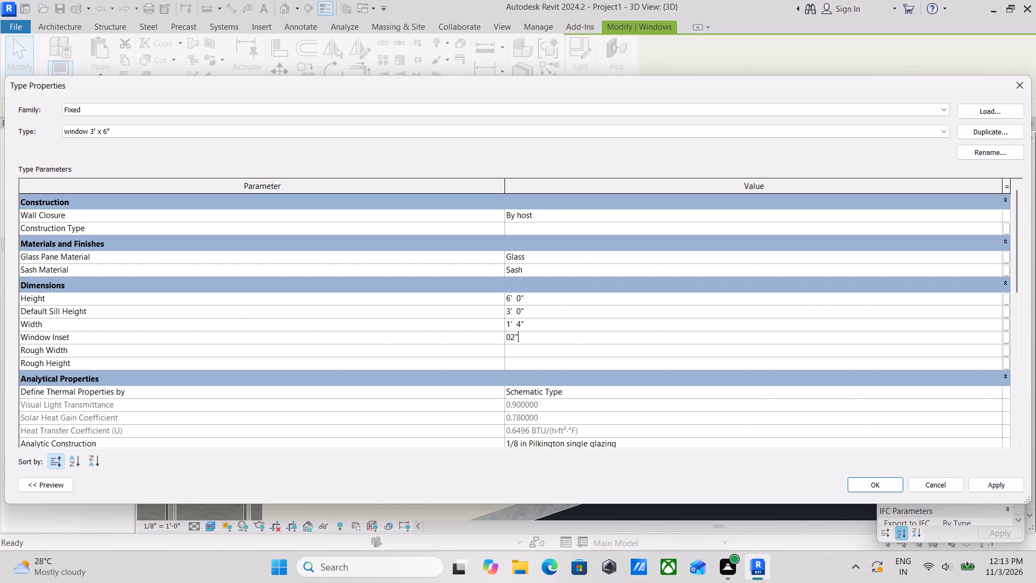
pyautogui.press('BackSpace')
pyautogui.press('BackSpace')
pyautogui.press('BackSpace')
pyautogui.press('BackSpace')
pyautogui.press('BackSpace')
pyautogui.press('BackSpace')
pyautogui.press('BackSpace')
pyautogui.press('2')
pyautogui.hotkey('shift', '"')
pyautogui.click(987, 484)
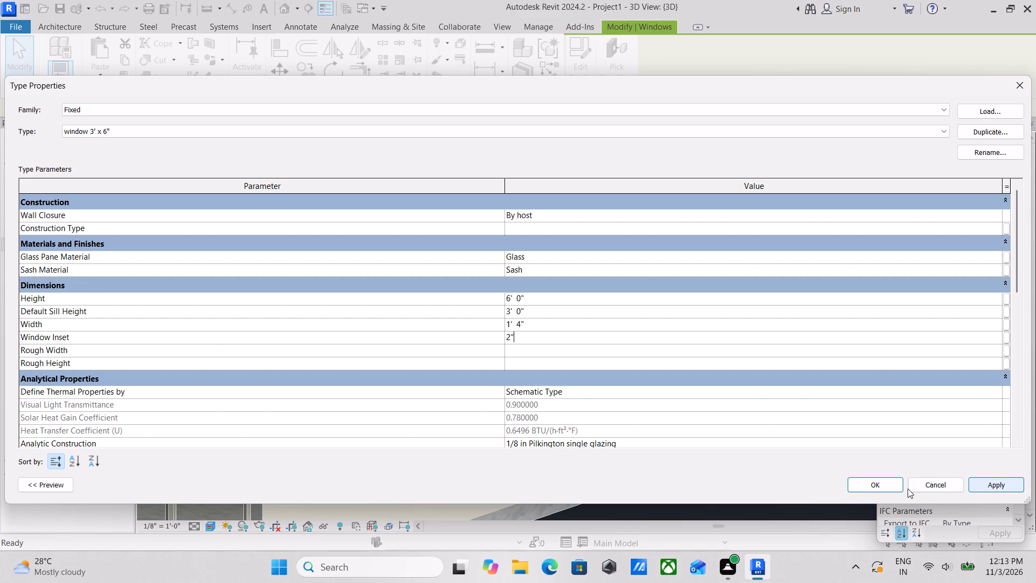
pyautogui.click(860, 485)
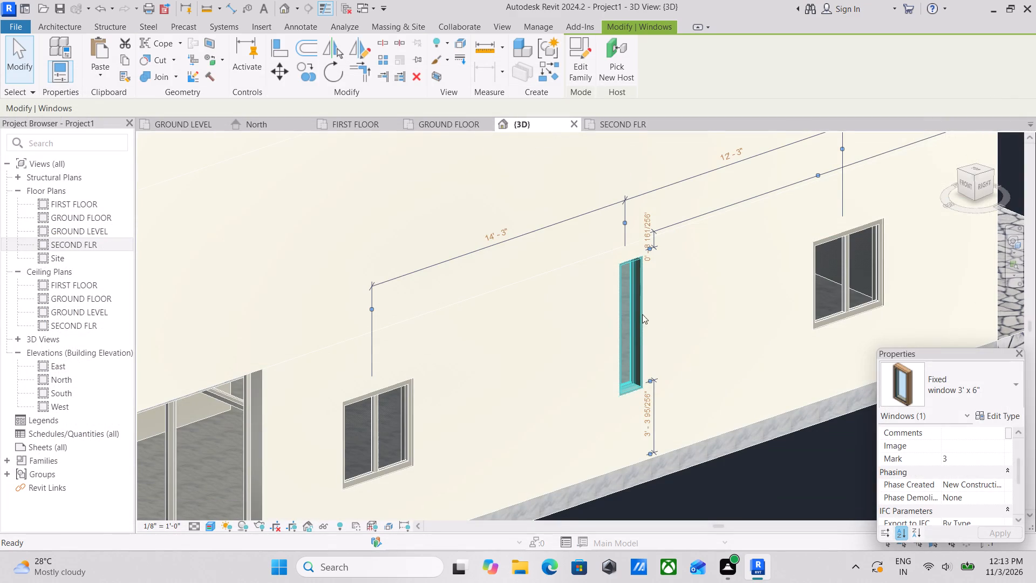
pyautogui.press('Escape')
# Set the Width of the window 3' x 6" type to 3' and apply the change.
pyautogui.scroll(-3, 656, 328)
pyautogui.keyDown('shift'); pyautogui.moveTo(672, 376); pyautogui.dragTo(557, 356, button='middle'); pyautogui.keyUp('shift')
pyautogui.scroll(3, 394, 374)
pyautogui.keyDown('shift'); pyautogui.moveTo(400, 374); pyautogui.dragTo(410, 381, button='middle'); pyautogui.keyUp('shift')
pyautogui.keyDown('shift'); pyautogui.scroll(1, 410, 380); pyautogui.keyUp('shift')
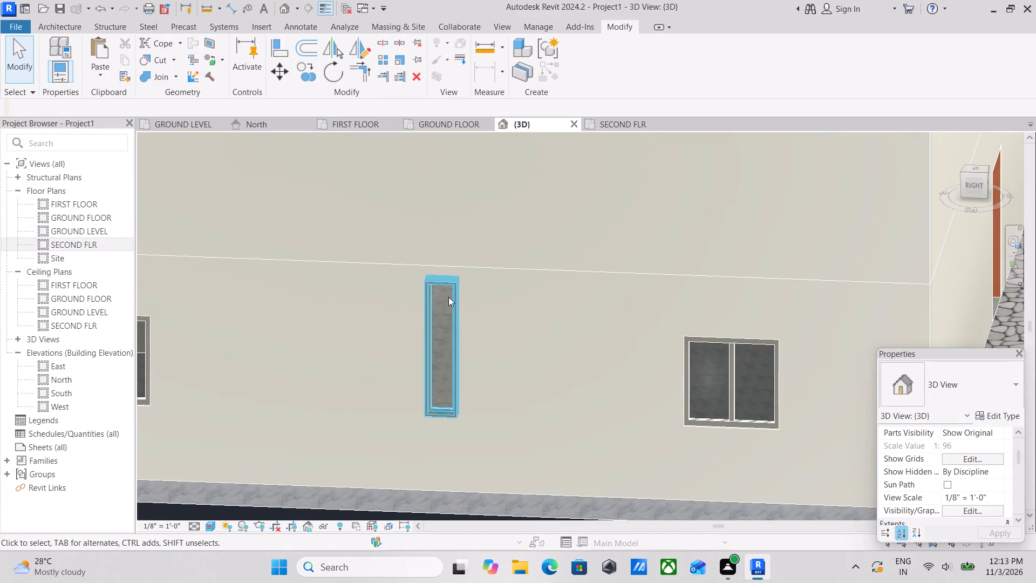
pyautogui.click(437, 288)
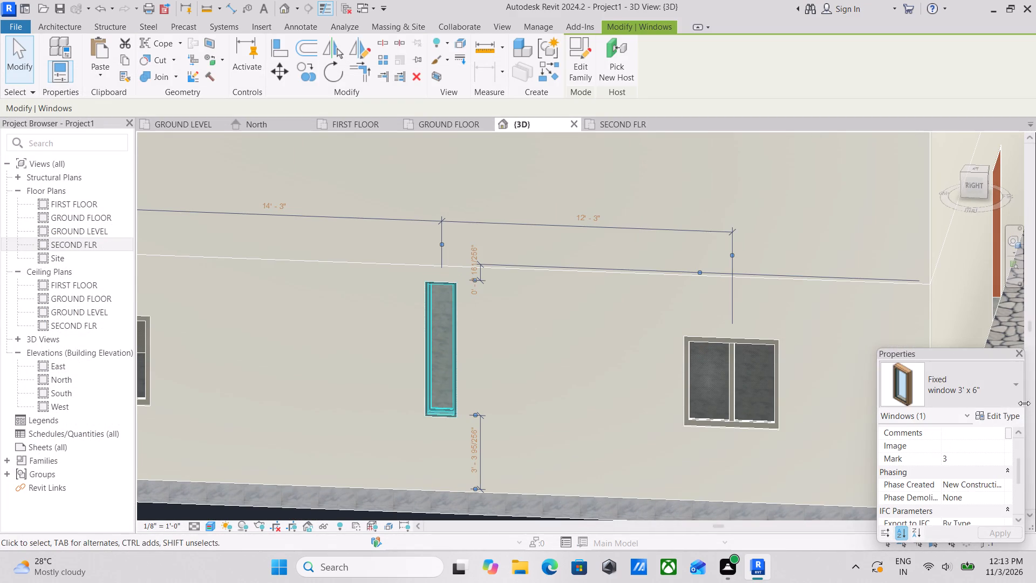
pyautogui.click(1001, 417)
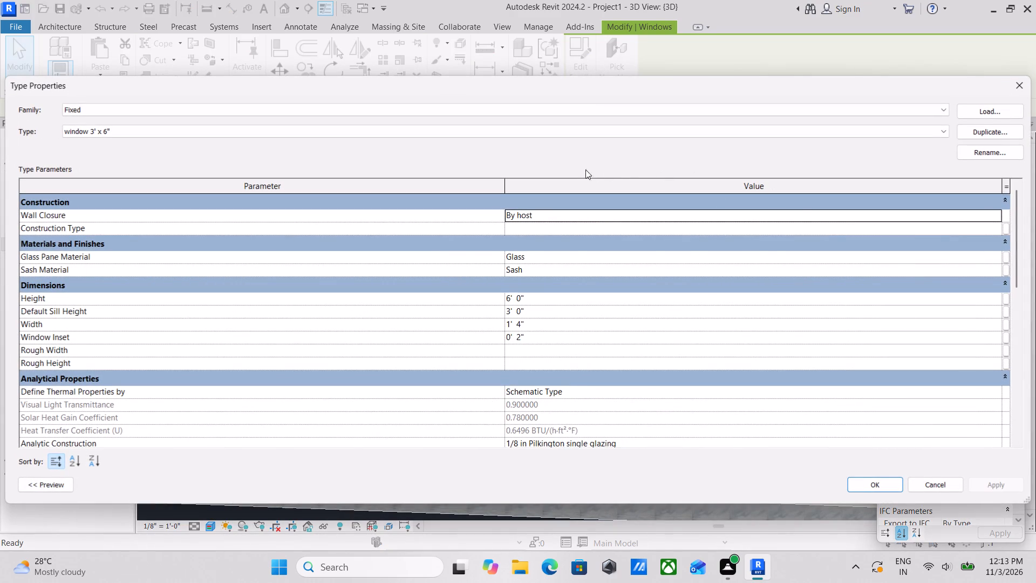
pyautogui.click(539, 324)
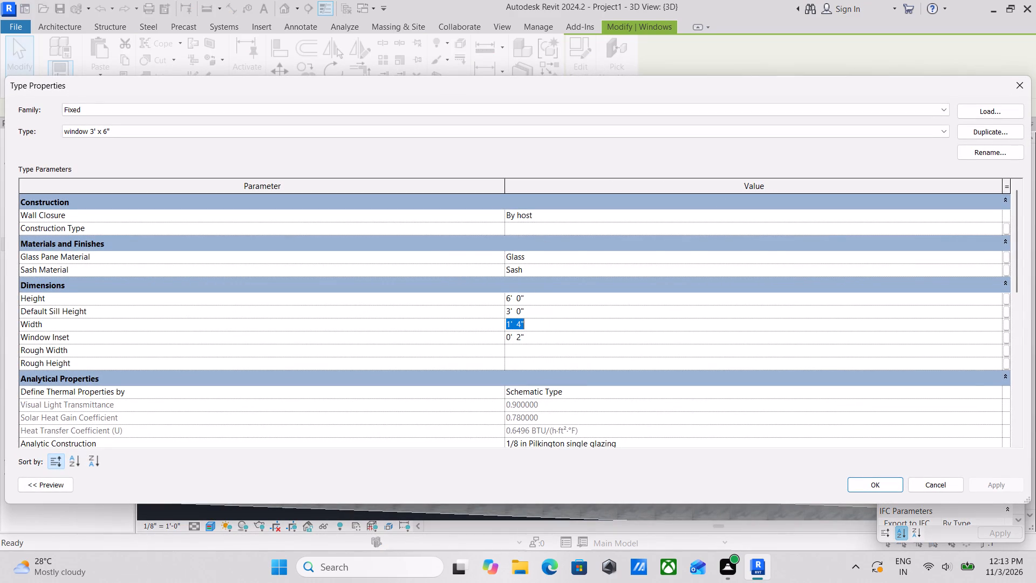
pyautogui.write("3'")
pyautogui.click(1004, 486)
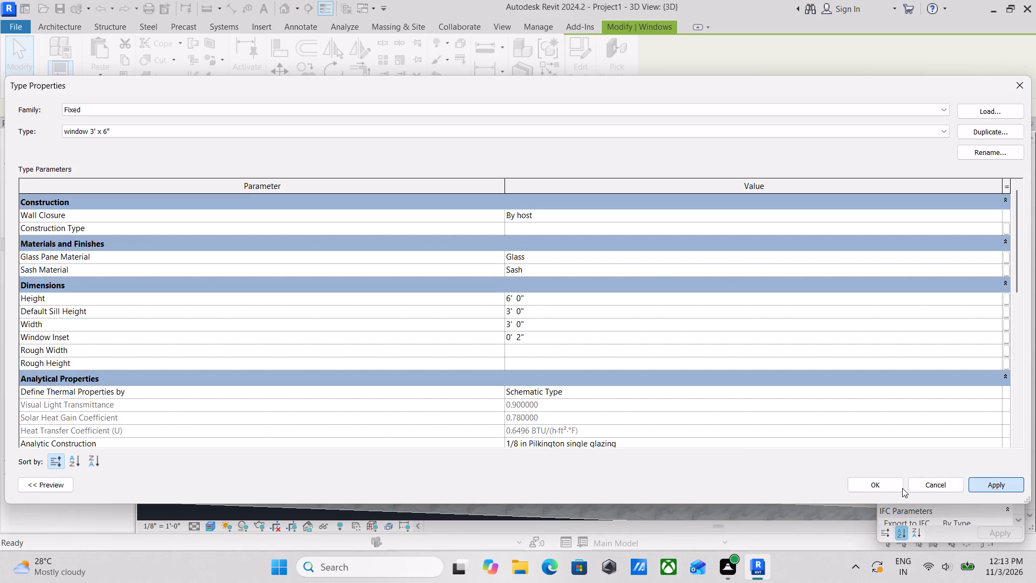
pyautogui.click(870, 487)
pyautogui.scroll(-3, 434, 354)
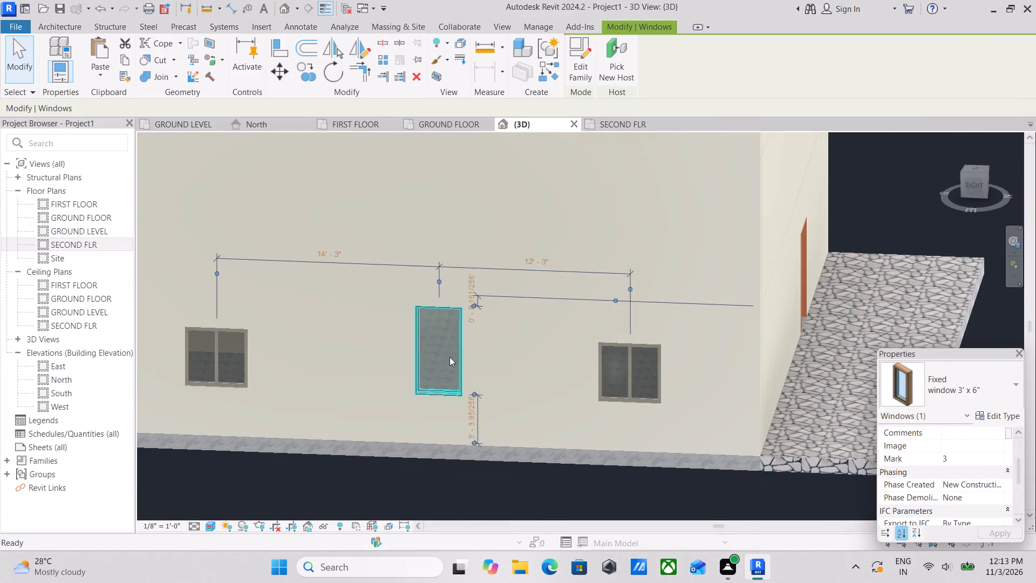
pyautogui.press('Escape')
# Examine the middle window and its placement on the east facade from several angles in 3D.
pyautogui.scroll(-5, 453, 357)
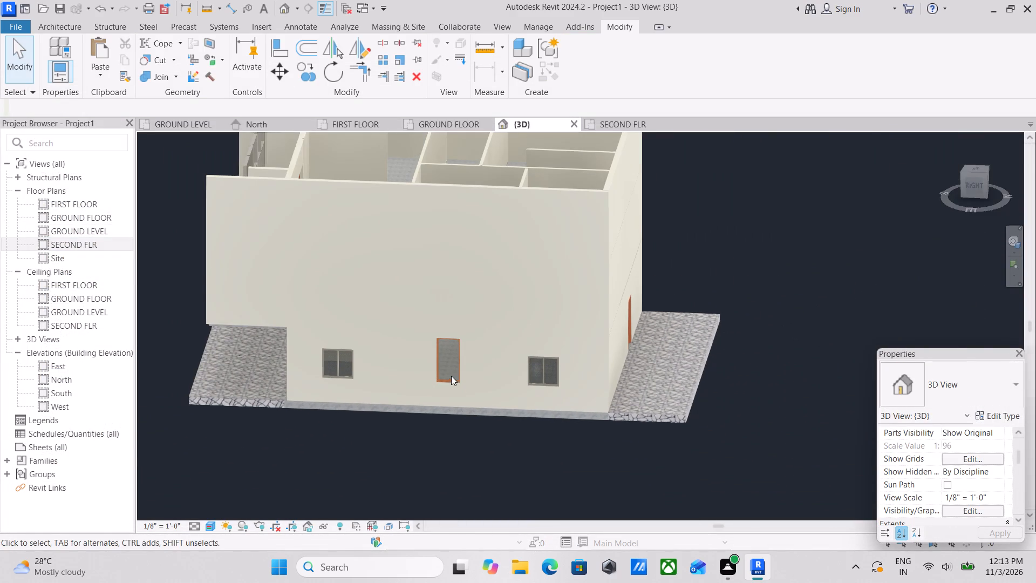
pyautogui.keyDown('shift'); pyautogui.moveTo(451, 376); pyautogui.dragTo(500, 378, button='middle'); pyautogui.keyUp('shift')
pyautogui.scroll(6, 499, 378)
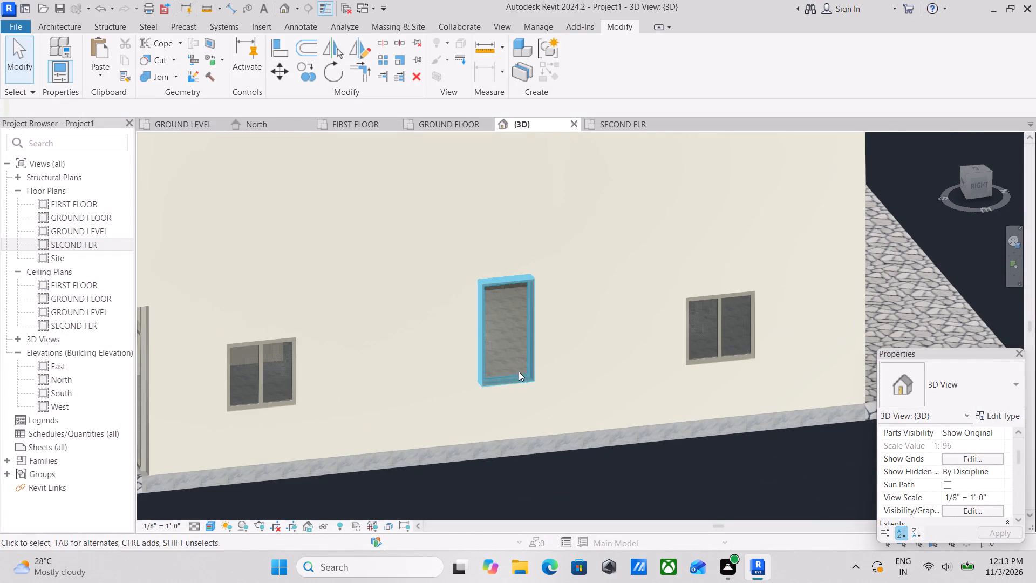
pyautogui.click(519, 371)
pyautogui.keyDown('shift'); pyautogui.moveTo(519, 366); pyautogui.dragTo(488, 240, button='middle'); pyautogui.keyUp('shift')
pyautogui.keyDown('shift'); pyautogui.scroll(-1, 478, 259); pyautogui.keyUp('shift')
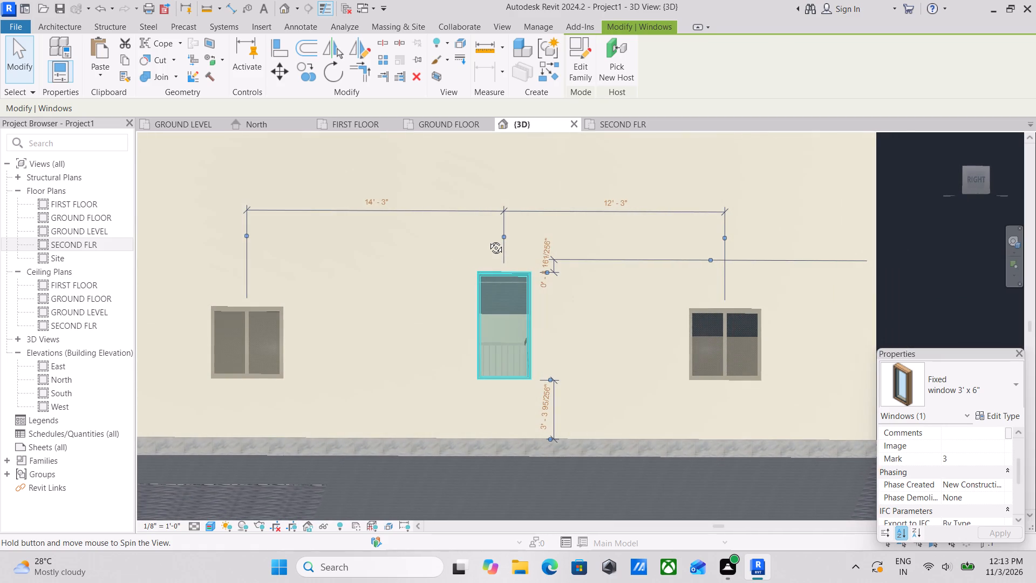
pyautogui.keyDown('shift'); pyautogui.moveTo(488, 240); pyautogui.dragTo(487, 279, button='middle'); pyautogui.keyUp('shift')
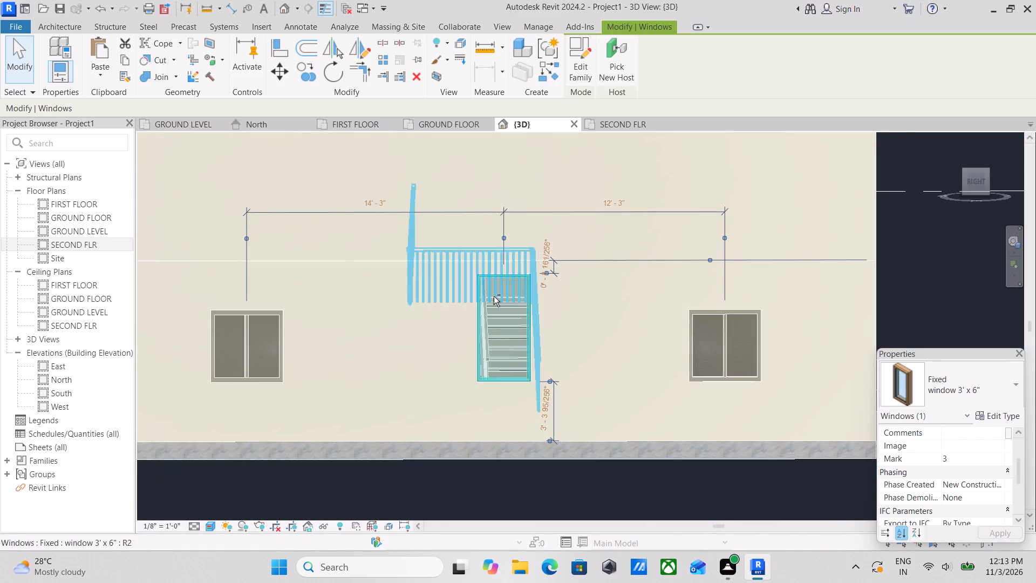
pyautogui.moveTo(516, 344); pyautogui.dragTo(522, 349, button='middle')
pyautogui.scroll(-2, 523, 351)
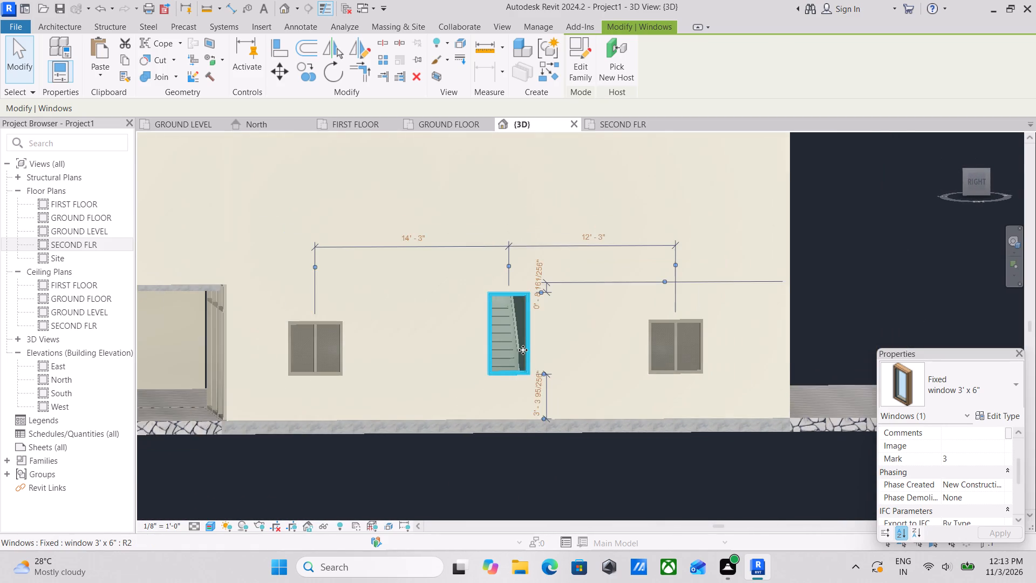
pyautogui.scroll(-1, 522, 349)
pyautogui.keyDown('shift'); pyautogui.moveTo(521, 349); pyautogui.dragTo(643, 545, button='middle'); pyautogui.keyUp('shift')
pyautogui.scroll(-1, 515, 371)
pyautogui.keyDown('shift'); pyautogui.moveTo(515, 372); pyautogui.dragTo(538, 314, button='middle'); pyautogui.keyUp('shift')
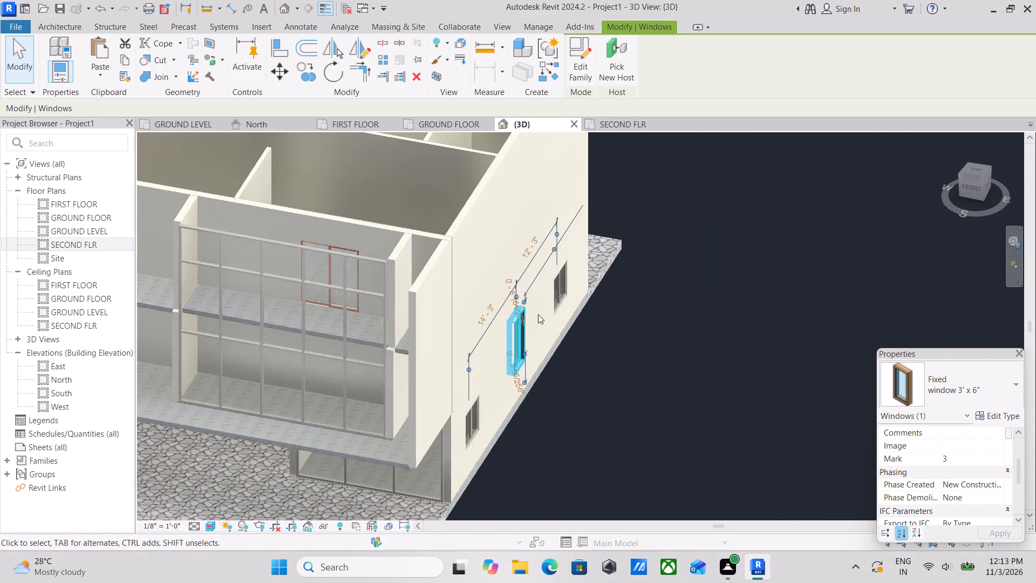
pyautogui.scroll(-2, 541, 320)
pyautogui.scroll(1, 539, 330)
pyautogui.keyDown('shift'); pyautogui.moveTo(534, 329); pyautogui.dragTo(384, 260, button='middle'); pyautogui.keyUp('shift')
pyautogui.scroll(3, 510, 346)
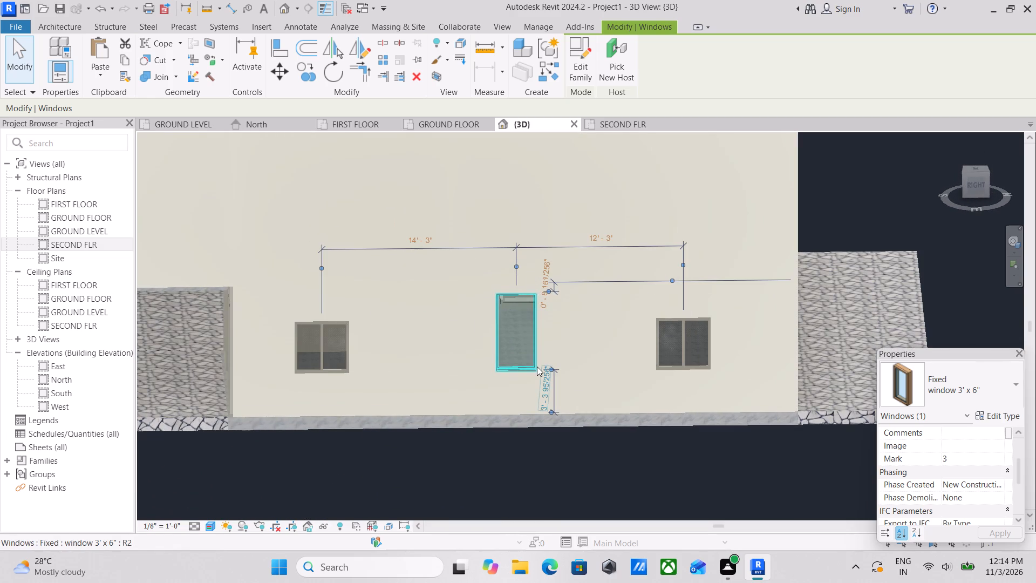
pyautogui.press('Escape')
# Delete the 4' x 4' window nearest the front on the ground floor's east wall.
pyautogui.click(330, 363)
pyautogui.rightClick(330, 362)
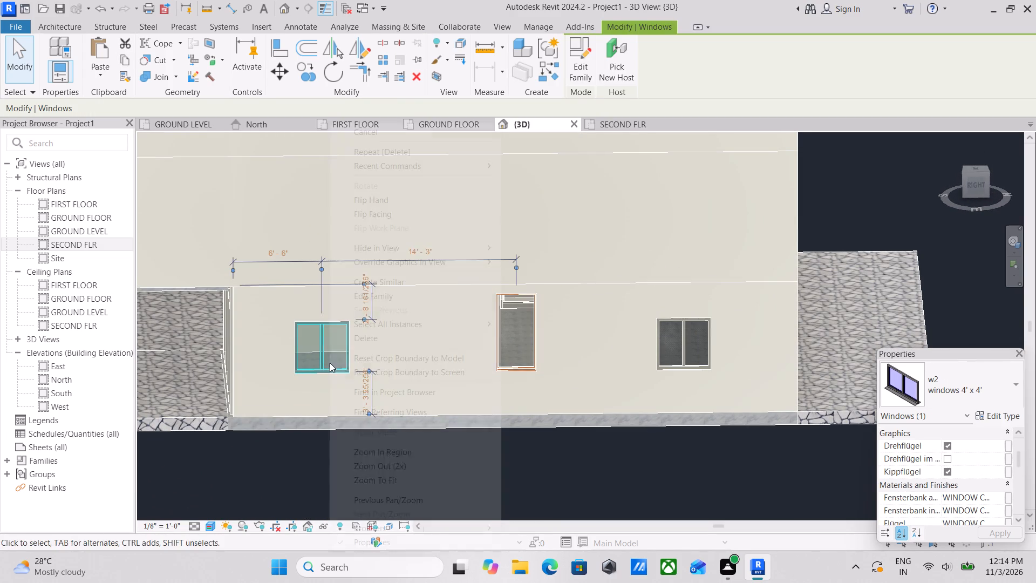
pyautogui.click(397, 343)
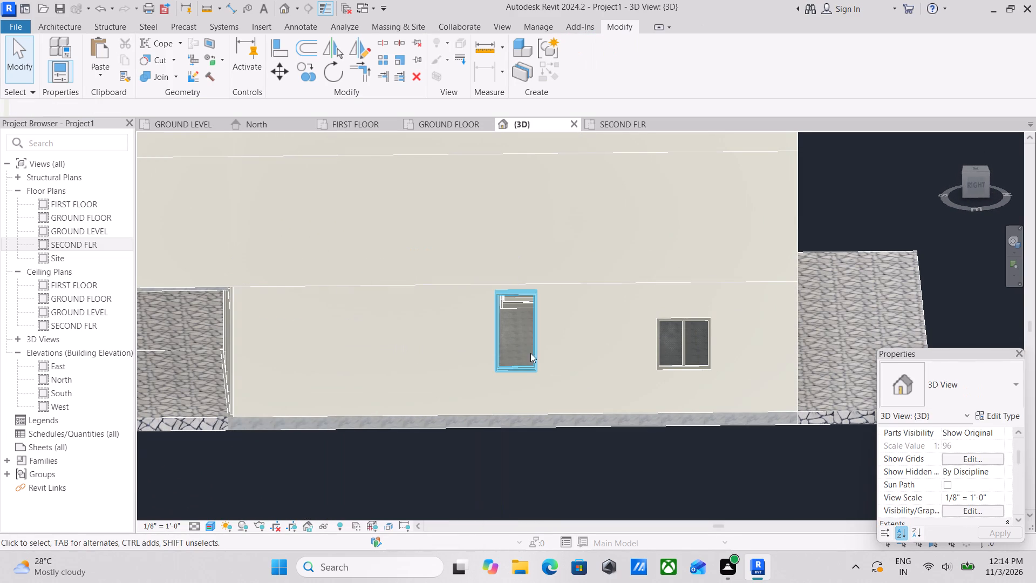
# Place a matching Fixed window 3' x 6" near the front of the ground floor's east wall, 8'-6" from the front corner.
pyautogui.click(526, 367)
pyautogui.press('c')
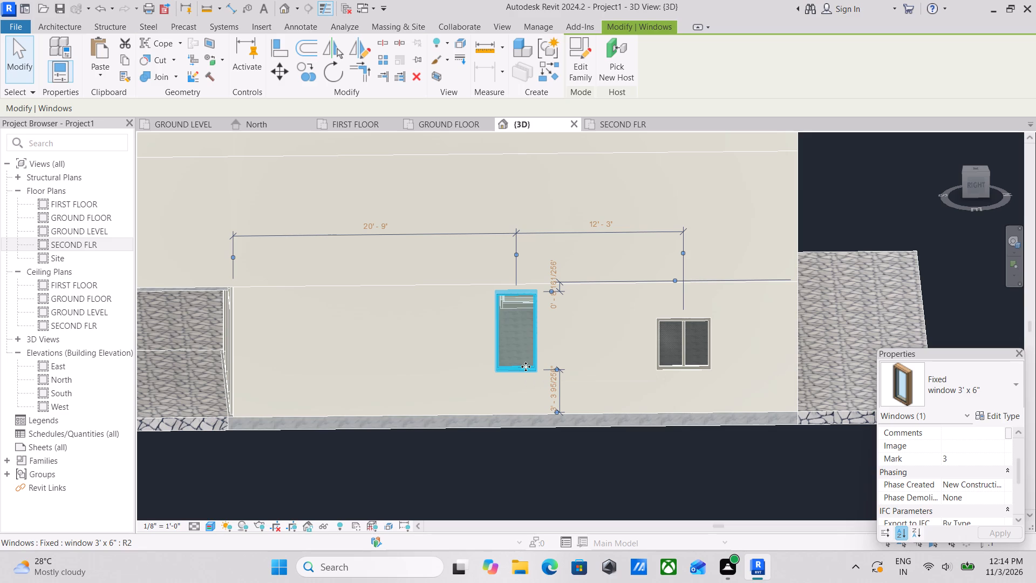
pyautogui.press('s')
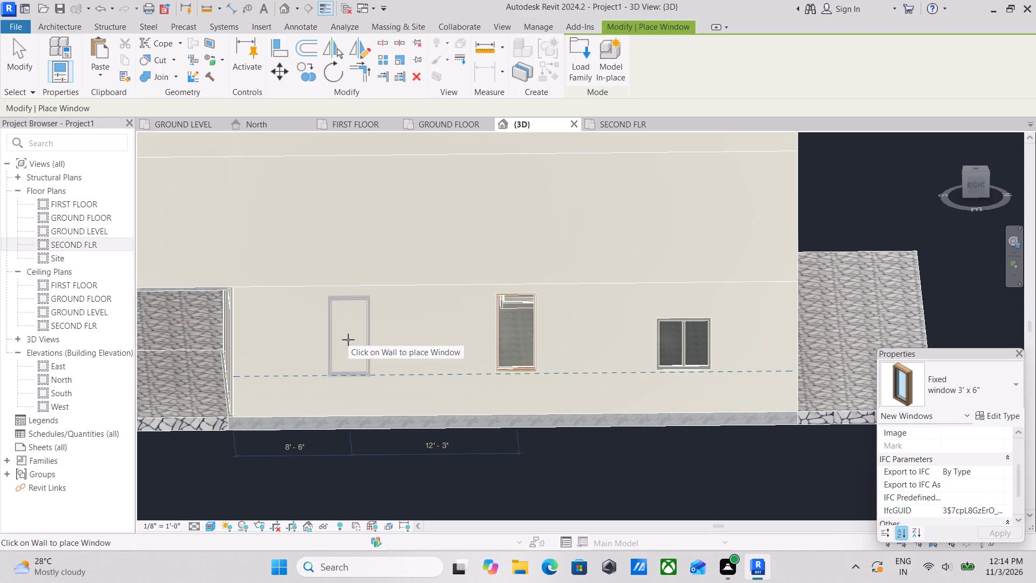
pyautogui.click(348, 340)
pyautogui.press('Escape')
pyautogui.press('Escape')
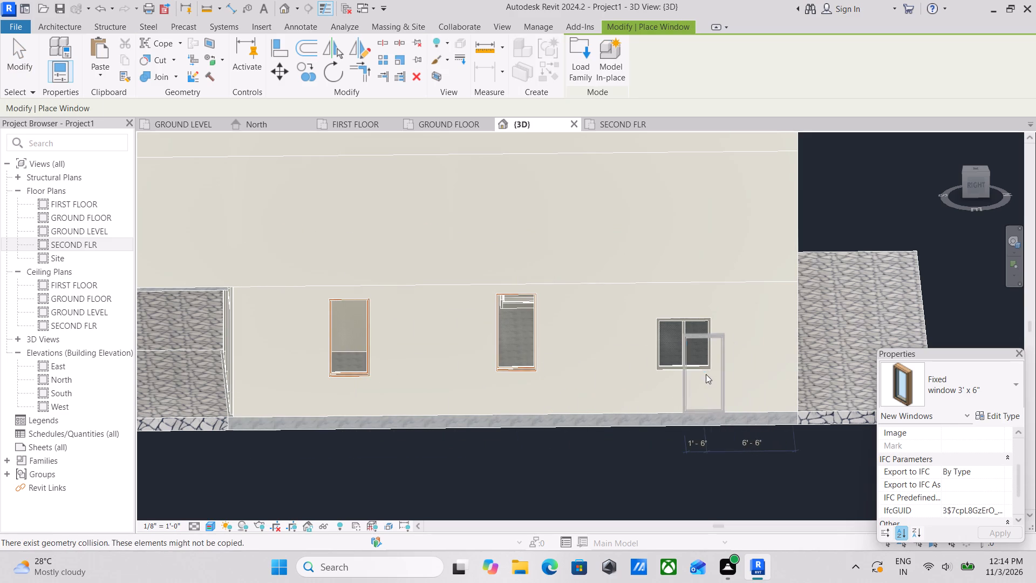
# Delete the remaining 4' x 4' window near the rear of the ground floor's east wall.
pyautogui.click(684, 359)
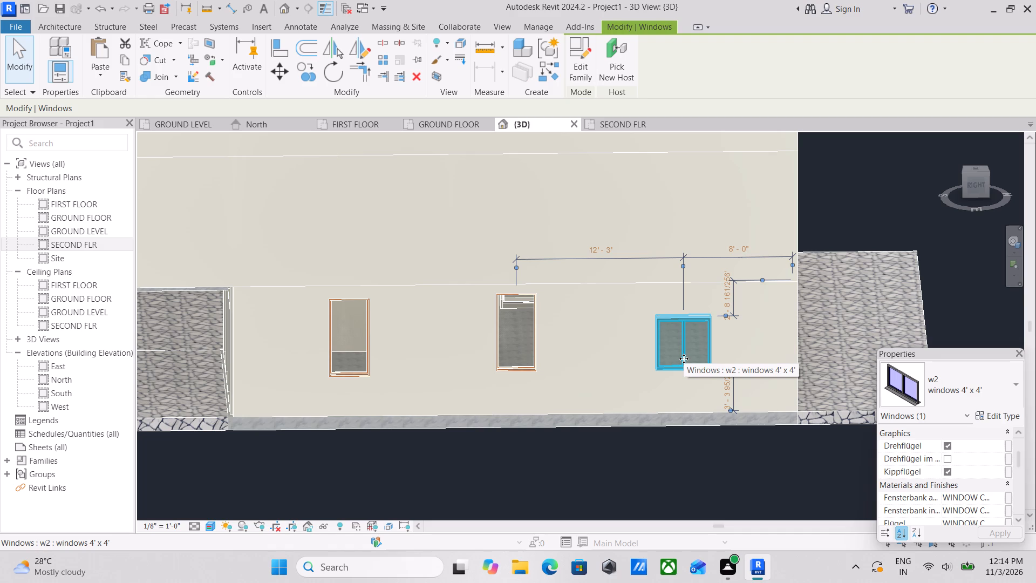
pyautogui.rightClick(684, 358)
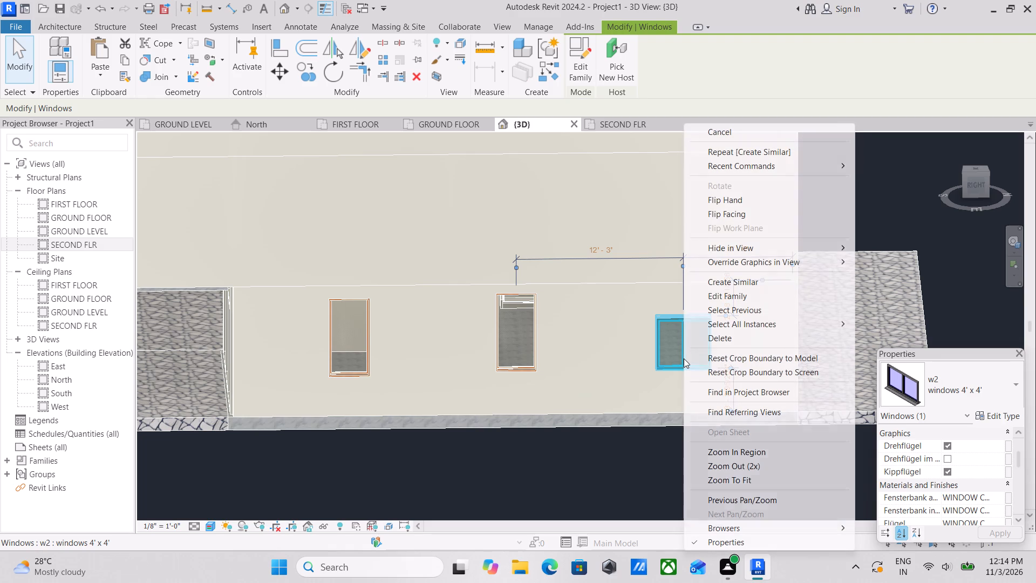
pyautogui.click(737, 335)
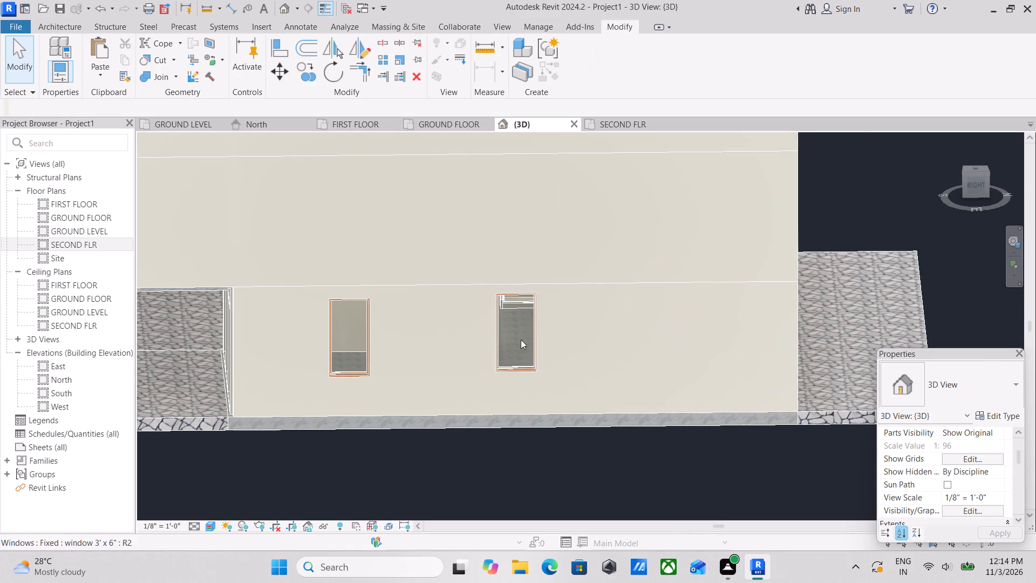
# Place a matching Fixed window 3' x 6" near the rear of the ground floor's east wall, 8'-6" from the rear corner.
pyautogui.click(528, 340)
pyautogui.write('cs')
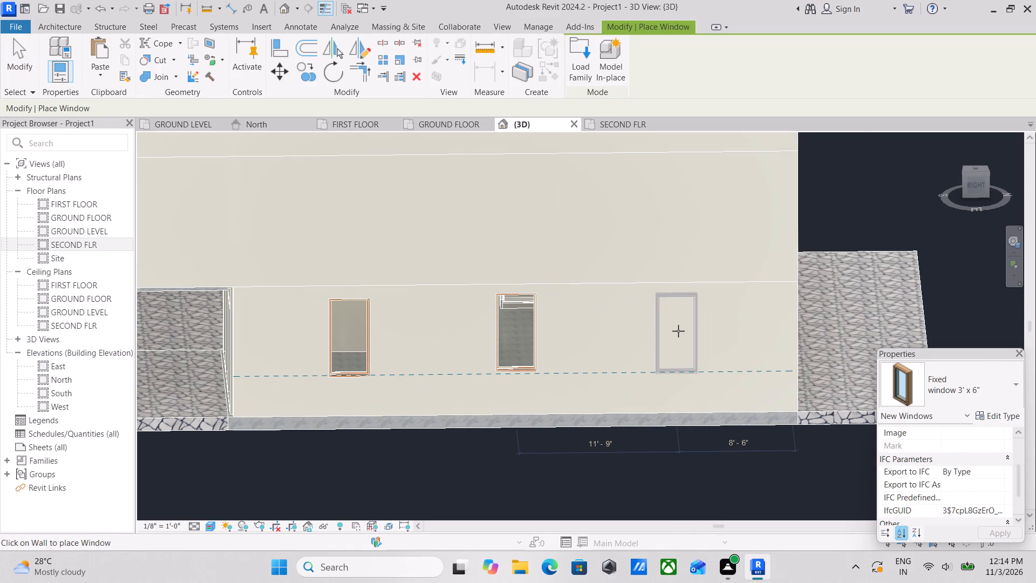
pyautogui.click(678, 331)
pyautogui.press('Escape')
pyautogui.scroll(-2, 657, 339)
pyautogui.press('Escape')
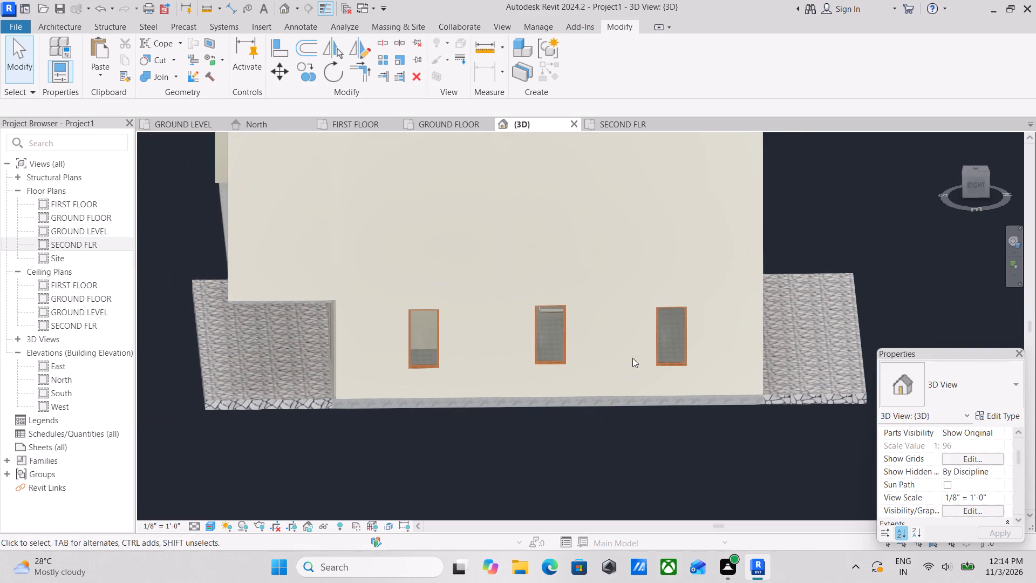
pyautogui.press('Escape')
# Examine the three ground-floor windows on the east wall from several angles in 3D, checking the front one's placement.
pyautogui.scroll(3, 571, 347)
pyautogui.scroll(-3, 583, 373)
pyautogui.keyDown('shift'); pyautogui.moveTo(583, 372); pyautogui.dragTo(601, 285, button='middle'); pyautogui.keyUp('shift')
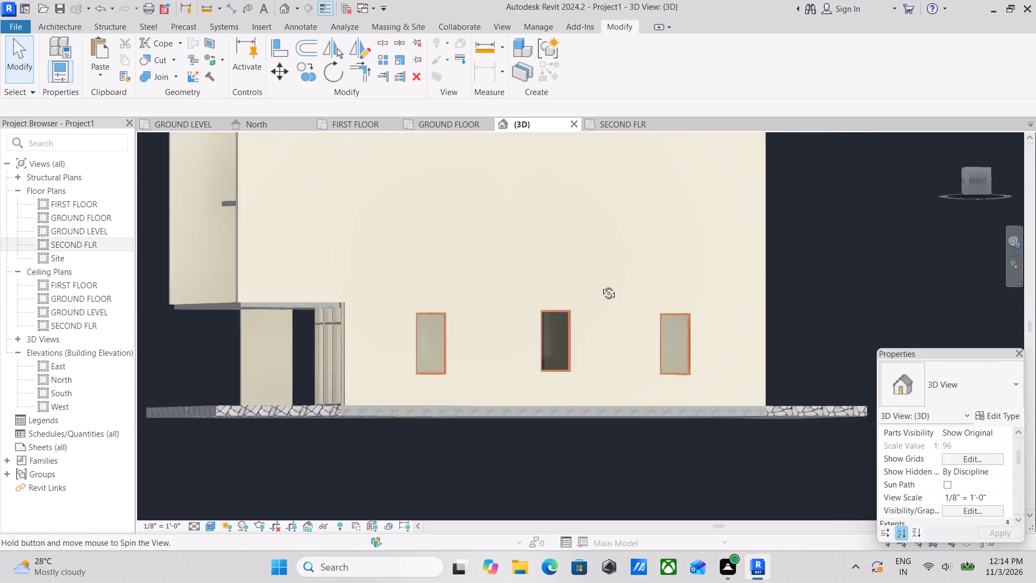
pyautogui.keyDown('shift'); pyautogui.moveTo(601, 285); pyautogui.dragTo(474, 344, button='middle'); pyautogui.keyUp('shift')
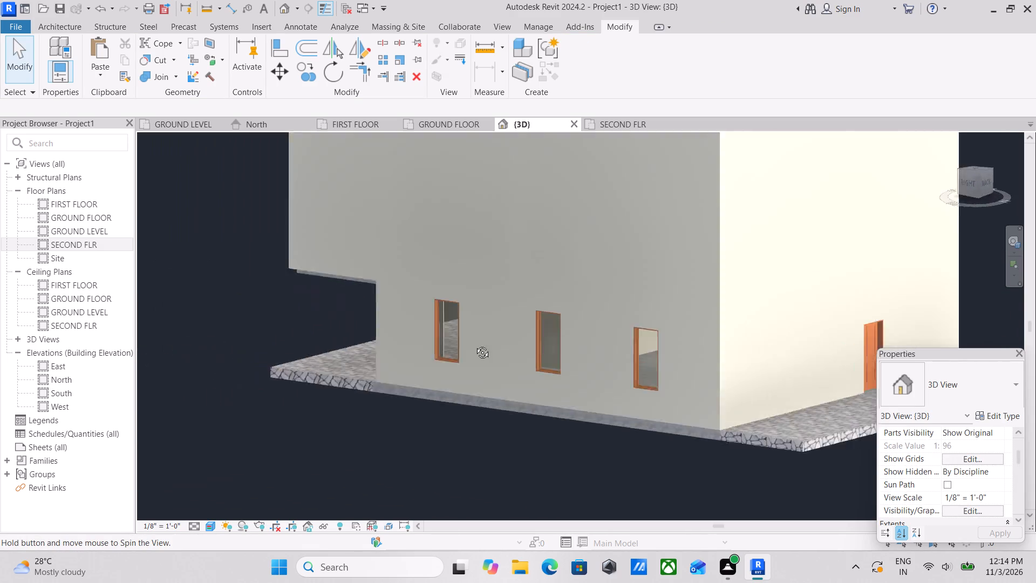
pyautogui.keyDown('shift'); pyautogui.moveTo(474, 344); pyautogui.dragTo(622, 363, button='middle'); pyautogui.keyUp('shift')
pyautogui.keyDown('shift'); pyautogui.moveTo(614, 361); pyautogui.dragTo(642, 370, button='middle'); pyautogui.keyUp('shift')
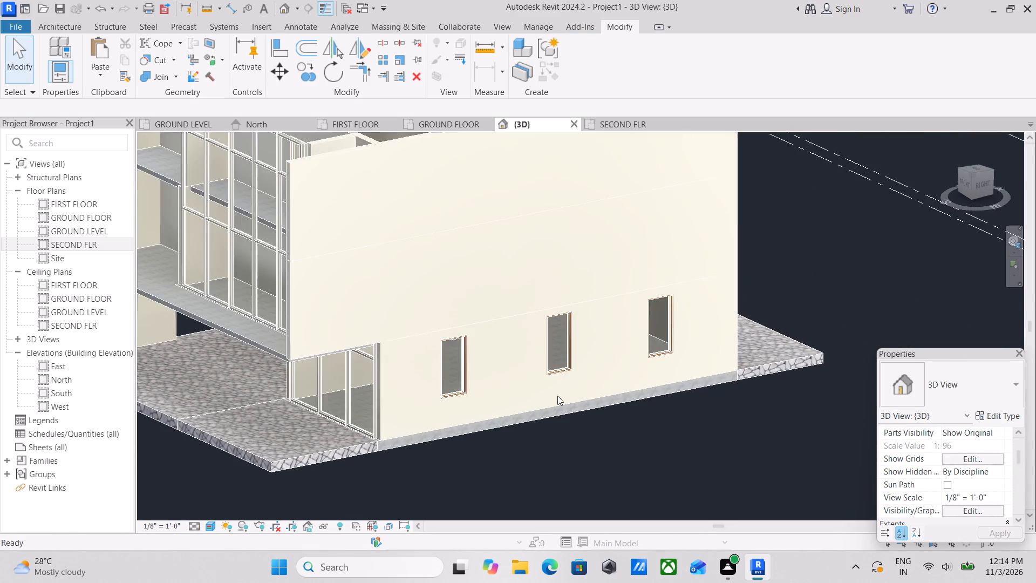
pyautogui.scroll(4, 489, 397)
pyautogui.keyDown('shift'); pyautogui.moveTo(363, 384); pyautogui.dragTo(342, 402, button='middle'); pyautogui.keyUp('shift')
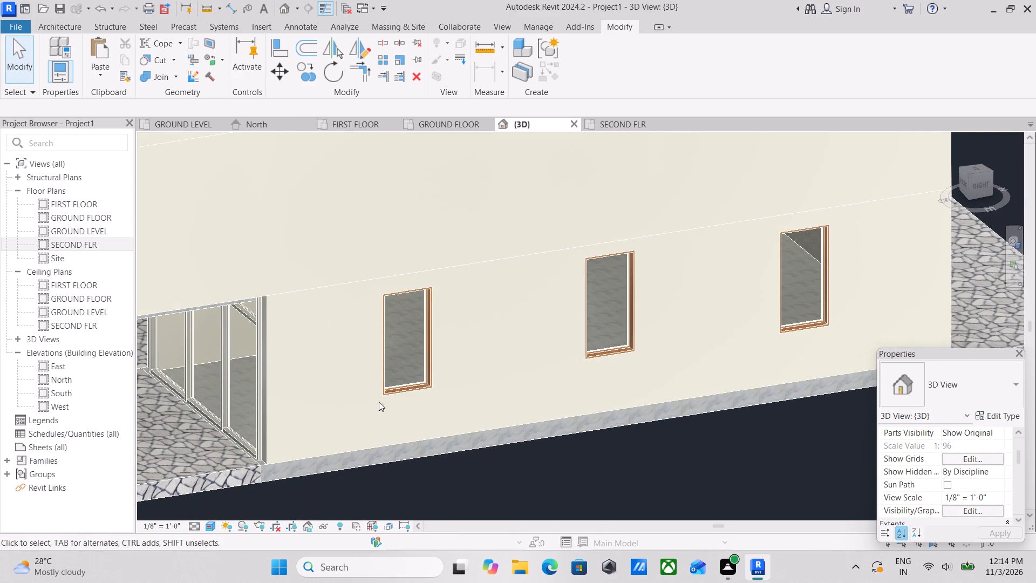
pyautogui.keyDown('shift'); pyautogui.scroll(-3, 379, 401); pyautogui.keyUp('shift')
pyautogui.keyDown('shift'); pyautogui.moveTo(378, 401); pyautogui.dragTo(393, 408, button='middle'); pyautogui.keyUp('shift')
pyautogui.scroll(1, 405, 415)
pyautogui.scroll(-3, 408, 424)
pyautogui.keyDown('shift'); pyautogui.moveTo(405, 423); pyautogui.dragTo(521, 478, button='middle'); pyautogui.keyUp('shift')
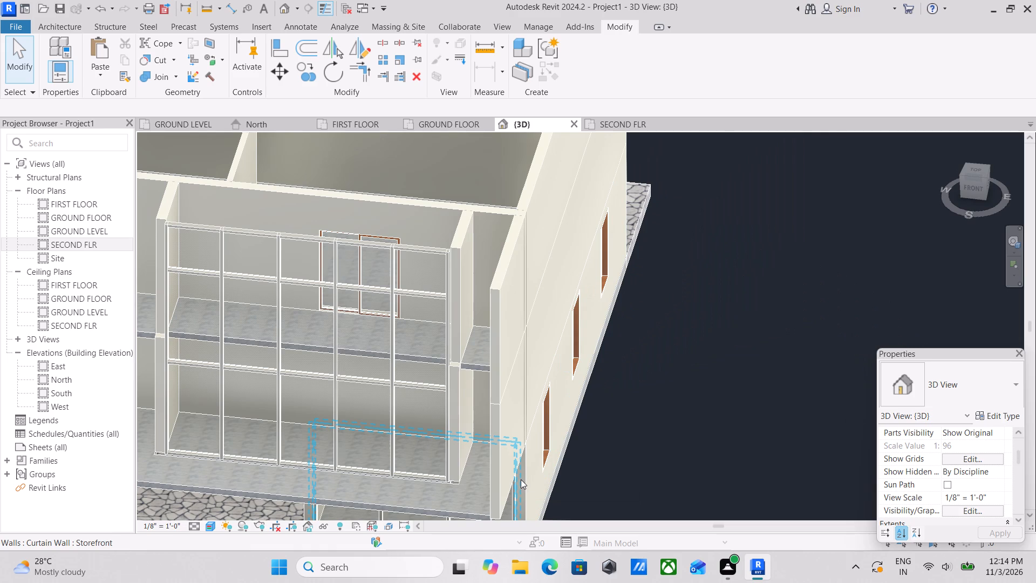
pyautogui.scroll(-1, 519, 479)
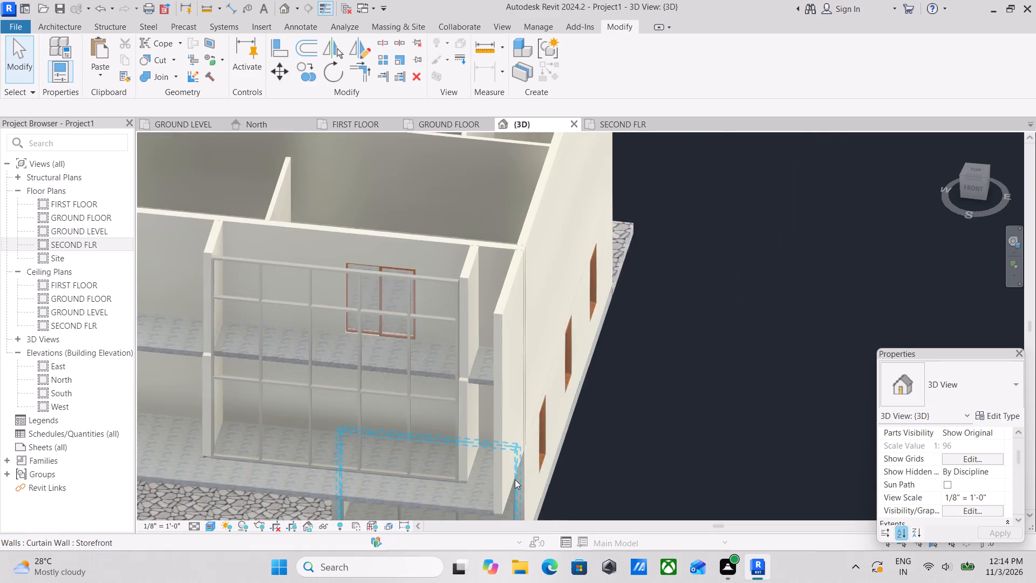
pyautogui.scroll(-4, 515, 479)
pyautogui.scroll(2, 544, 435)
pyautogui.keyDown('shift'); pyautogui.moveTo(544, 434); pyautogui.dragTo(383, 407, button='middle'); pyautogui.keyUp('shift')
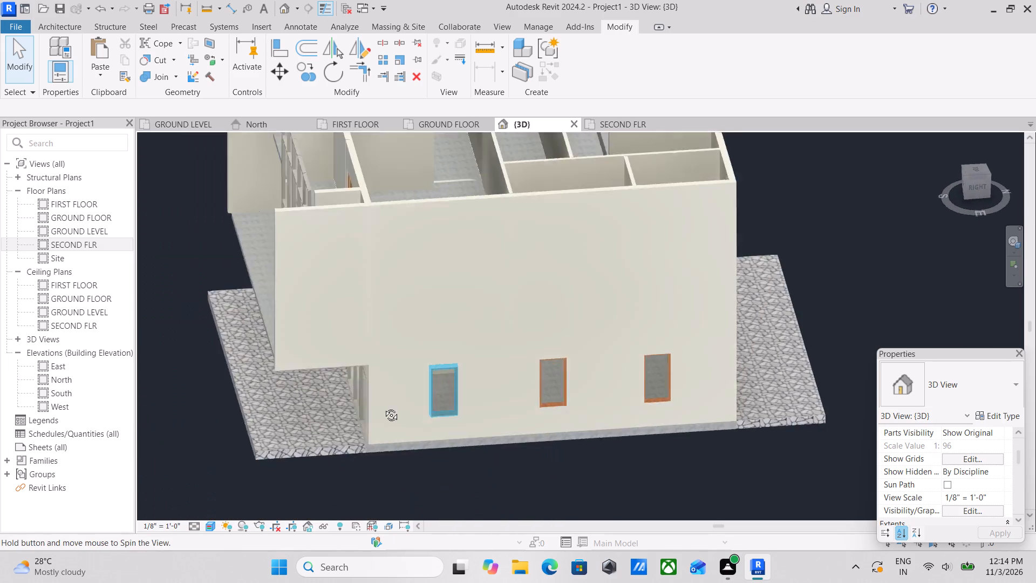
pyautogui.keyDown('shift'); pyautogui.moveTo(383, 407); pyautogui.dragTo(383, 404, button='middle'); pyautogui.keyUp('shift')
pyautogui.scroll(5, 449, 423)
pyautogui.click(452, 397)
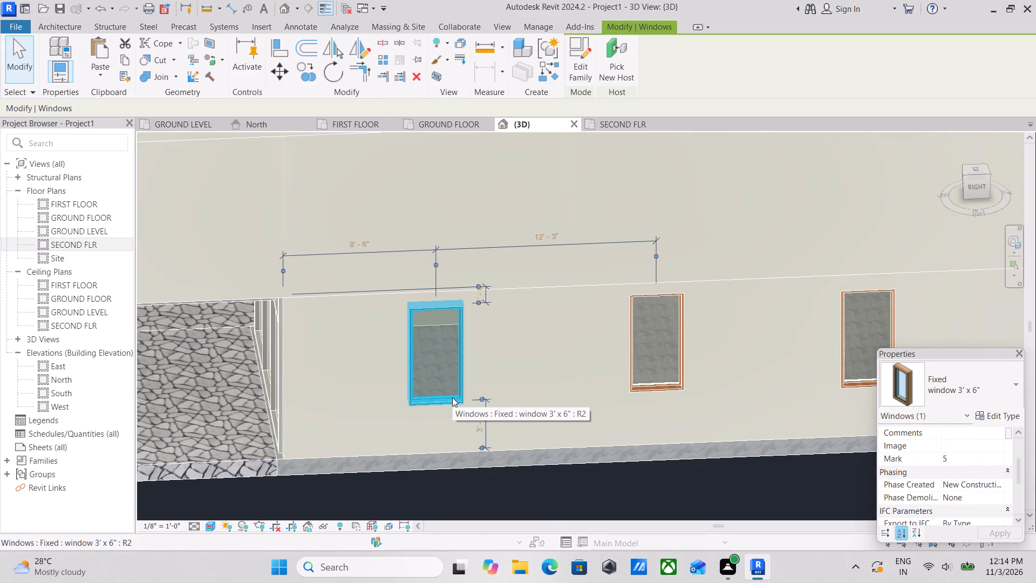
pyautogui.scroll(-2, 452, 397)
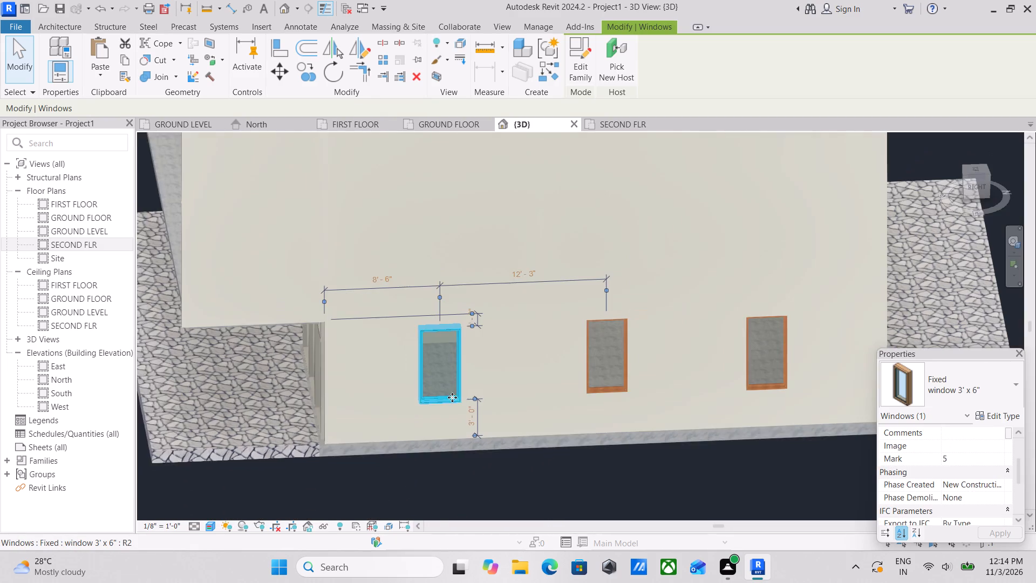
pyautogui.moveTo(452, 397); pyautogui.dragTo(420, 390, button='middle')
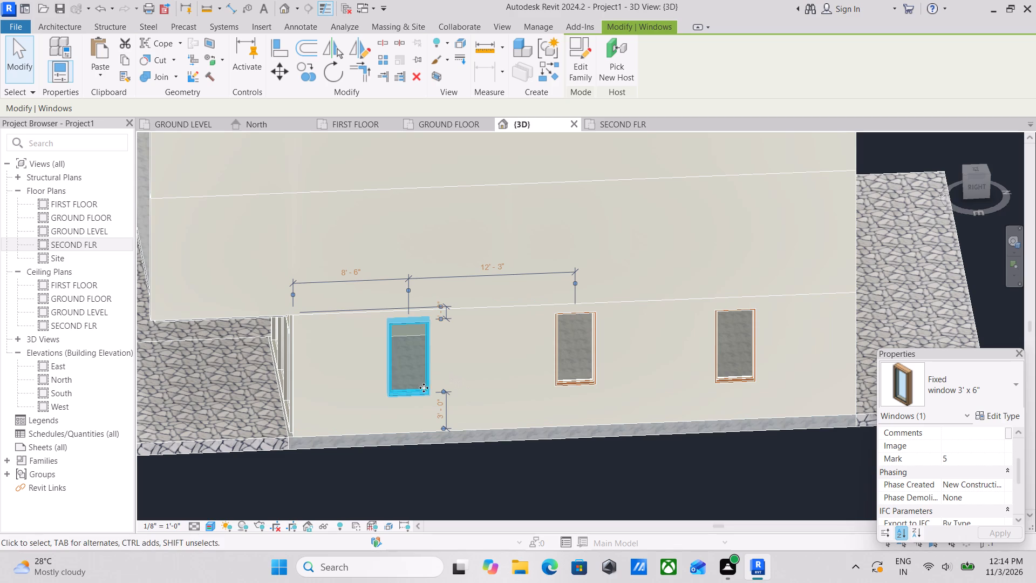
pyautogui.press('Escape')
# Copy the three ground-floor east windows and paste them aligned to the FIRST FLOOR and SECOND FLR levels.
pyautogui.scroll(4, 425, 413)
pyautogui.keyDown('ctrl'); pyautogui.click(418, 371); pyautogui.keyUp('ctrl')
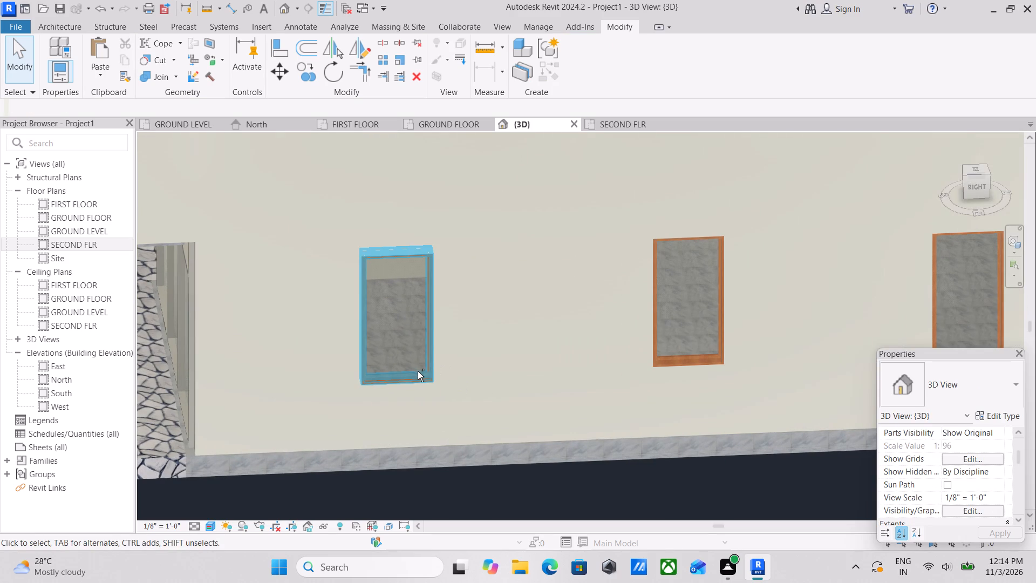
pyautogui.keyDown('ctrl'); pyautogui.click(671, 356); pyautogui.keyUp('ctrl')
pyautogui.moveTo(661, 344); pyautogui.dragTo(448, 378, button='middle')
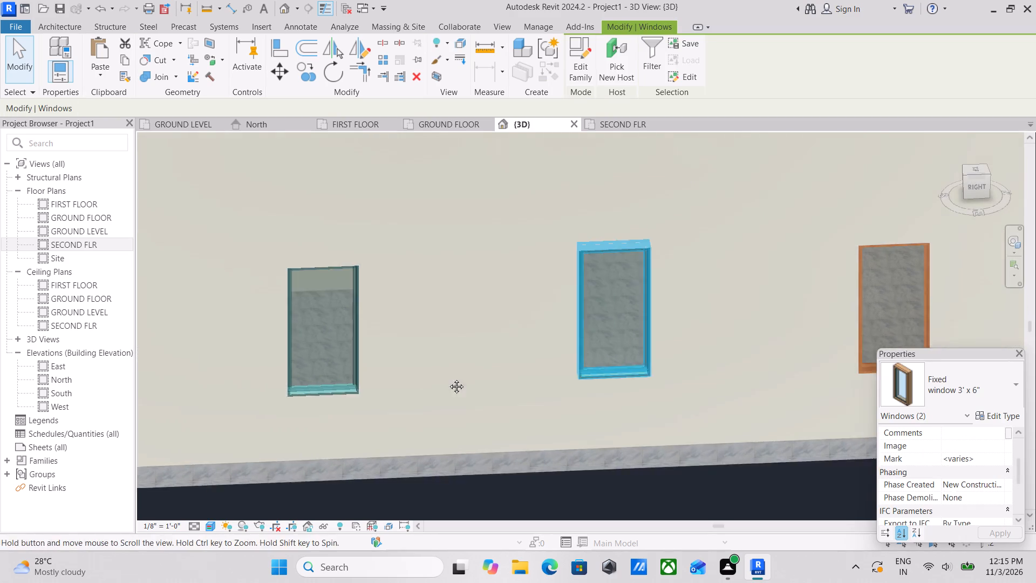
pyautogui.moveTo(448, 378); pyautogui.dragTo(413, 378, button='middle')
pyautogui.keyDown('ctrl'); pyautogui.click(703, 386); pyautogui.keyUp('ctrl')
pyautogui.scroll(-1, 688, 358)
pyautogui.moveTo(688, 358); pyautogui.dragTo(685, 385, button='middle')
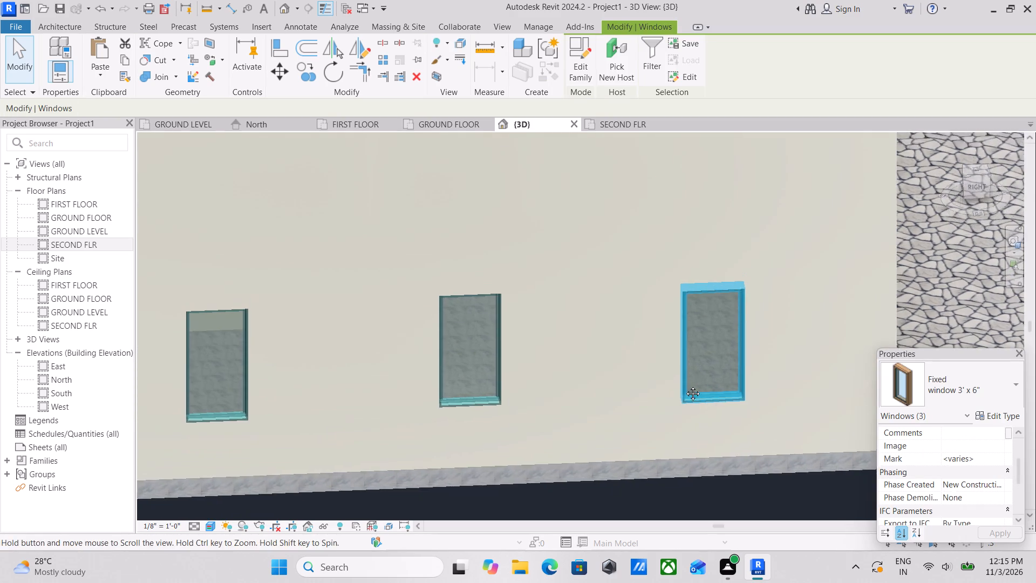
pyautogui.moveTo(685, 385); pyautogui.dragTo(685, 386, button='middle')
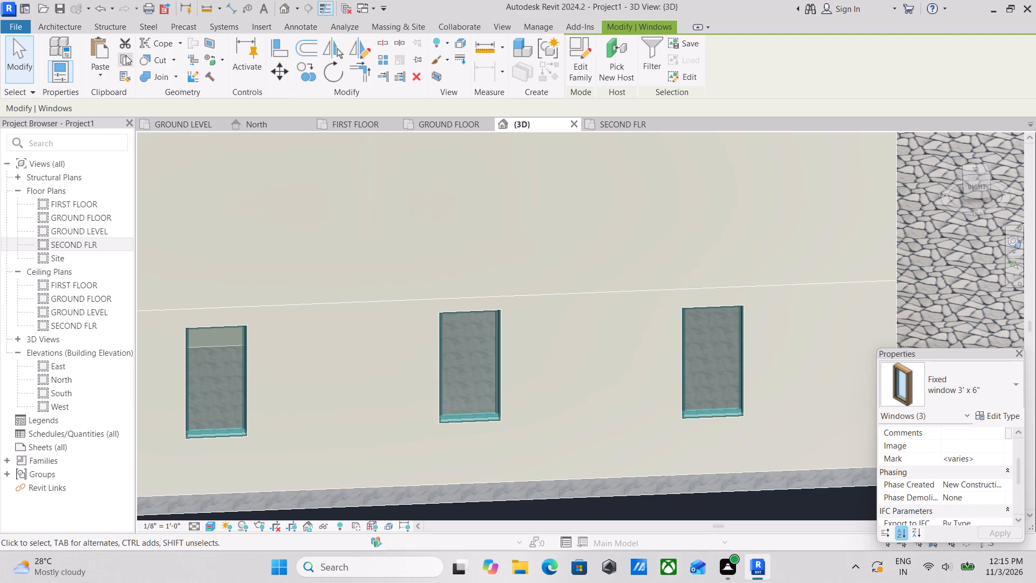
pyautogui.click(126, 55)
pyautogui.click(106, 71)
pyautogui.click(119, 124)
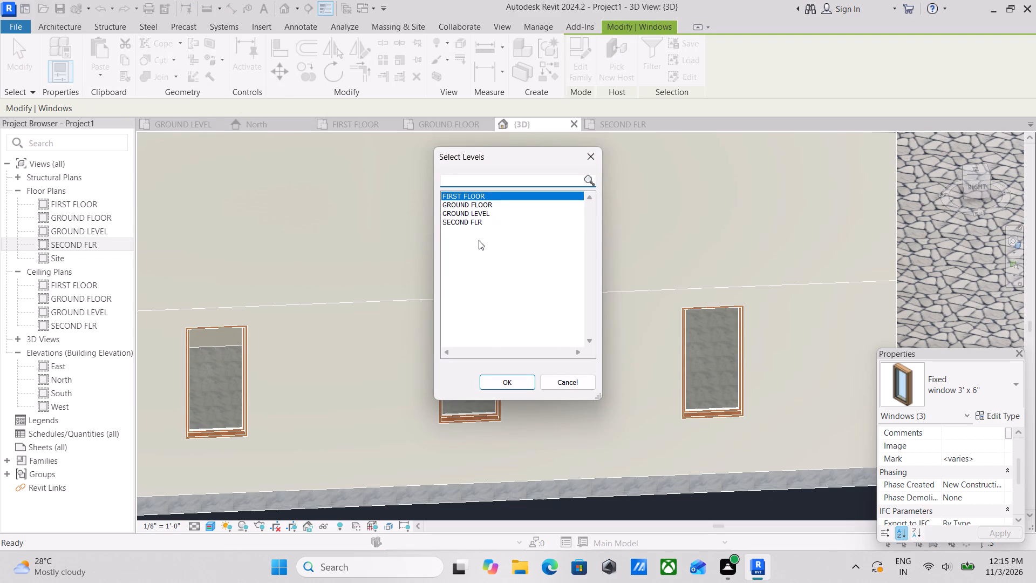
pyautogui.keyDown('ctrl'); pyautogui.click(456, 219); pyautogui.keyUp('ctrl')
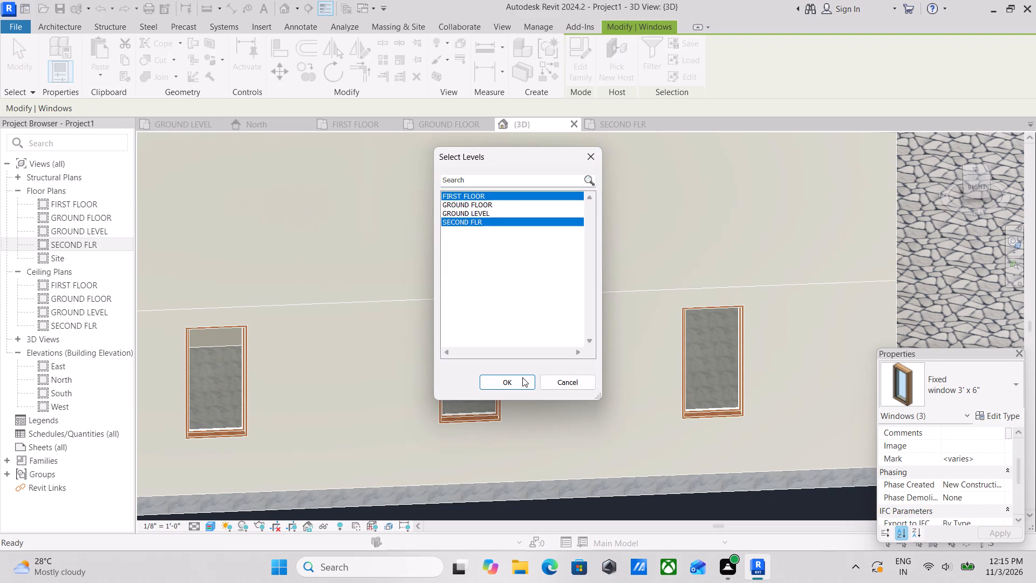
pyautogui.click(521, 379)
pyautogui.scroll(-6, 514, 373)
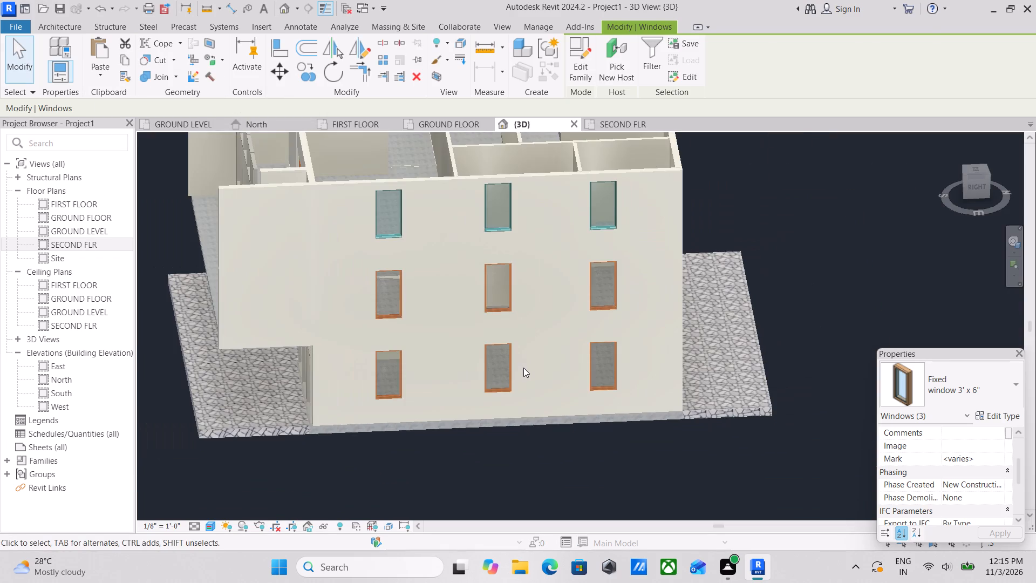
pyautogui.press('Escape')
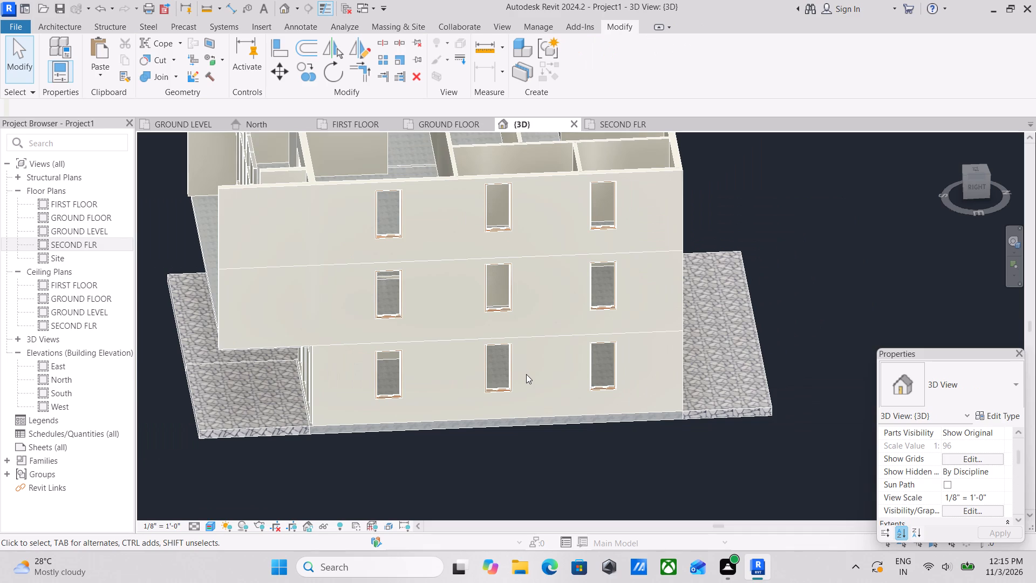
# Examine the window rows on the east facade and the building's other sides in 3D.
pyautogui.scroll(-1, 483, 392)
pyautogui.scroll(-3, 439, 386)
pyautogui.scroll(3, 448, 383)
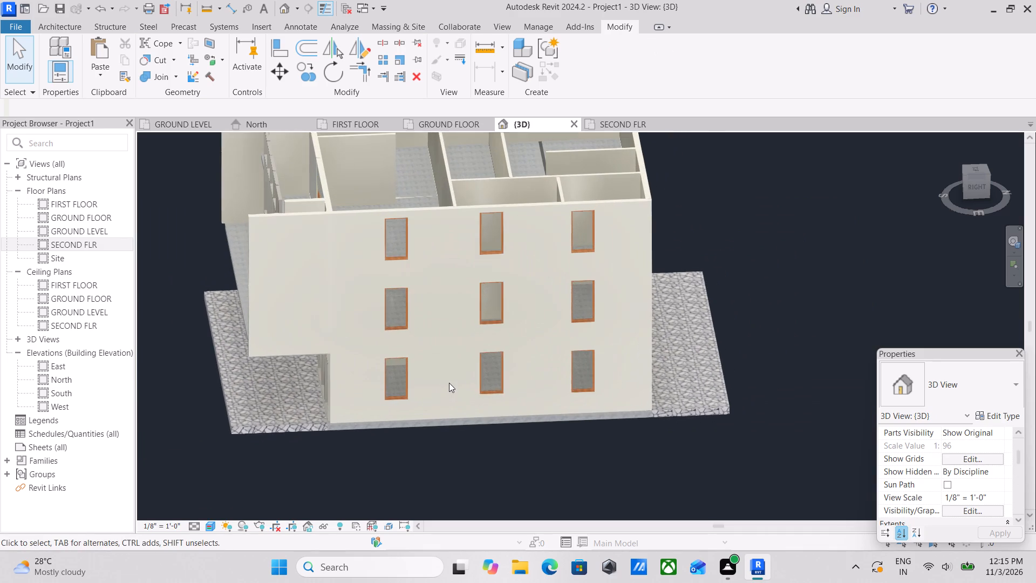
pyautogui.scroll(3, 508, 399)
pyautogui.scroll(-1, 510, 385)
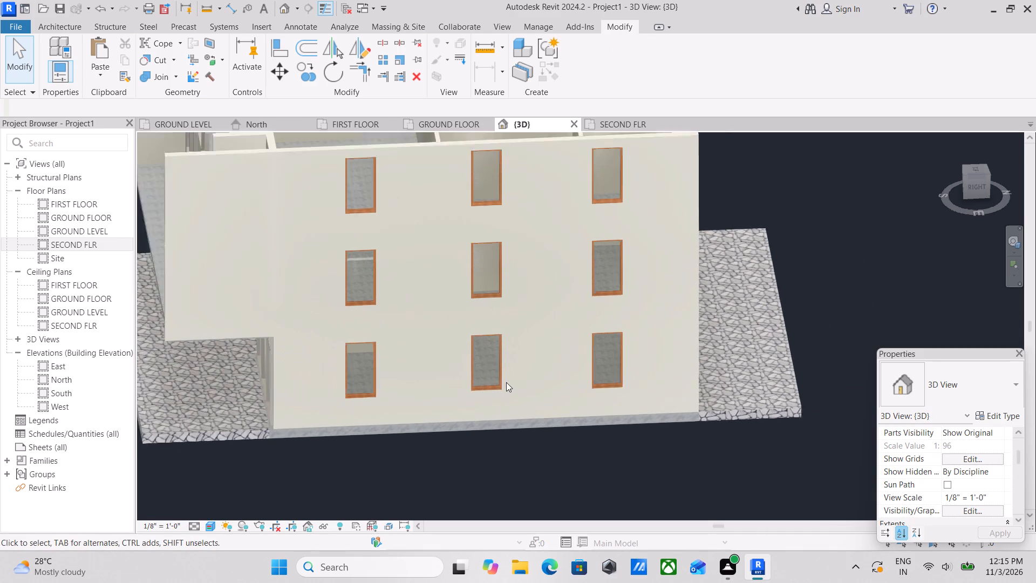
pyautogui.scroll(-3, 506, 382)
pyautogui.keyDown('shift'); pyautogui.moveTo(483, 372); pyautogui.dragTo(654, 319, button='middle'); pyautogui.keyUp('shift')
pyautogui.moveTo(432, 398); pyautogui.dragTo(127, 269, button='middle')
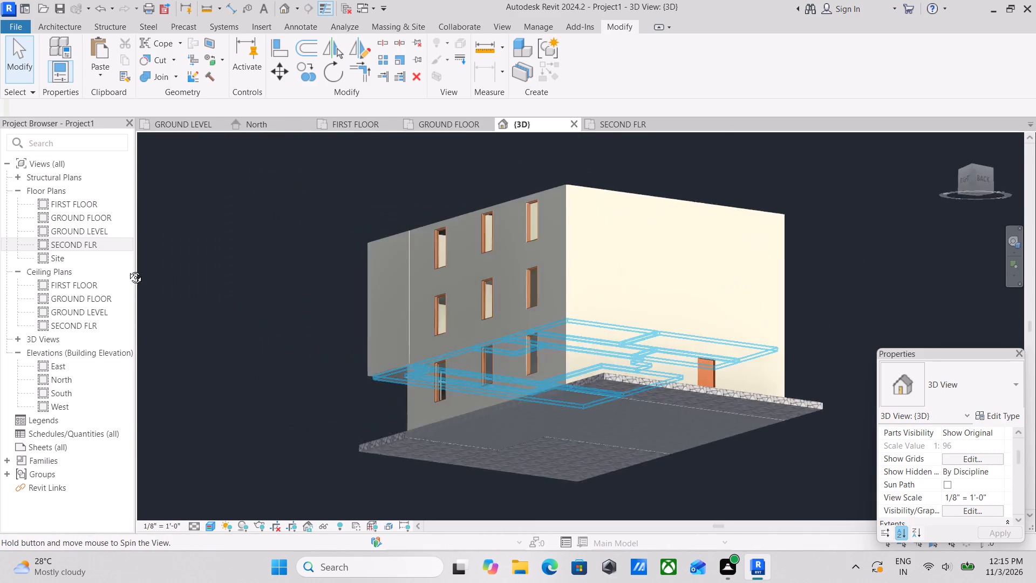
pyautogui.moveTo(127, 269); pyautogui.dragTo(196, 398, button='middle')
pyautogui.keyDown('shift'); pyautogui.moveTo(370, 321); pyautogui.dragTo(674, 337, button='middle'); pyautogui.keyUp('shift')
pyautogui.moveTo(405, 378); pyautogui.dragTo(547, 358, button='middle')
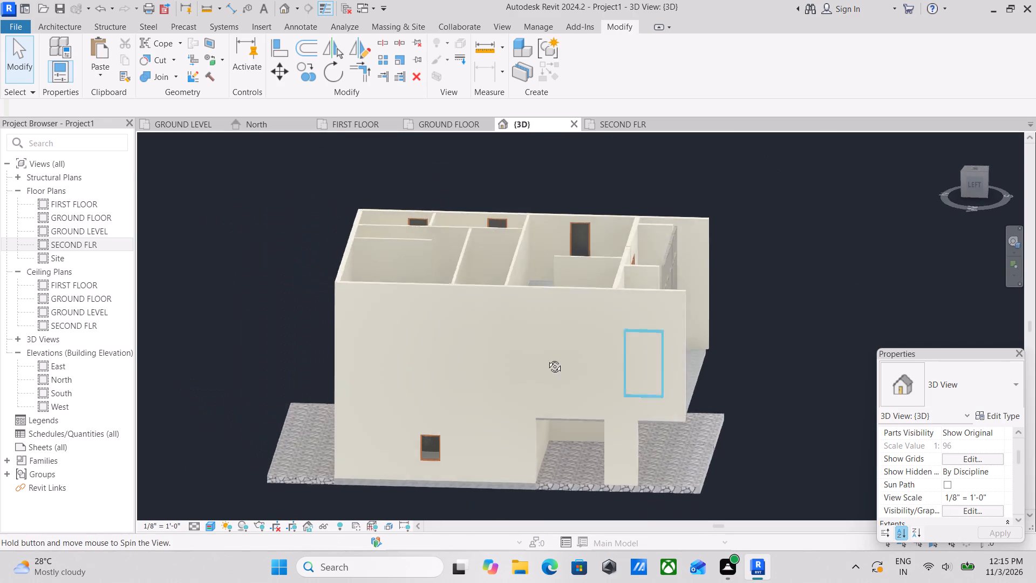
pyautogui.moveTo(547, 358); pyautogui.dragTo(548, 357, button='middle')
pyautogui.scroll(3, 428, 492)
pyautogui.scroll(-1, 488, 414)
# Create a similar Fixed window 3' x 6" on the GROUND LEVEL plan's west wall, centred in the rear room, 5'-3 1/2" each way.
pyautogui.keyDown('shift'); pyautogui.moveTo(488, 414); pyautogui.dragTo(234, 395, button='middle'); pyautogui.keyUp('shift')
pyautogui.moveTo(405, 363); pyautogui.dragTo(374, 395, button='middle')
pyautogui.scroll(3, 434, 372)
pyautogui.click(472, 374)
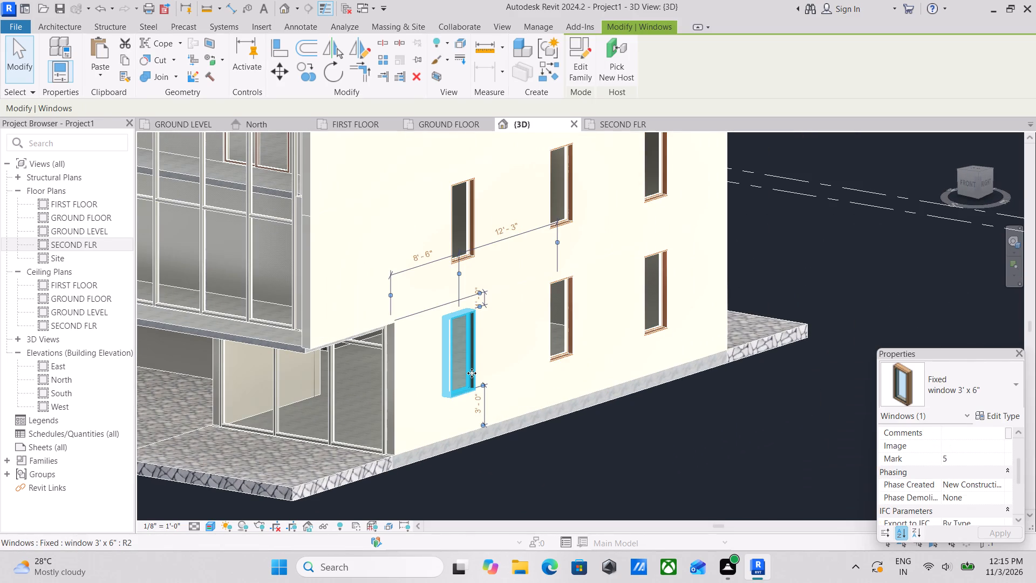
pyautogui.scroll(2, 472, 374)
pyautogui.scroll(-1, 472, 374)
pyautogui.moveTo(472, 374); pyautogui.dragTo(479, 385, button='middle')
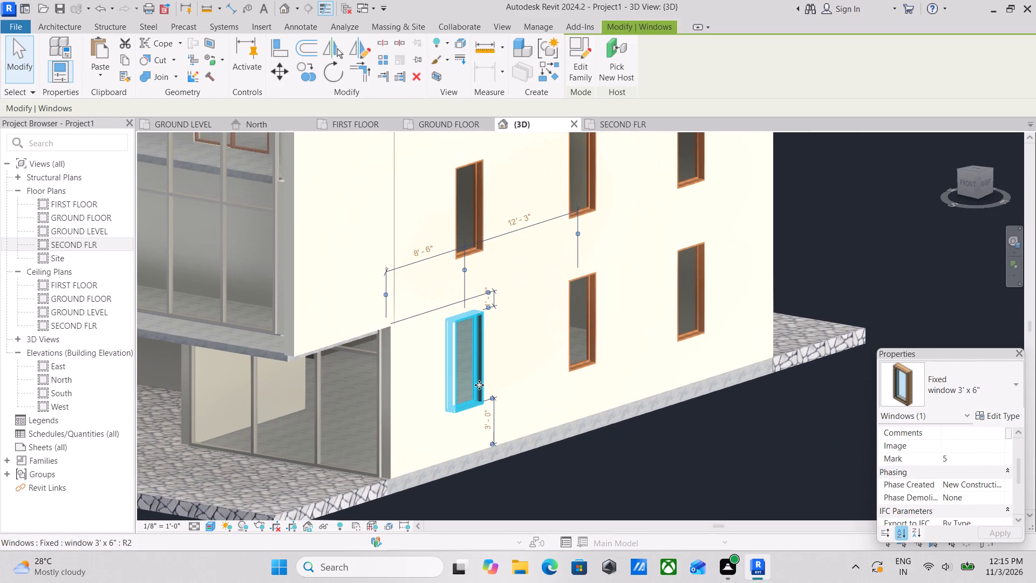
pyautogui.write('cs')
pyautogui.scroll(-3, 479, 385)
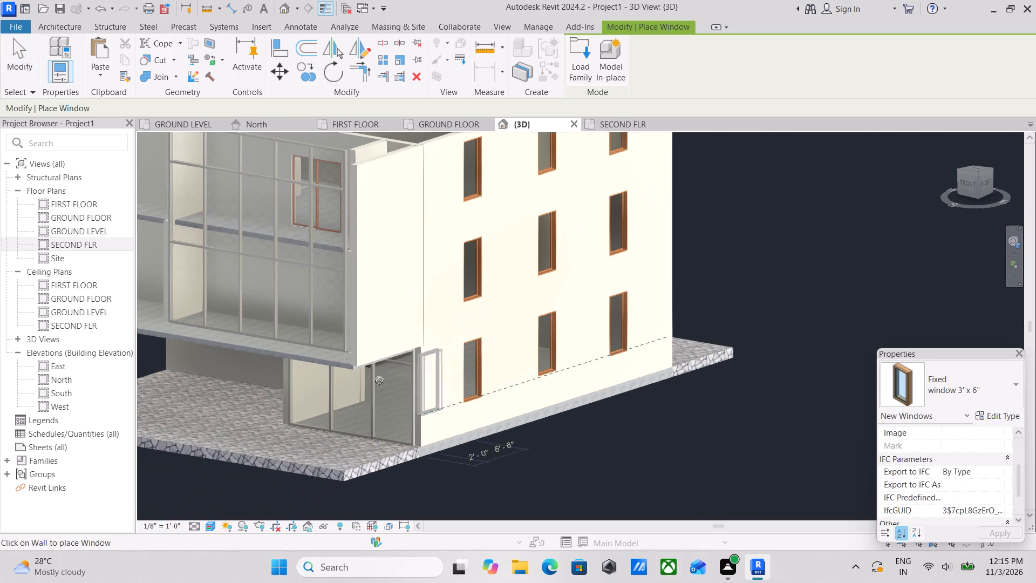
pyautogui.click(177, 123)
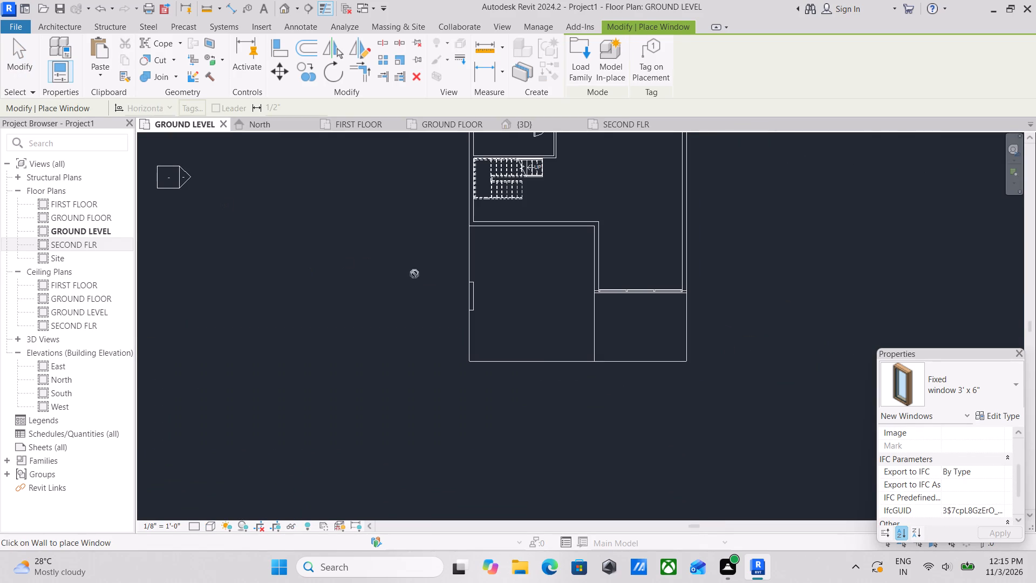
pyautogui.moveTo(466, 272); pyautogui.dragTo(468, 465, button='middle')
pyautogui.scroll(6, 477, 331)
pyautogui.scroll(-1, 464, 199)
pyautogui.moveTo(462, 210); pyautogui.dragTo(451, 296, button='middle')
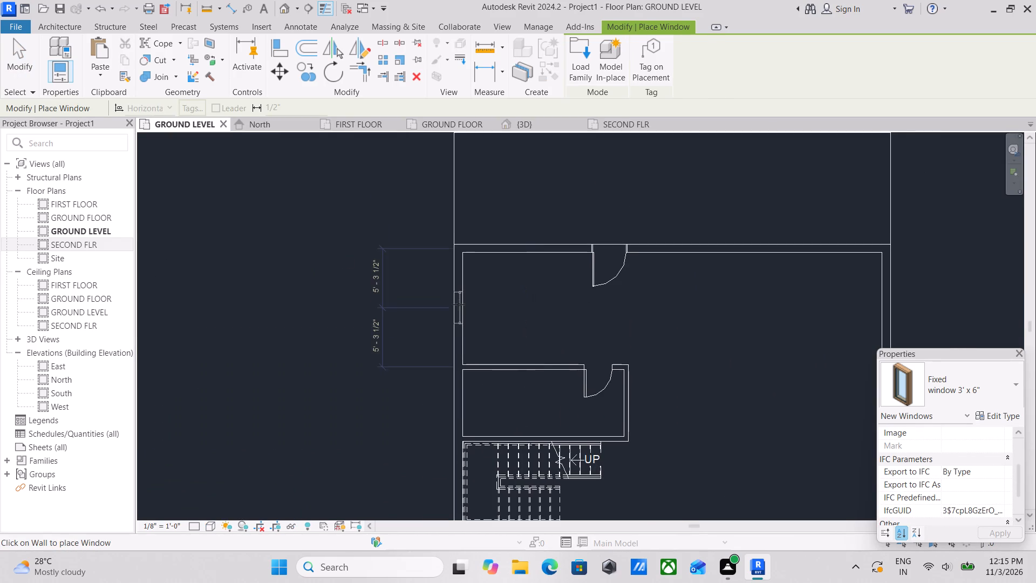
pyautogui.scroll(2, 459, 304)
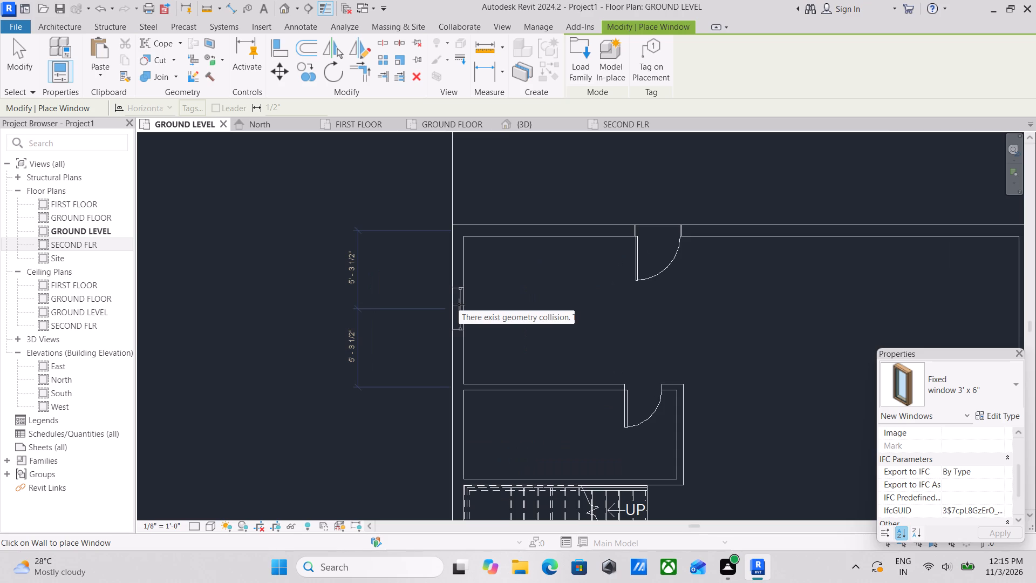
pyautogui.scroll(-5, 459, 304)
pyautogui.moveTo(459, 304); pyautogui.dragTo(384, 269, button='middle')
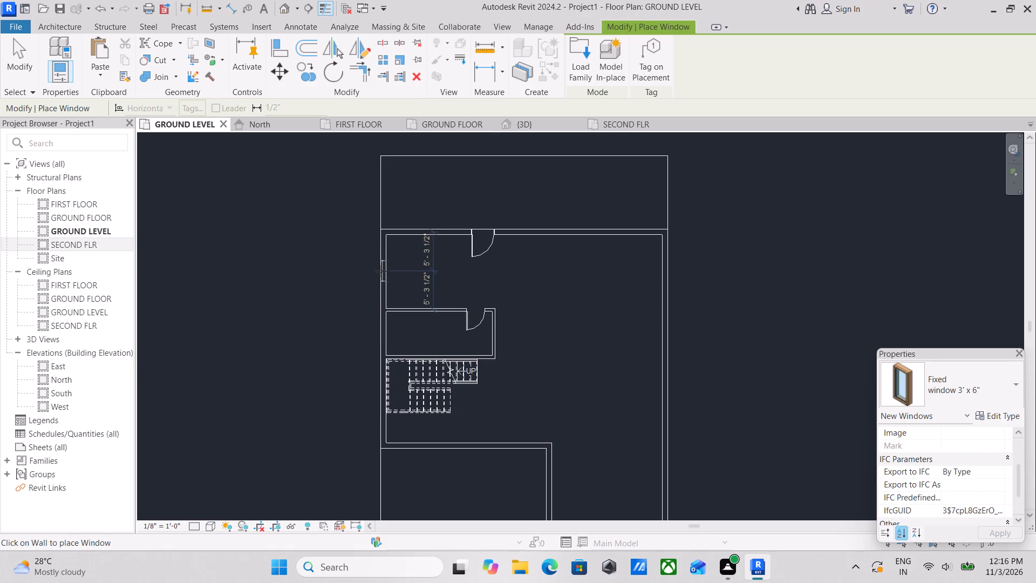
pyautogui.click(381, 271)
# Place another Fixed window 3' x 6" on the west wall beside the stair, 3'-6" from the rear partition and 8'-6" from the front one.
pyautogui.moveTo(401, 304); pyautogui.dragTo(390, 214, button='middle')
pyautogui.moveTo(382, 382); pyautogui.dragTo(406, 357, button='middle')
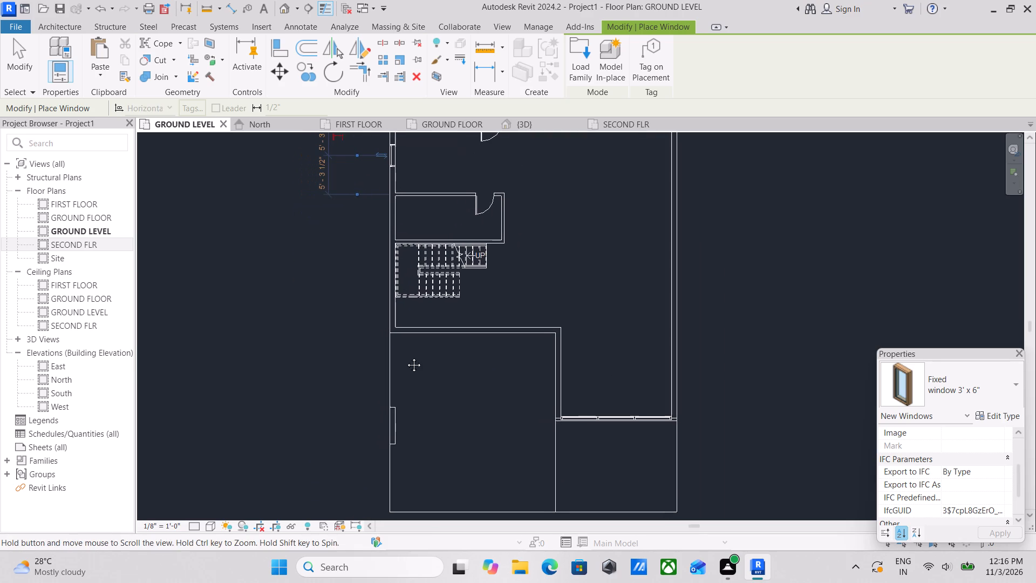
pyautogui.moveTo(406, 357); pyautogui.dragTo(407, 358, button='middle')
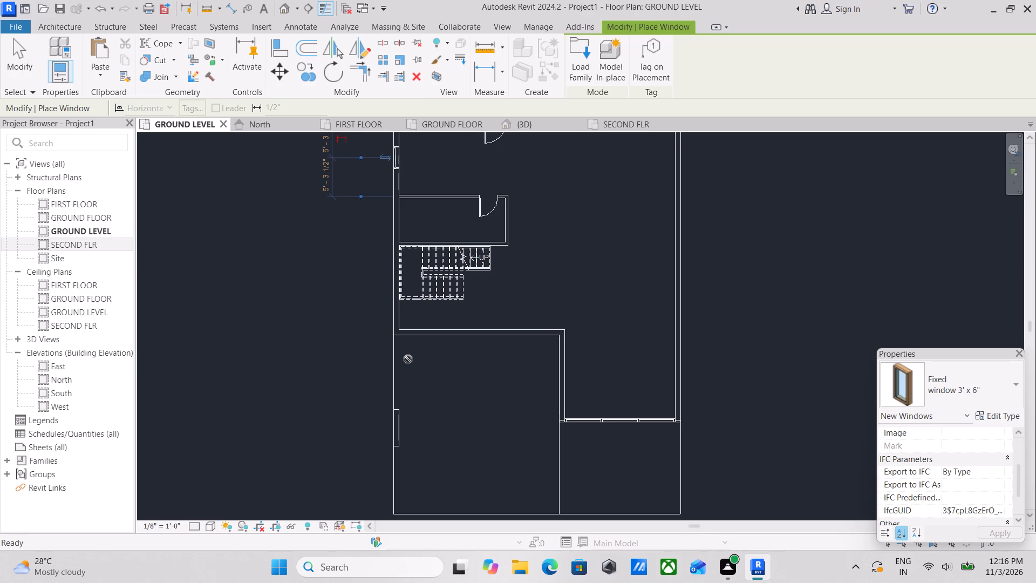
pyautogui.scroll(2, 394, 273)
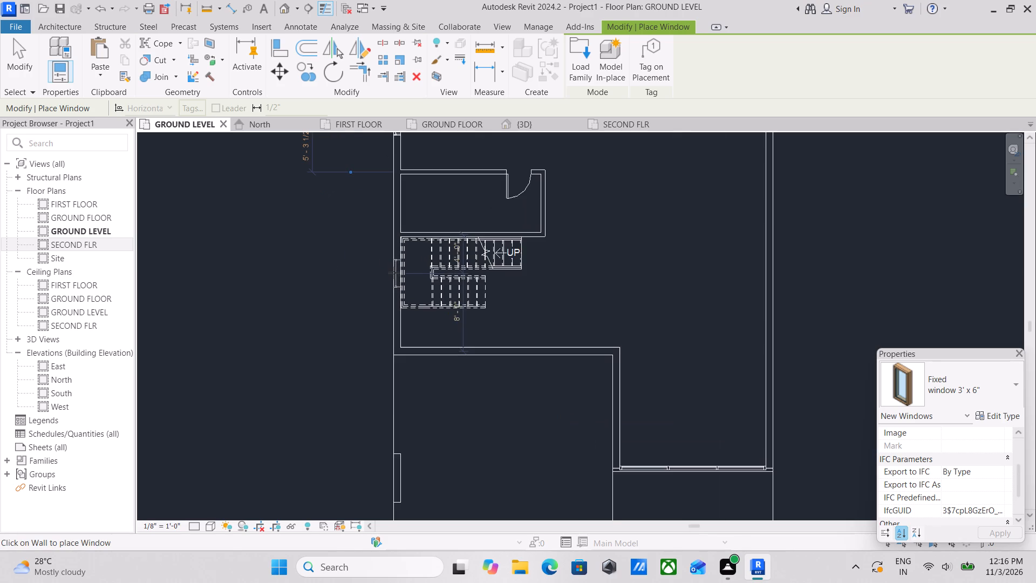
pyautogui.click(394, 271)
pyautogui.scroll(-2, 413, 302)
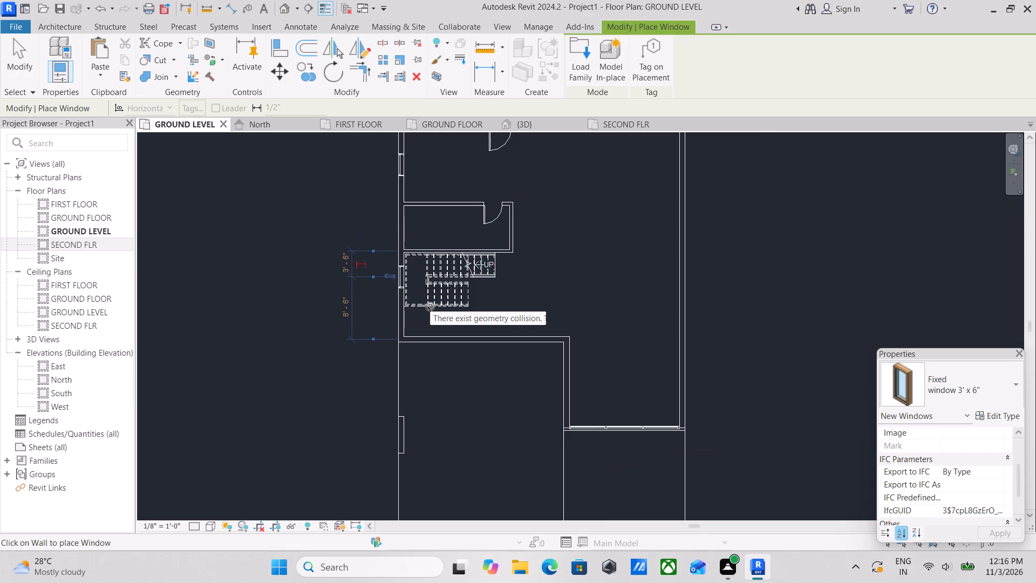
pyautogui.scroll(-2, 454, 307)
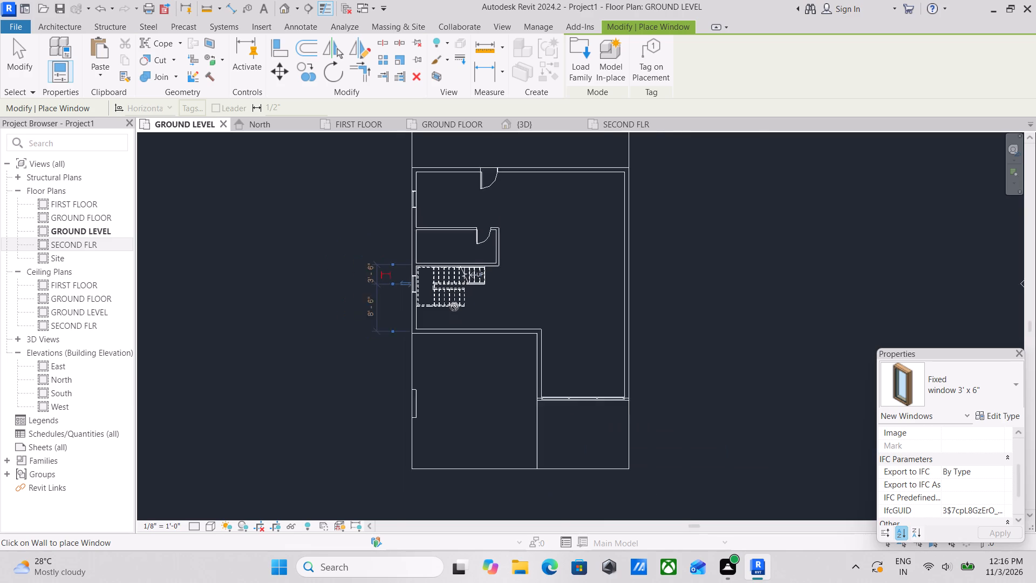
pyautogui.scroll(-1, 454, 307)
pyautogui.scroll(3, 556, 307)
pyautogui.press('Escape')
pyautogui.press('Escape')
pyautogui.scroll(2, 522, 286)
pyautogui.press('Escape')
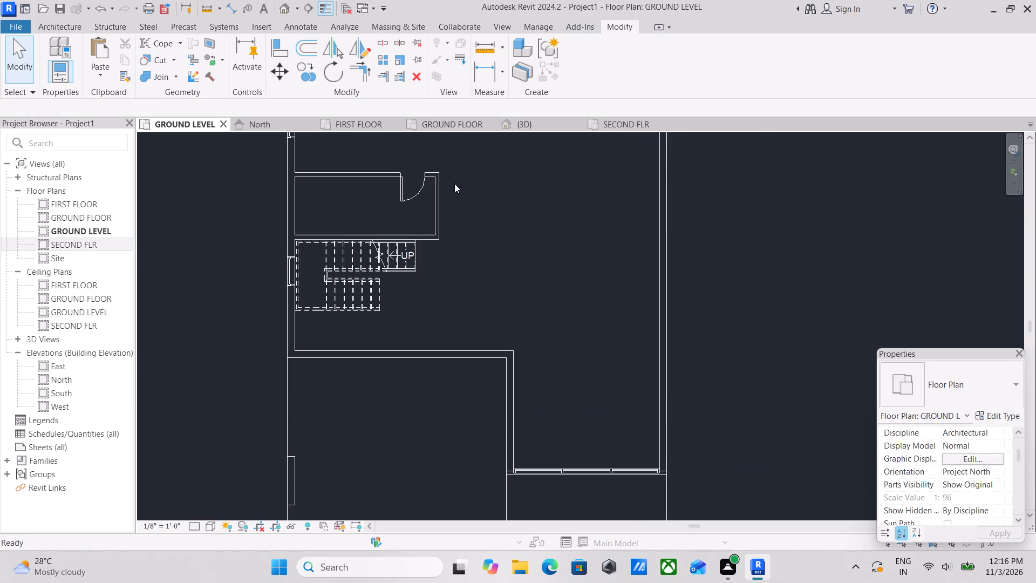
# In the 3D view, delete the middle window of the east facade on all three floors.
pyautogui.click(523, 122)
pyautogui.scroll(-3, 514, 278)
pyautogui.scroll(-1, 509, 322)
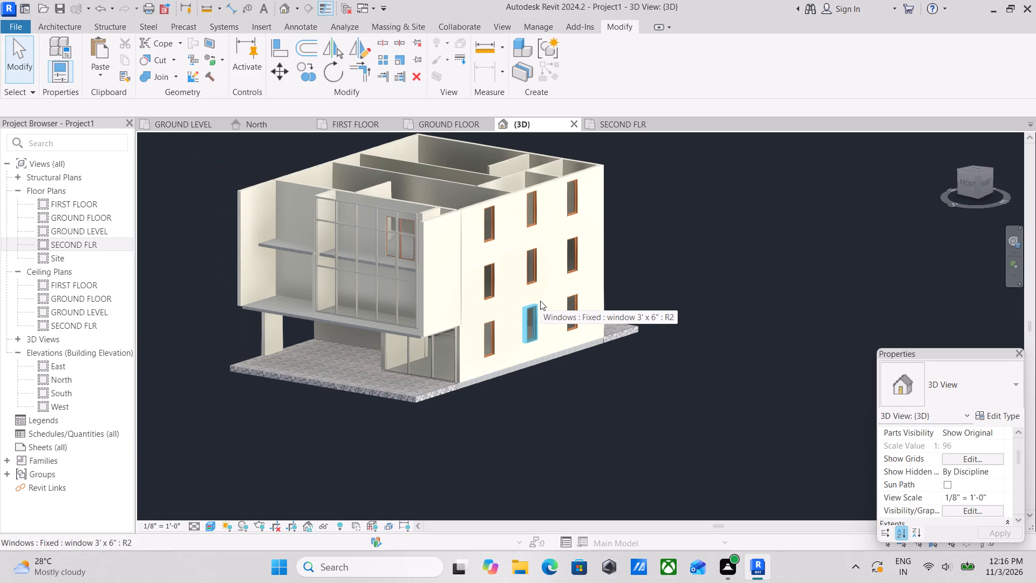
pyautogui.scroll(1, 570, 296)
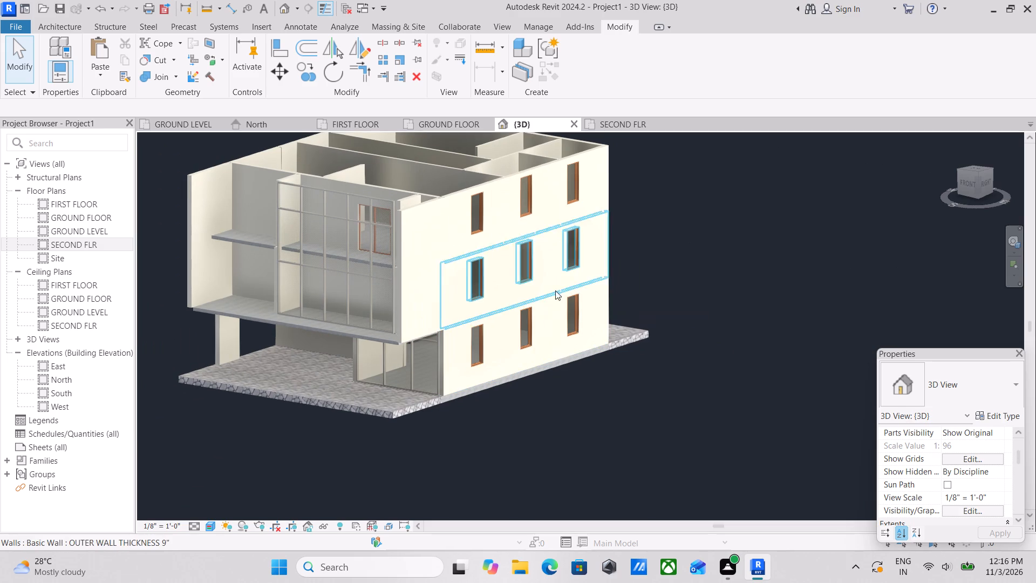
pyautogui.scroll(2, 534, 279)
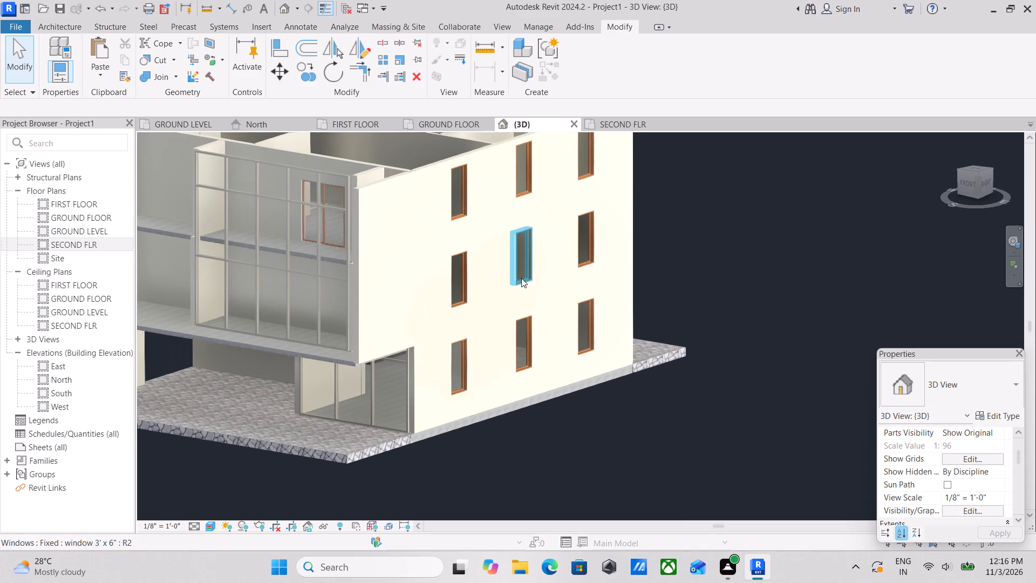
pyautogui.keyDown('shift'); pyautogui.moveTo(530, 290); pyautogui.dragTo(422, 321, button='middle'); pyautogui.keyUp('shift')
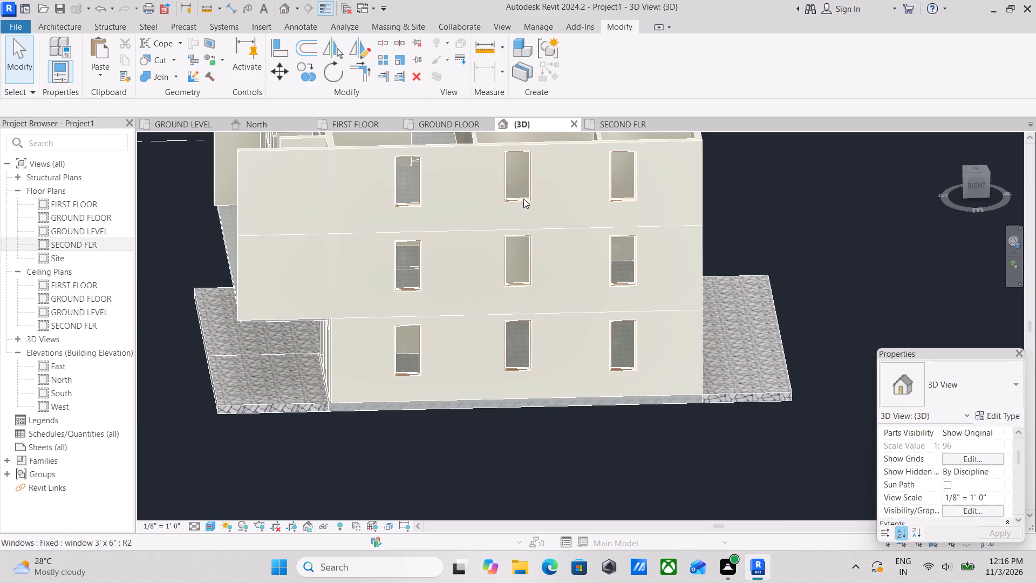
pyautogui.click(523, 200)
pyautogui.rightClick(523, 199)
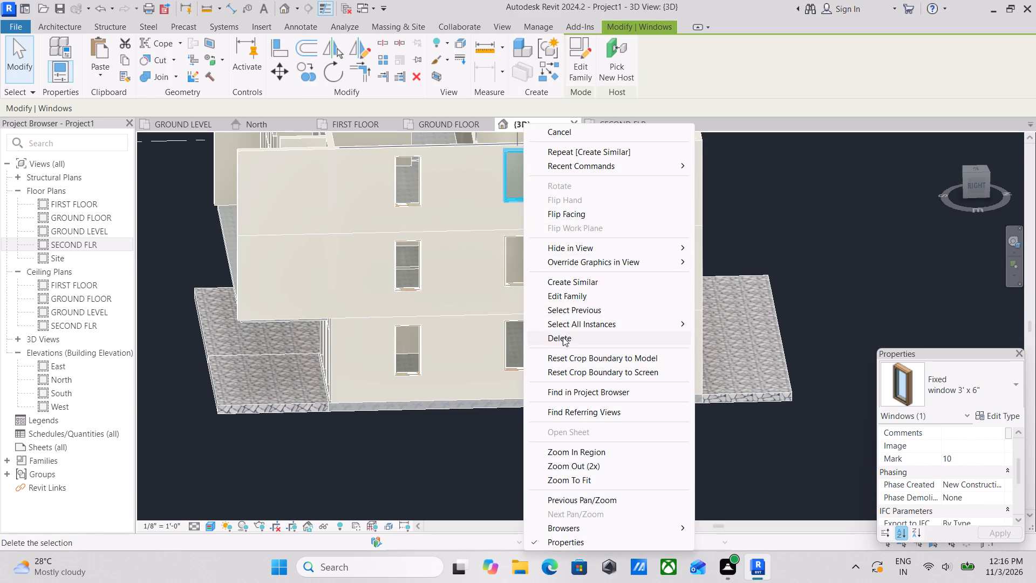
pyautogui.click(563, 337)
pyautogui.click(527, 272)
pyautogui.rightClick(527, 272)
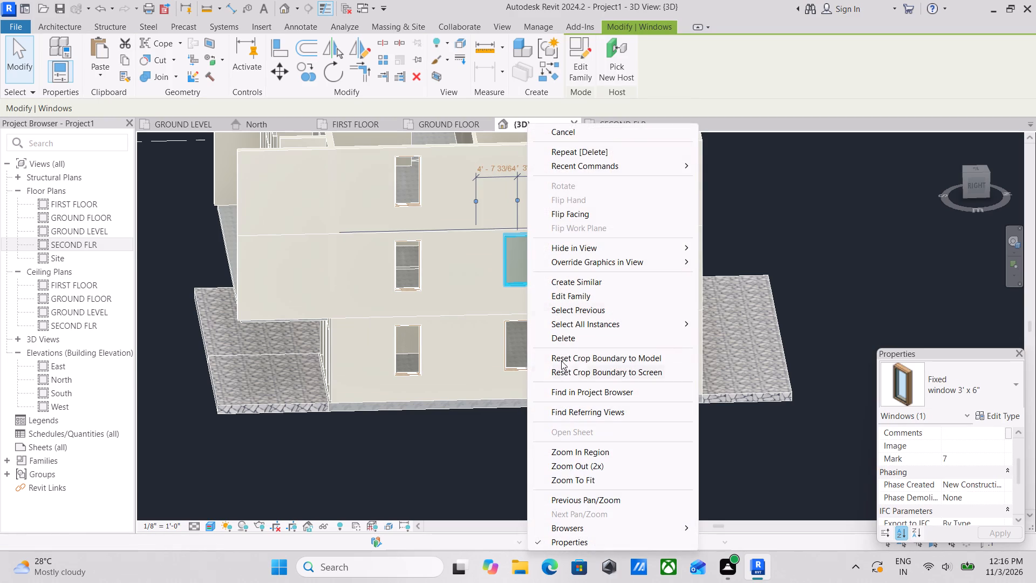
pyautogui.click(562, 341)
pyautogui.click(531, 343)
pyautogui.rightClick(531, 343)
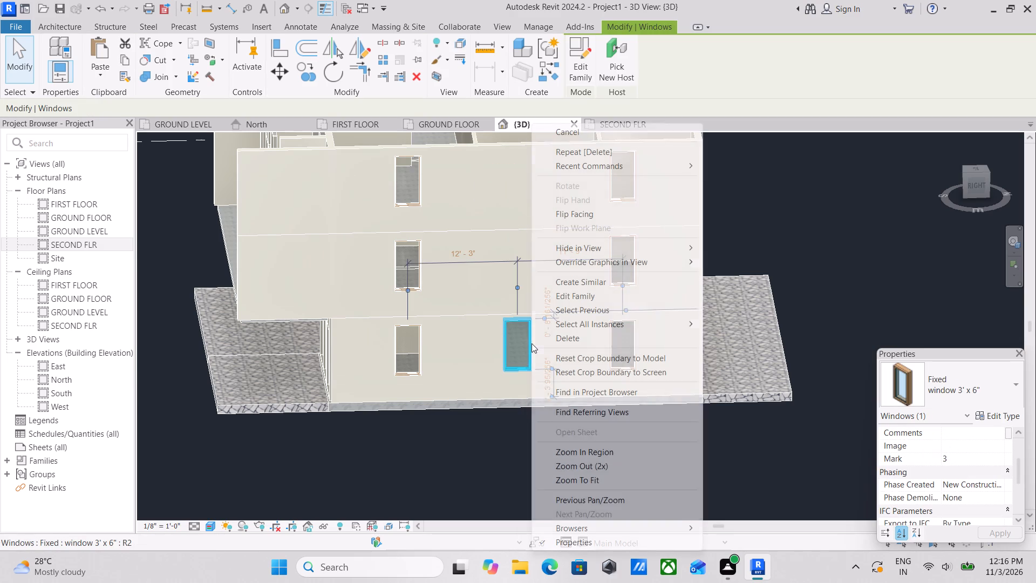
pyautogui.click(557, 334)
# Duplicate the type of the front ground-floor east window as window 2'3" x 6'.
pyautogui.scroll(3, 368, 324)
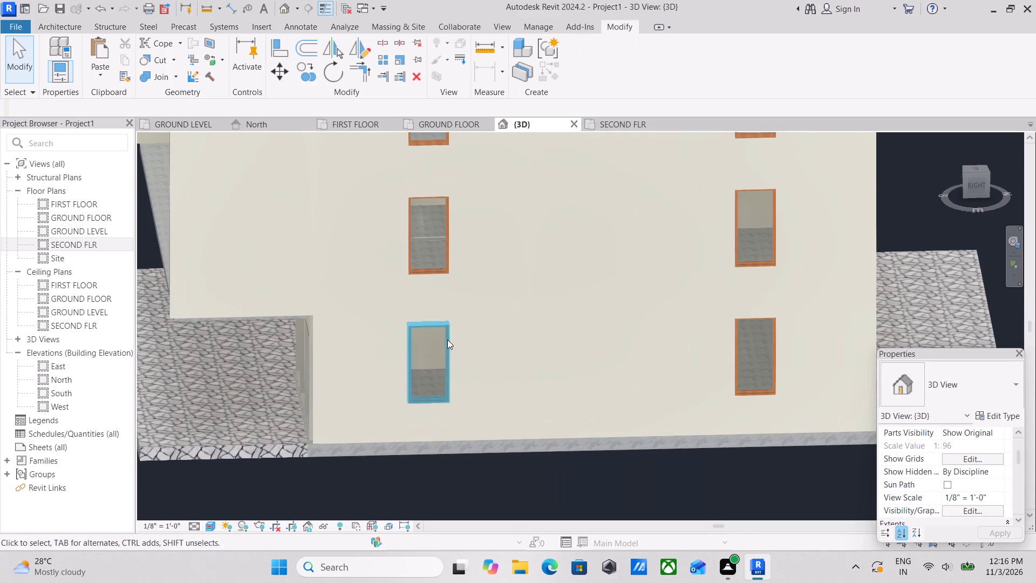
pyautogui.click(447, 340)
pyautogui.scroll(-2, 501, 347)
pyautogui.moveTo(498, 346); pyautogui.dragTo(441, 354, button='middle')
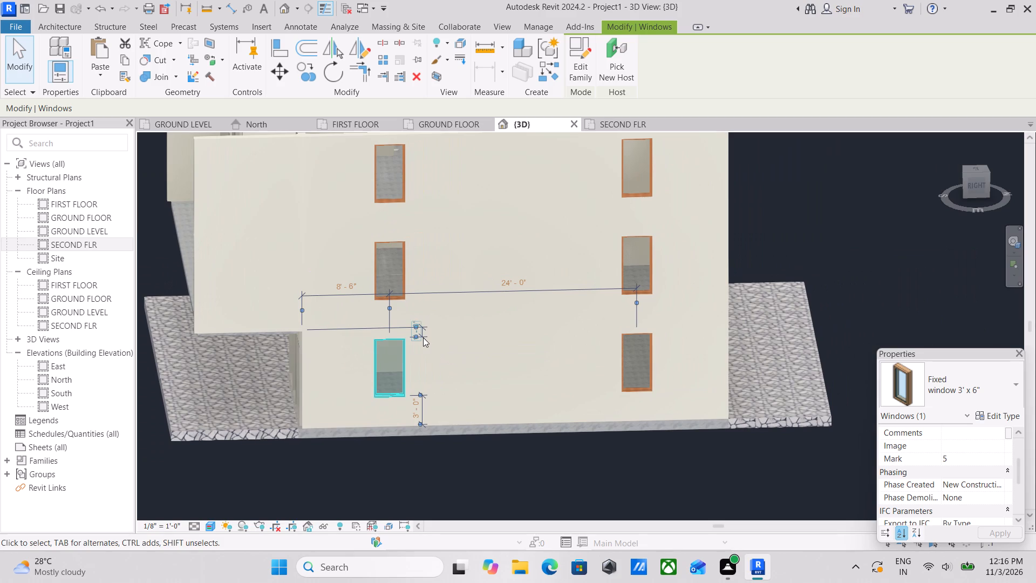
pyautogui.click(998, 412)
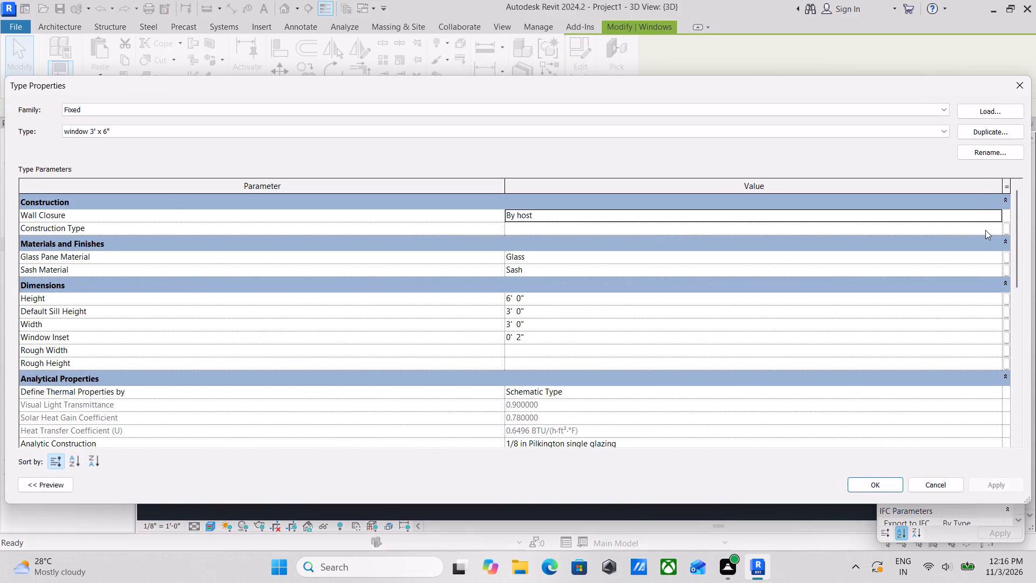
pyautogui.click(988, 132)
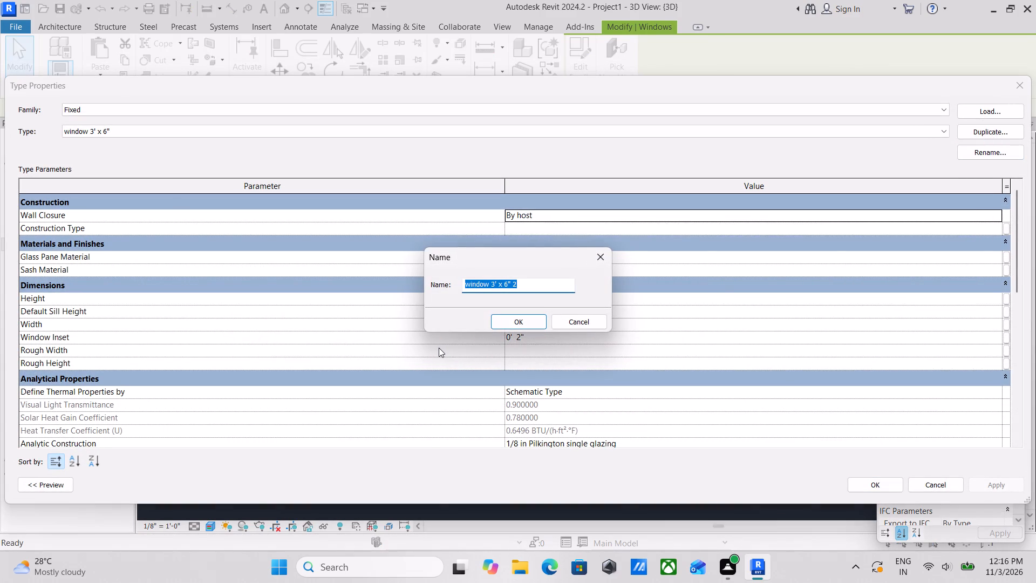
pyautogui.press('BackSpace')
pyautogui.write("2'")
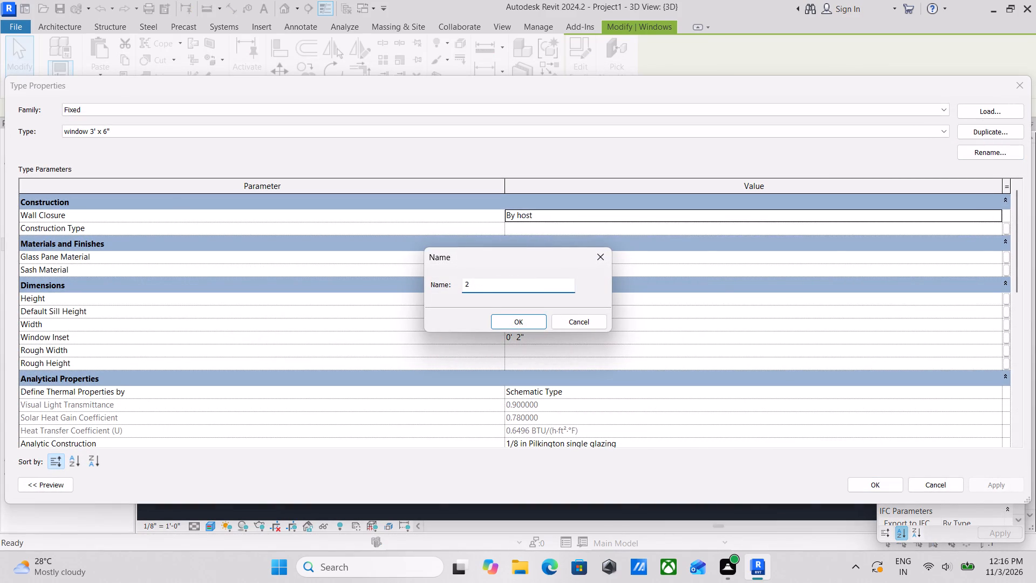
pyautogui.press('BackSpace')
pyautogui.press('BackSpace')
pyautogui.press('BackSpace')
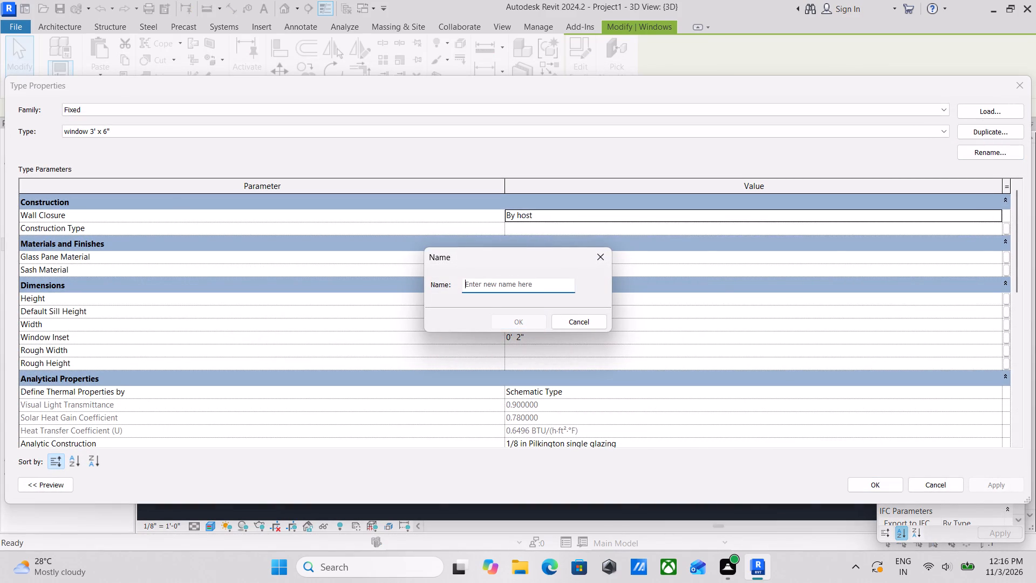
pyautogui.write('win')
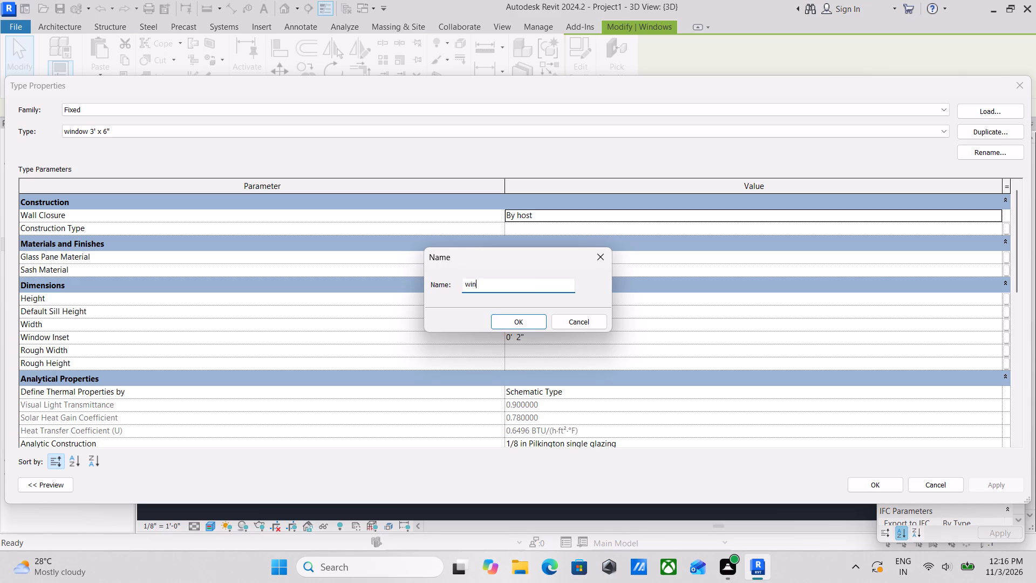
pyautogui.write('do')
pyautogui.write('w 3')
pyautogui.press('BackSpace')
pyautogui.press('2')
pyautogui.press("'")
pyautogui.press('3')
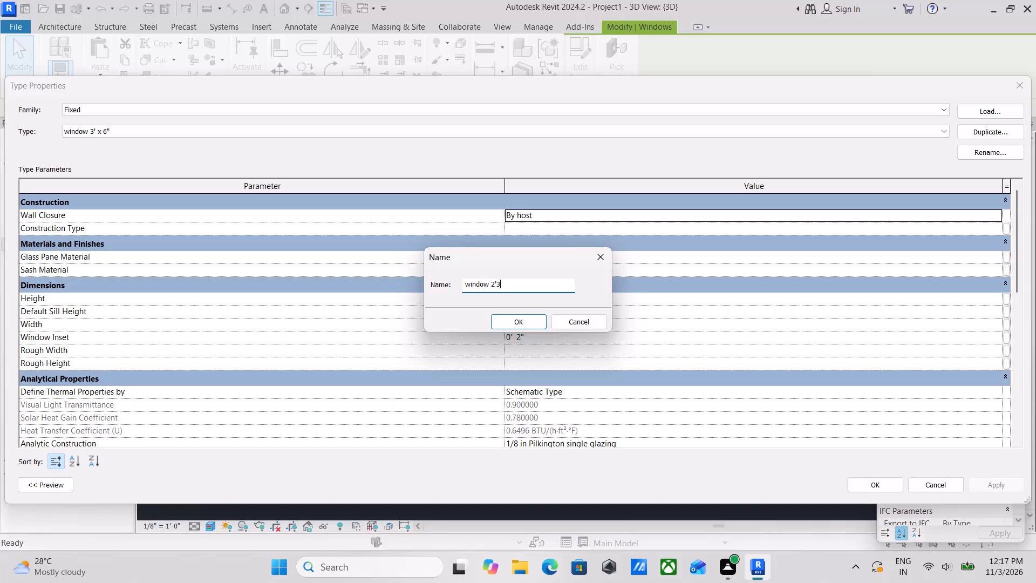
pyautogui.hotkey('shift', '"')
pyautogui.press('space')
pyautogui.write('x')
pyautogui.press('space')
pyautogui.press('6')
pyautogui.press("'")
pyautogui.press('Return')
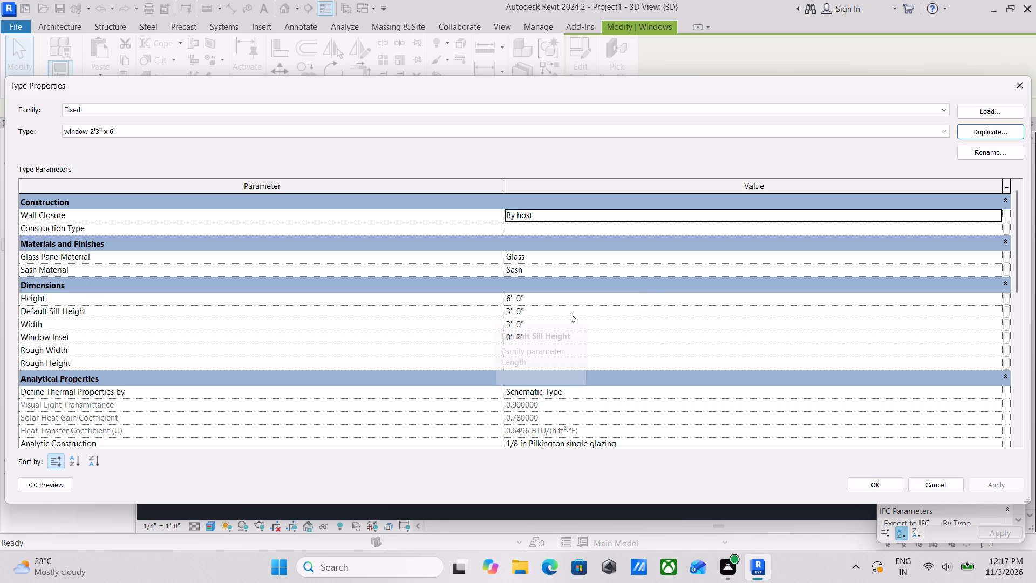
# Set the width of the window 2'3" x 6' type to 2'3" and apply it.
pyautogui.click(536, 324)
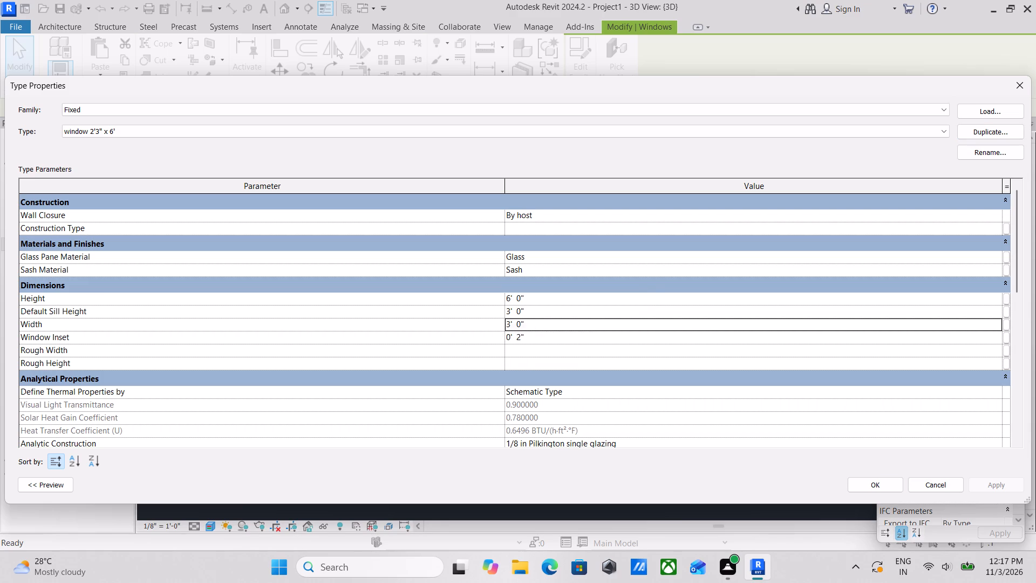
pyautogui.write("2'")
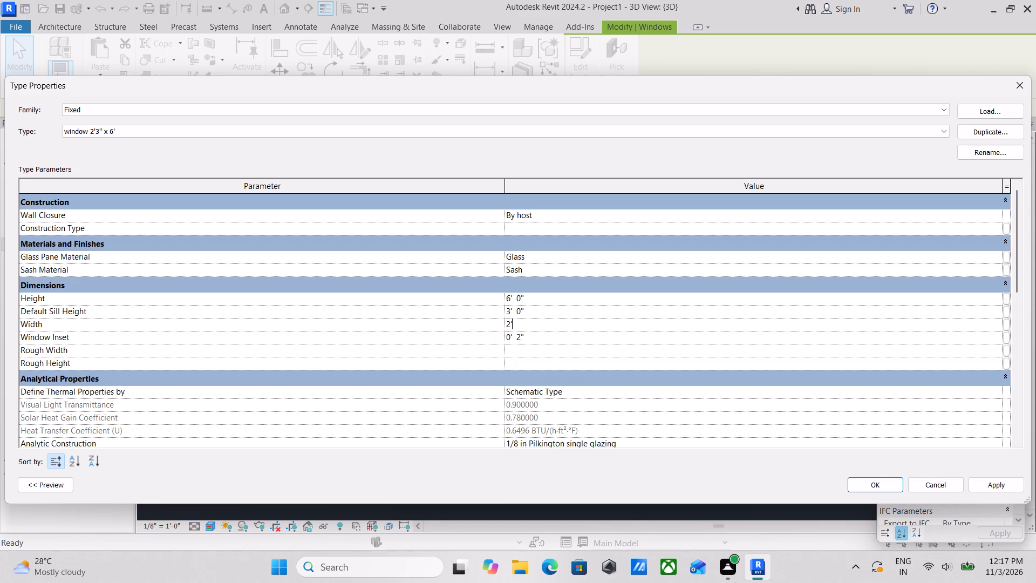
pyautogui.press('5')
pyautogui.hotkey('shift', '"')
pyautogui.press('BackSpace')
pyautogui.press('BackSpace')
pyautogui.press('3')
pyautogui.hotkey('shift', '"')
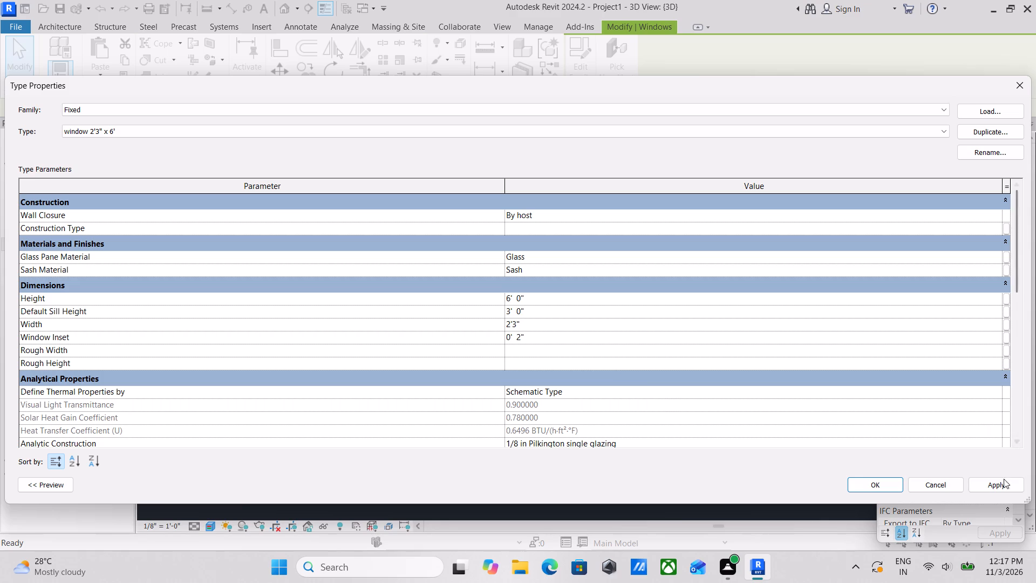
pyautogui.click(995, 487)
pyautogui.click(868, 483)
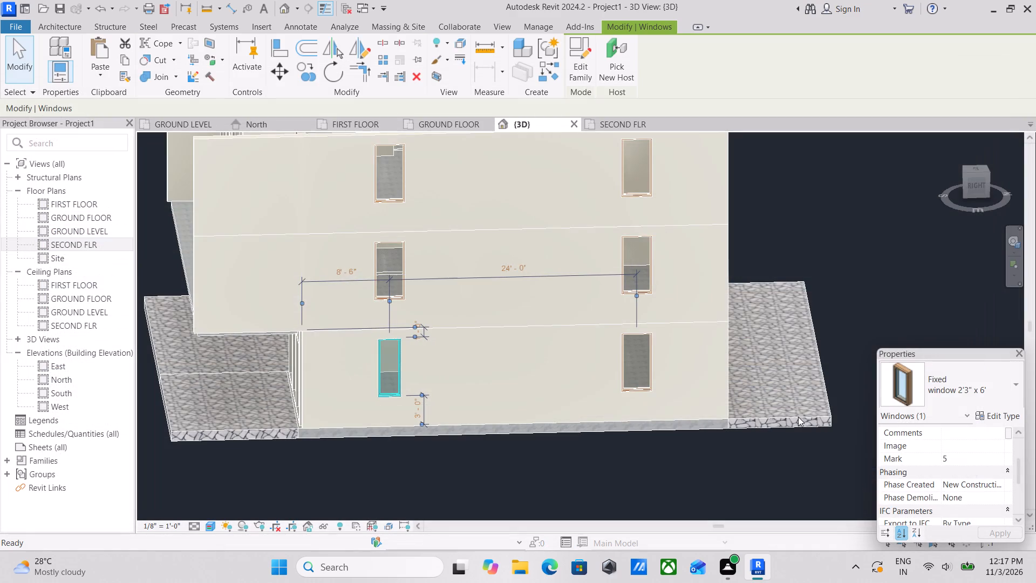
pyautogui.scroll(3, 400, 367)
pyautogui.press('Escape')
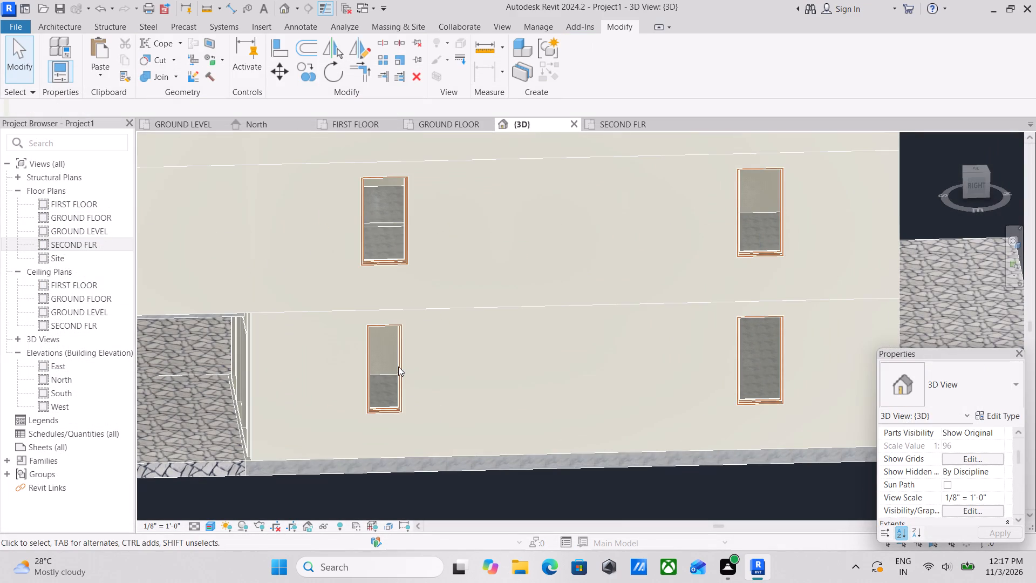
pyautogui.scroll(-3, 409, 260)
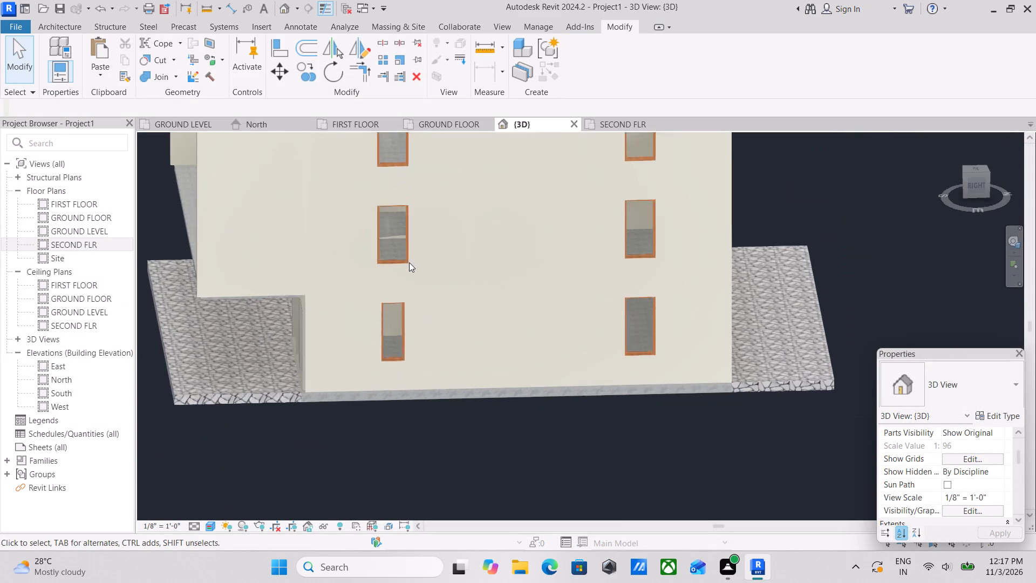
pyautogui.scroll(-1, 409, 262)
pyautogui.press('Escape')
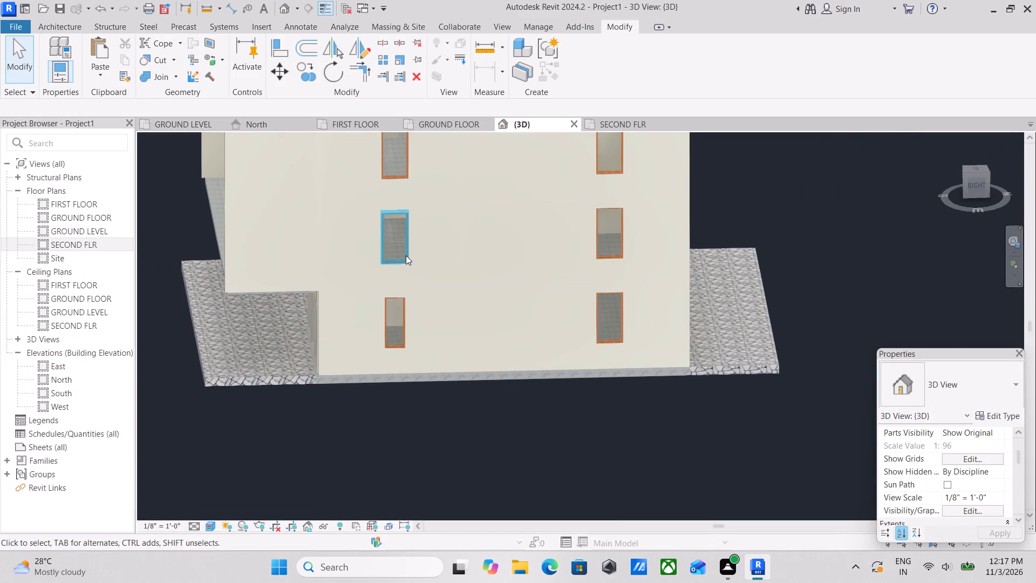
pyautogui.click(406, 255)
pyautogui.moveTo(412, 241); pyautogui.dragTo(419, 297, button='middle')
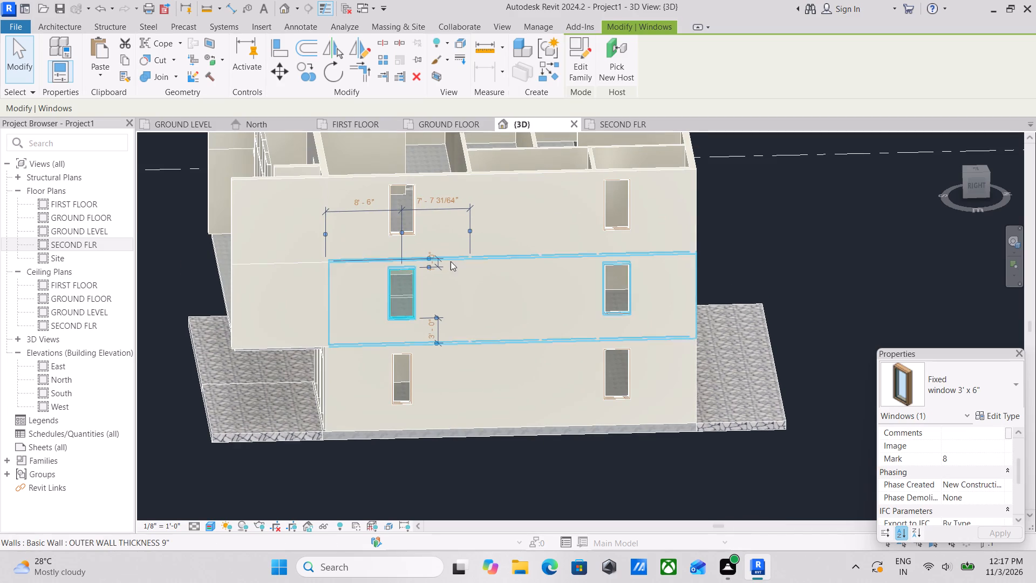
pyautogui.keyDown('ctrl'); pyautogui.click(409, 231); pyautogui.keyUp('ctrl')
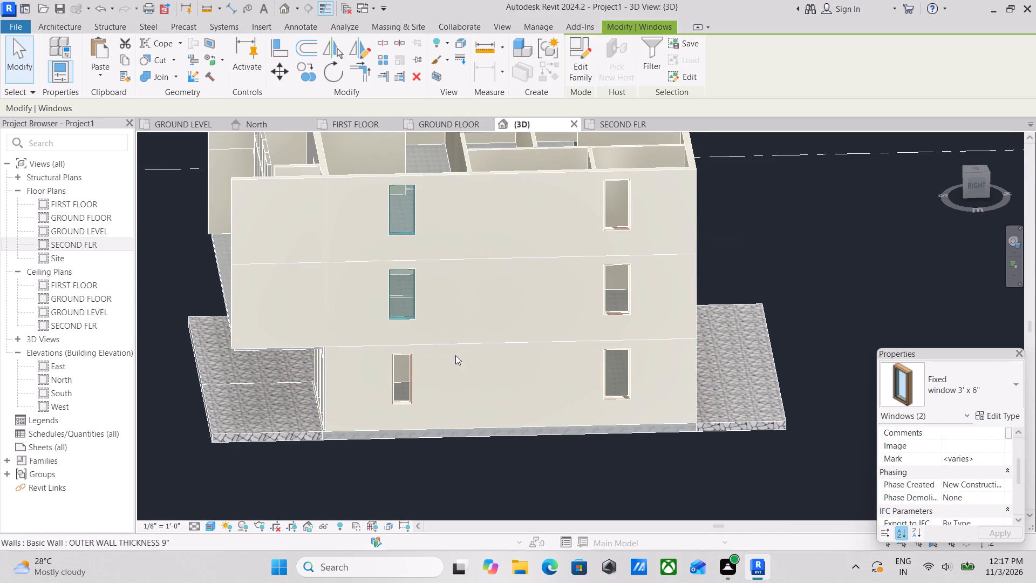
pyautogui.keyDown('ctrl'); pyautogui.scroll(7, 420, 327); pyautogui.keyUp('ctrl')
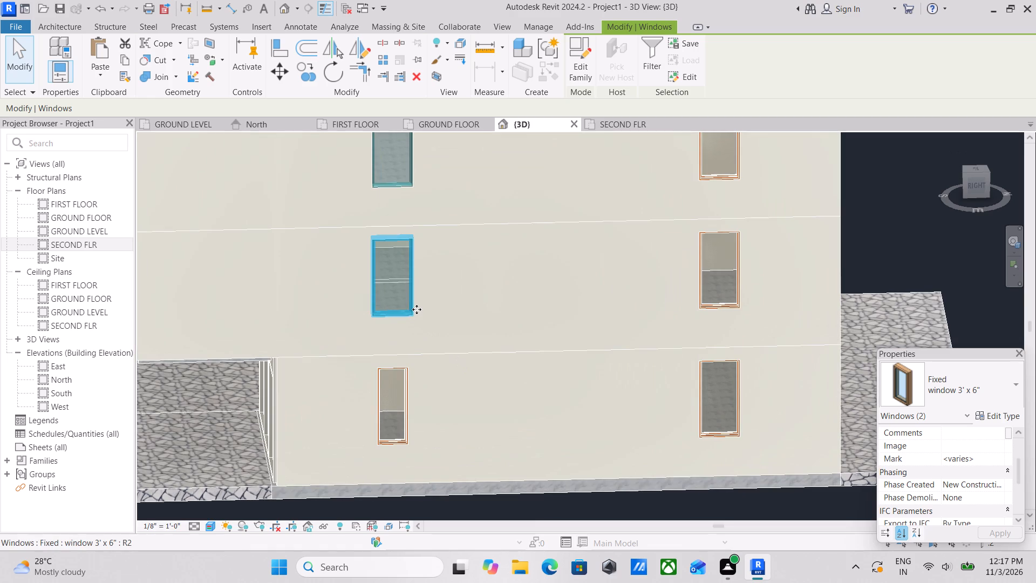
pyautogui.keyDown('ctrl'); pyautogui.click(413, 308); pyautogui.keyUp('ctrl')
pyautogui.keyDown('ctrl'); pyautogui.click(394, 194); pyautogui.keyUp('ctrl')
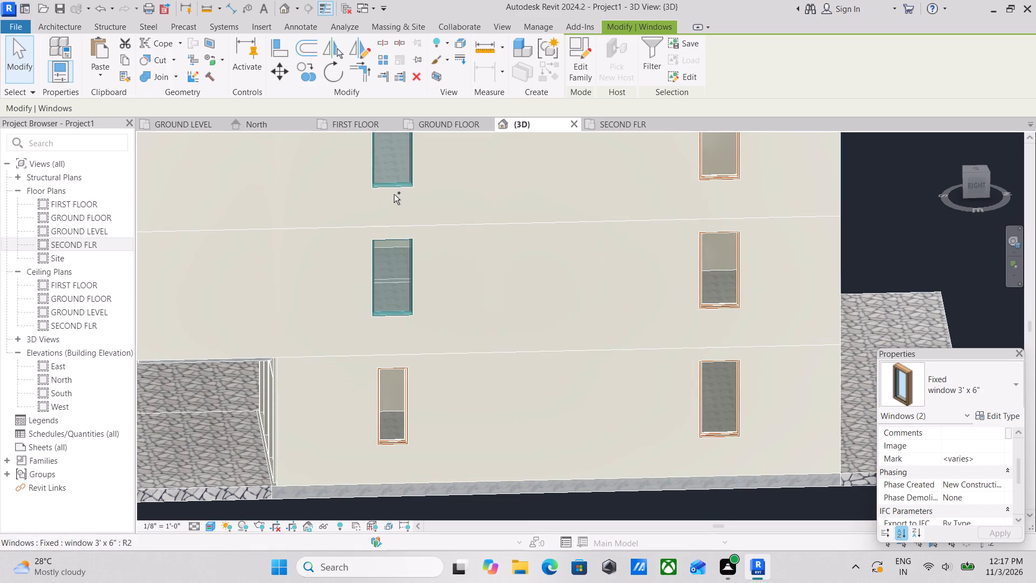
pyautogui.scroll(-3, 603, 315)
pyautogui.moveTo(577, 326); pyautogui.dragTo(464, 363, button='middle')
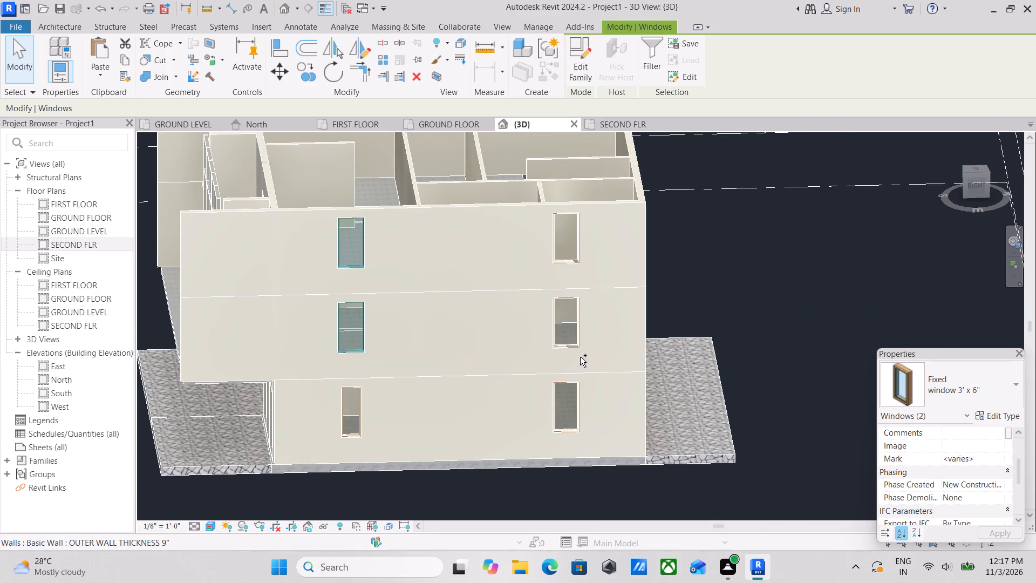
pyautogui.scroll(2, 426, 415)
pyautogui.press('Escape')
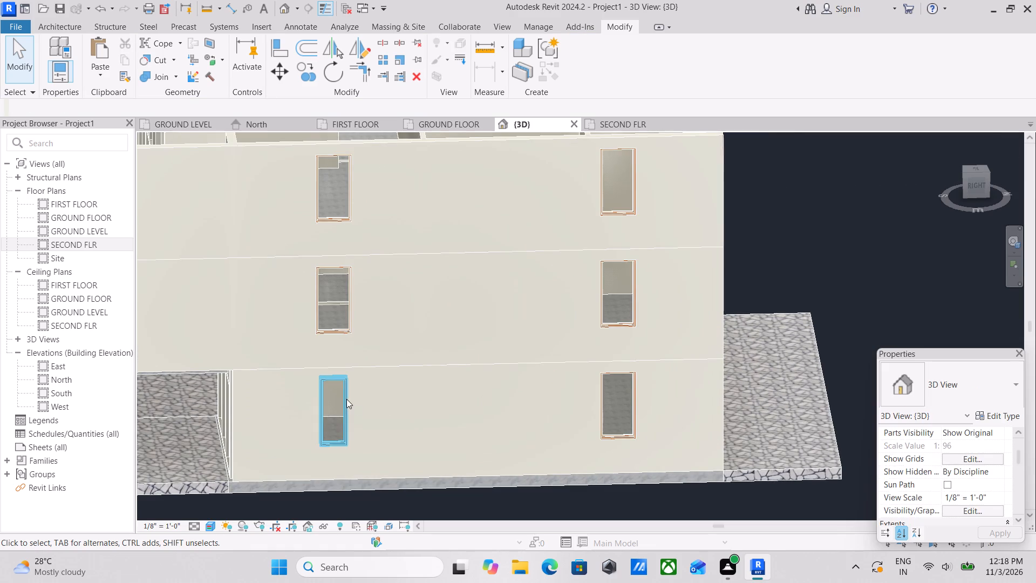
# Switch the front ground-floor window on the east facade back to the Fixed window 3' x 6" type.
pyautogui.click(346, 399)
pyautogui.click(975, 389)
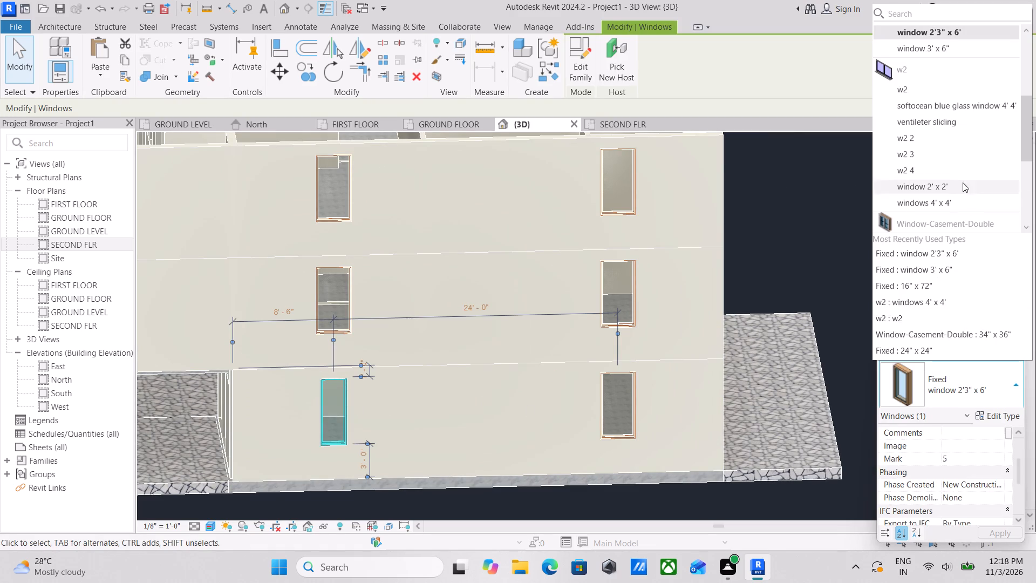
pyautogui.click(951, 46)
pyautogui.scroll(-3, 407, 405)
pyautogui.press('Escape')
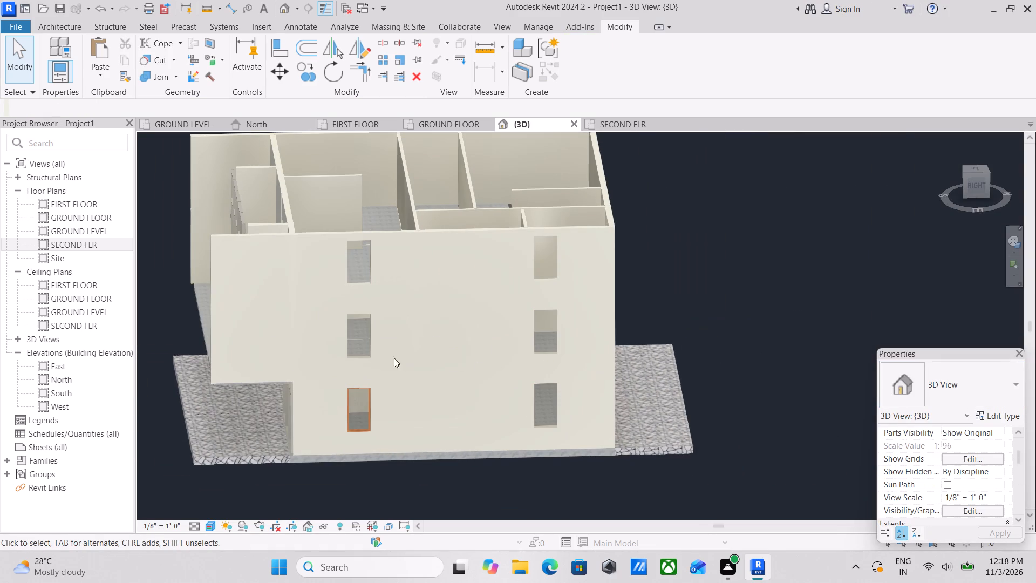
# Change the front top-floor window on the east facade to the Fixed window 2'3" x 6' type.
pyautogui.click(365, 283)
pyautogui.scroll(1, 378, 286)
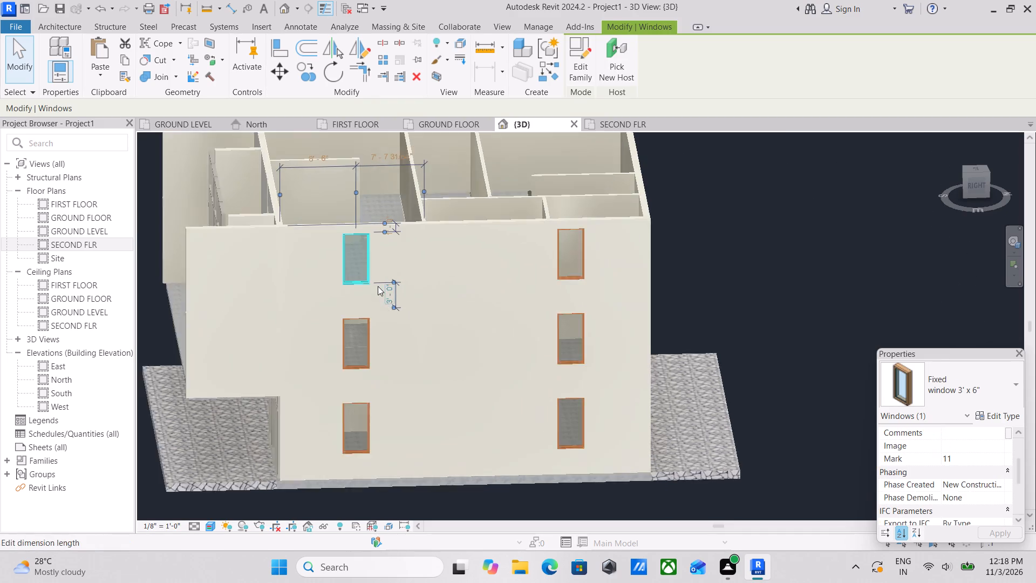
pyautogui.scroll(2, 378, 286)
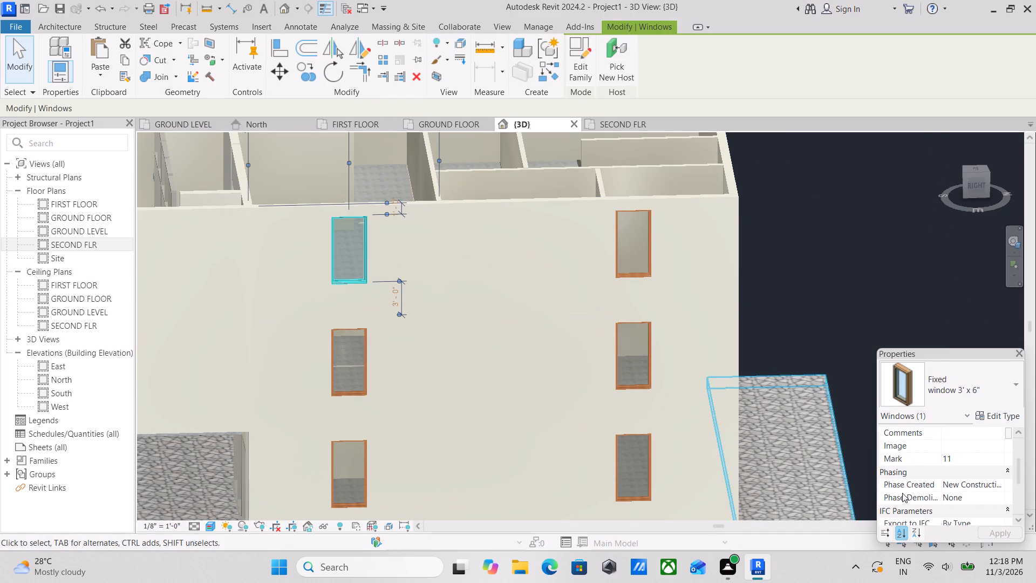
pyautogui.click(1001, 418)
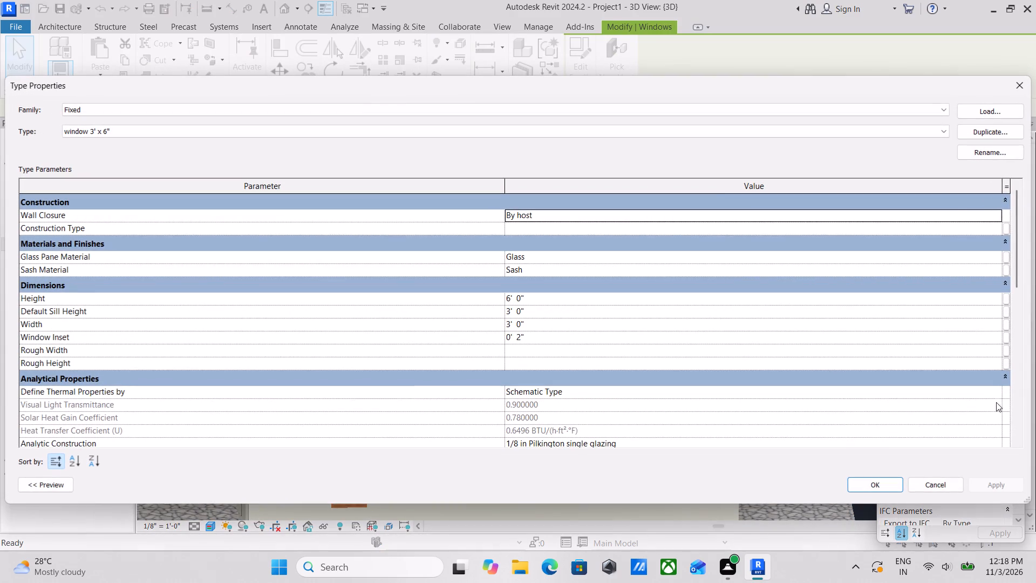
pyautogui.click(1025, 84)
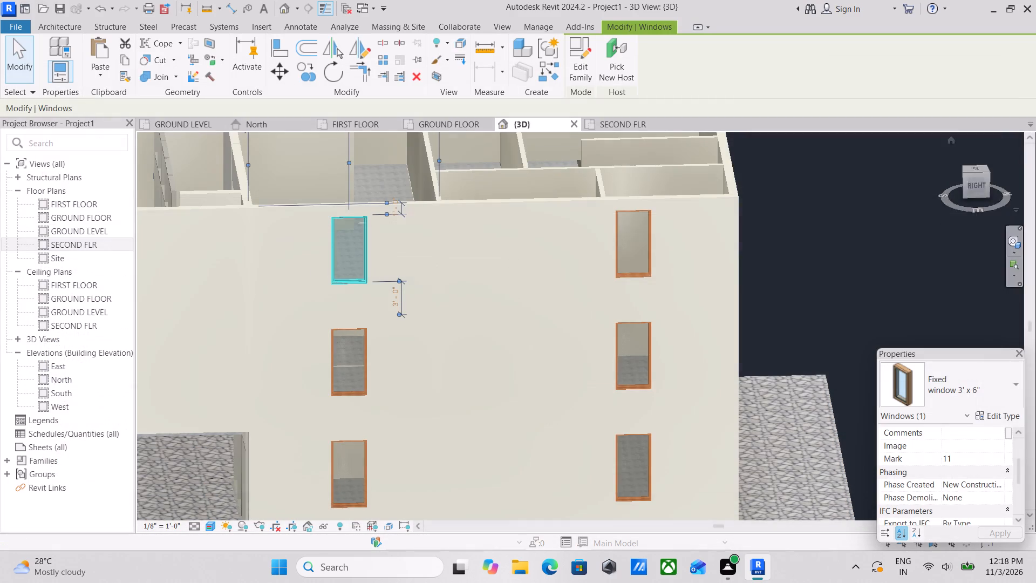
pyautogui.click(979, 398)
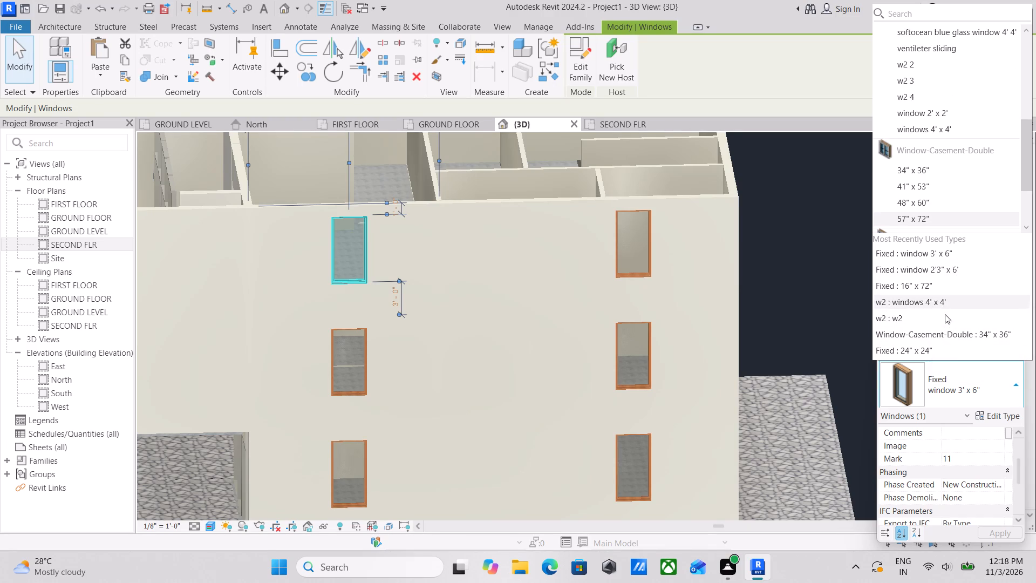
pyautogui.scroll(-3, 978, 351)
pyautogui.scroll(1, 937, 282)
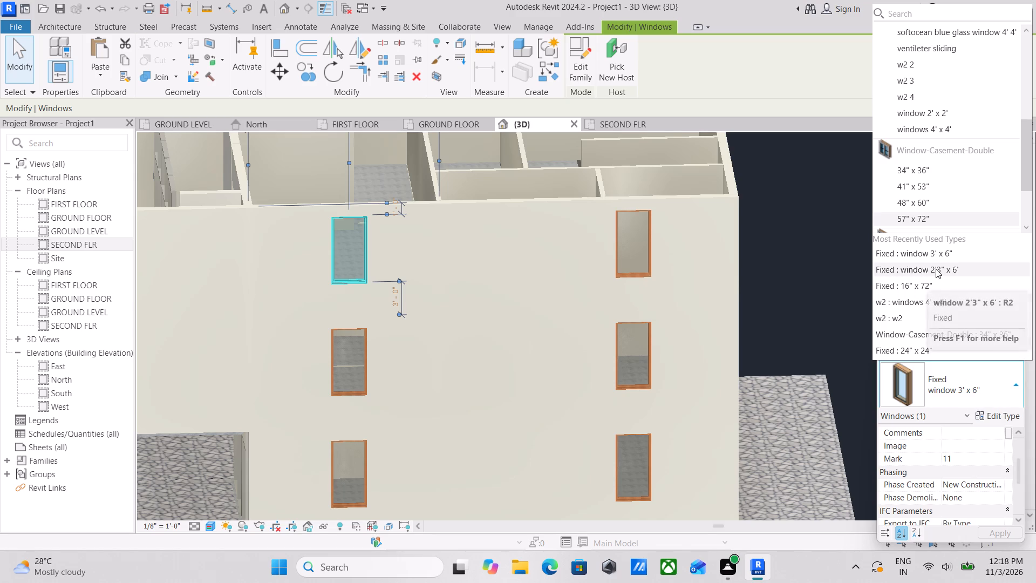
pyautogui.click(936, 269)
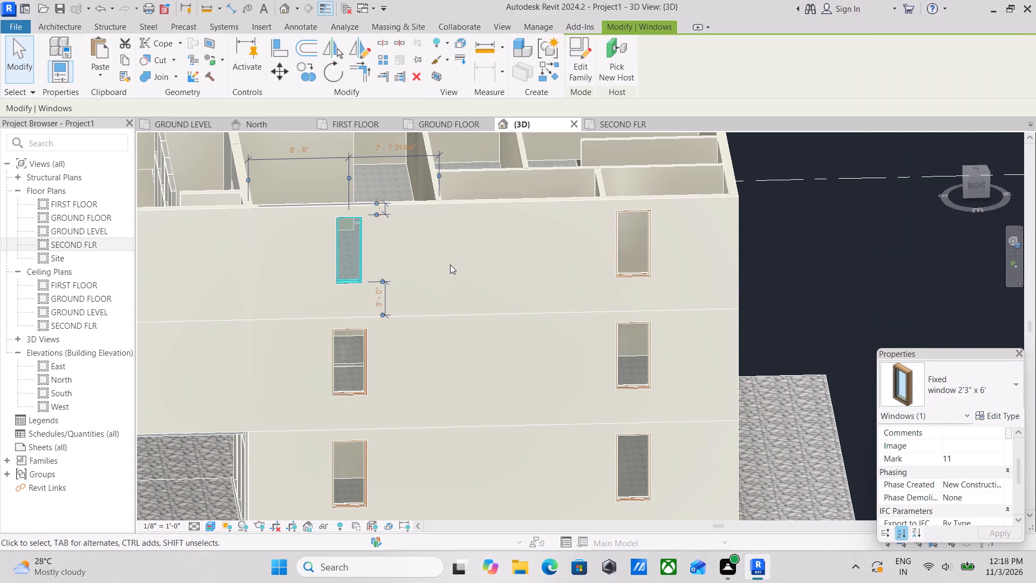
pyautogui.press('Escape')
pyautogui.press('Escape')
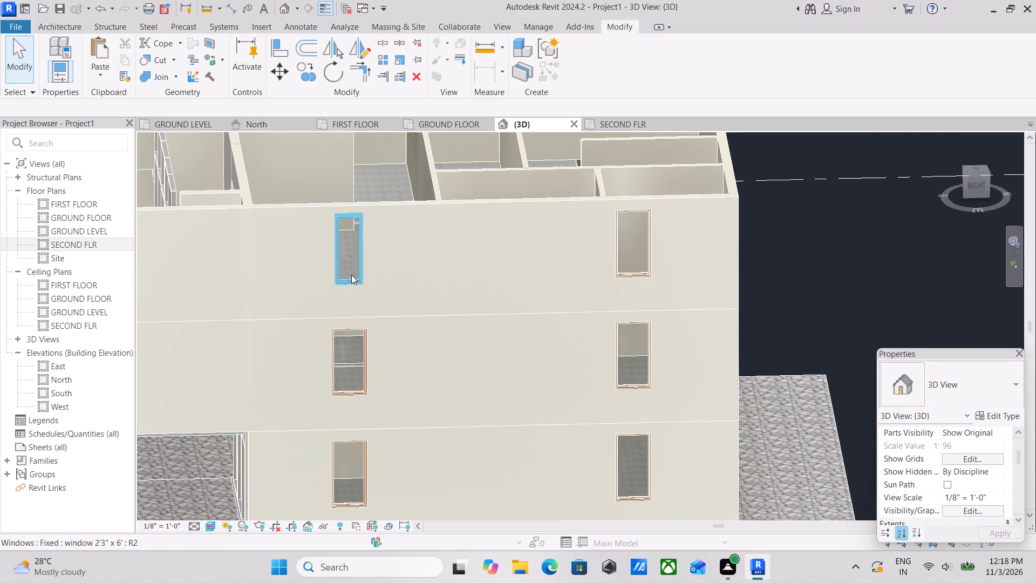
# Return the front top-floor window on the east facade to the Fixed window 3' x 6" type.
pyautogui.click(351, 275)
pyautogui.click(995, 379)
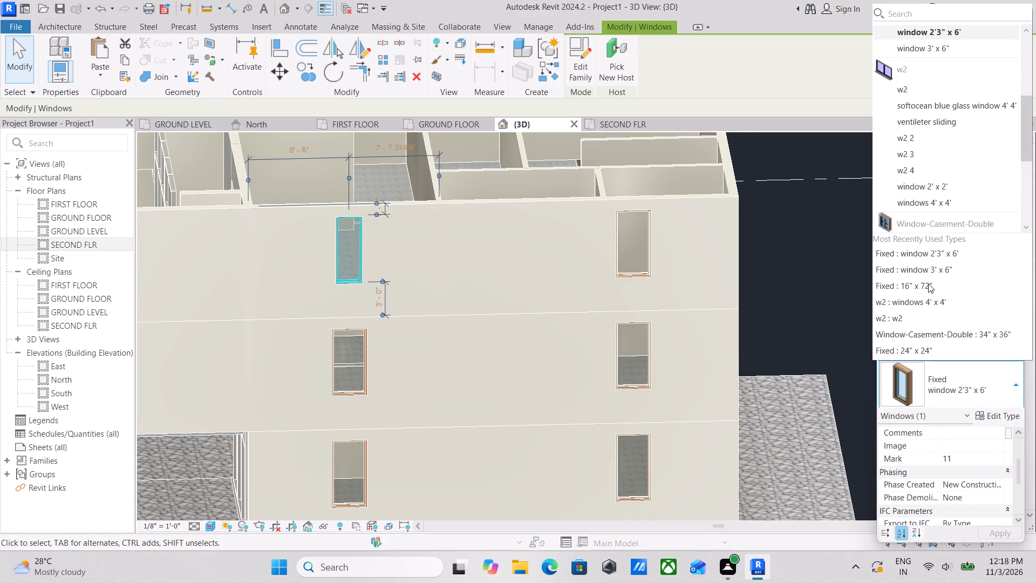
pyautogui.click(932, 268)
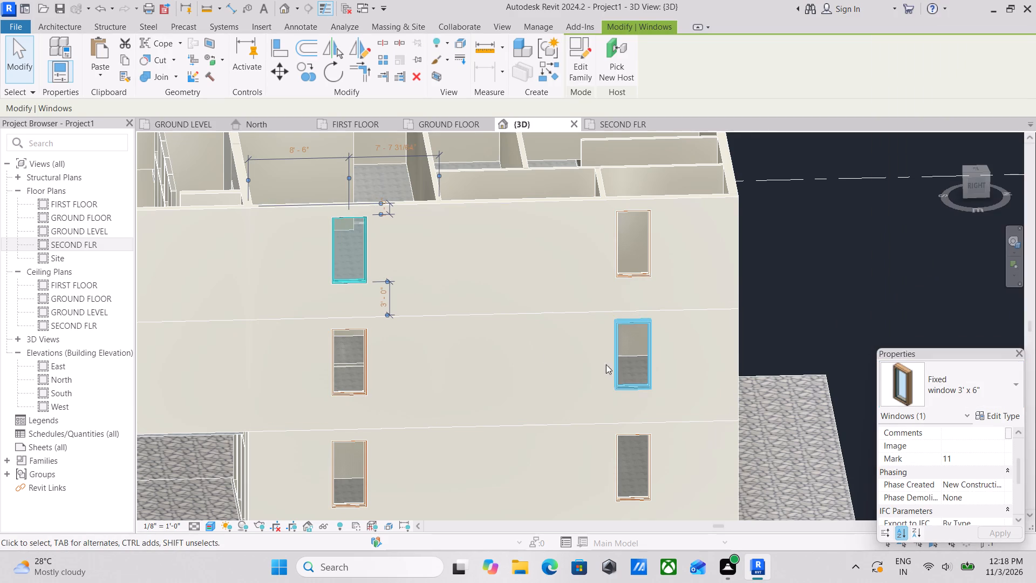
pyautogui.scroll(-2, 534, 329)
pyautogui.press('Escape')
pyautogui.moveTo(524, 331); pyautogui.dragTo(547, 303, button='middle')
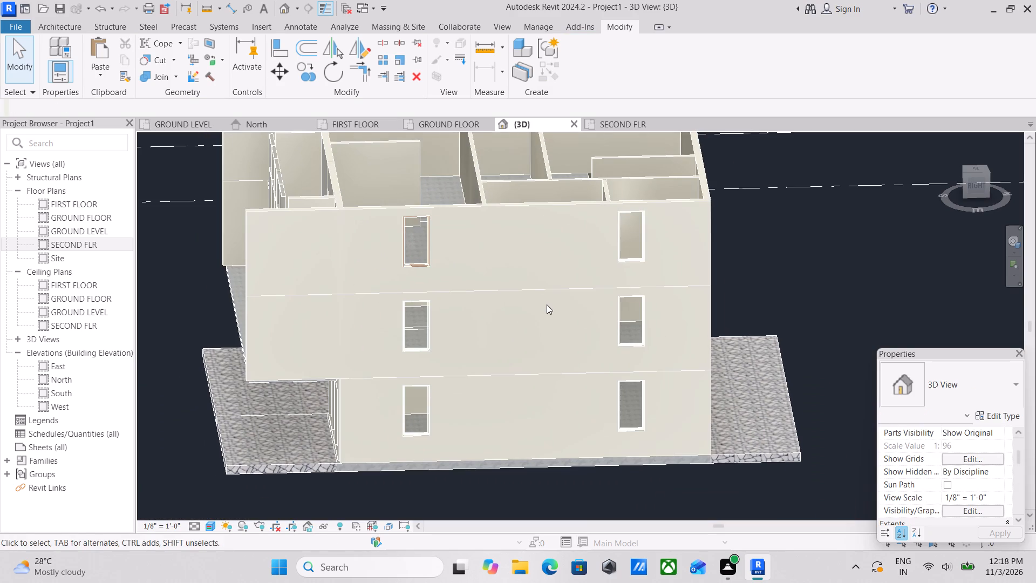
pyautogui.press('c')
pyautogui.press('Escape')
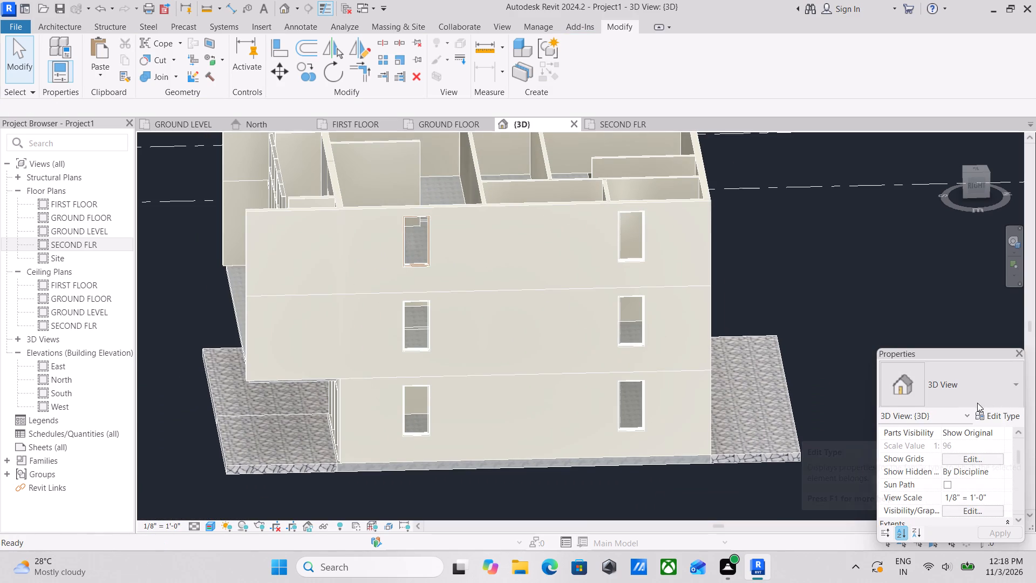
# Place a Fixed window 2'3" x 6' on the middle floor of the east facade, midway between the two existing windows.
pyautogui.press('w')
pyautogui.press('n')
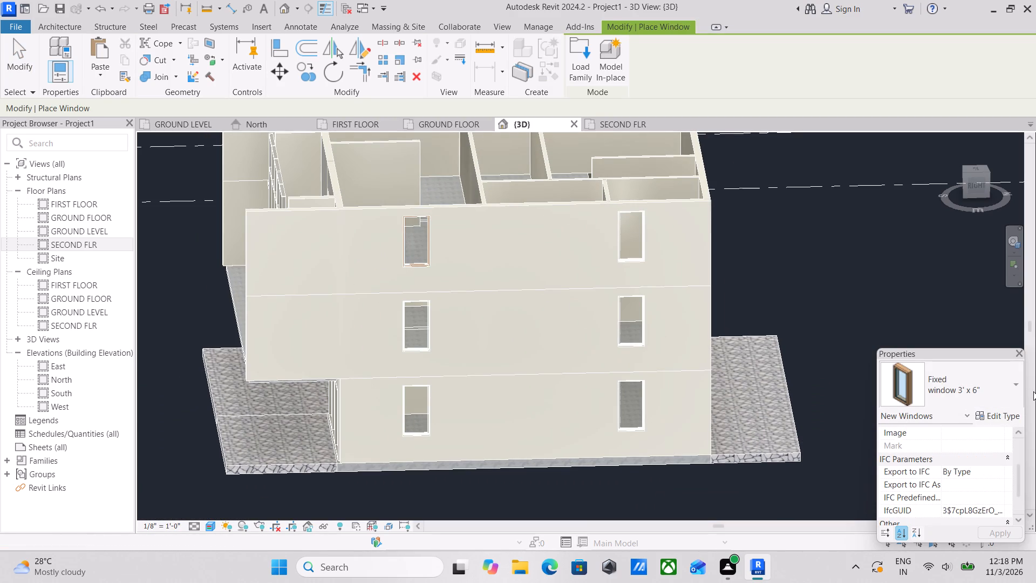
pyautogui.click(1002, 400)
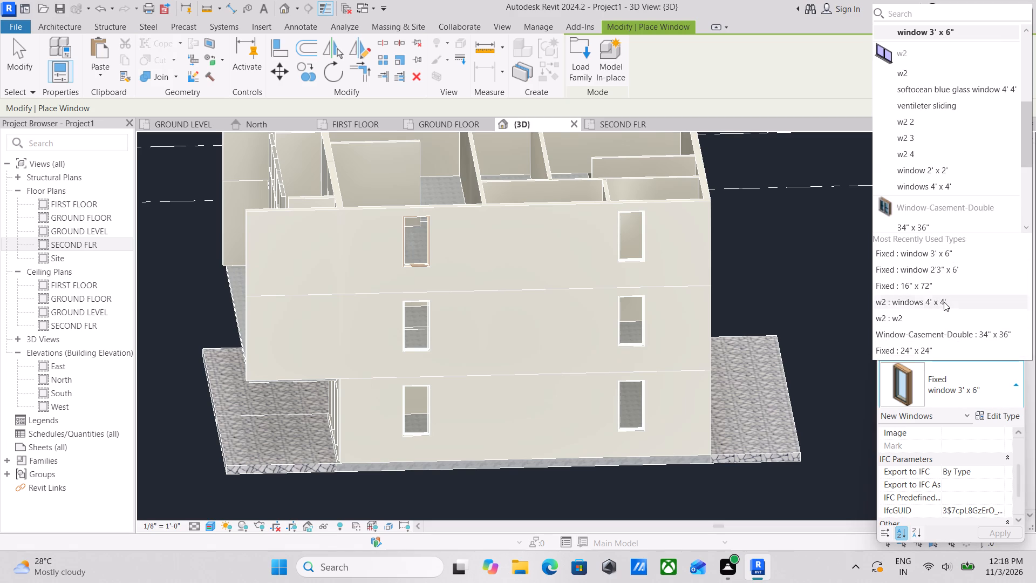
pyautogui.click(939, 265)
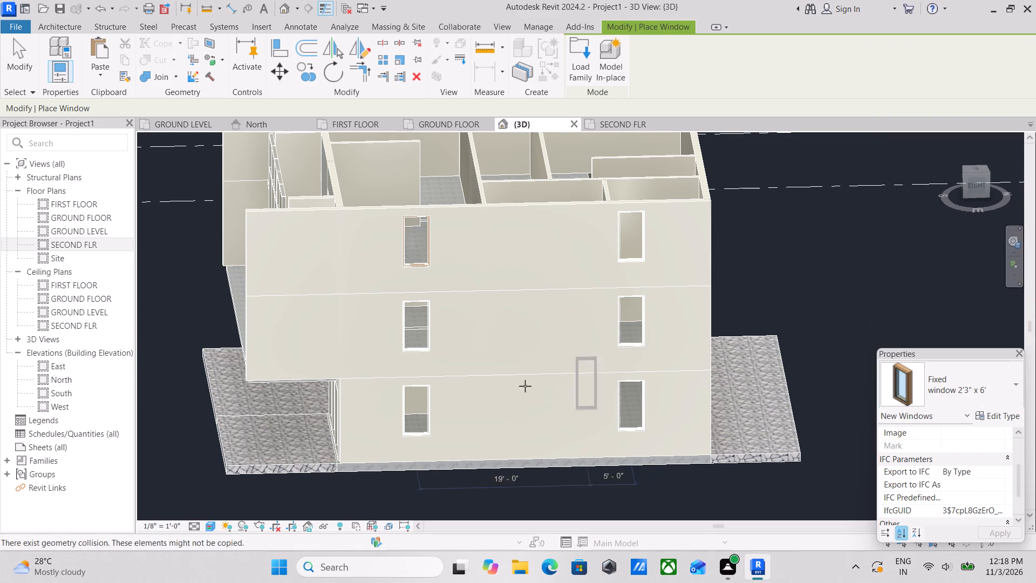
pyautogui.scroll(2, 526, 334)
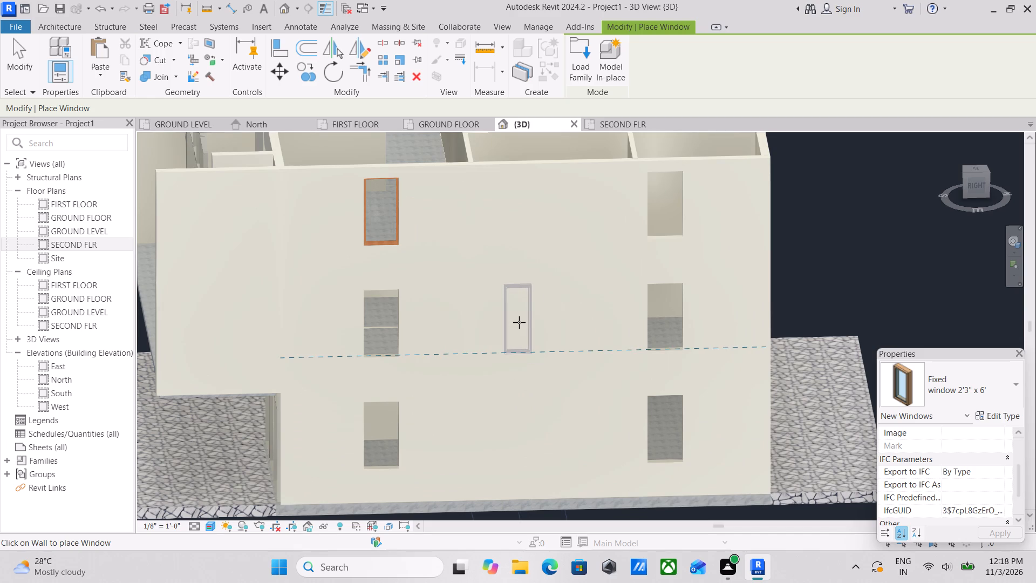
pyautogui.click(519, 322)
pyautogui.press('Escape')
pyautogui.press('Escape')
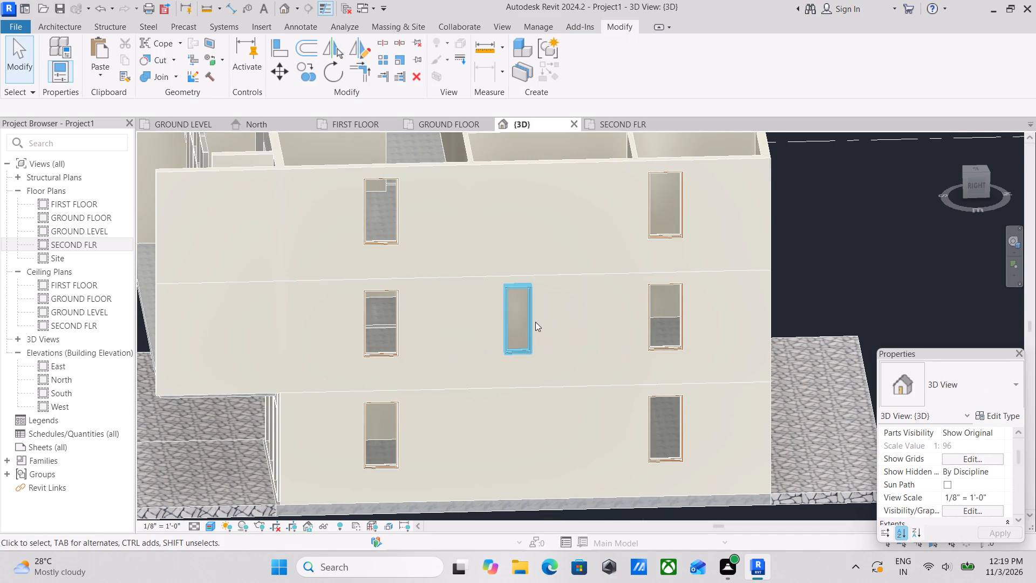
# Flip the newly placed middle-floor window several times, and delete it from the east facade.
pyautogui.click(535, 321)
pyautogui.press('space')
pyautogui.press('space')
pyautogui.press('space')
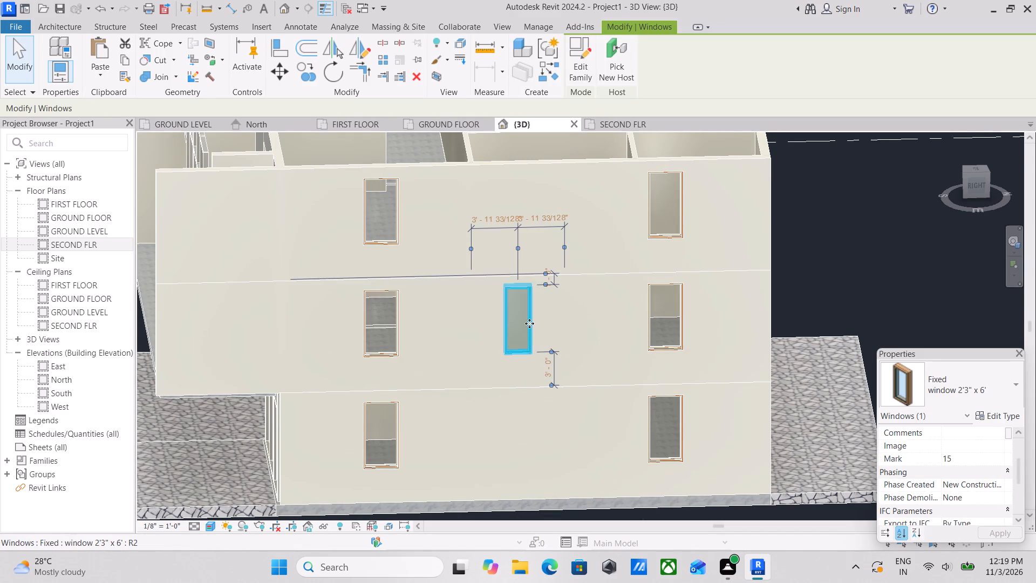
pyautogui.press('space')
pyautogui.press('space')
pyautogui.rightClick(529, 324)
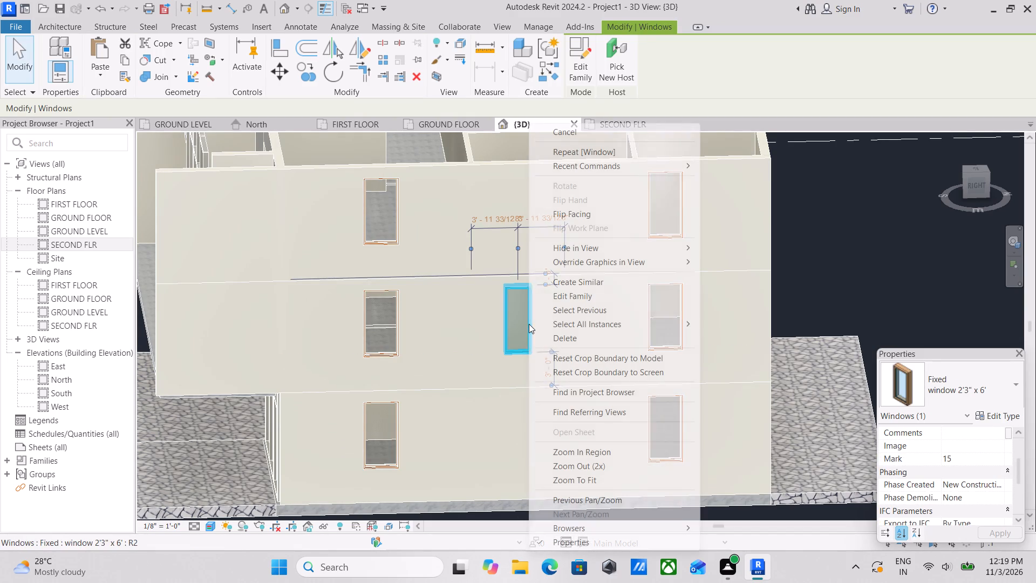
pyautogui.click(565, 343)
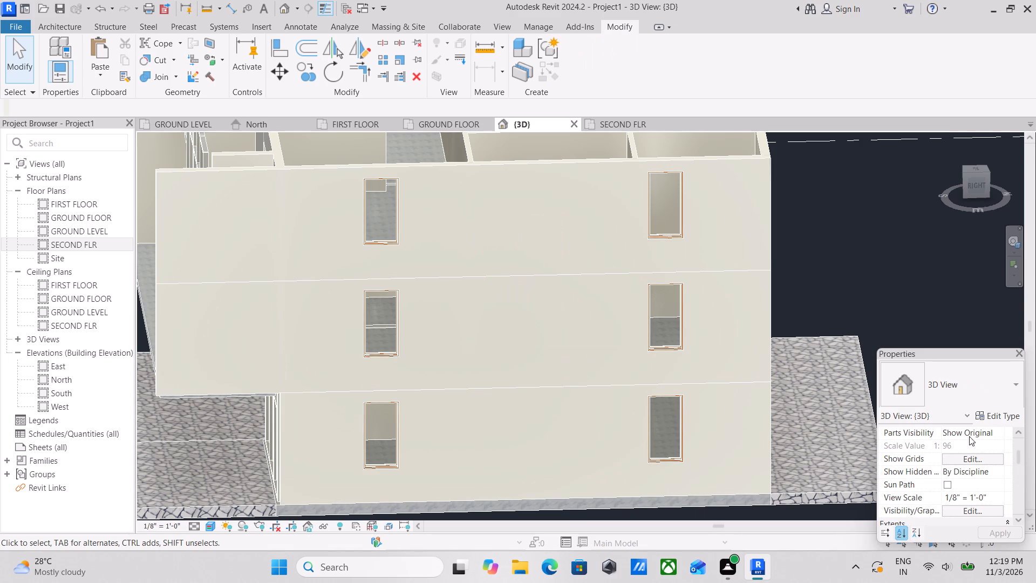
# Examine the building's front and east facades and the arrangement of the windows on all floors.
pyautogui.scroll(-4, 709, 478)
pyautogui.scroll(-2, 671, 504)
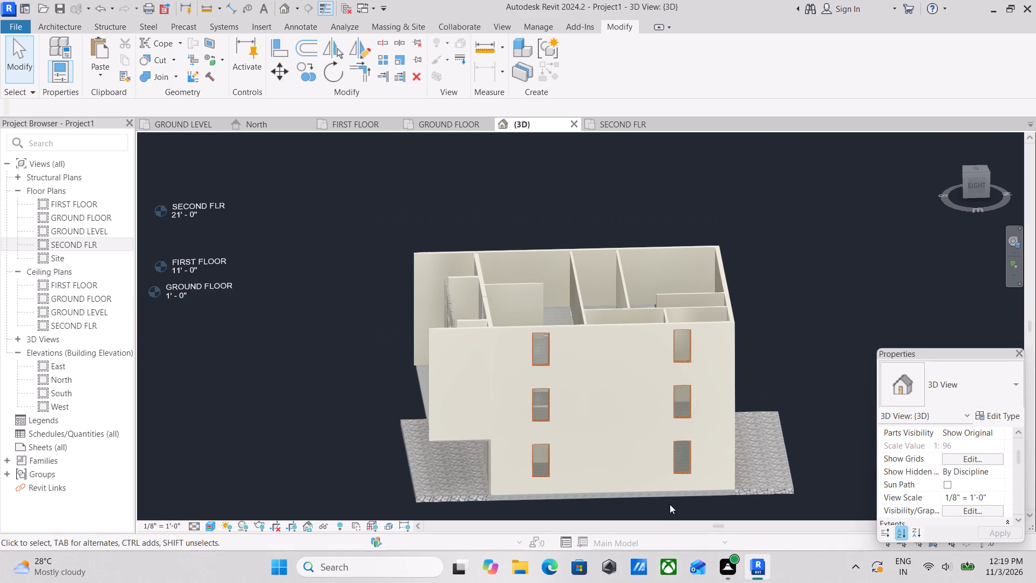
pyautogui.scroll(2, 654, 483)
pyautogui.scroll(-2, 558, 434)
pyautogui.keyDown('shift'); pyautogui.moveTo(567, 427); pyautogui.dragTo(692, 405, button='middle'); pyautogui.keyUp('shift')
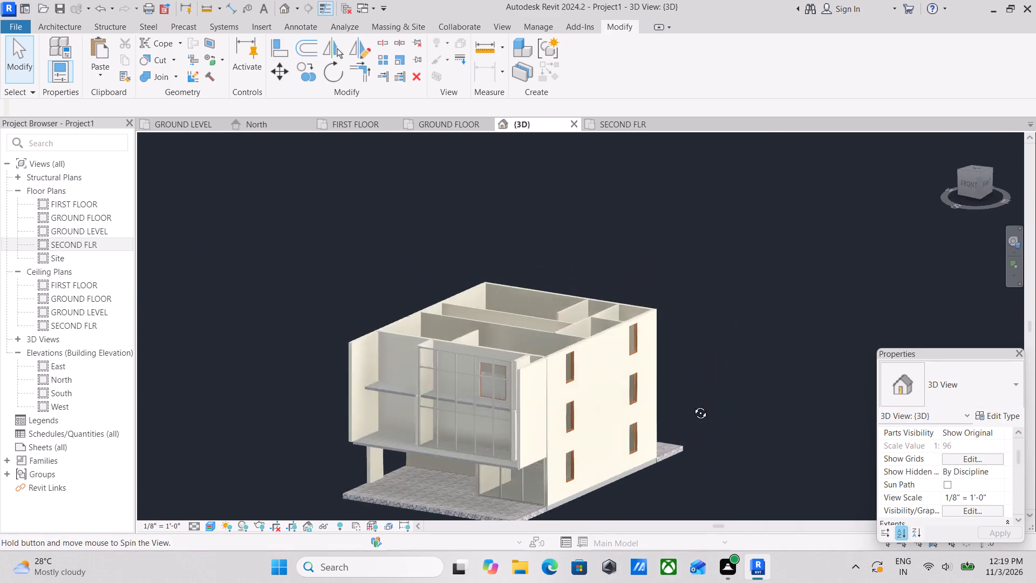
pyautogui.keyDown('shift'); pyautogui.moveTo(692, 405); pyautogui.dragTo(712, 407, button='middle'); pyautogui.keyUp('shift')
pyautogui.keyDown('shift'); pyautogui.moveTo(396, 424); pyautogui.dragTo(336, 444, button='middle'); pyautogui.keyUp('shift')
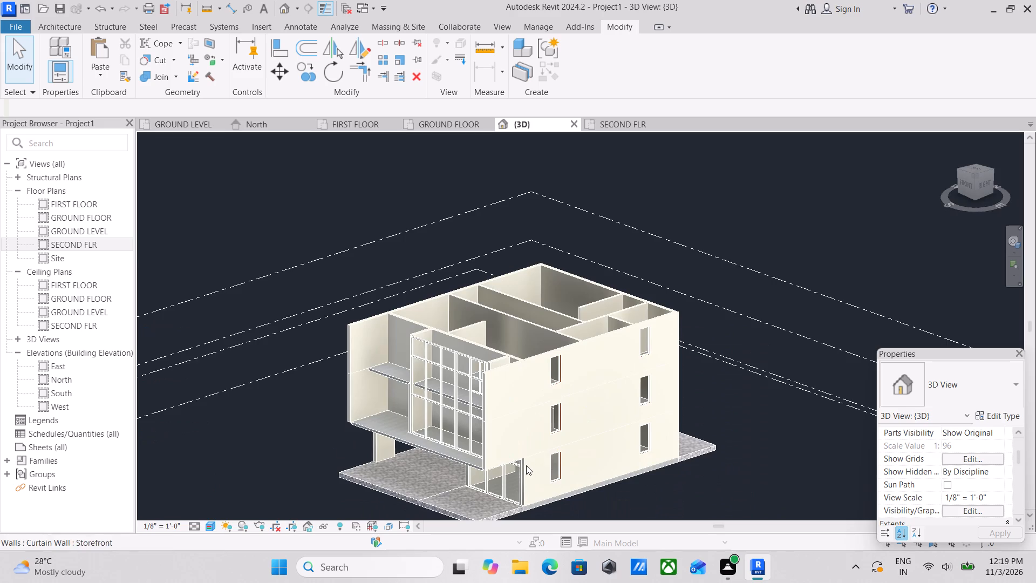
pyautogui.keyDown('shift'); pyautogui.moveTo(516, 464); pyautogui.dragTo(419, 470, button='middle'); pyautogui.keyUp('shift')
pyautogui.scroll(3, 622, 491)
pyautogui.moveTo(599, 455); pyautogui.dragTo(599, 513, button='middle')
pyautogui.scroll(2, 583, 476)
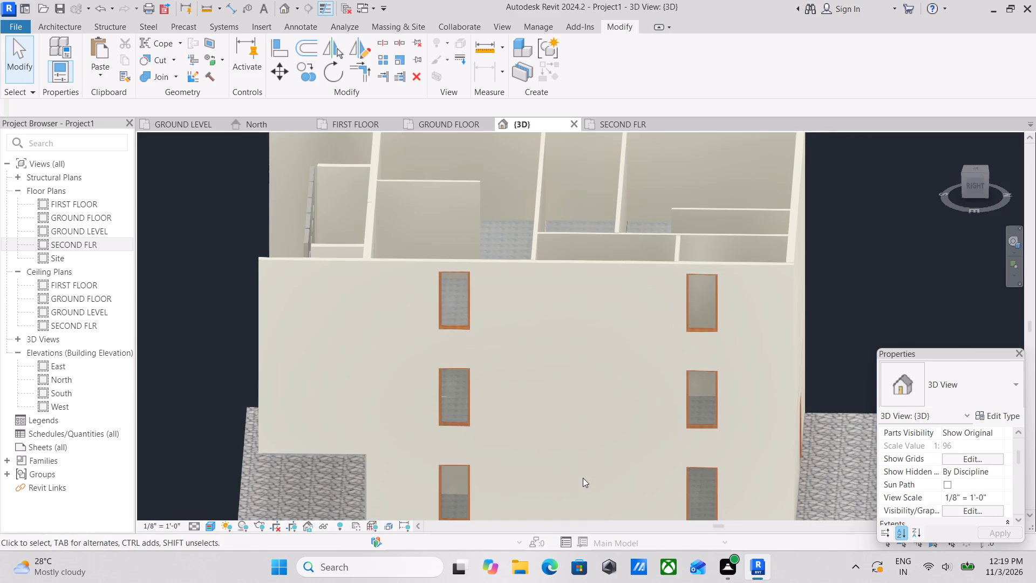
# Start placing a window and duplicate the Fixed window 2'3" x 6' type as "window length 5' x 2'3"".
pyautogui.write('wn')
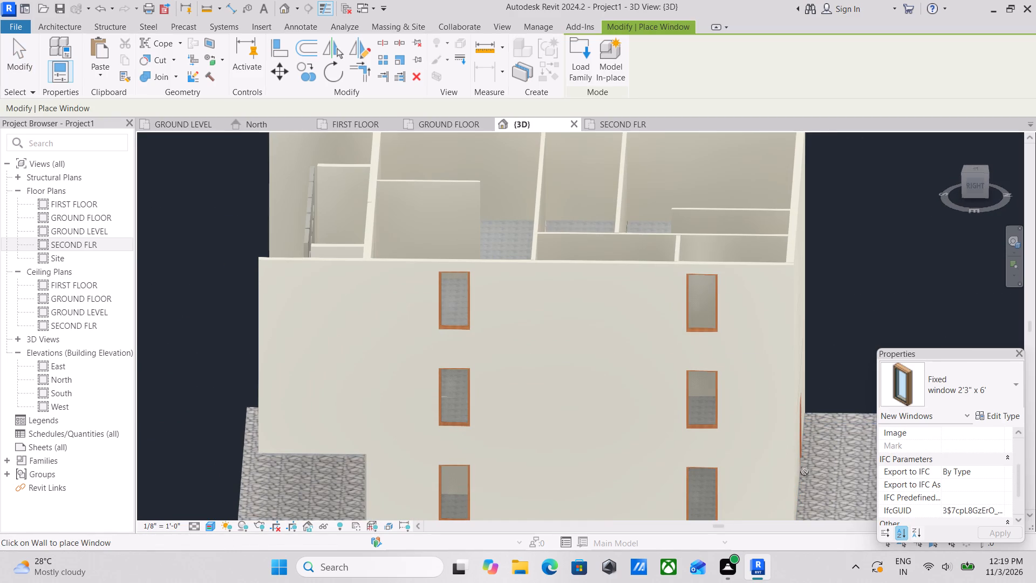
pyautogui.click(1007, 417)
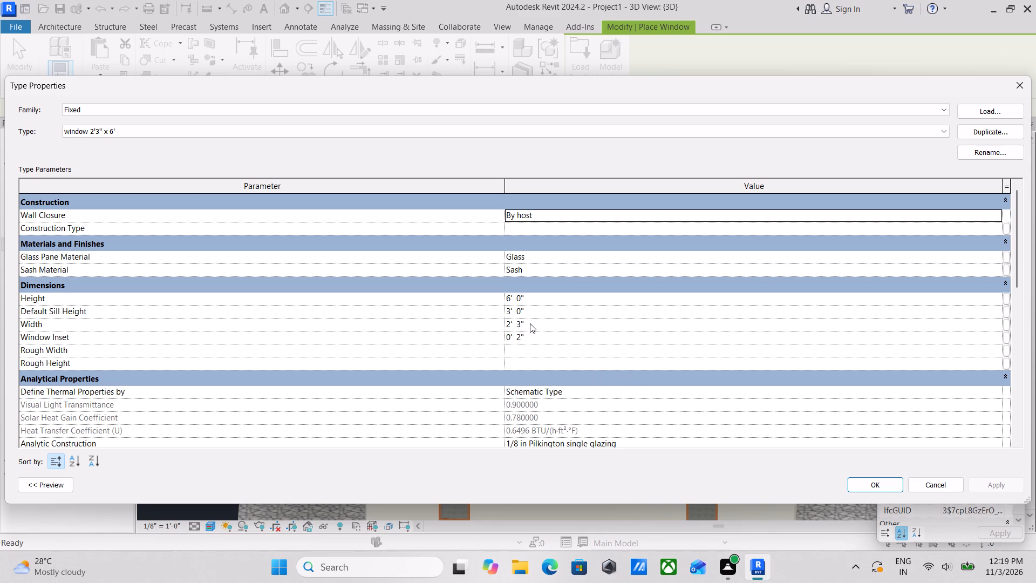
pyautogui.click(540, 296)
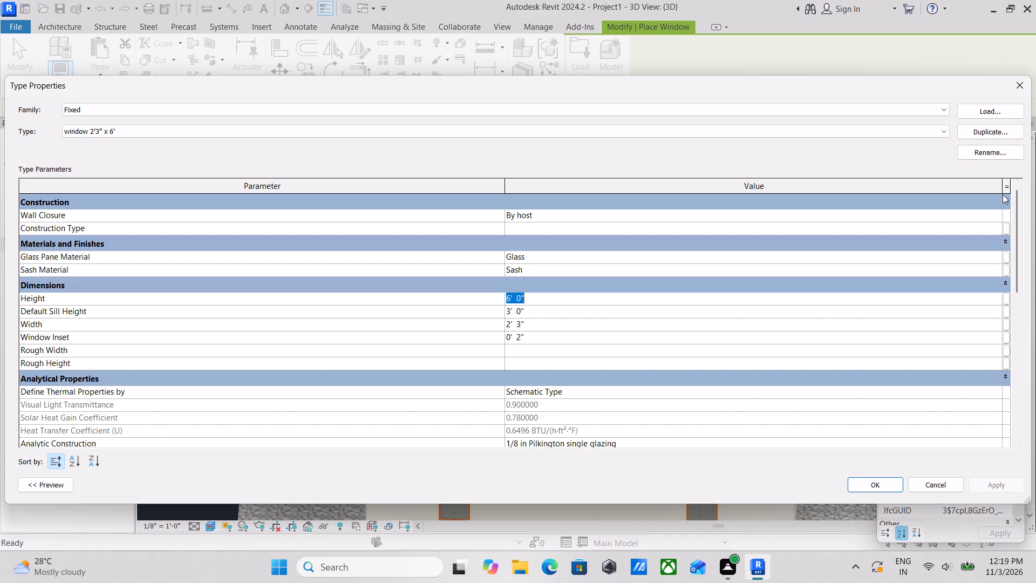
pyautogui.click(1017, 131)
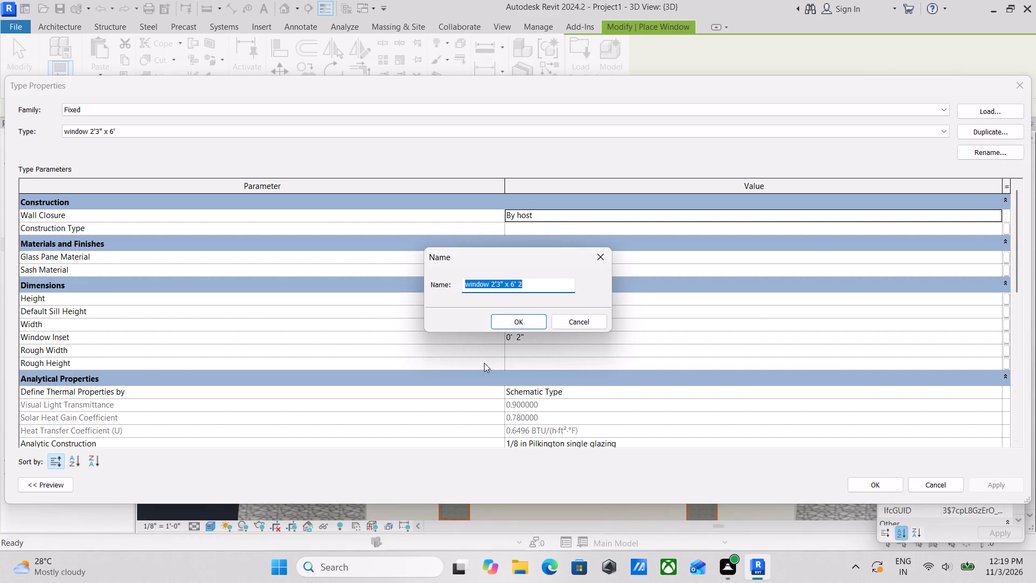
pyautogui.press('BackSpace')
pyautogui.write('windo')
pyautogui.write('w')
pyautogui.press('space')
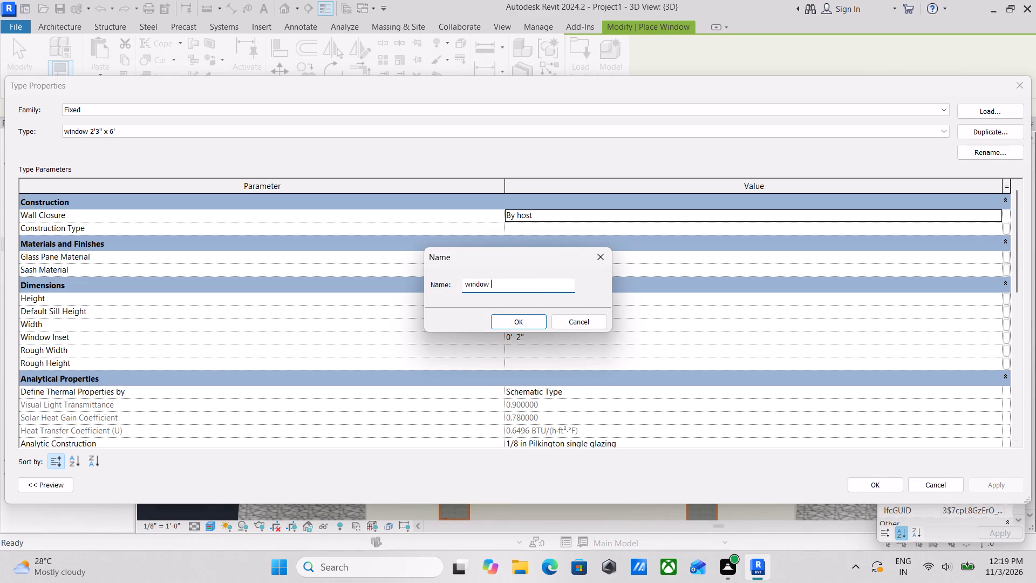
pyautogui.write('length')
pyautogui.press('space')
pyautogui.write("4'")
pyautogui.press('BackSpace')
pyautogui.press('BackSpace')
pyautogui.press('5')
pyautogui.write("' len")
pyautogui.write('gth')
pyautogui.press('space')
pyautogui.write('width')
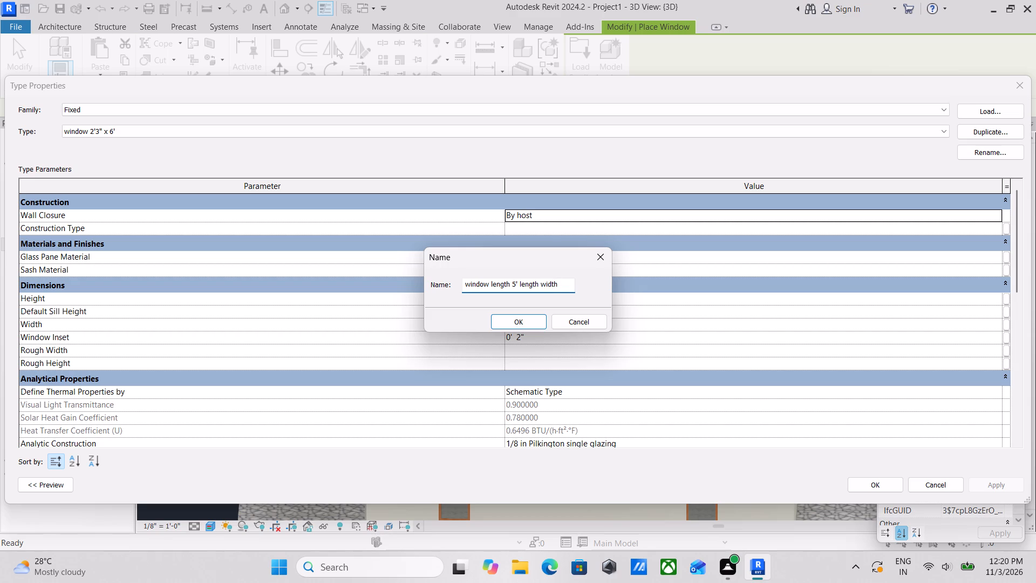
pyautogui.press('space')
pyautogui.write("2'3")
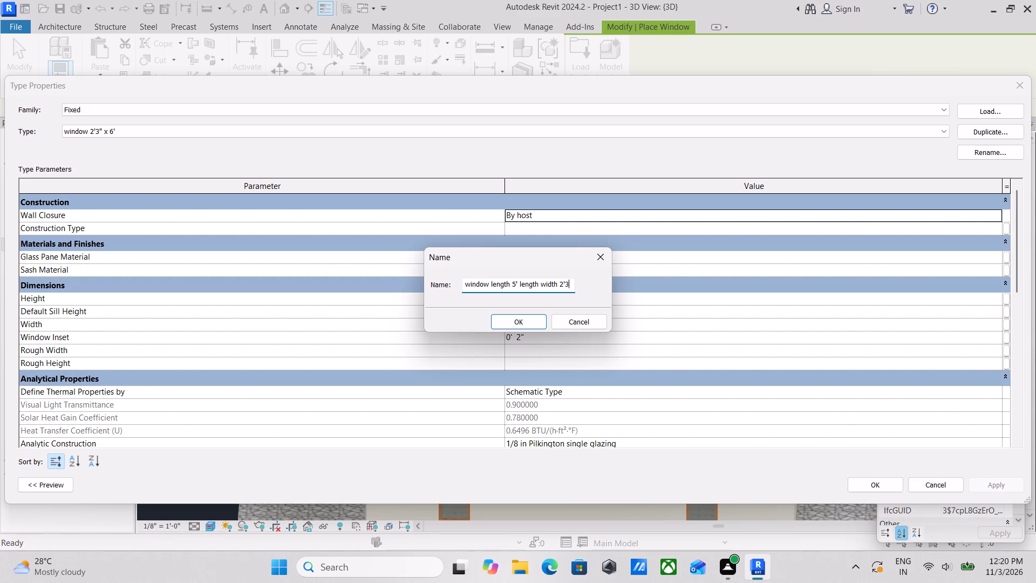
pyautogui.press('BackSpace')
pyautogui.press('BackSpace')
pyautogui.press('BackSpace')
pyautogui.press('BackSpace')
pyautogui.press('BackSpace')
pyautogui.press('BackSpace')
pyautogui.press('BackSpace')
pyautogui.press('BackSpace')
pyautogui.press('BackSpace')
pyautogui.press('BackSpace')
pyautogui.press('BackSpace')
pyautogui.press('BackSpace')
pyautogui.press('BackSpace')
pyautogui.press('BackSpace')
pyautogui.press('BackSpace')
pyautogui.press('BackSpace')
pyautogui.write('x')
pyautogui.press('space')
pyautogui.write("2'")
pyautogui.press('3')
pyautogui.hotkey('shift', '"')
pyautogui.click(511, 328)
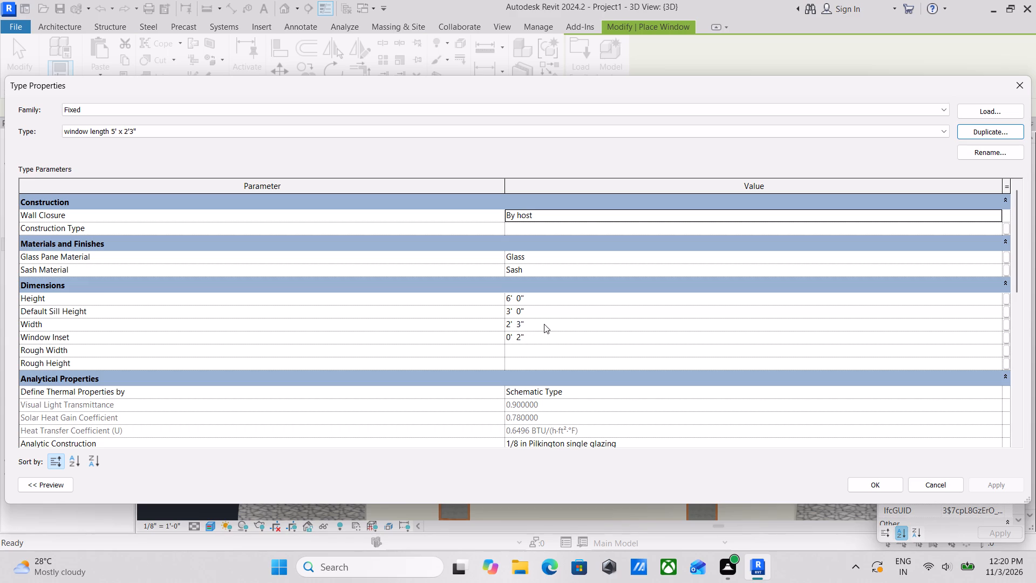
# Set the new window type's width to 5' and height to 2'3", and apply the type properties.
pyautogui.click(544, 323)
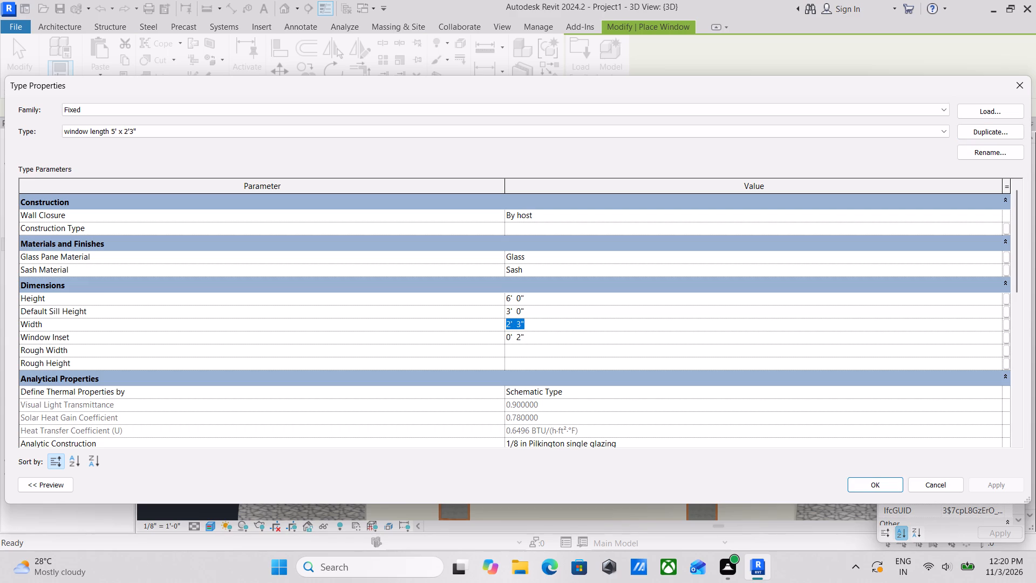
pyautogui.write("5'")
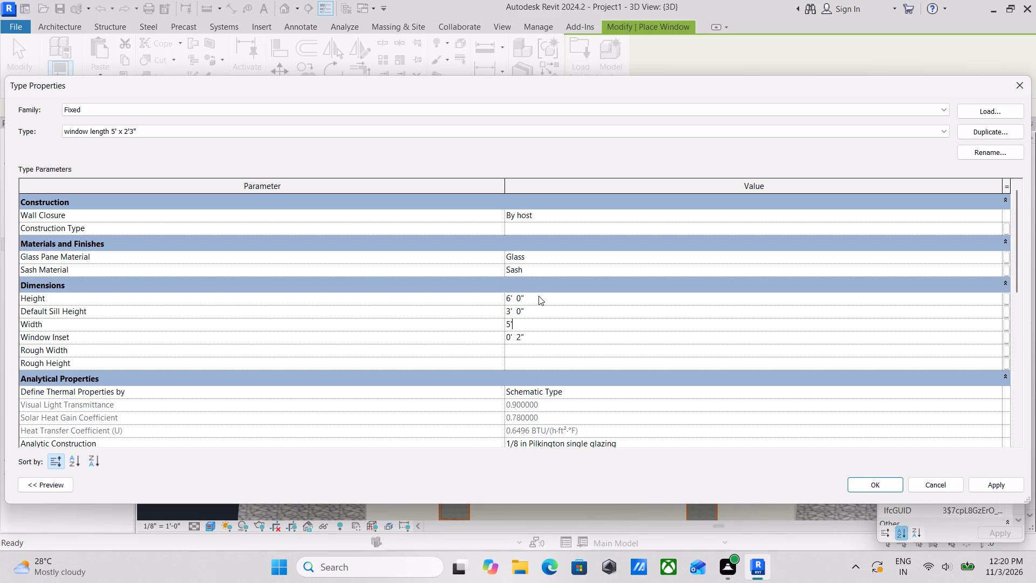
pyautogui.click(539, 296)
pyautogui.write("2'")
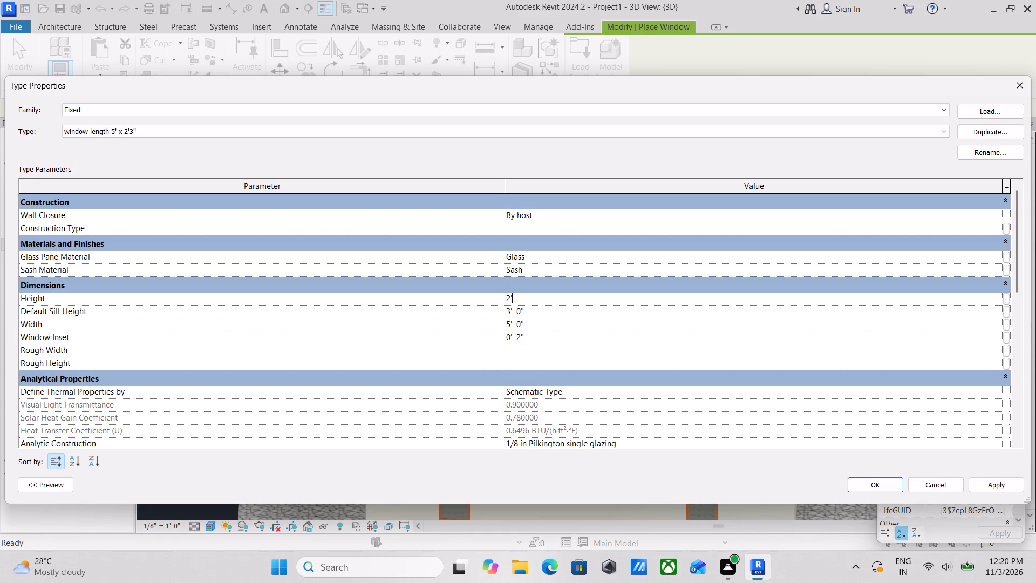
pyautogui.press('3')
pyautogui.hotkey('shift', '"')
pyautogui.click(1007, 487)
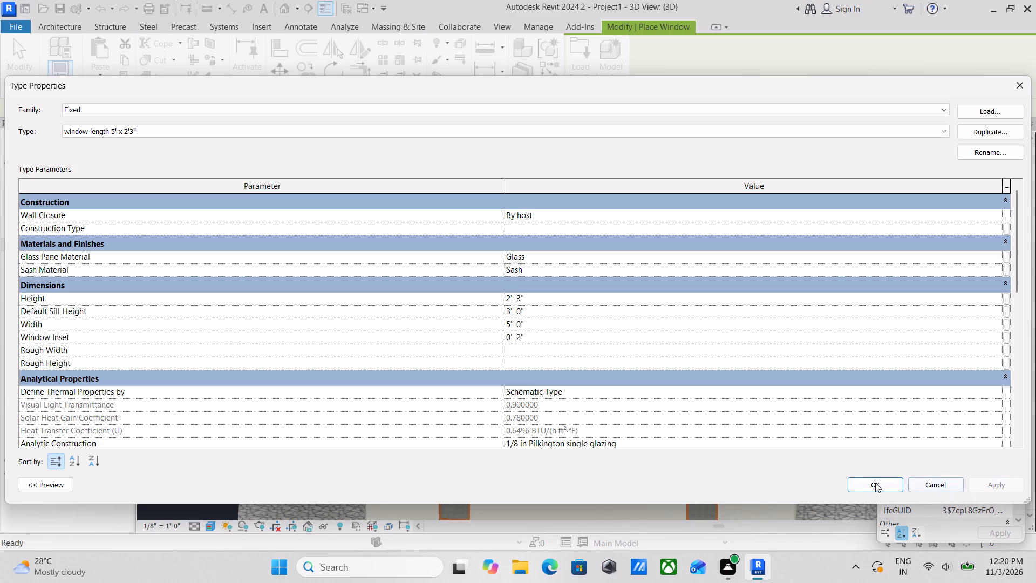
pyautogui.click(878, 485)
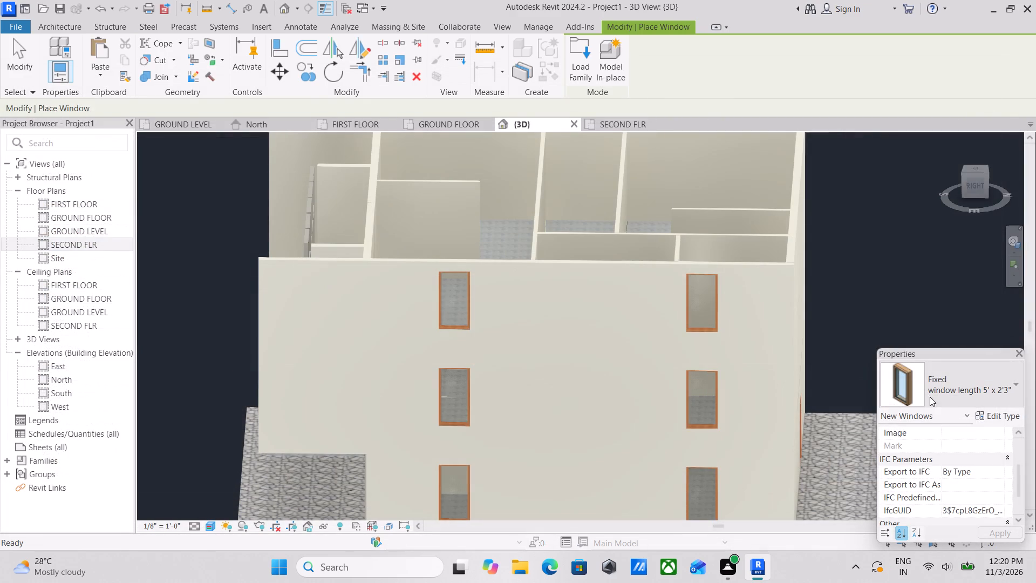
# Place a 5' x 2'3" Fixed window on the east facade's top floor between the two tall windows, sill about 5'-4" above the floor.
pyautogui.scroll(3, 583, 304)
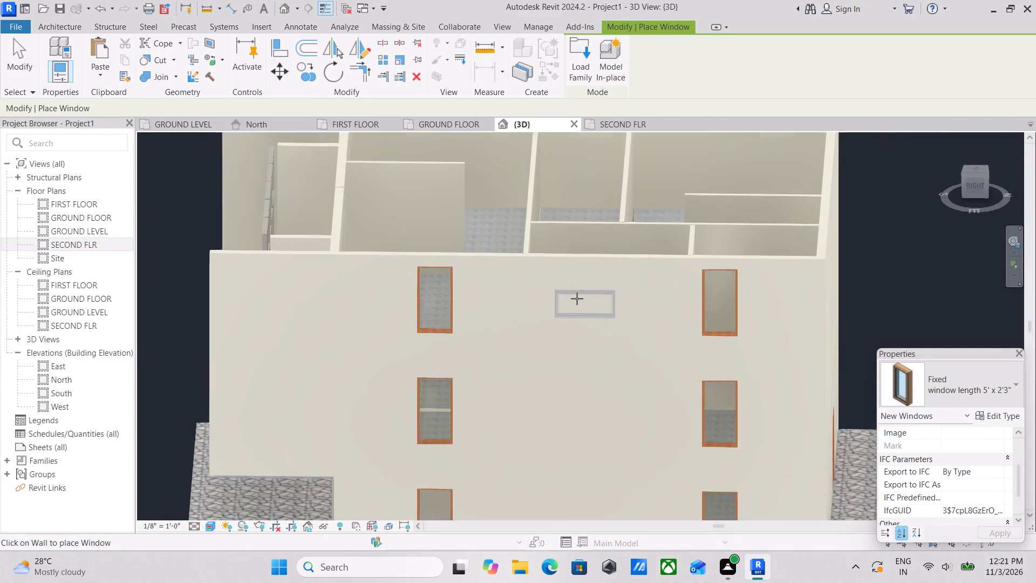
pyautogui.scroll(-2, 569, 284)
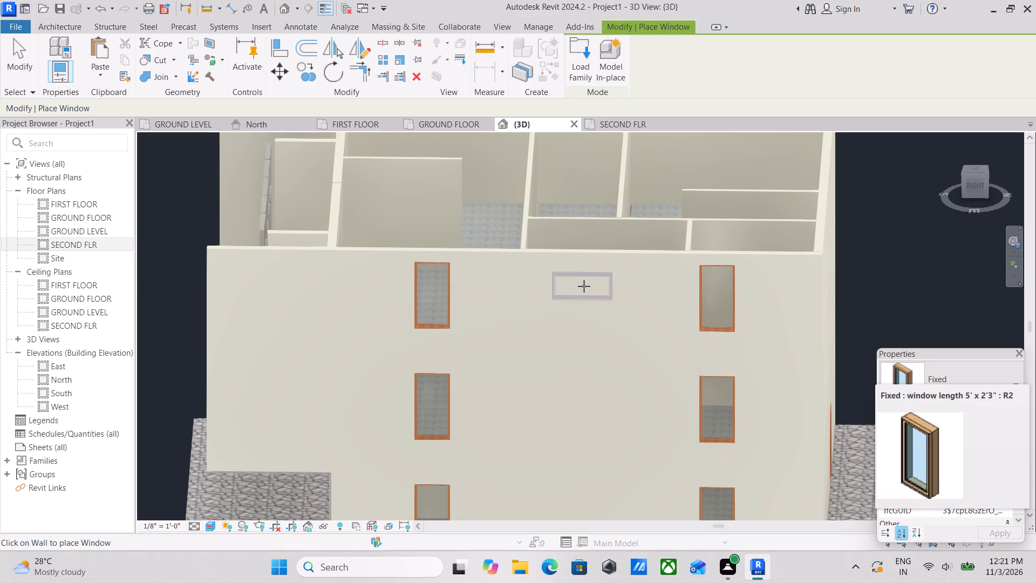
pyautogui.scroll(2, 589, 303)
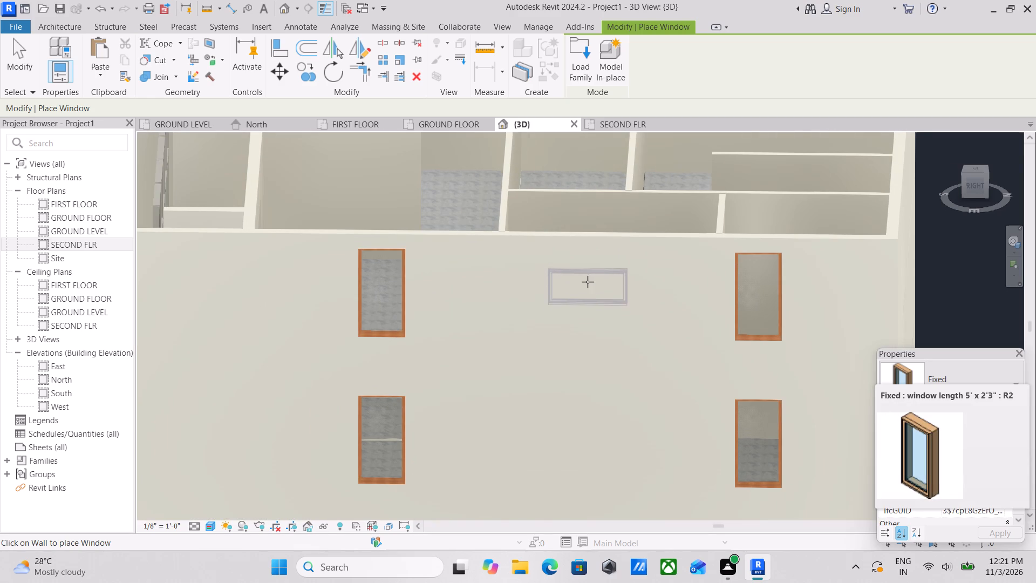
pyautogui.click(583, 287)
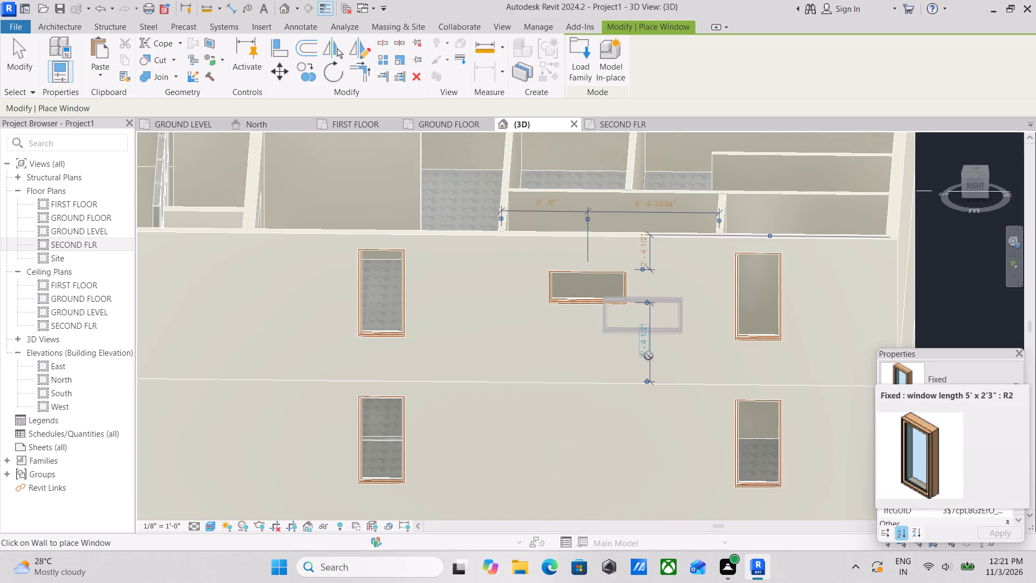
pyautogui.scroll(-3, 646, 352)
pyautogui.moveTo(633, 326); pyautogui.dragTo(609, 275, button='middle')
pyautogui.scroll(1, 566, 351)
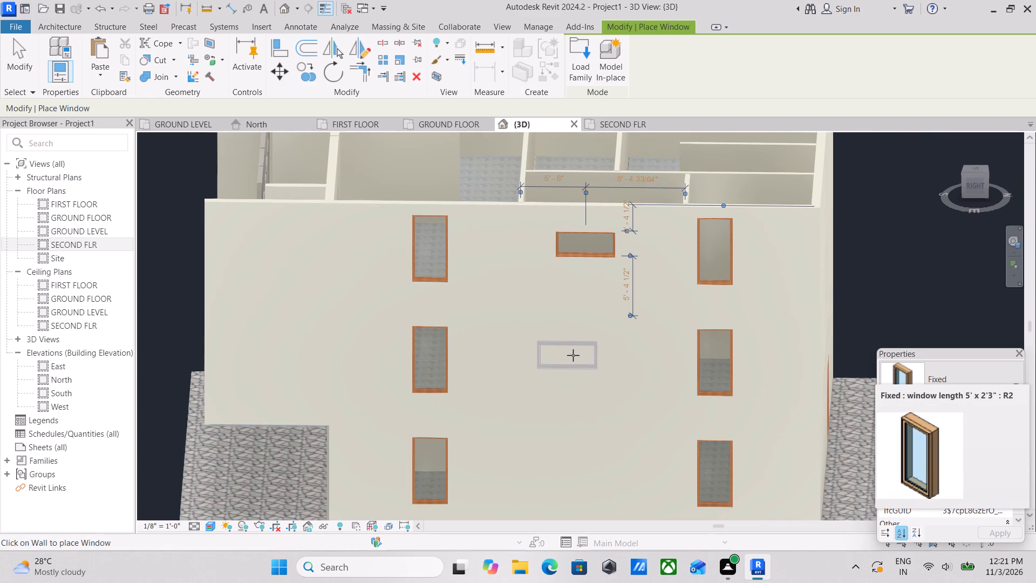
pyautogui.scroll(-1, 591, 353)
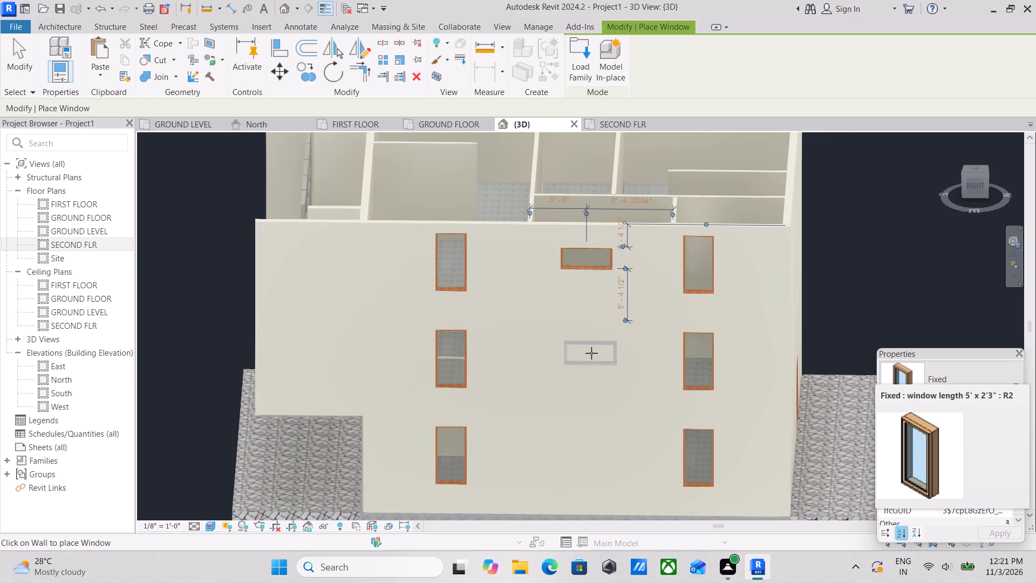
pyautogui.press('Escape')
pyautogui.press('Escape')
# Nudge the top-floor 5' x 2'3" window down the east facade to a sill height of about 4'-7 1/2".
pyautogui.scroll(-1, 601, 321)
pyautogui.scroll(-2, 587, 430)
pyautogui.keyDown('shift'); pyautogui.moveTo(586, 429); pyautogui.dragTo(602, 403, button='middle'); pyautogui.keyUp('shift')
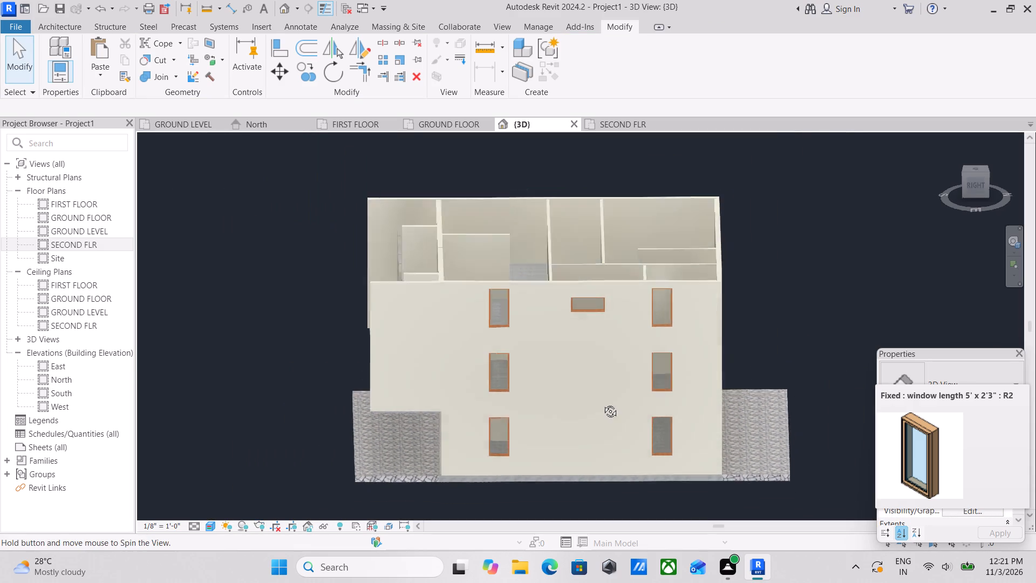
pyautogui.keyDown('shift'); pyautogui.moveTo(602, 403); pyautogui.dragTo(639, 371, button='middle'); pyautogui.keyUp('shift')
pyautogui.keyDown('shift'); pyautogui.moveTo(592, 316); pyautogui.dragTo(604, 326, button='middle'); pyautogui.keyUp('shift')
pyautogui.scroll(1, 599, 313)
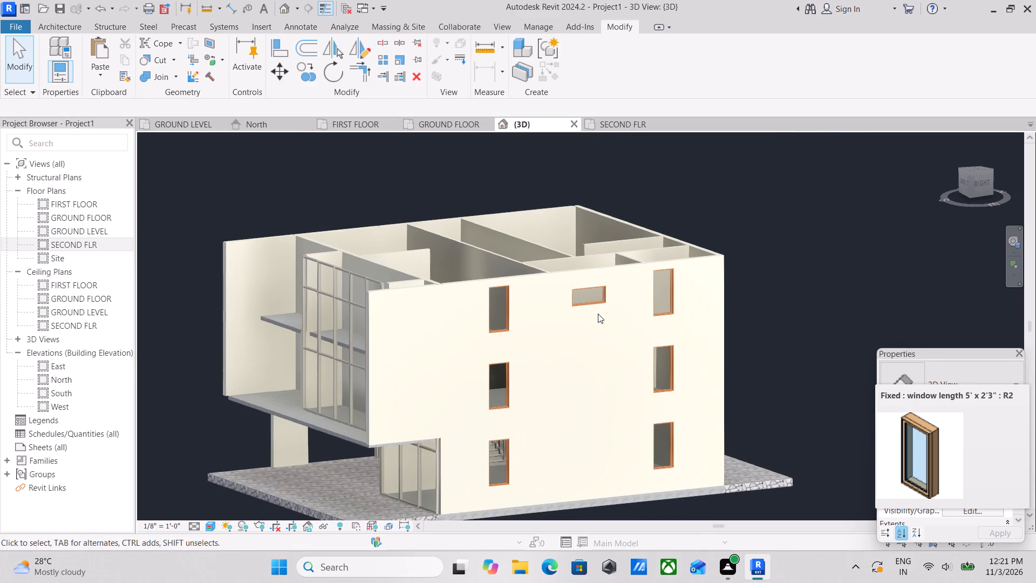
pyautogui.scroll(3, 598, 312)
pyautogui.click(591, 293)
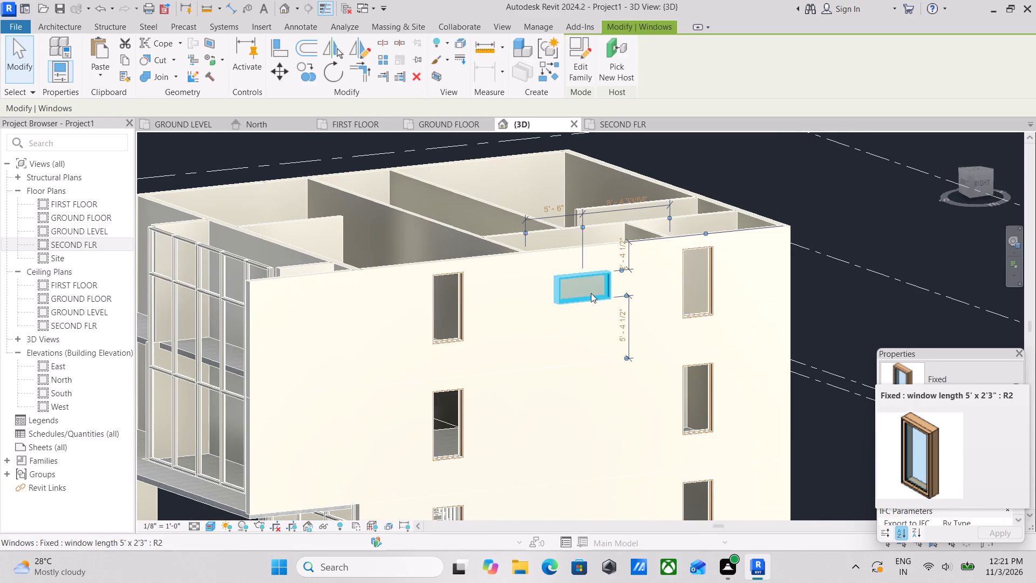
pyautogui.press('Down')
pyautogui.press('Down')
pyautogui.press('Down')
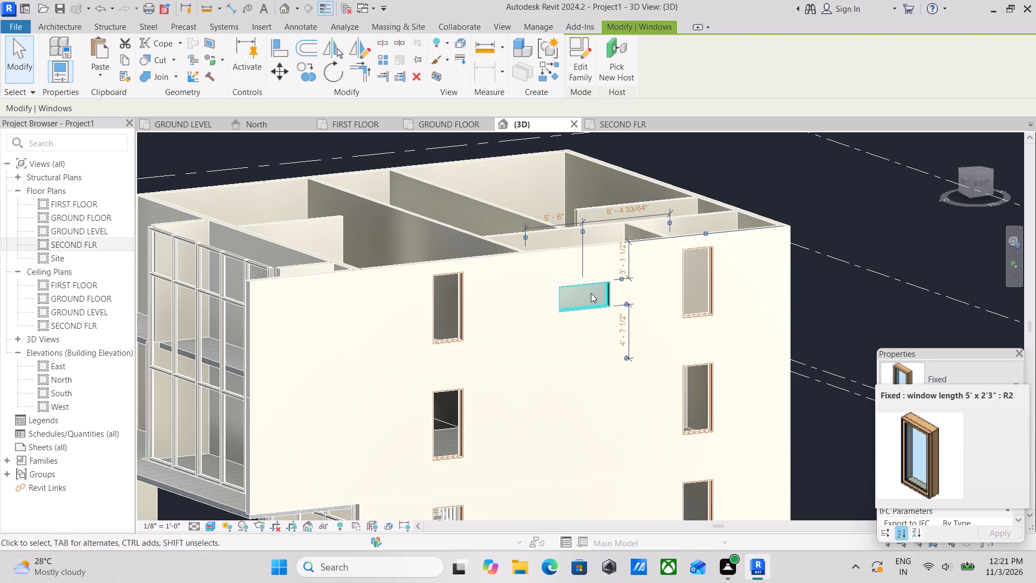
pyautogui.press('`')
pyautogui.press('Escape')
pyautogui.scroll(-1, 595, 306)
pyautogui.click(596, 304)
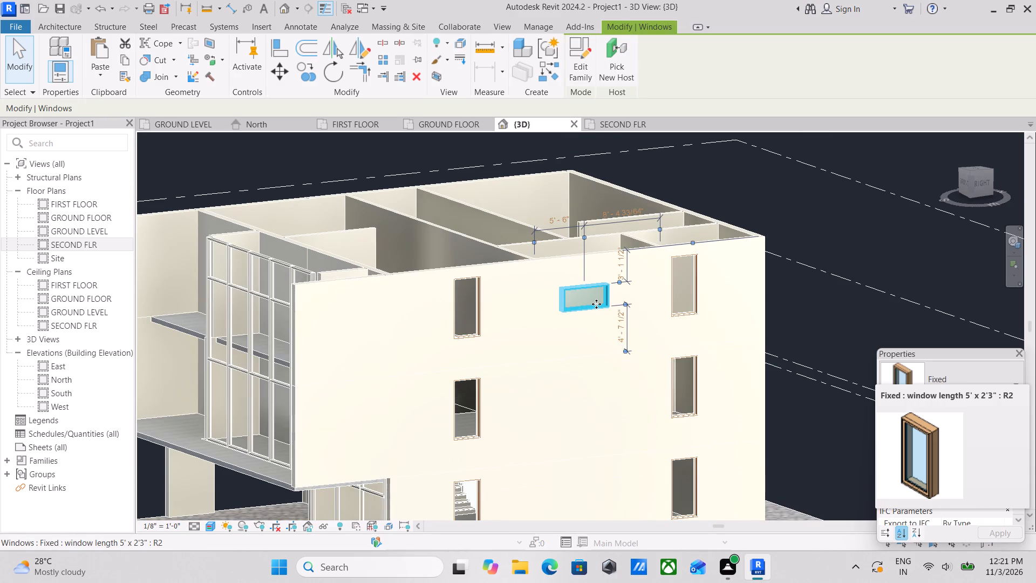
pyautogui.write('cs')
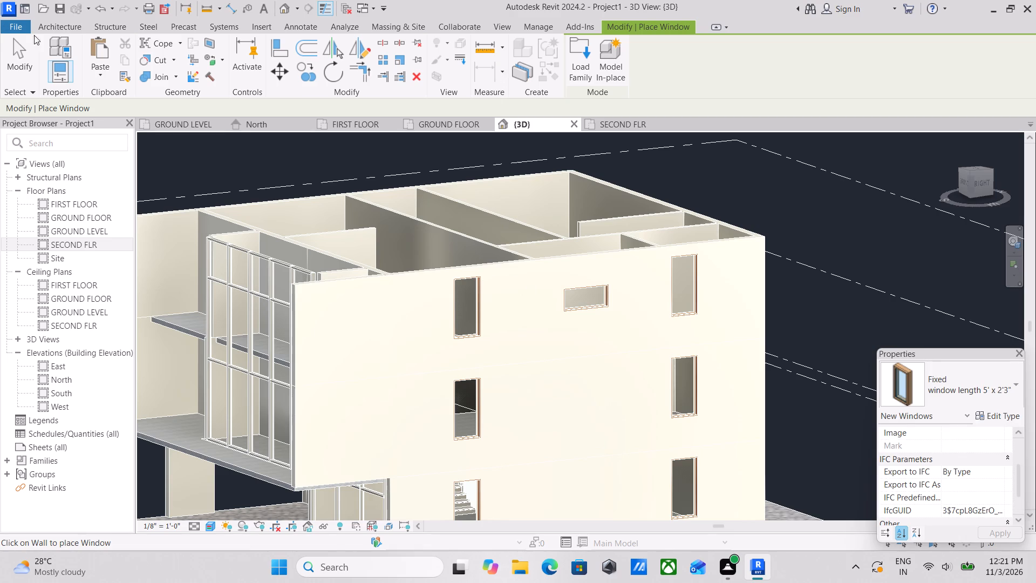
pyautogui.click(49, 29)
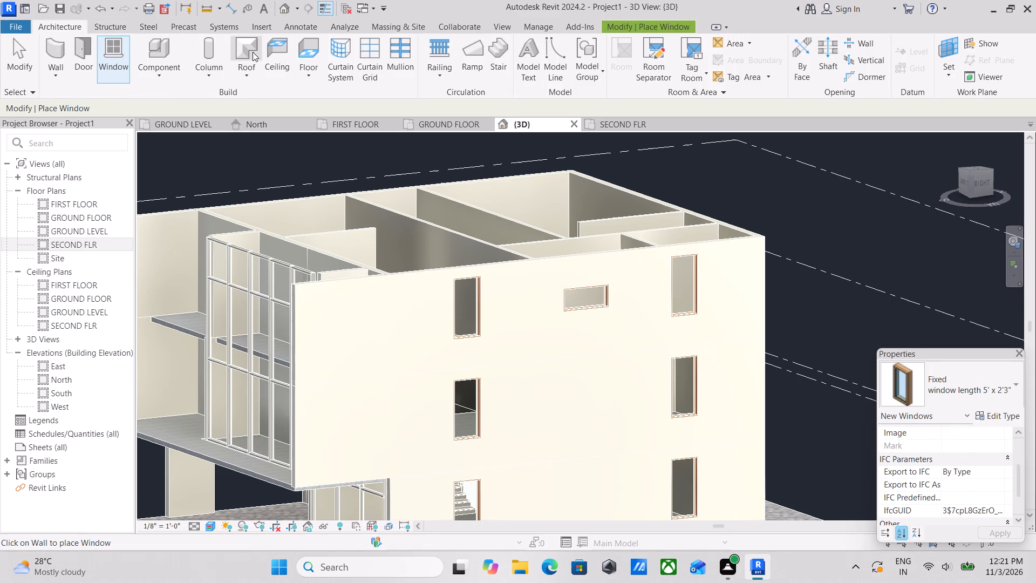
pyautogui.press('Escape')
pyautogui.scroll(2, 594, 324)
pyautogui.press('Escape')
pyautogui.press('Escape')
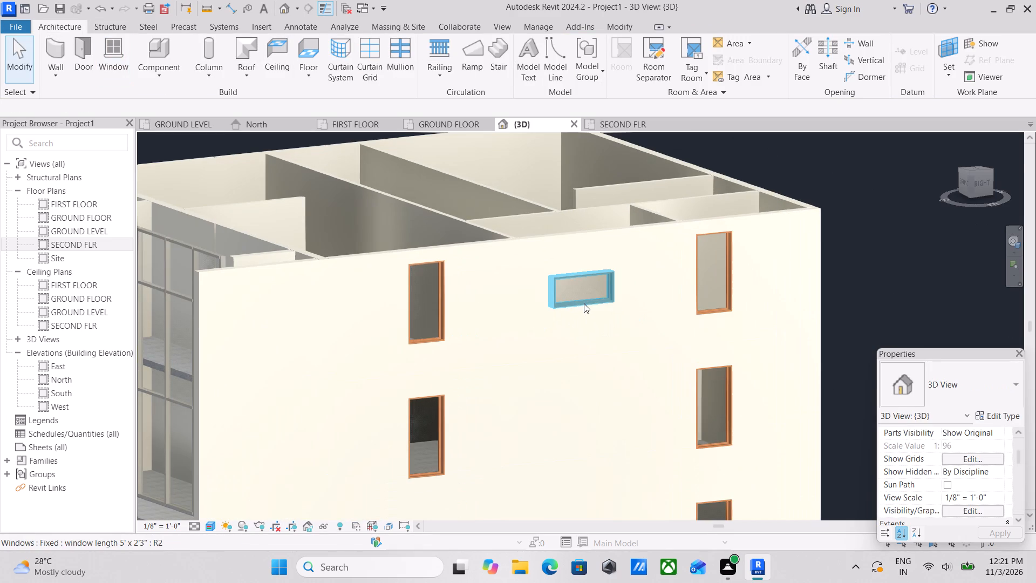
# Copy the top-floor 5' x 2'3" window and paste it aligned to the FIRST FLOOR and GROUND FLOOR levels.
pyautogui.click(584, 303)
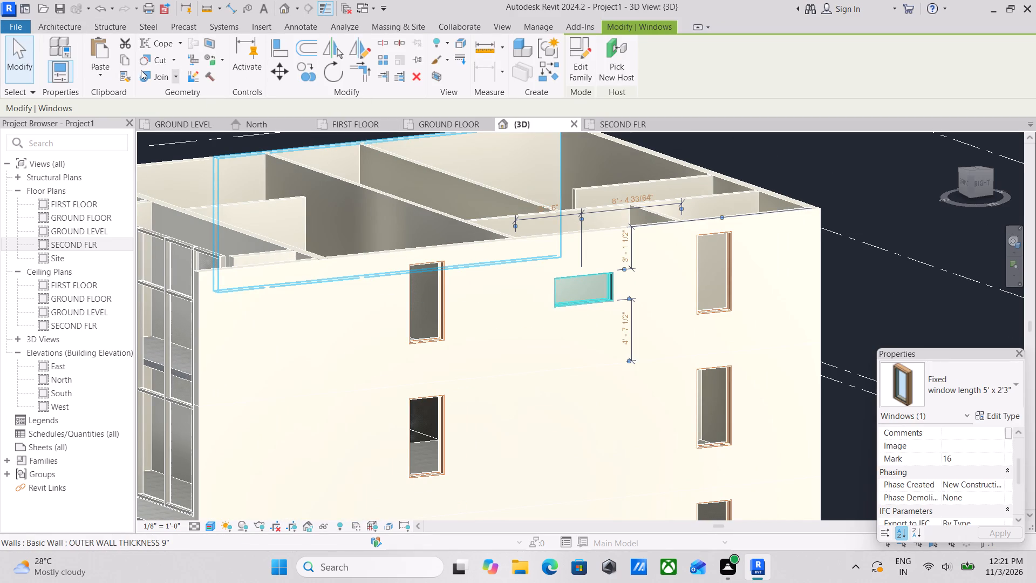
pyautogui.click(125, 61)
pyautogui.click(98, 71)
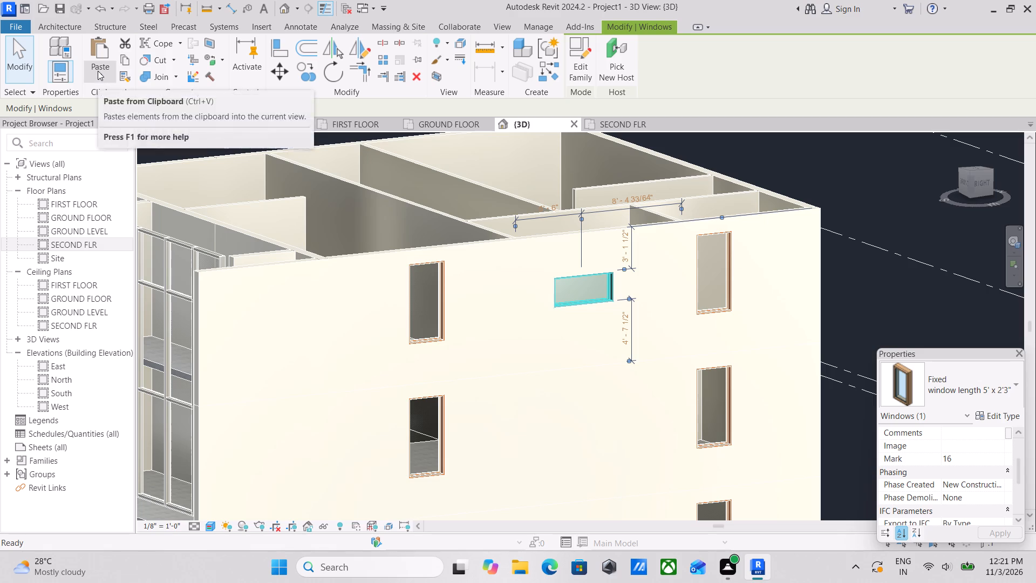
pyautogui.click(134, 120)
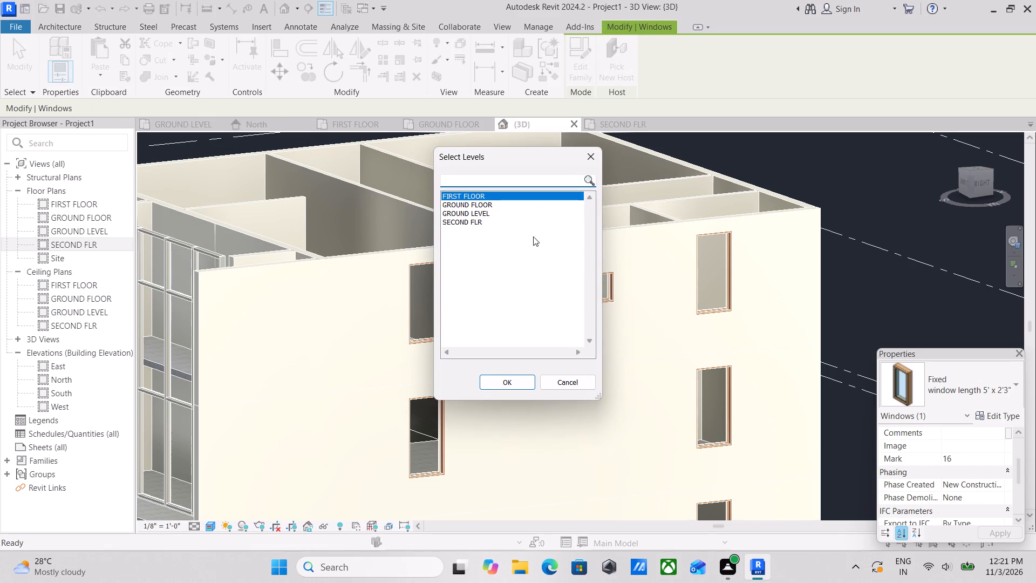
pyautogui.keyDown('ctrl'); pyautogui.click(475, 223); pyautogui.keyUp('ctrl')
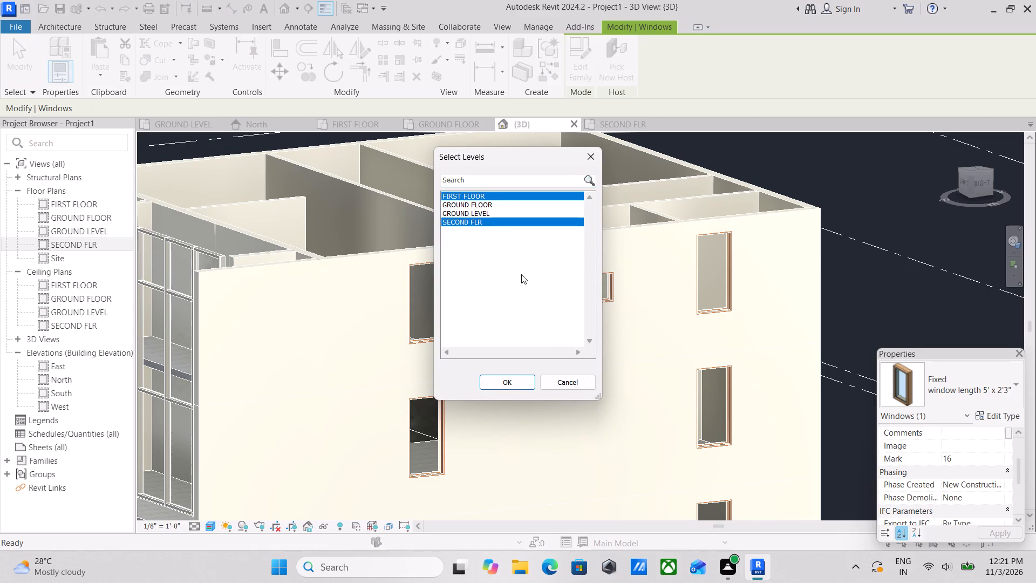
pyautogui.click(481, 205)
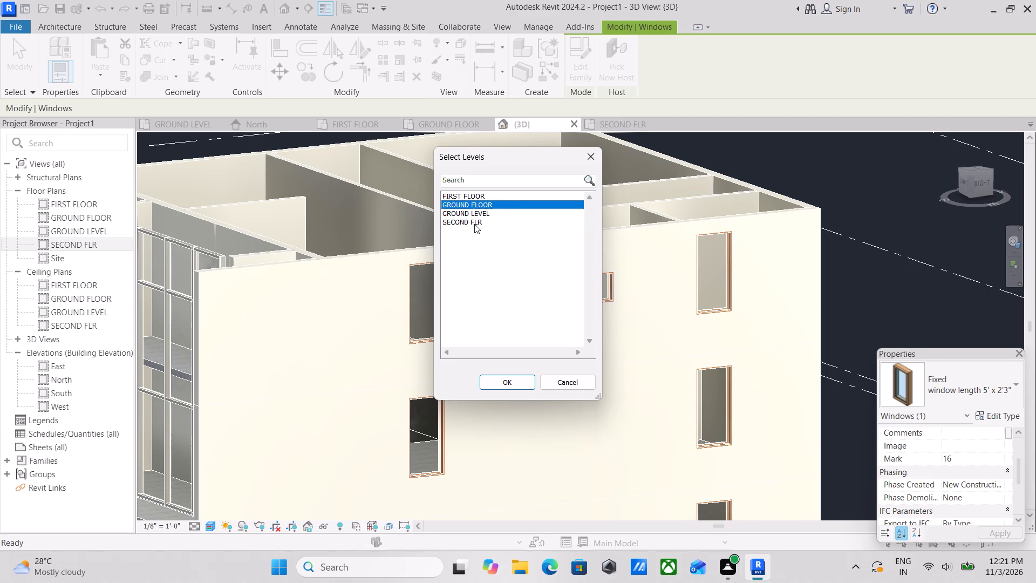
pyautogui.keyDown('ctrl'); pyautogui.click(474, 193); pyautogui.keyUp('ctrl')
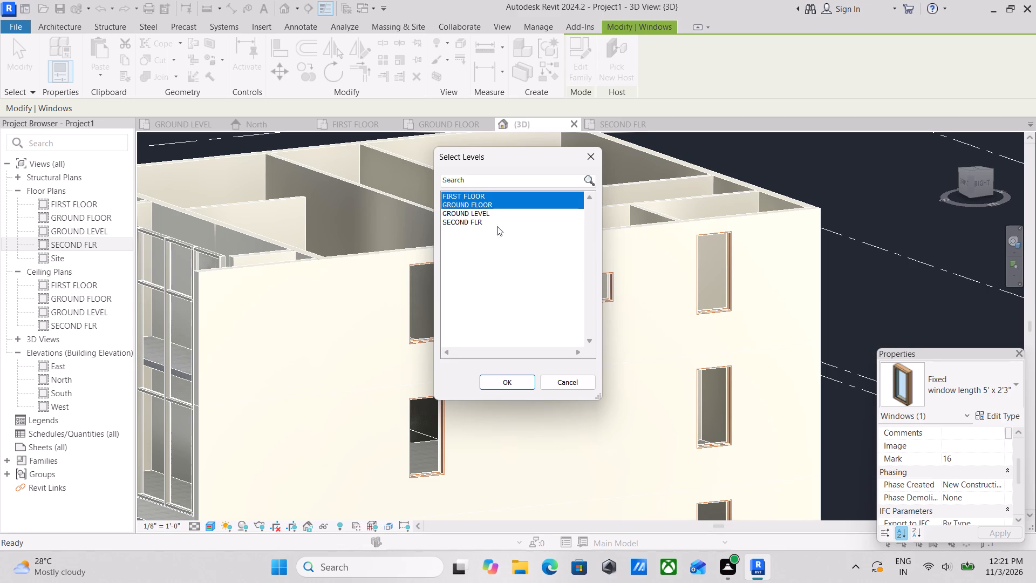
pyautogui.click(519, 377)
pyautogui.scroll(-3, 567, 353)
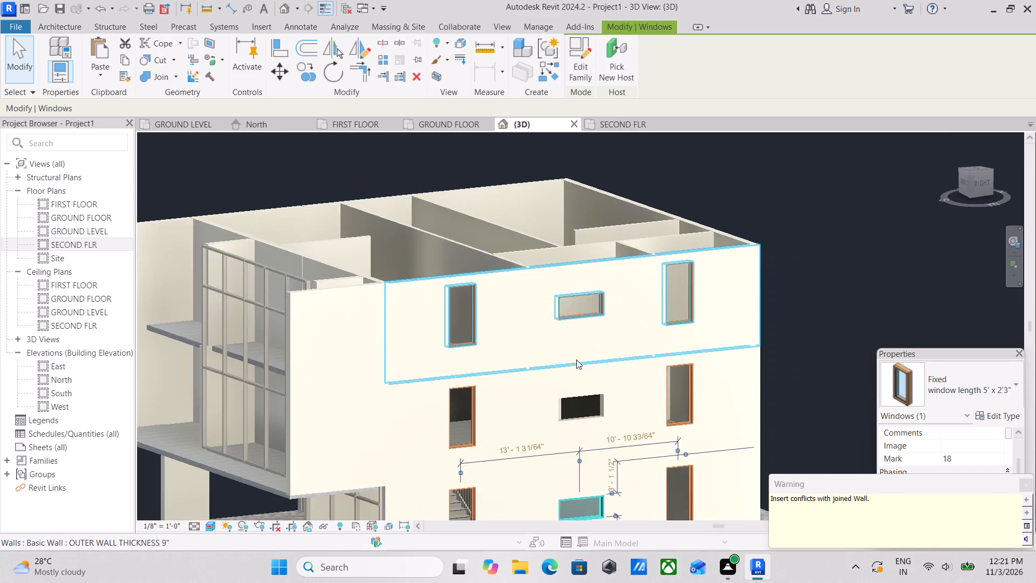
pyautogui.moveTo(540, 328); pyautogui.dragTo(464, 265, button='middle')
pyautogui.press('Escape')
pyautogui.scroll(-2, 705, 524)
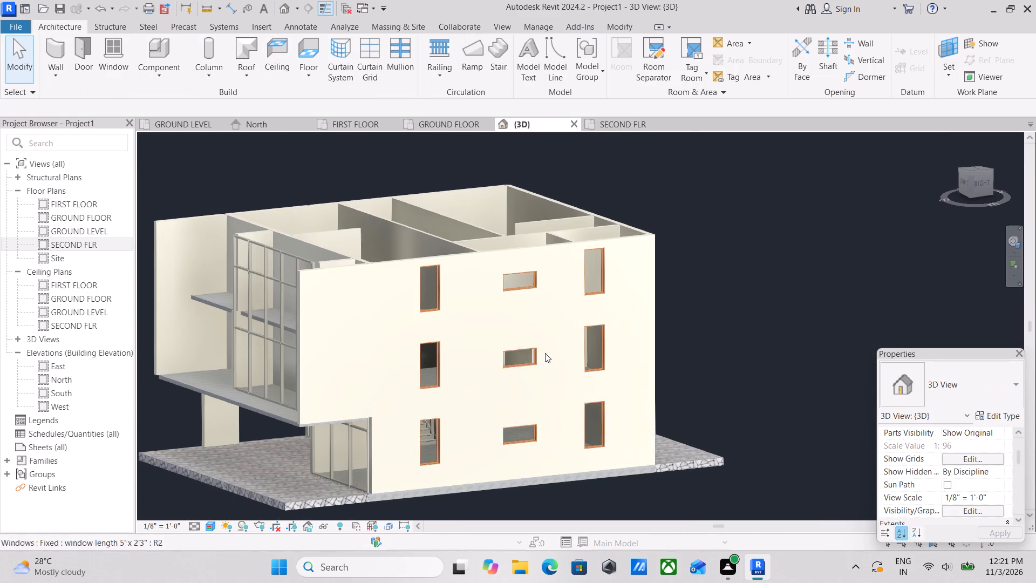
pyautogui.press('Escape')
# Examine the finished east facade and the window arrangement on the opposite west facade, including its ground-floor windows.
pyautogui.scroll(-5, 548, 350)
pyautogui.scroll(-1, 486, 365)
pyautogui.moveTo(485, 364); pyautogui.dragTo(512, 378, button='middle')
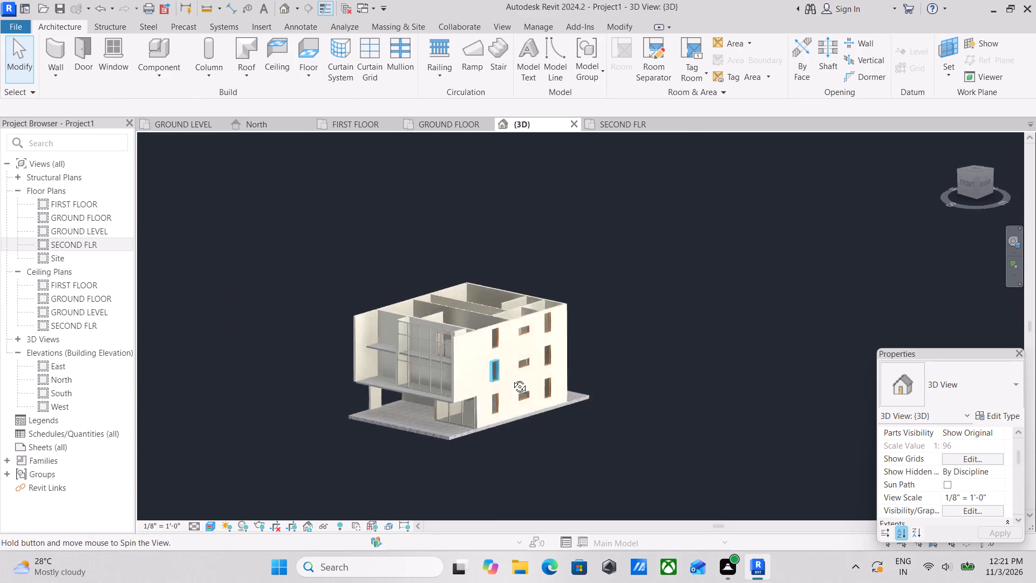
pyautogui.moveTo(512, 378); pyautogui.dragTo(434, 370, button='middle')
pyautogui.scroll(3, 433, 371)
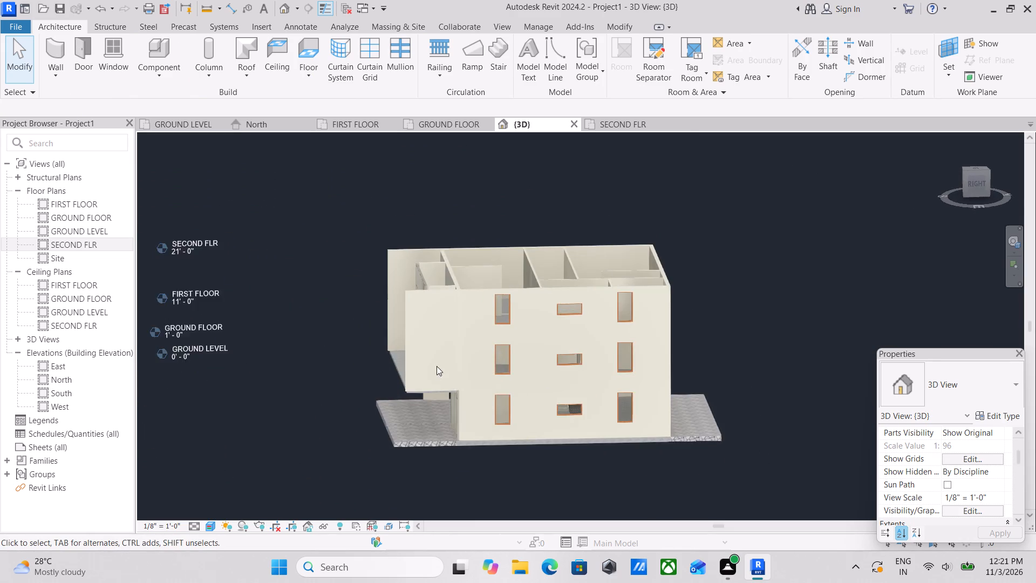
pyautogui.scroll(-1, 443, 354)
pyautogui.moveTo(446, 351); pyautogui.dragTo(630, 368, button='middle')
pyautogui.moveTo(496, 374); pyautogui.dragTo(671, 370, button='middle')
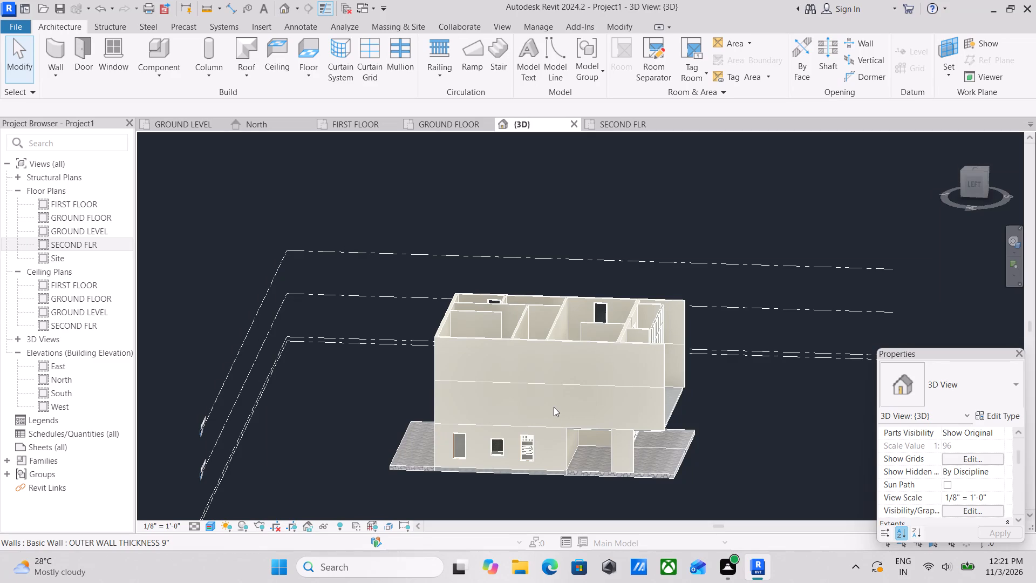
pyautogui.scroll(4, 499, 478)
pyautogui.scroll(-2, 574, 436)
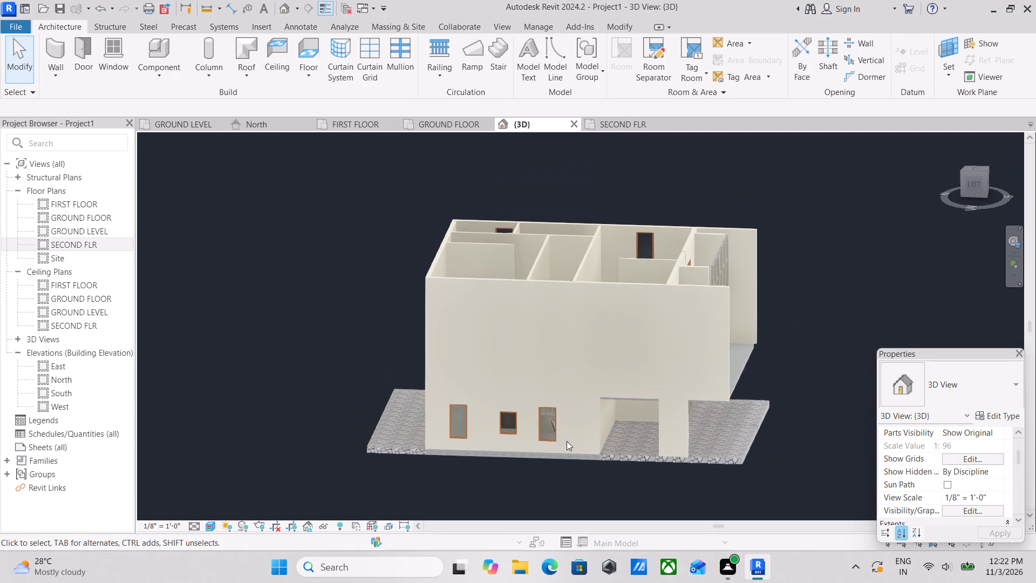
pyautogui.scroll(-2, 567, 441)
pyautogui.scroll(3, 523, 424)
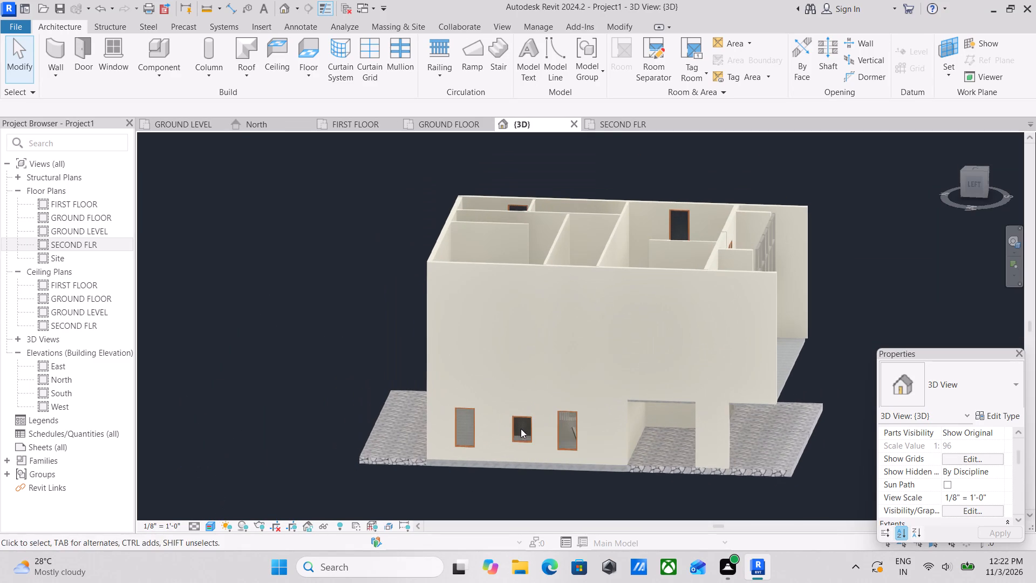
pyautogui.keyDown('shift'); pyautogui.moveTo(497, 430); pyautogui.dragTo(548, 439, button='middle'); pyautogui.keyUp('shift')
pyautogui.scroll(2, 560, 437)
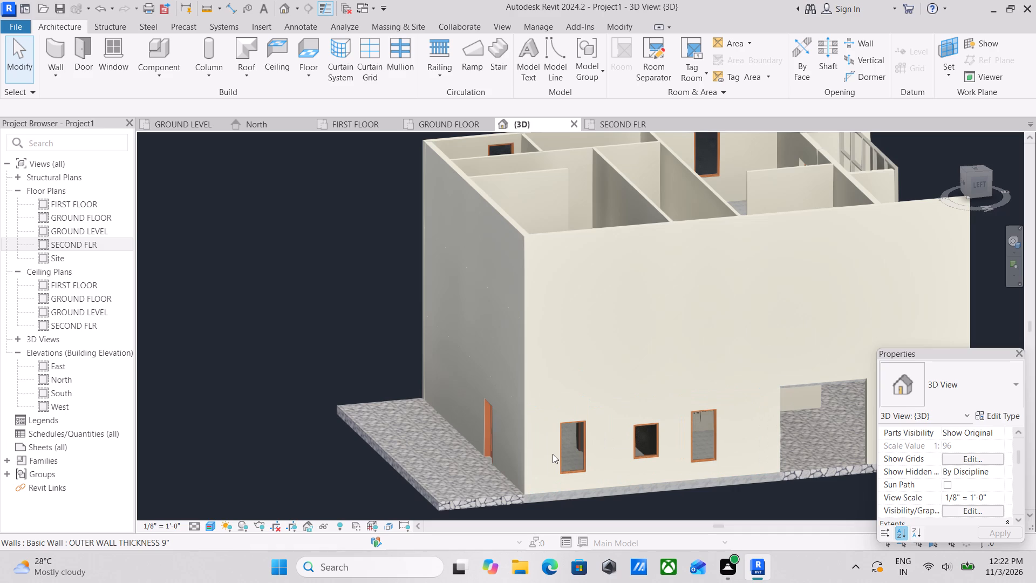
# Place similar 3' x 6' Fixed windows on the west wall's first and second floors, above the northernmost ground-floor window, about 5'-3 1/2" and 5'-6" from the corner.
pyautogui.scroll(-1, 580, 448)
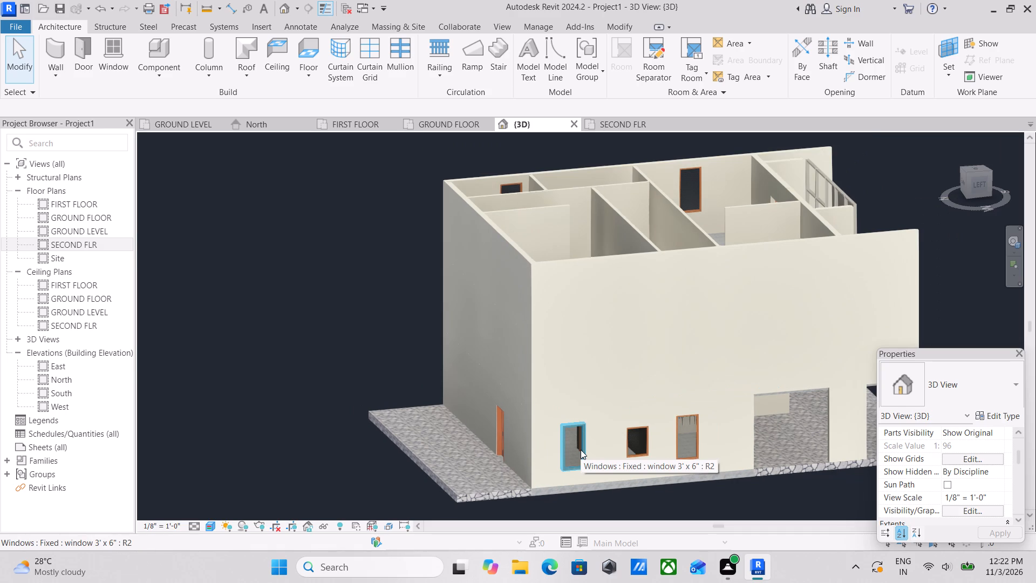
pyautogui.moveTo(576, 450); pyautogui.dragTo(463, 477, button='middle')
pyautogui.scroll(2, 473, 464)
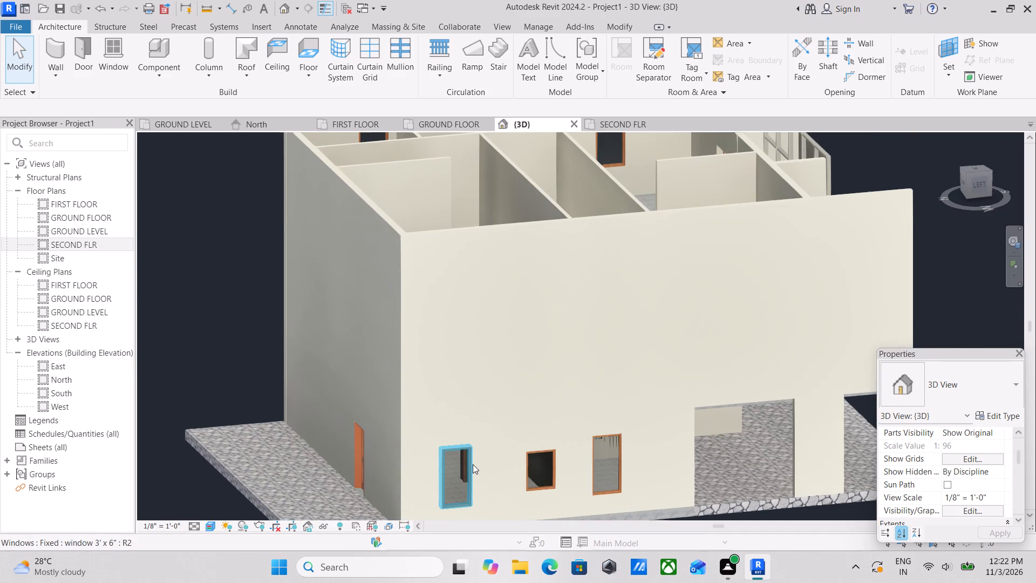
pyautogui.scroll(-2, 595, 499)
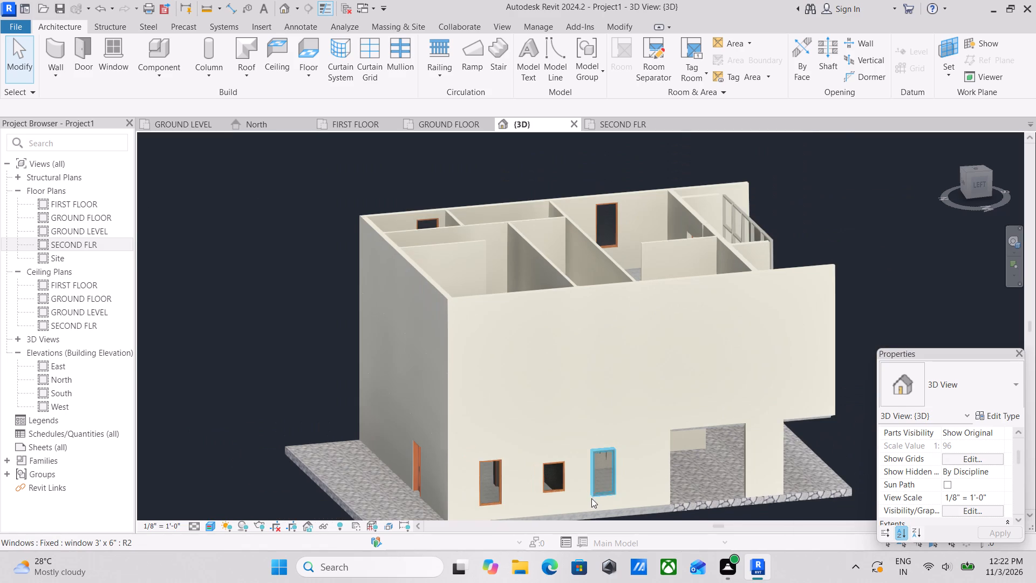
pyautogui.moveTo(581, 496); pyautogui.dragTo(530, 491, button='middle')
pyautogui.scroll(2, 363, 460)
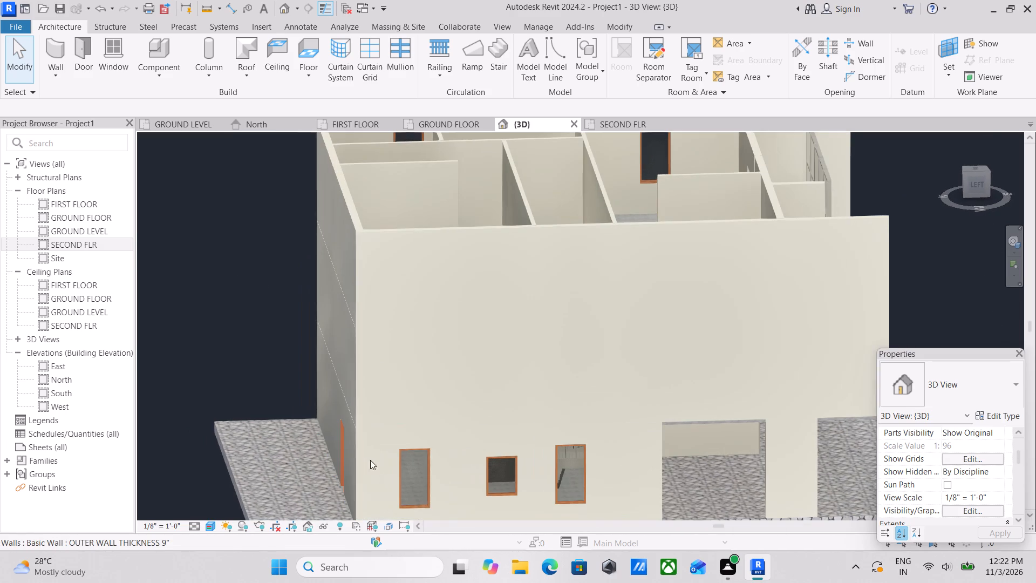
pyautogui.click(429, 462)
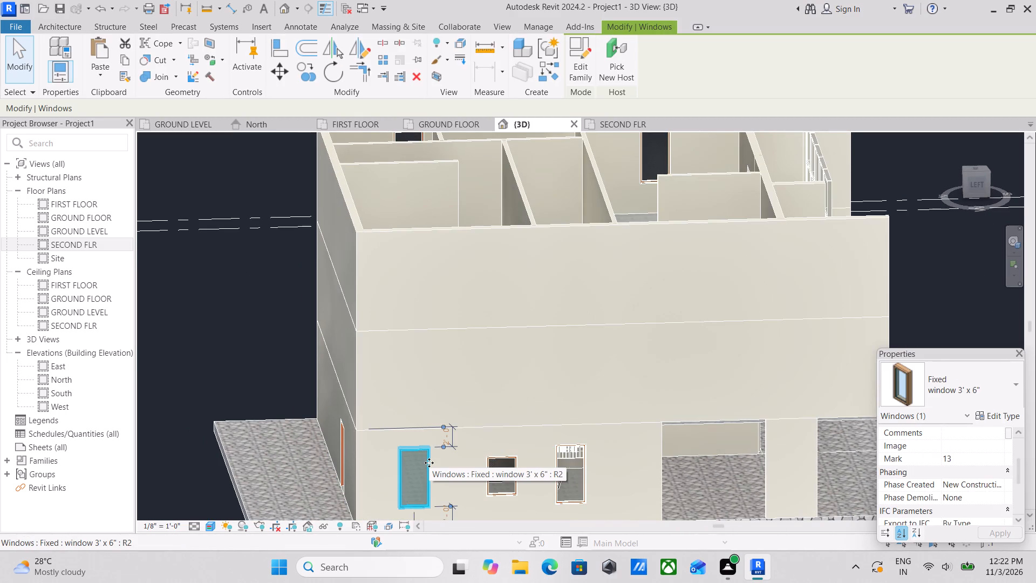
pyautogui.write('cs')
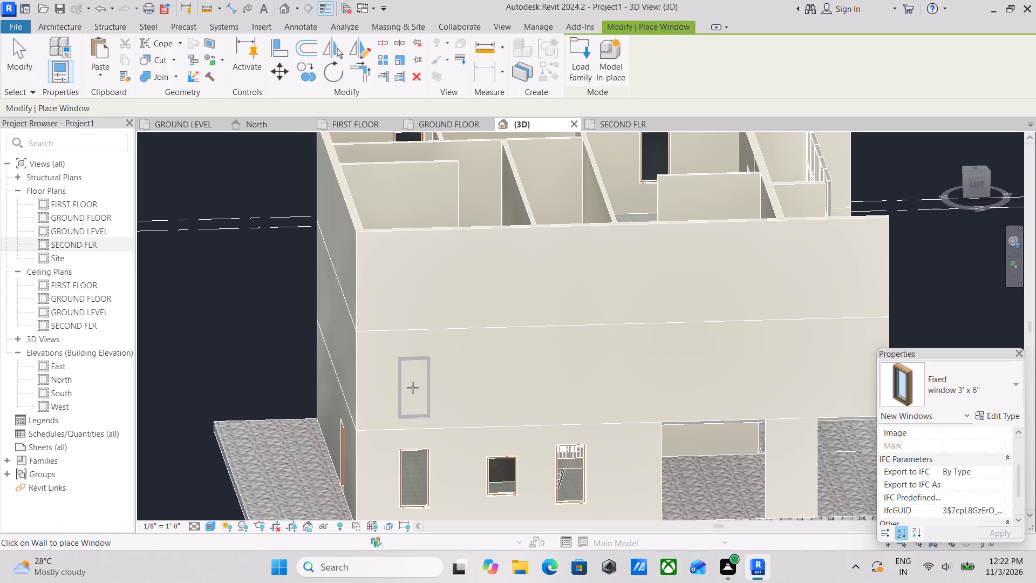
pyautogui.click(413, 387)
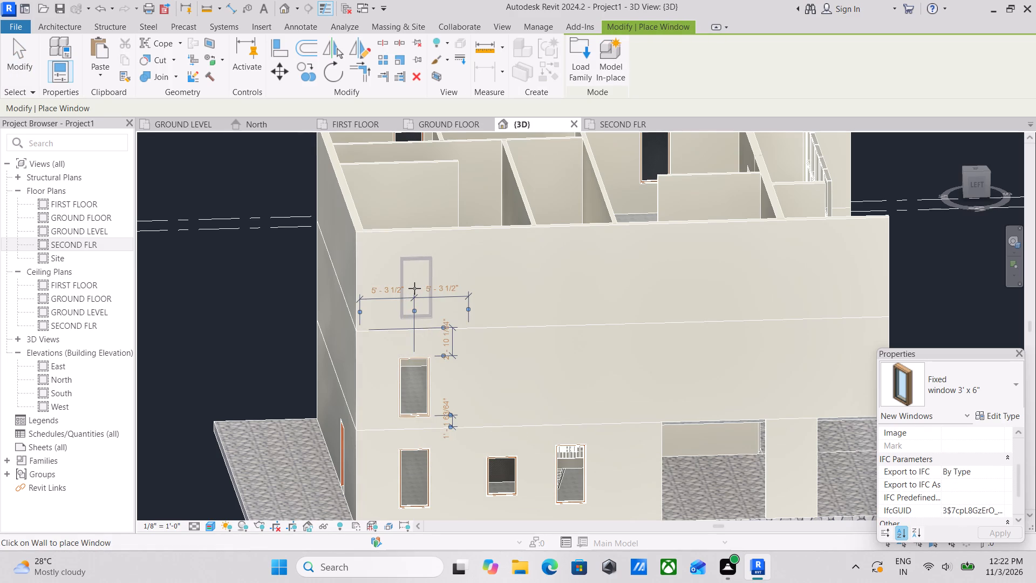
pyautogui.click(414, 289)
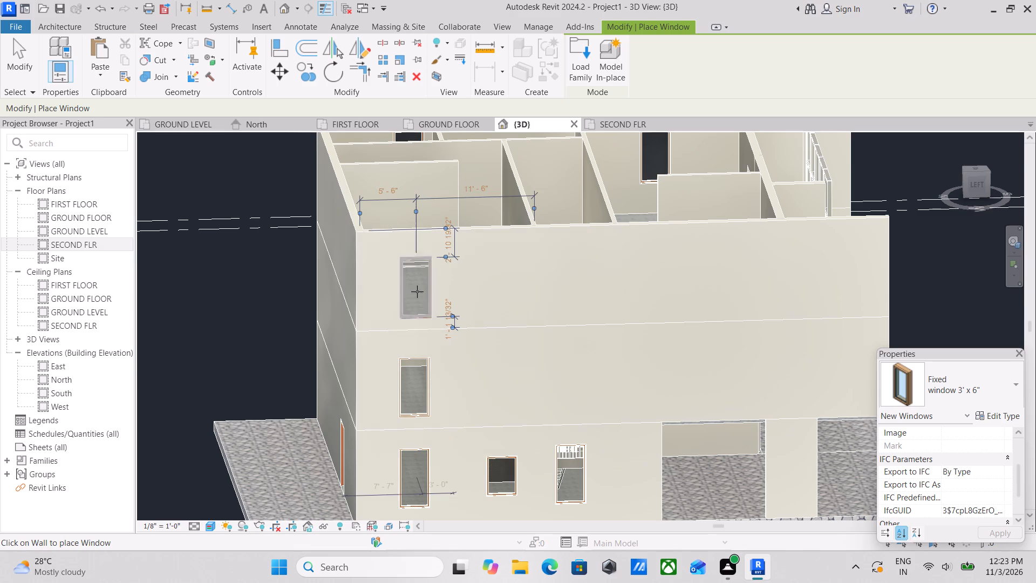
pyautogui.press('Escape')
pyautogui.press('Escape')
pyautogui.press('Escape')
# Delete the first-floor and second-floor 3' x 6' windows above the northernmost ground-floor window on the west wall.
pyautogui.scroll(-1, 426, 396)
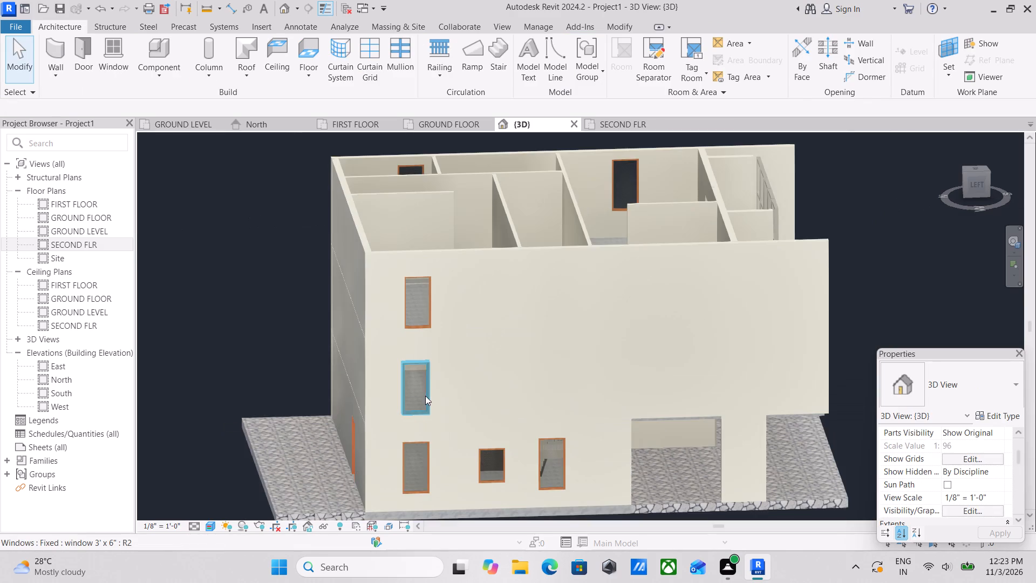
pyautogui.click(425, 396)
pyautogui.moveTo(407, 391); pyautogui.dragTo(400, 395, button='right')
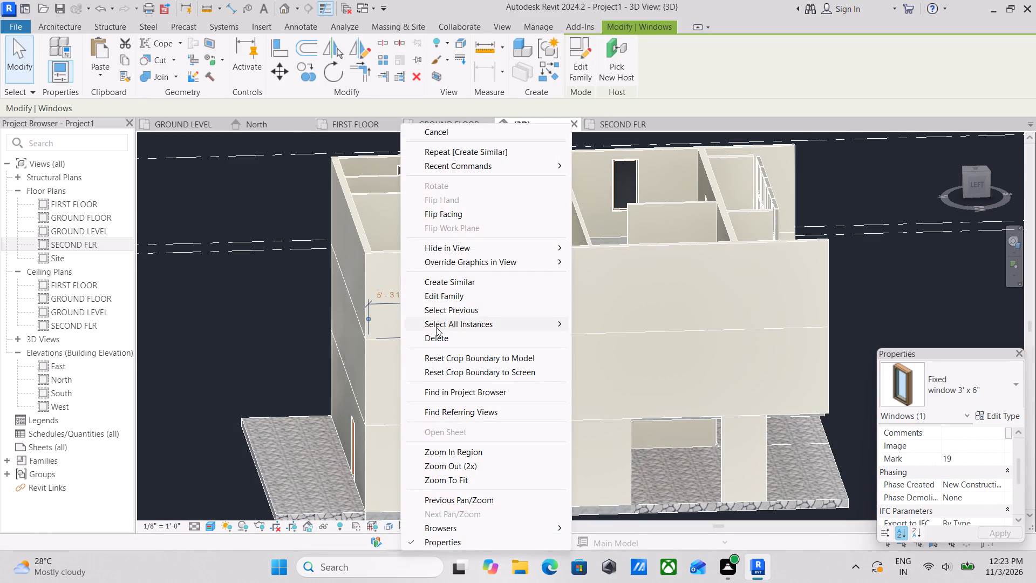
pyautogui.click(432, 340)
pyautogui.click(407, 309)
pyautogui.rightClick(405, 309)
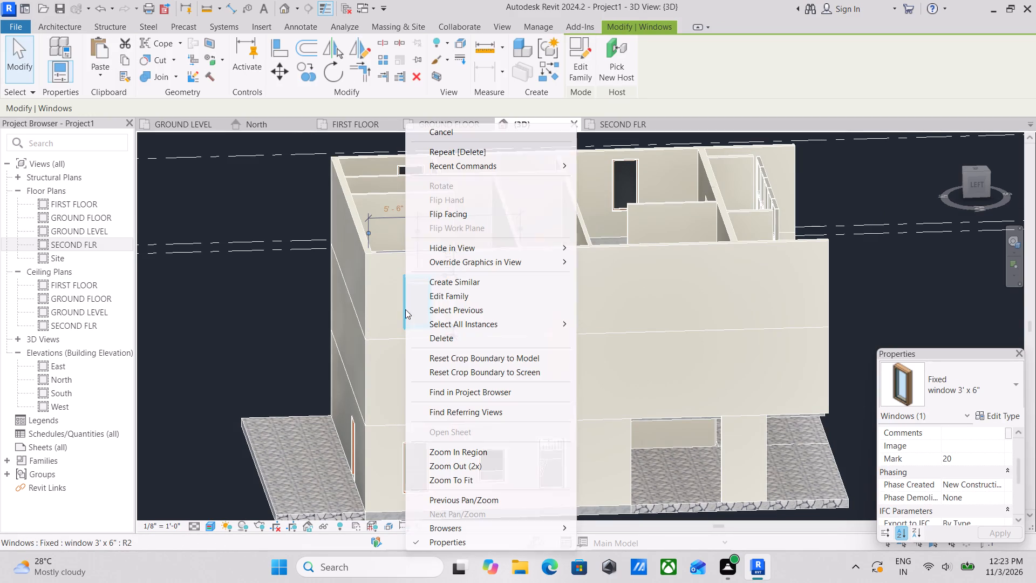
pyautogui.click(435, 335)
# Copy the west wall's northernmost ground-floor 3' x 6' window and paste it aligned to the FIRST FLOOR and SECOND FLR levels.
pyautogui.scroll(3, 371, 457)
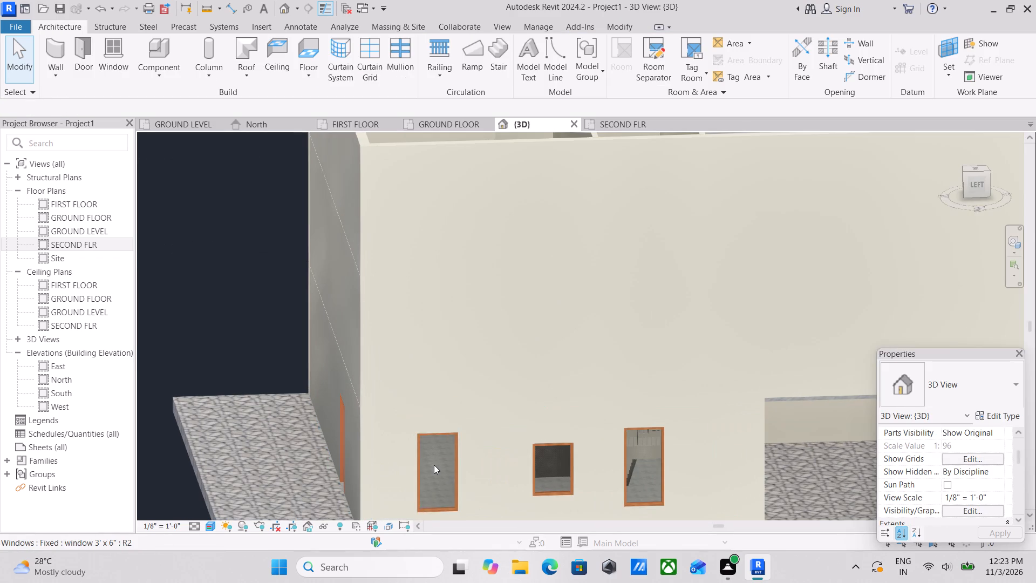
pyautogui.click(418, 450)
pyautogui.scroll(-1, 419, 450)
pyautogui.moveTo(419, 448); pyautogui.dragTo(403, 344, button='middle')
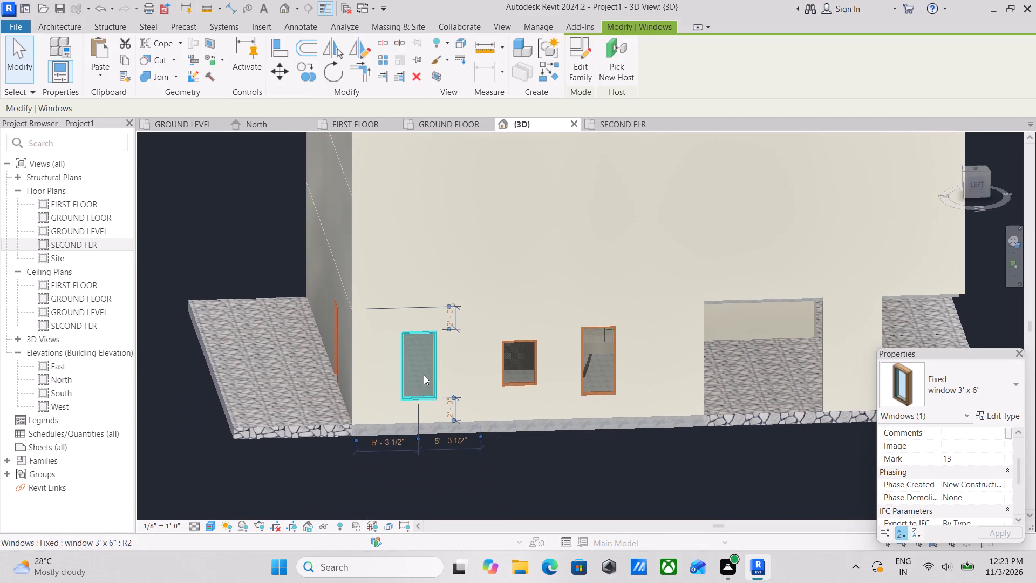
pyautogui.scroll(-2, 424, 375)
pyautogui.moveTo(422, 372); pyautogui.dragTo(402, 358, button='middle')
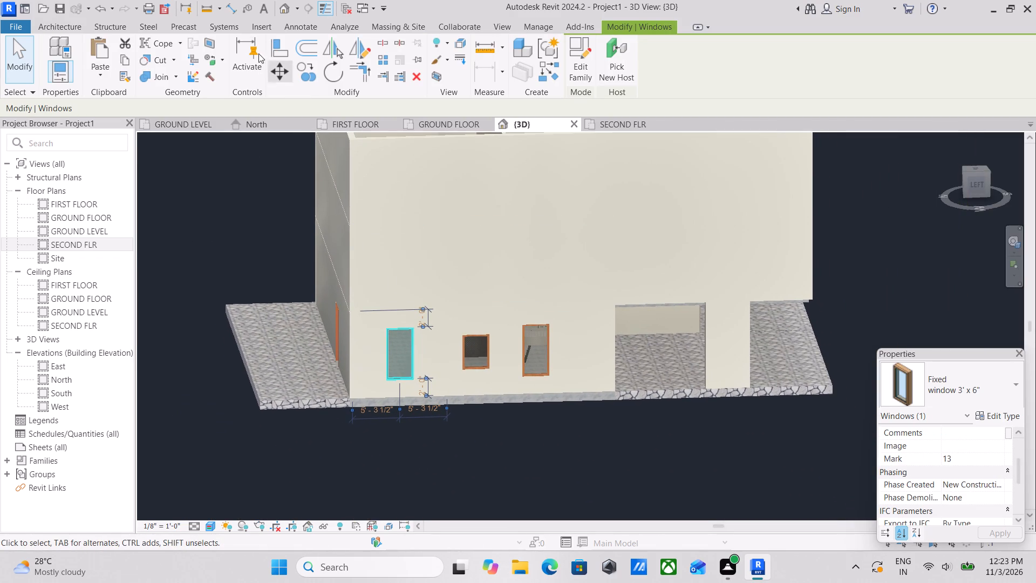
pyautogui.click(122, 53)
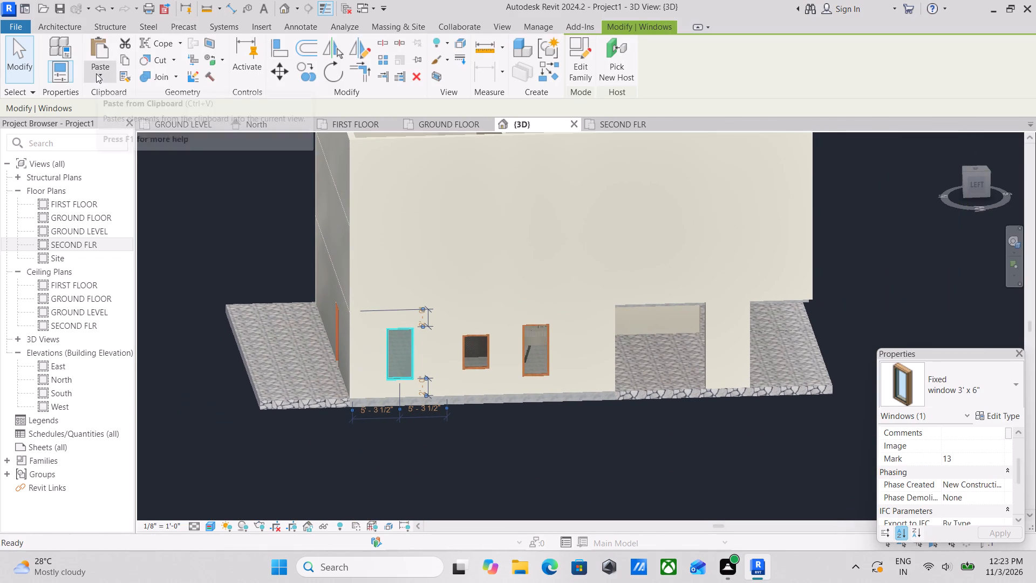
pyautogui.click(97, 72)
pyautogui.click(117, 130)
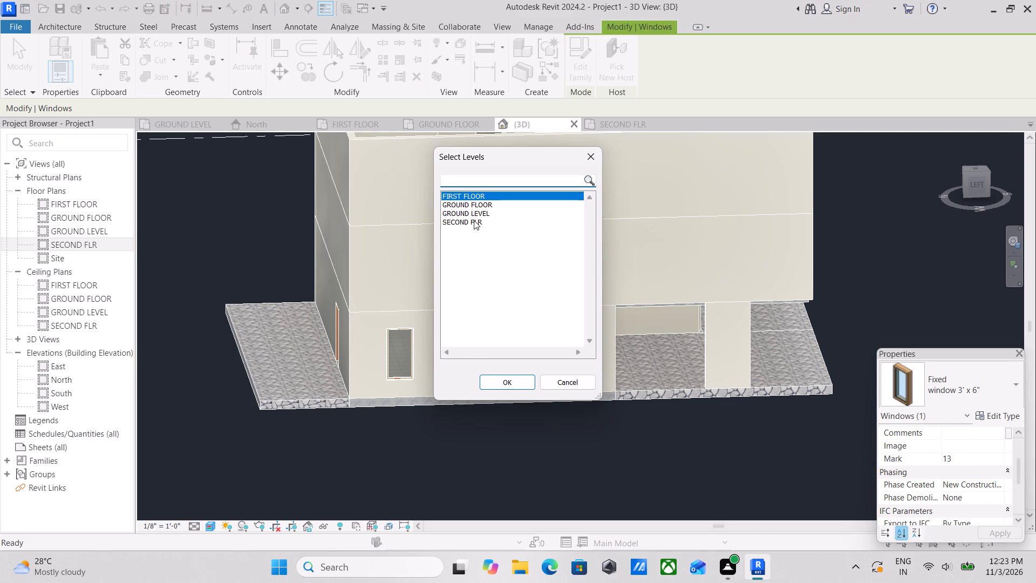
pyautogui.keyDown('ctrl'); pyautogui.click(455, 217); pyautogui.keyUp('ctrl')
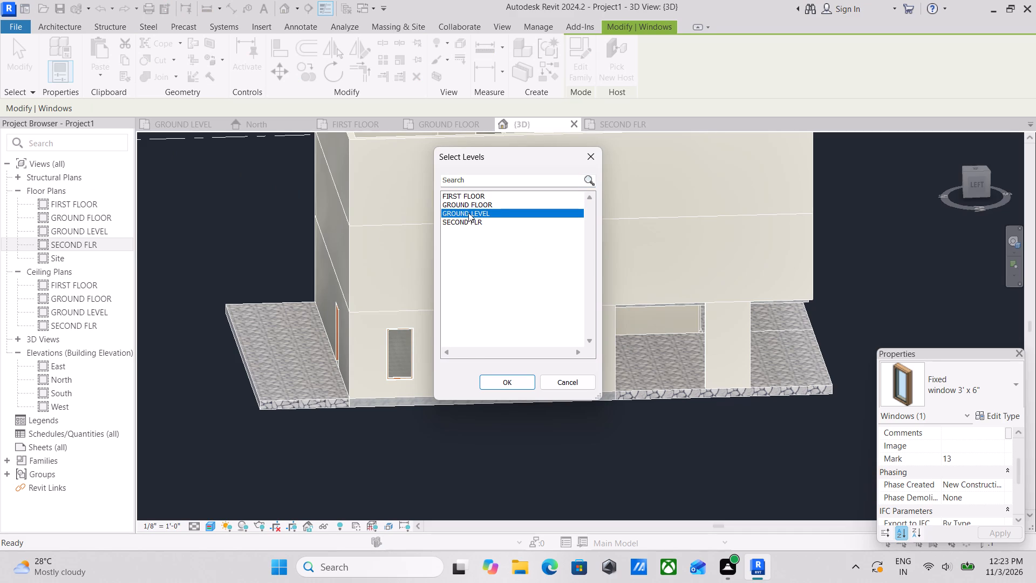
pyautogui.click(468, 213)
pyautogui.click(479, 191)
pyautogui.click(480, 198)
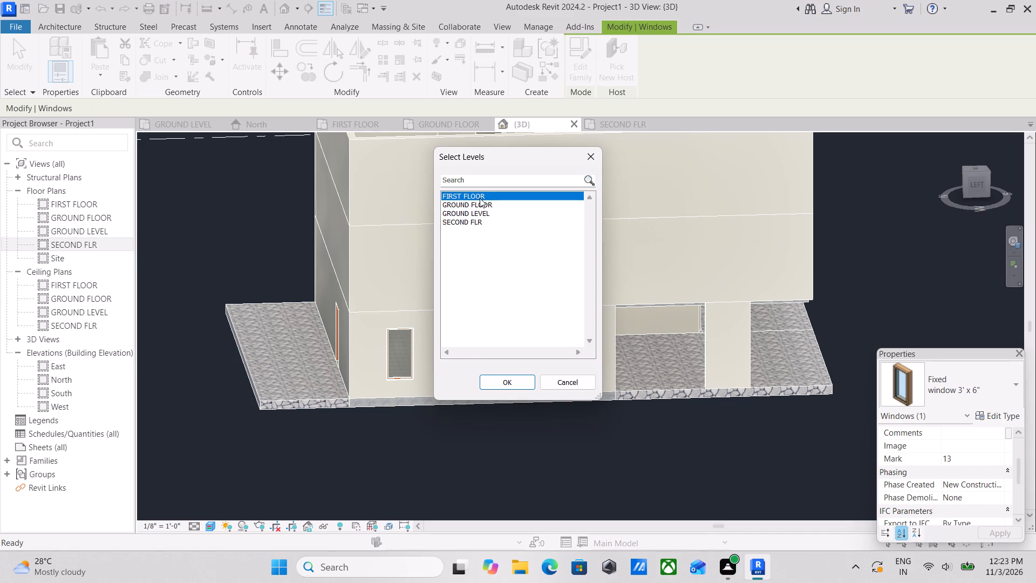
pyautogui.keyDown('ctrl'); pyautogui.click(472, 223); pyautogui.keyUp('ctrl')
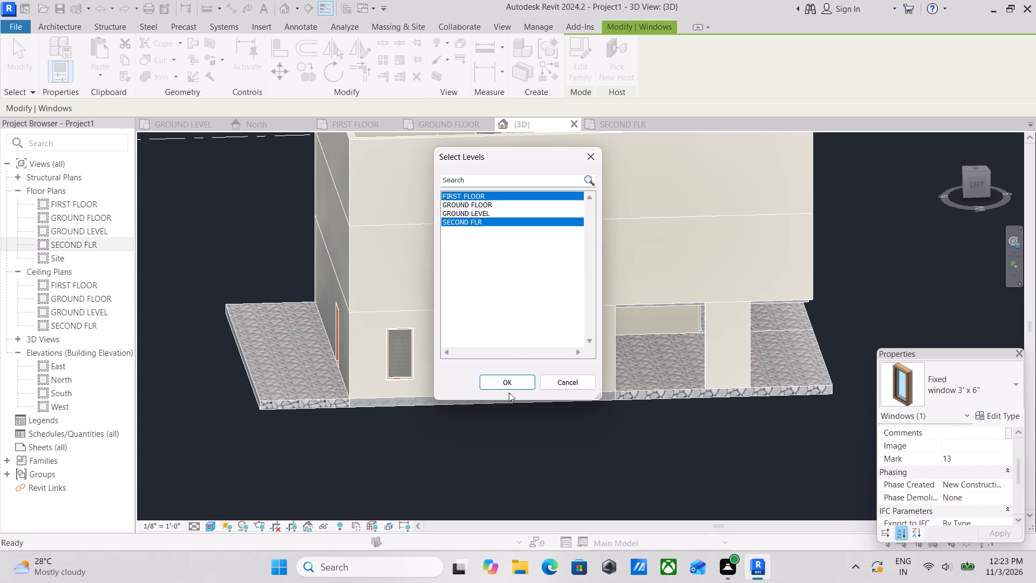
pyautogui.click(506, 379)
pyautogui.scroll(-3, 499, 301)
pyautogui.moveTo(497, 302); pyautogui.dragTo(487, 323, button='middle')
pyautogui.press('Escape')
# Examine the west facade's windows, then inspect the whole building from the other sides and straight from the front.
pyautogui.scroll(3, 481, 354)
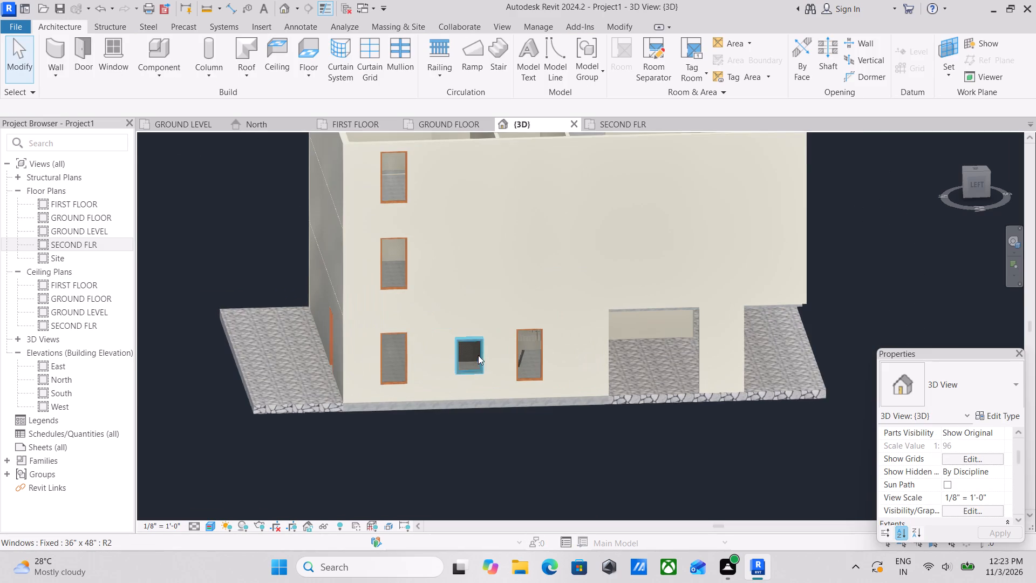
pyautogui.scroll(3, 479, 371)
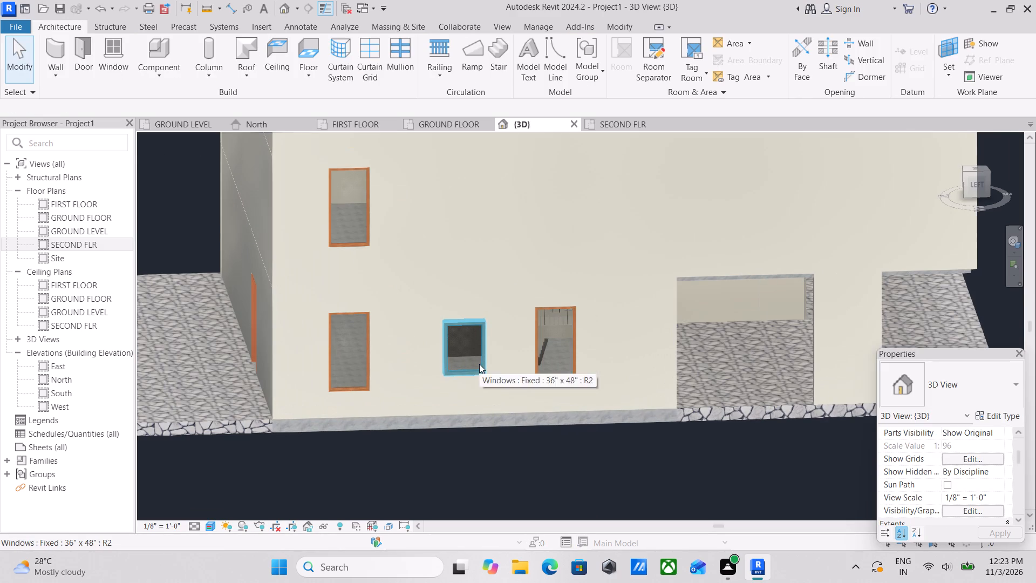
pyautogui.keyDown('shift'); pyautogui.moveTo(479, 363); pyautogui.dragTo(458, 303, button='middle'); pyautogui.keyUp('shift')
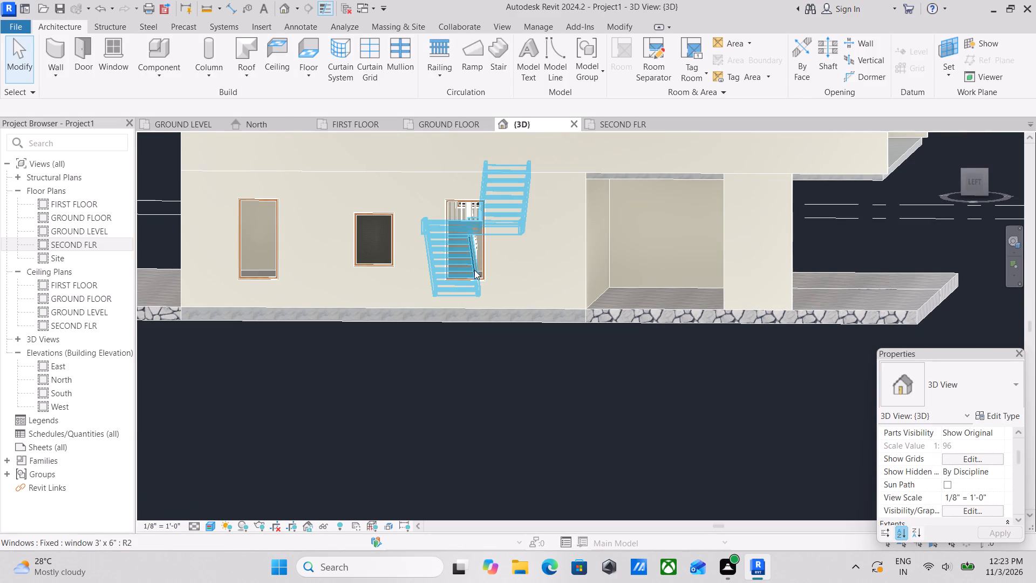
pyautogui.scroll(-1, 474, 273)
pyautogui.keyDown('shift'); pyautogui.moveTo(475, 274); pyautogui.dragTo(485, 297, button='middle'); pyautogui.keyUp('shift')
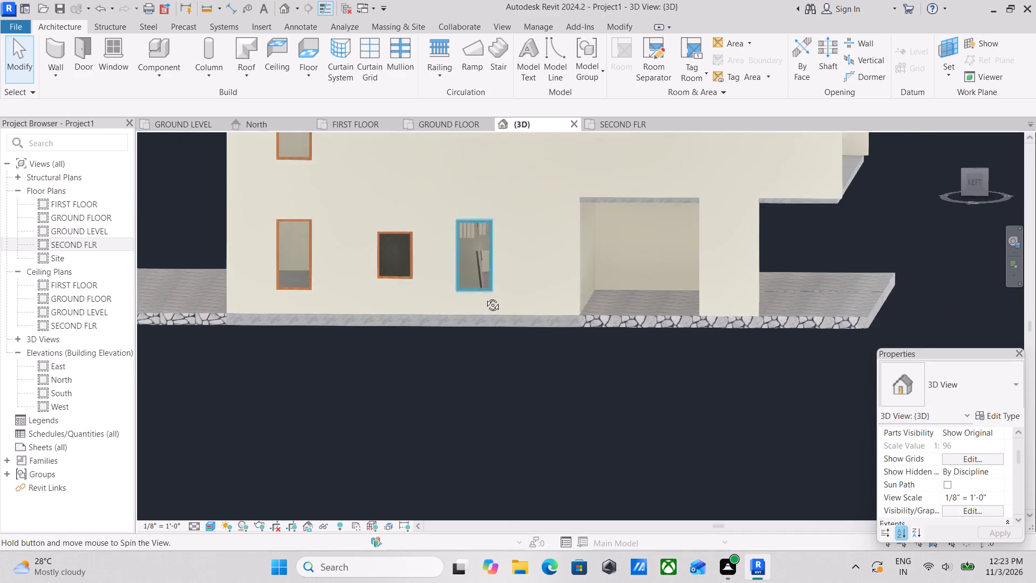
pyautogui.keyDown('shift'); pyautogui.moveTo(485, 297); pyautogui.dragTo(496, 327, button='middle'); pyautogui.keyUp('shift')
pyautogui.scroll(-1, 508, 311)
pyautogui.moveTo(508, 315); pyautogui.dragTo(431, 390, button='middle')
pyautogui.scroll(-3, 422, 304)
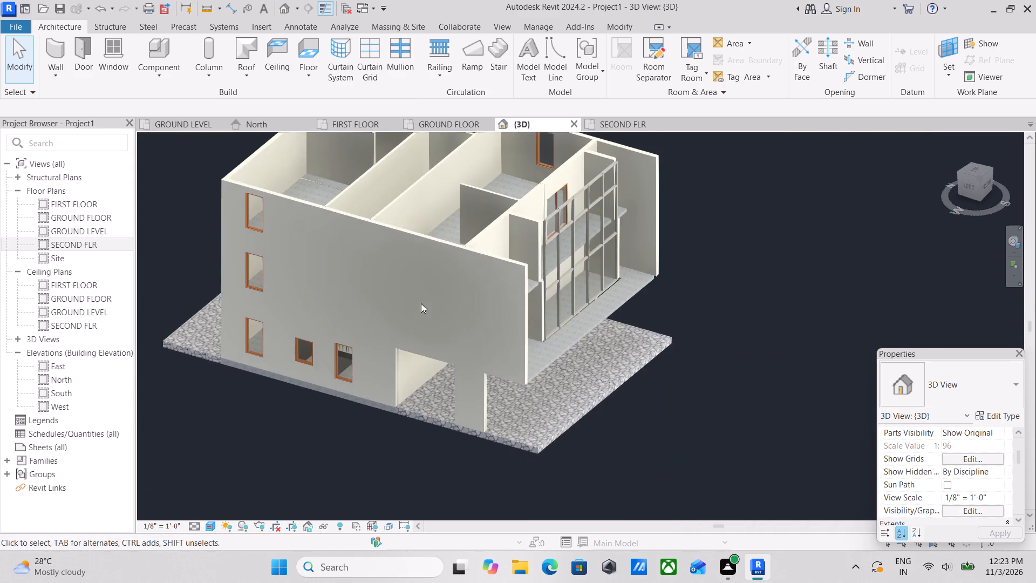
pyautogui.moveTo(421, 305); pyautogui.dragTo(137, 316, button='middle')
pyautogui.moveTo(354, 297); pyautogui.dragTo(285, 338, button='middle')
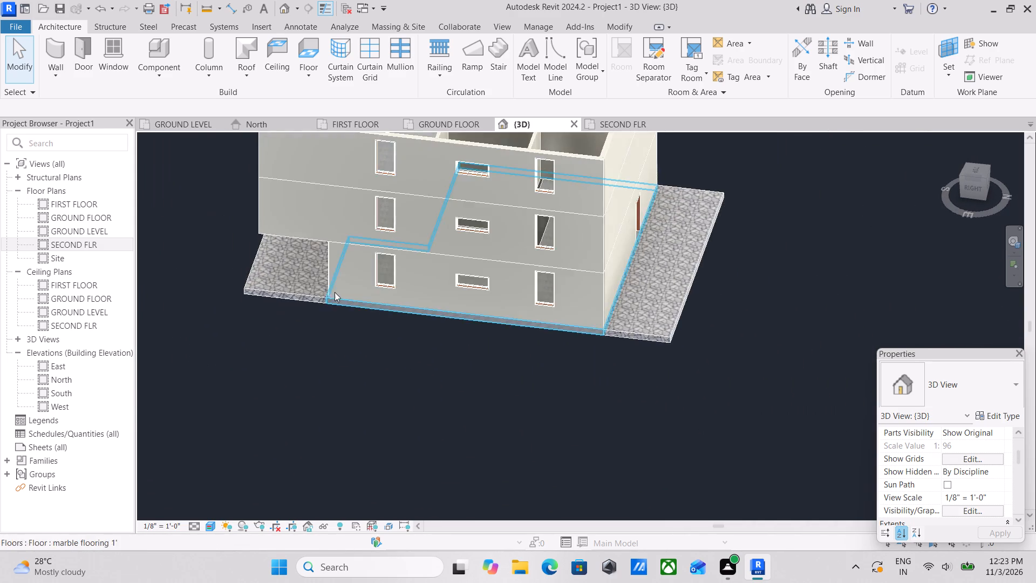
pyautogui.moveTo(336, 290); pyautogui.dragTo(323, 486, button='middle')
pyautogui.scroll(-2, 335, 289)
pyautogui.moveTo(335, 293); pyautogui.dragTo(496, 314, button='middle')
pyautogui.moveTo(406, 299); pyautogui.dragTo(455, 288, button='middle')
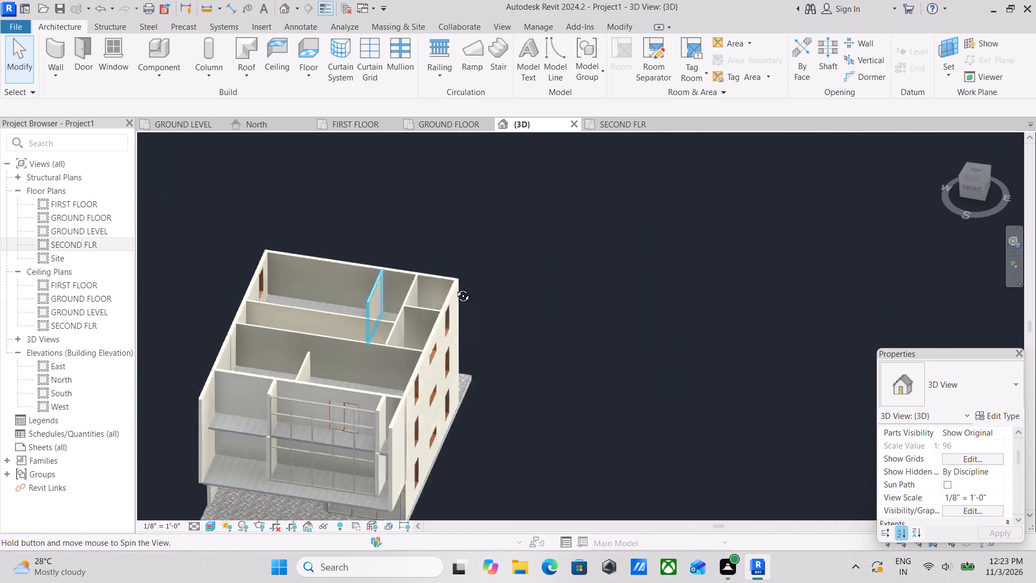
pyautogui.moveTo(455, 288); pyautogui.dragTo(527, 250, button='middle')
pyautogui.scroll(-2, 345, 392)
pyautogui.scroll(-1, 337, 435)
pyautogui.keyDown('shift'); pyautogui.moveTo(342, 433); pyautogui.dragTo(131, 367, button='middle'); pyautogui.keyUp('shift')
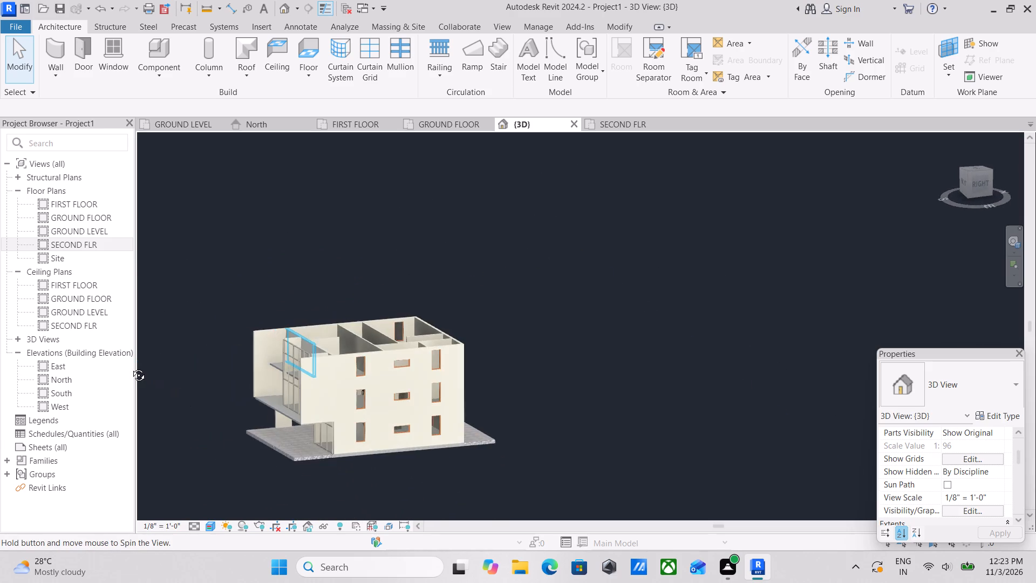
pyautogui.keyDown('shift'); pyautogui.moveTo(131, 367); pyautogui.dragTo(365, 441, button='middle'); pyautogui.keyUp('shift')
pyautogui.scroll(3, 312, 404)
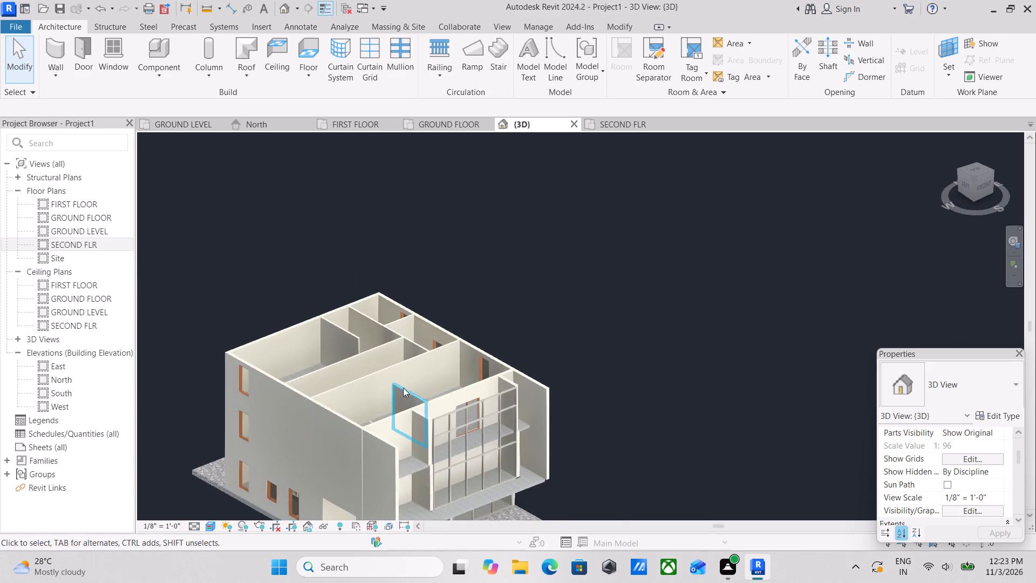
pyautogui.scroll(3, 405, 388)
pyautogui.moveTo(407, 383); pyautogui.dragTo(300, 417, button='middle')
pyautogui.scroll(-2, 329, 389)
pyautogui.moveTo(329, 389); pyautogui.dragTo(347, 429, button='middle')
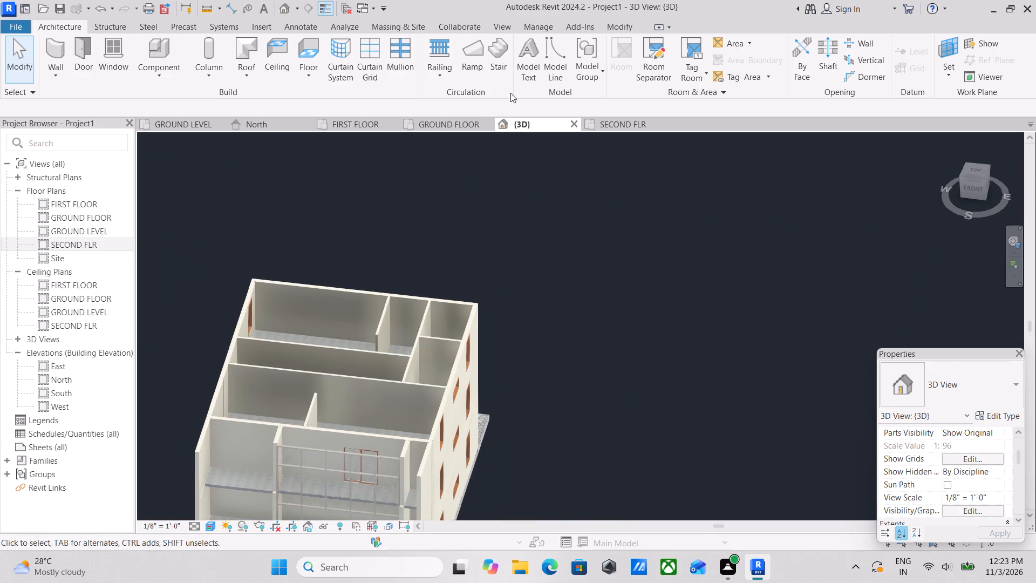
pyautogui.scroll(-2, 476, 236)
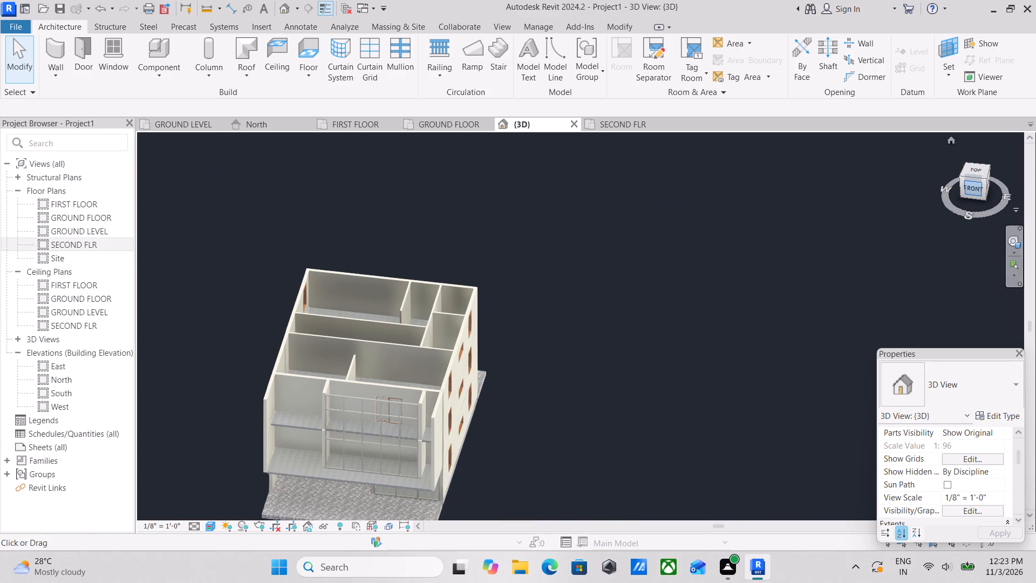
pyautogui.click(969, 192)
pyautogui.scroll(4, 540, 320)
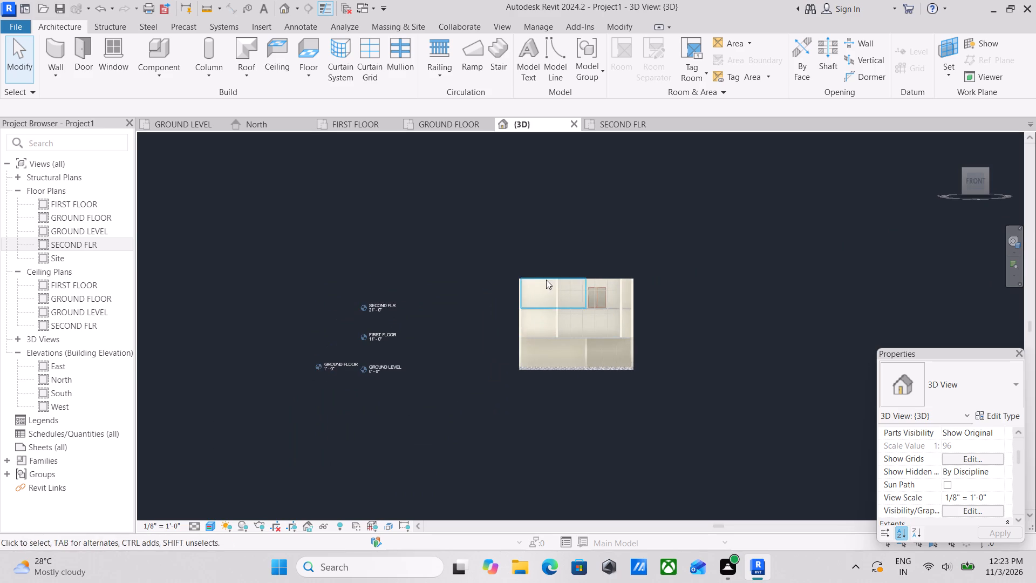
pyautogui.scroll(7, 544, 280)
pyautogui.press('Escape')
pyautogui.scroll(-4, 529, 283)
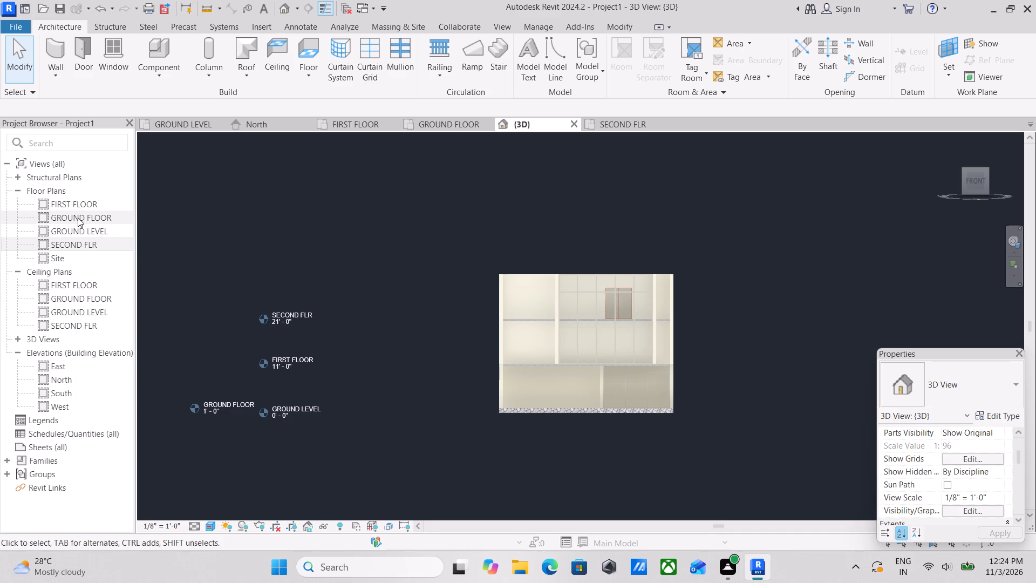
# In the North elevation, draw a level at 31'-0" from the wall's top corner, ending in line with the other level heads.
pyautogui.doubleClick(64, 379)
pyautogui.scroll(-3, 577, 328)
pyautogui.moveTo(575, 328); pyautogui.dragTo(372, 435, button='middle')
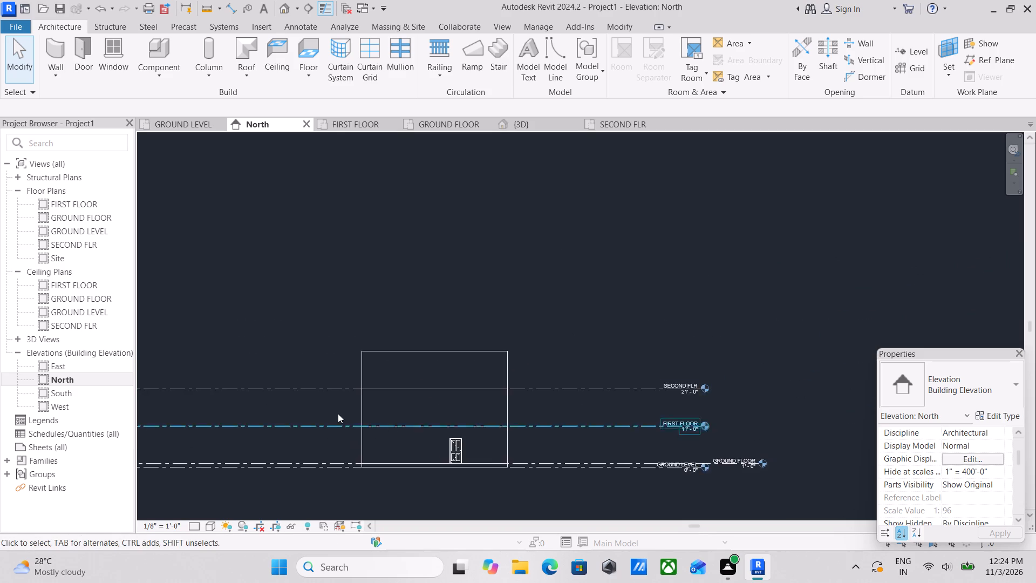
pyautogui.scroll(2, 330, 358)
pyautogui.write('ll')
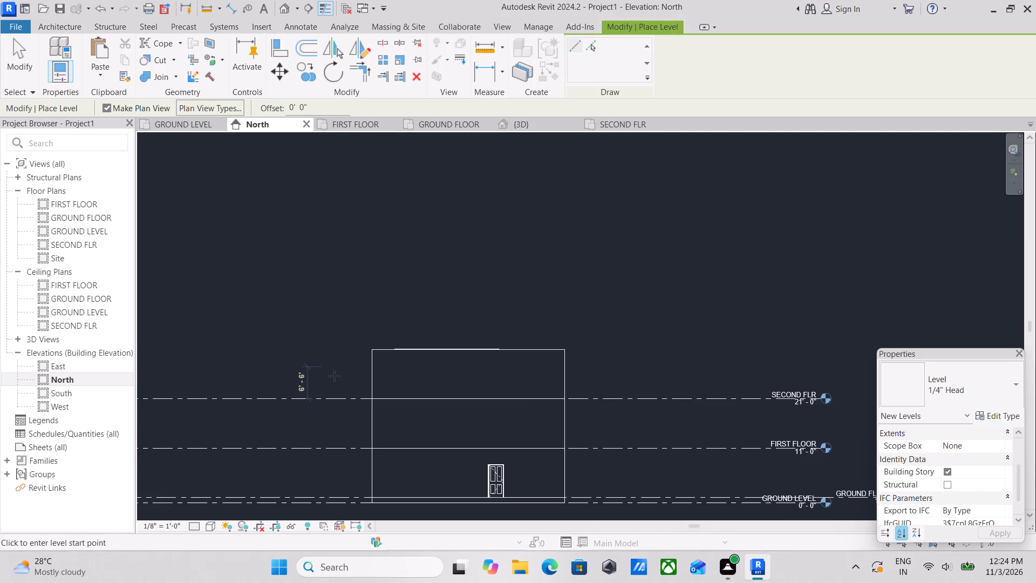
pyautogui.scroll(6, 386, 340)
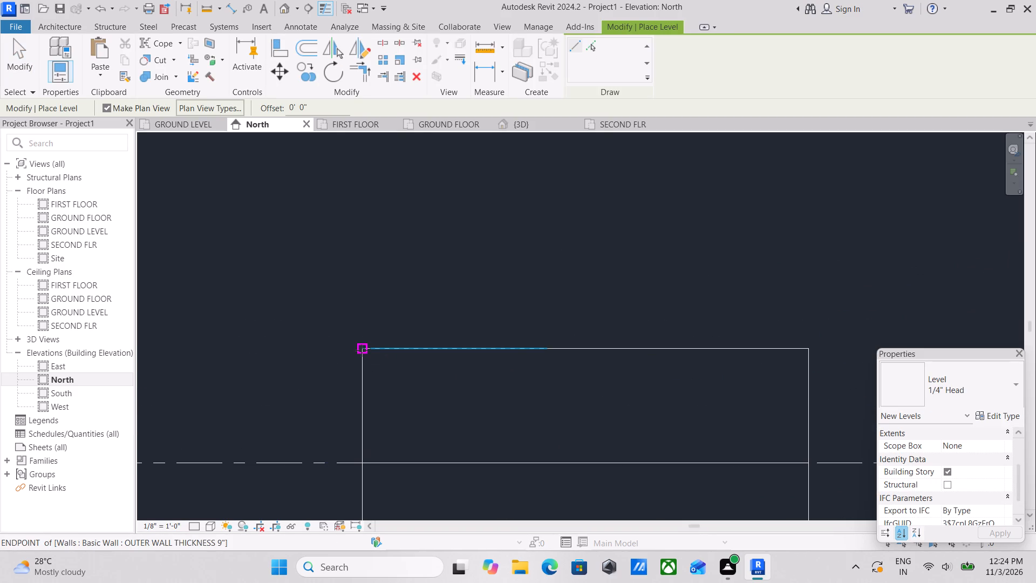
pyautogui.click(362, 350)
pyautogui.moveTo(598, 347); pyautogui.dragTo(47, 328, button='middle')
pyautogui.scroll(-1, 494, 326)
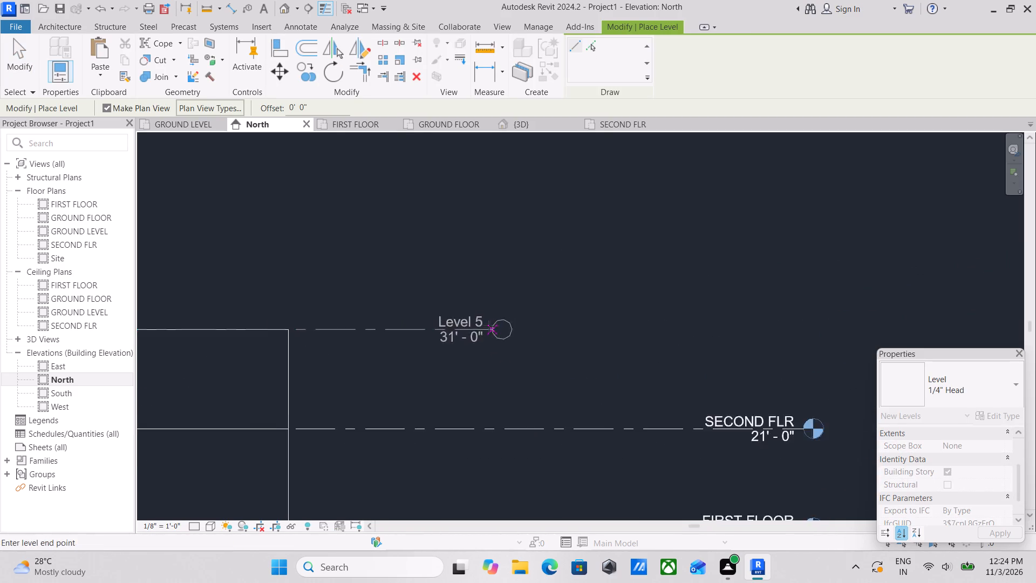
pyautogui.moveTo(479, 327); pyautogui.dragTo(227, 332, button='middle')
pyautogui.scroll(1, 231, 333)
pyautogui.scroll(-2, 480, 341)
pyautogui.moveTo(472, 342); pyautogui.dragTo(297, 344, button='middle')
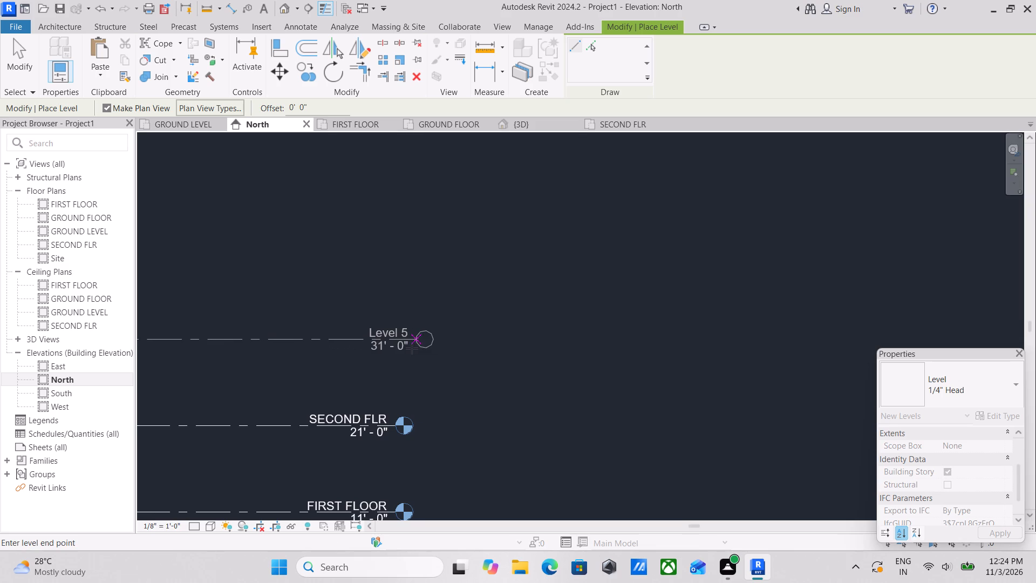
pyautogui.click(396, 344)
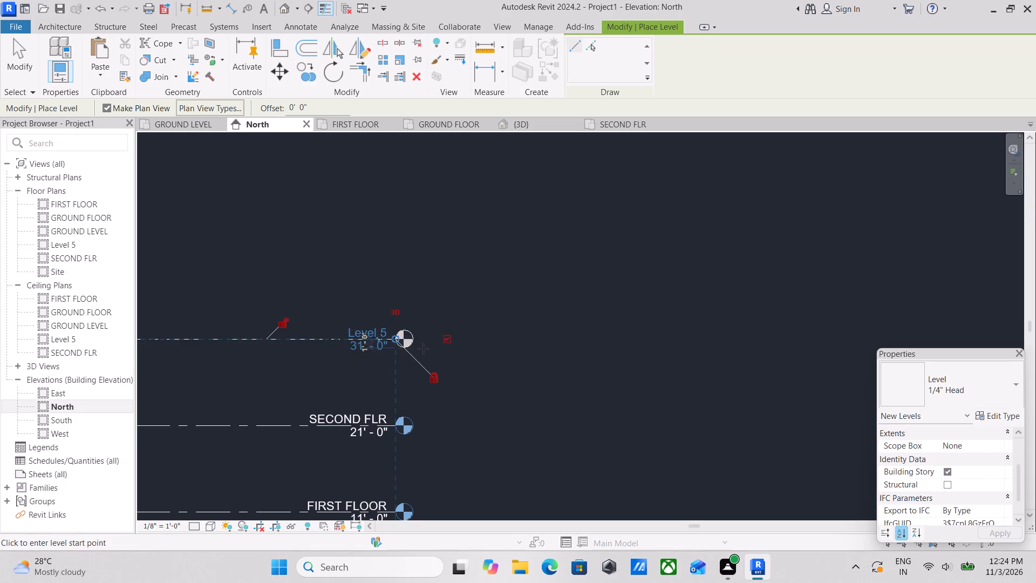
pyautogui.press('Escape')
pyautogui.scroll(-4, 435, 390)
pyautogui.press('Escape')
pyautogui.press('Escape')
pyautogui.scroll(-2, 183, 313)
pyautogui.moveTo(183, 312); pyautogui.dragTo(336, 312, button='middle')
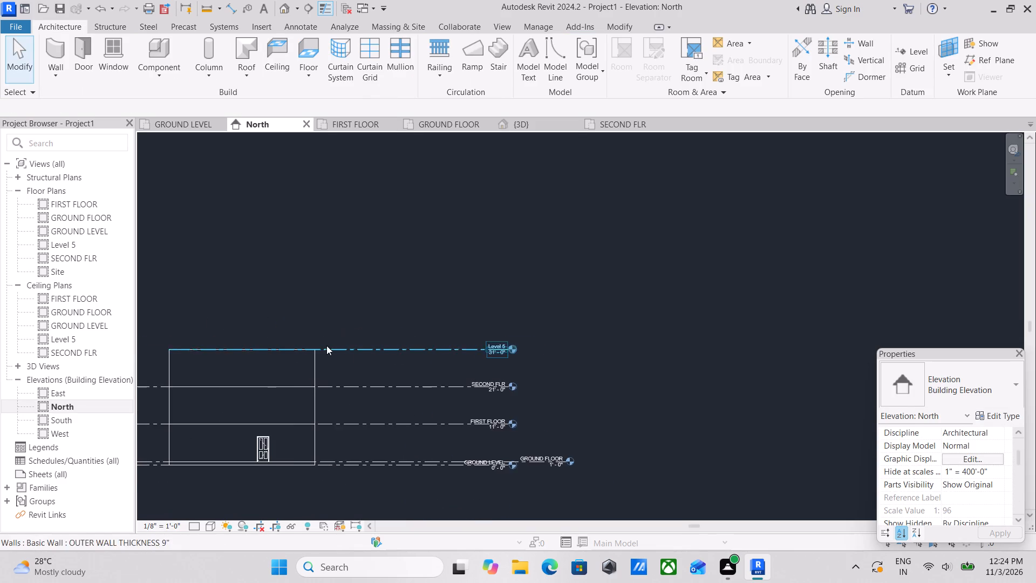
# Extend the 31'-0" level's headless end past the building to about where the levels below it end.
pyautogui.scroll(1, 331, 347)
pyautogui.click(356, 350)
pyautogui.moveTo(318, 371); pyautogui.dragTo(645, 402, button='middle')
pyautogui.scroll(3, 419, 374)
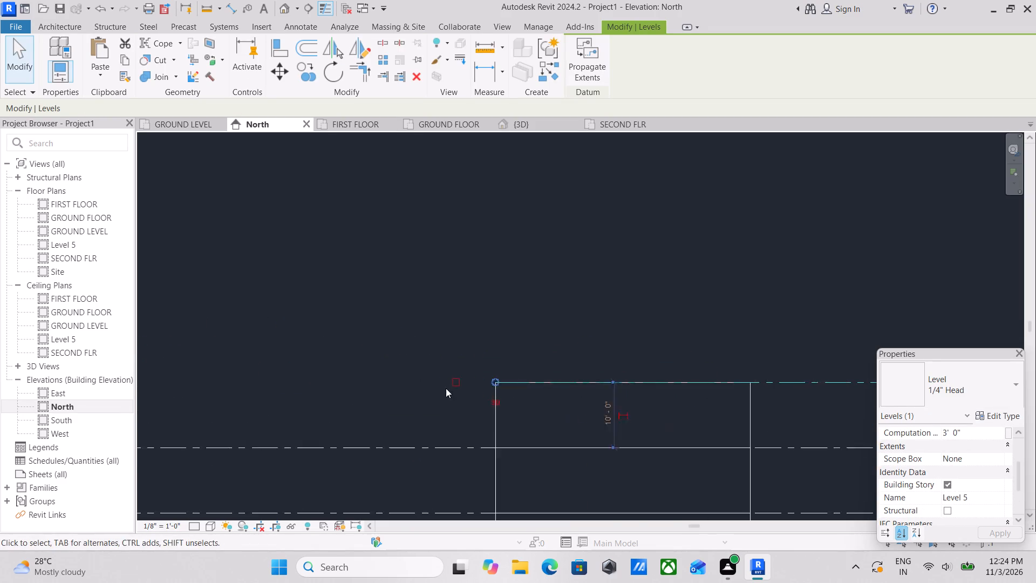
pyautogui.scroll(1, 446, 388)
pyautogui.moveTo(502, 380); pyautogui.dragTo(383, 384)
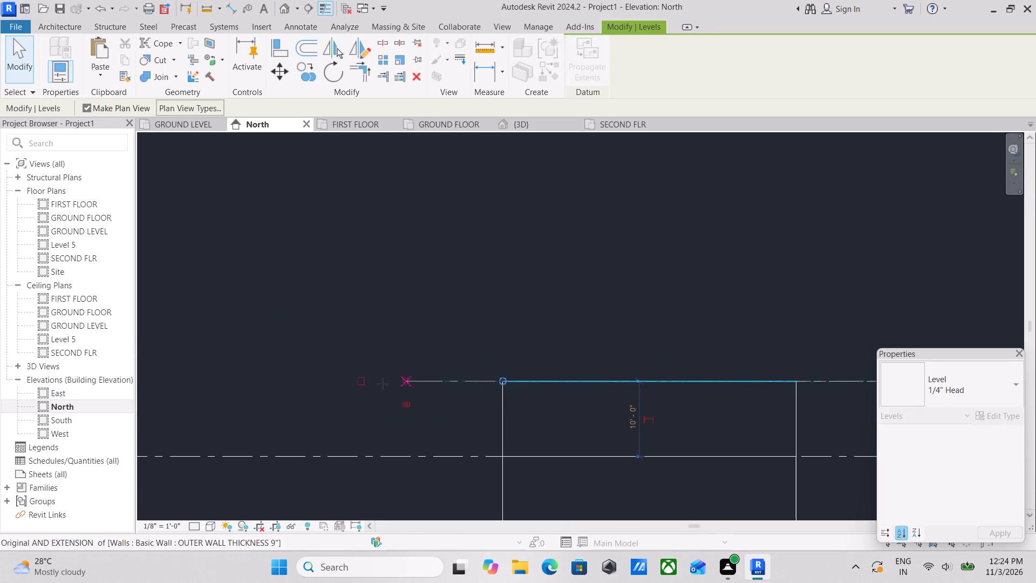
pyautogui.moveTo(383, 384); pyautogui.dragTo(258, 384)
pyautogui.scroll(-1, 243, 382)
pyautogui.moveTo(243, 382); pyautogui.dragTo(505, 372, button='middle')
pyautogui.scroll(2, 516, 377)
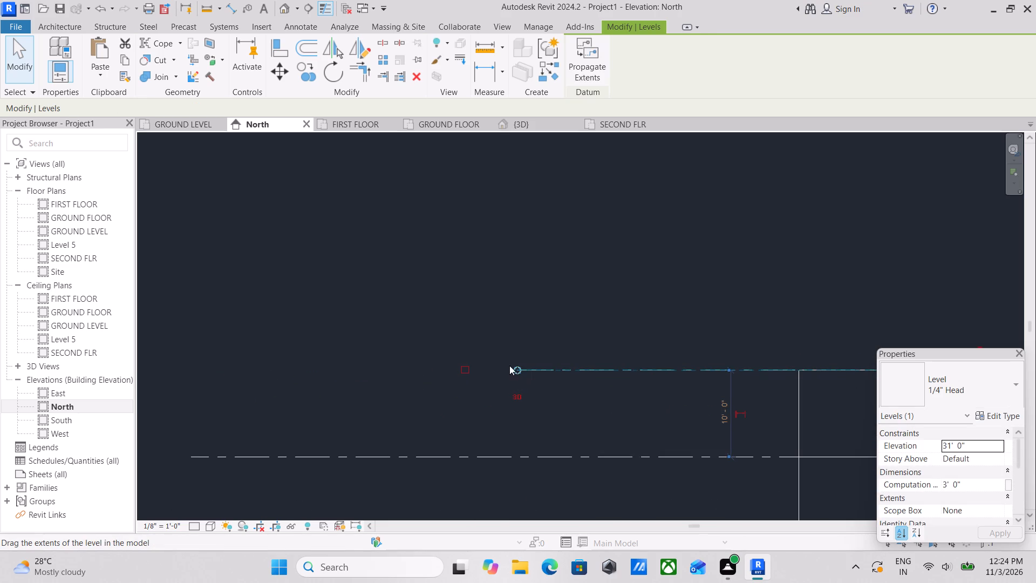
pyautogui.moveTo(520, 369); pyautogui.dragTo(221, 380)
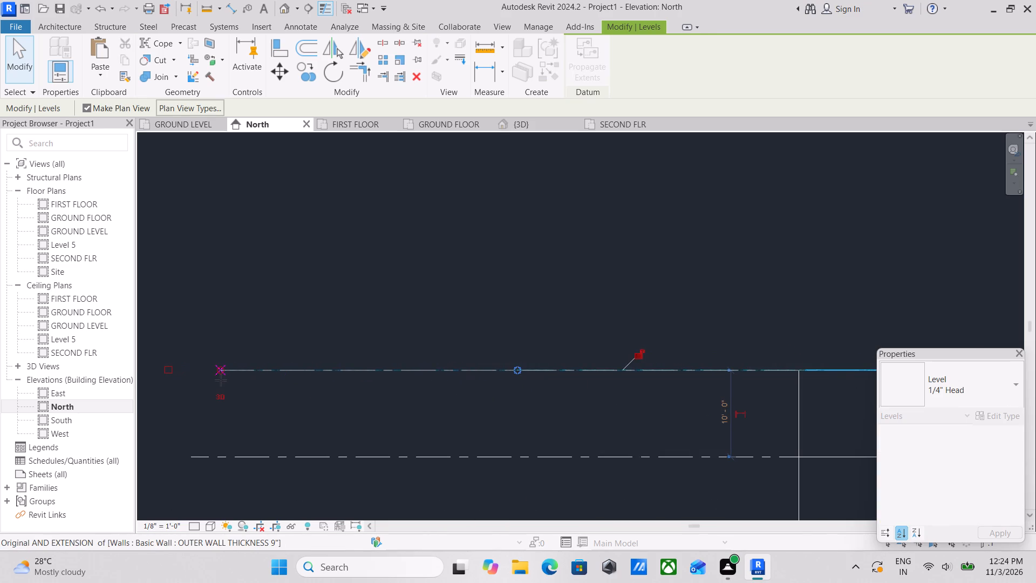
pyautogui.moveTo(221, 380); pyautogui.dragTo(204, 380)
pyautogui.press('Escape')
pyautogui.press('Escape')
# Rename the 31'-0" level as TOP OF ROOF and rename its corresponding views as well.
pyautogui.scroll(-3, 337, 364)
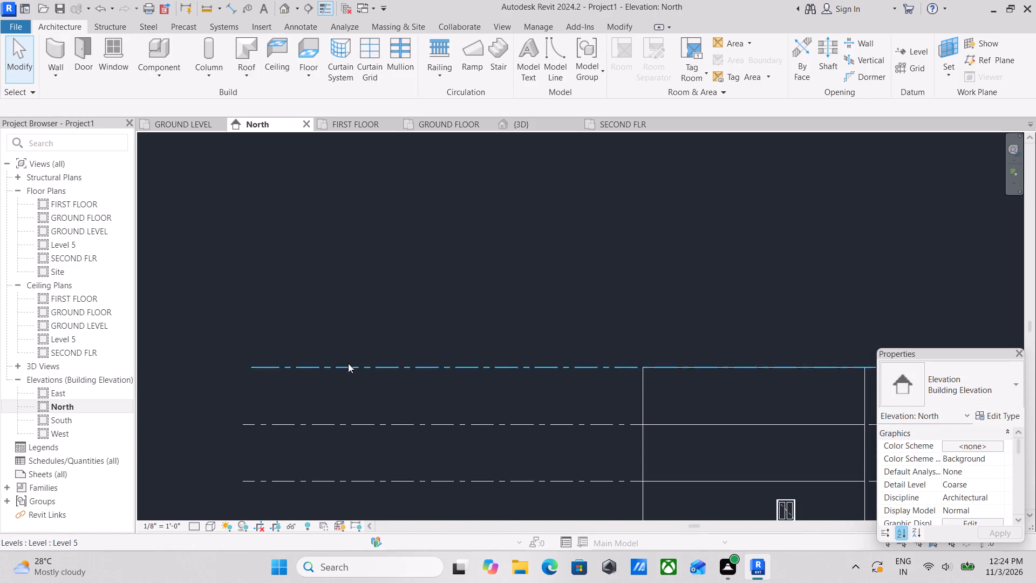
pyautogui.scroll(-5, 404, 403)
pyautogui.moveTo(426, 431); pyautogui.dragTo(344, 429, button='middle')
pyautogui.scroll(3, 760, 419)
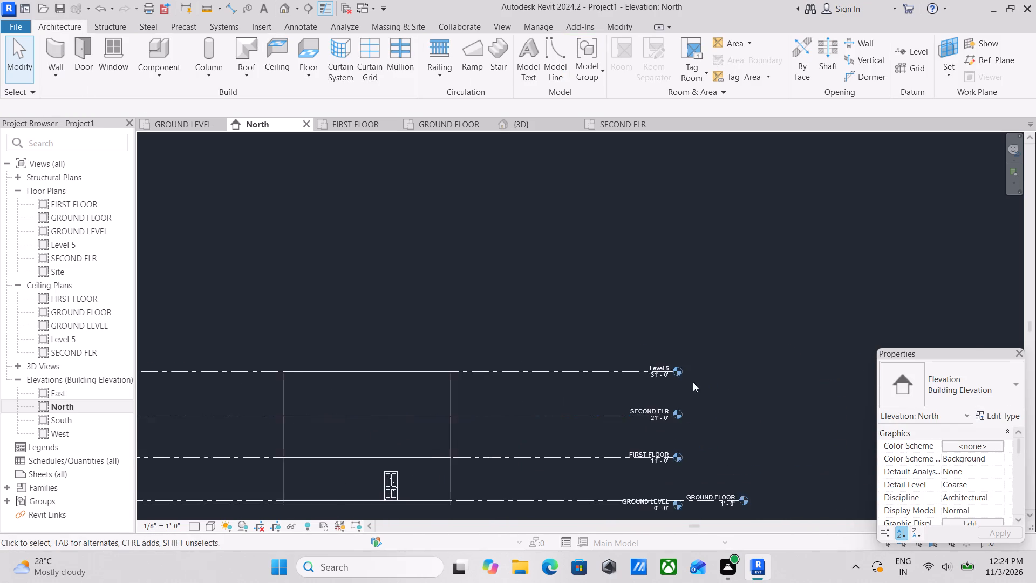
pyautogui.scroll(2, 572, 369)
pyautogui.moveTo(342, 356); pyautogui.dragTo(374, 356, button='middle')
pyautogui.scroll(3, 667, 403)
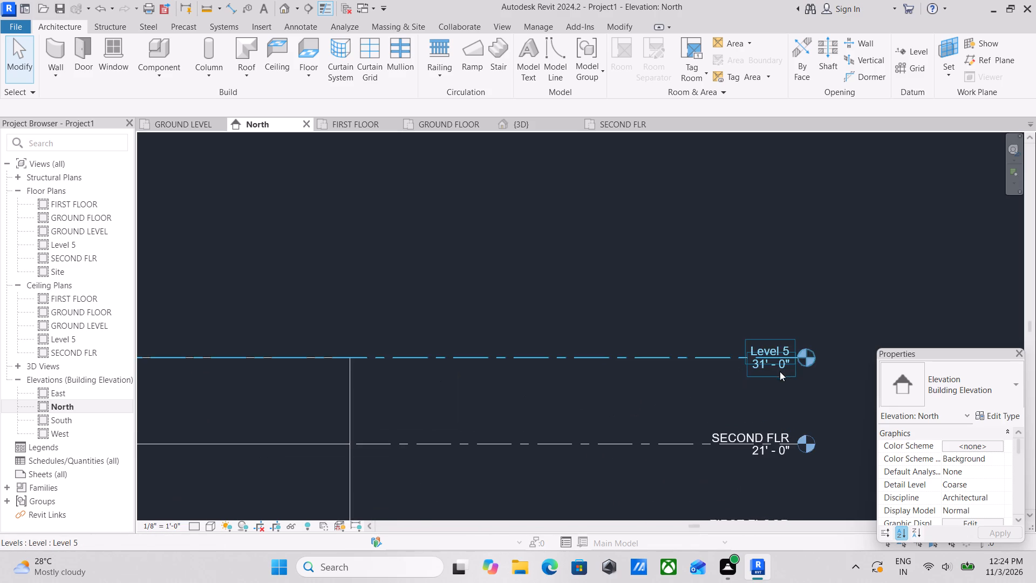
pyautogui.moveTo(768, 373); pyautogui.dragTo(664, 388, button='middle')
pyautogui.scroll(14, 683, 365)
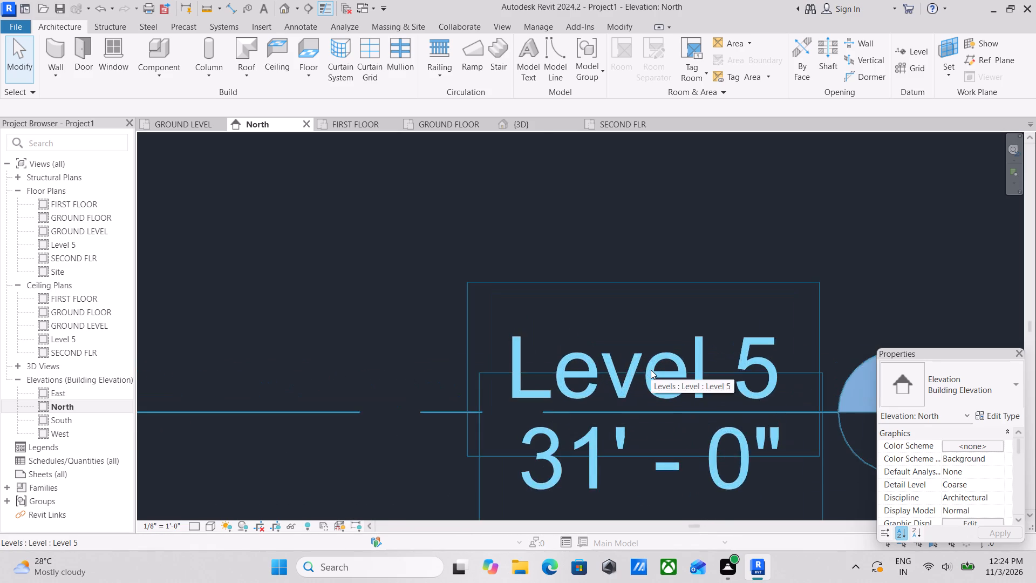
pyautogui.doubleClick(651, 369)
pyautogui.scroll(-15, 651, 369)
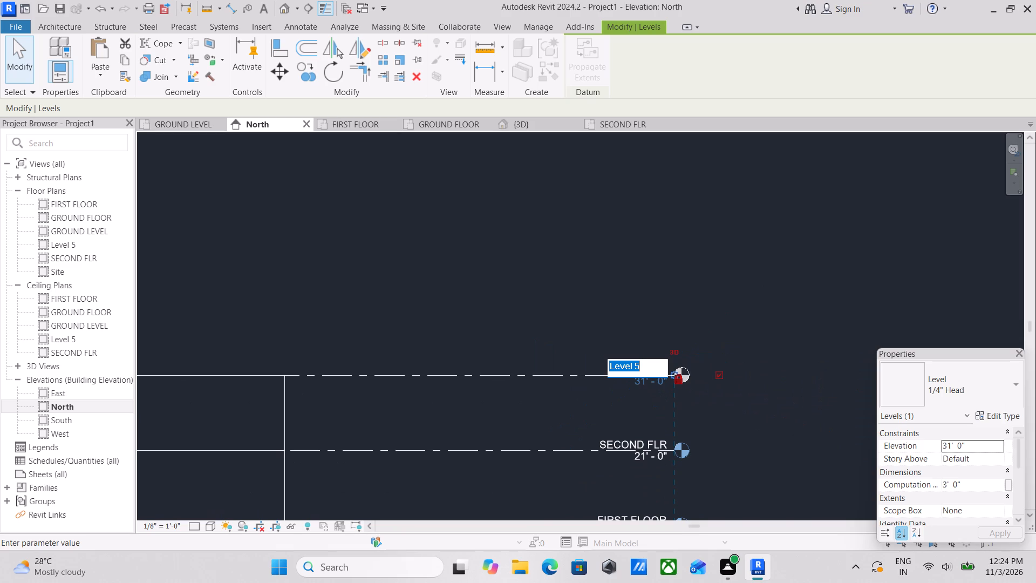
pyautogui.write('rop')
pyautogui.press('BackSpace')
pyautogui.press('BackSpace')
pyautogui.press('BackSpace')
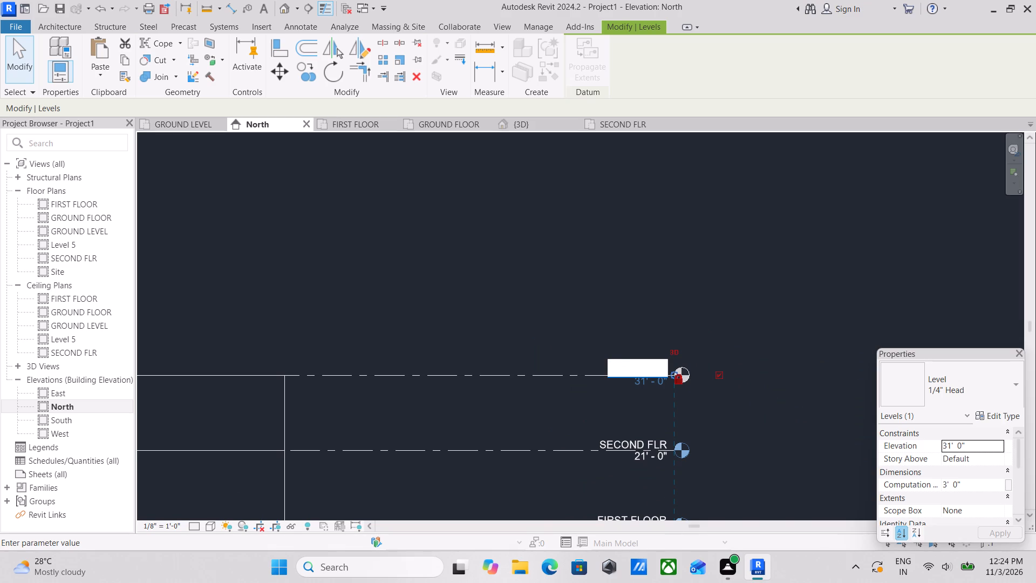
pyautogui.write('tp')
pyautogui.press('BackSpace')
pyautogui.press('BackSpace')
pyautogui.write('TOP OF')
pyautogui.press('space')
pyautogui.write('ROOF')
pyautogui.press('Return')
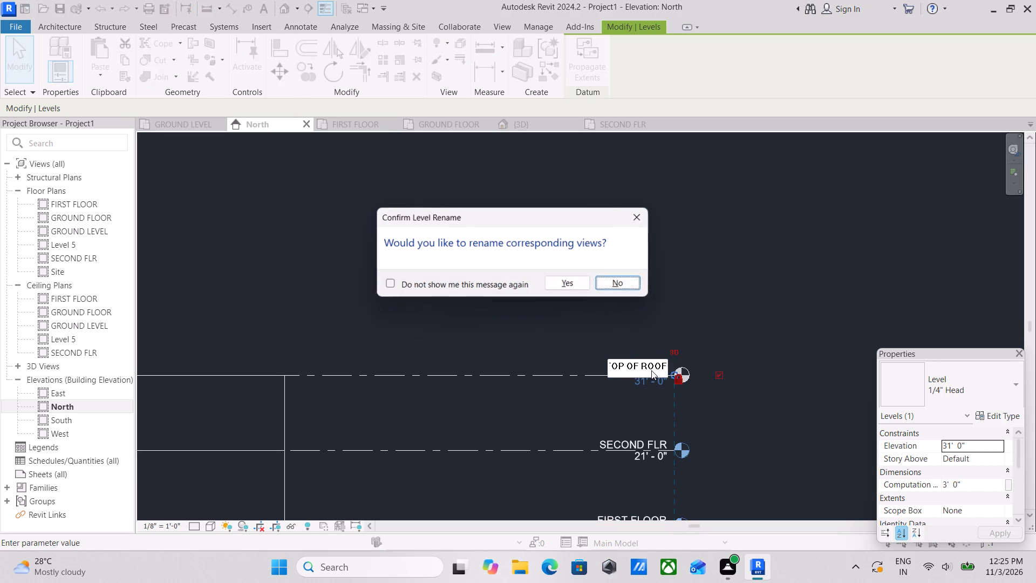
pyautogui.click(573, 287)
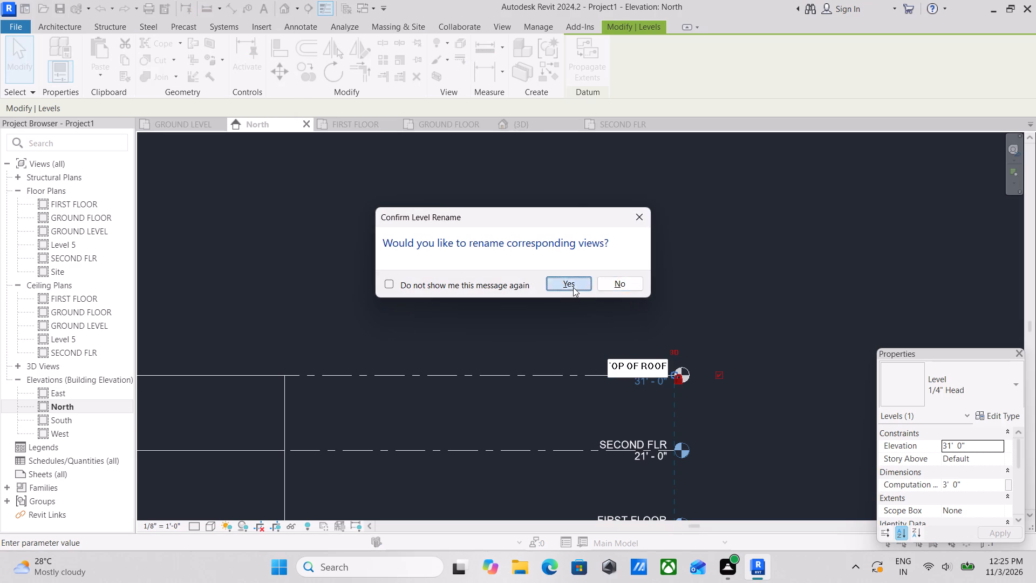
pyautogui.scroll(-6, 583, 402)
pyautogui.scroll(-4, 427, 324)
pyautogui.press('Escape')
# Examine the building outline, its levels and the ground-floor door in the North elevation.
pyautogui.scroll(4, 420, 417)
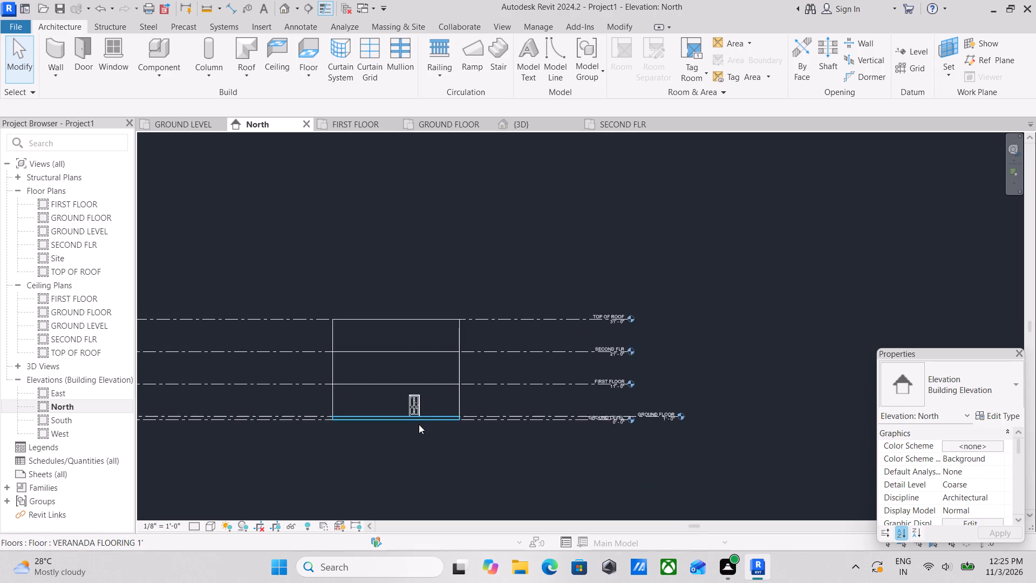
pyautogui.scroll(3, 433, 394)
pyautogui.scroll(-2, 440, 381)
pyautogui.moveTo(438, 384); pyautogui.dragTo(451, 405, button='middle')
pyautogui.scroll(2, 434, 438)
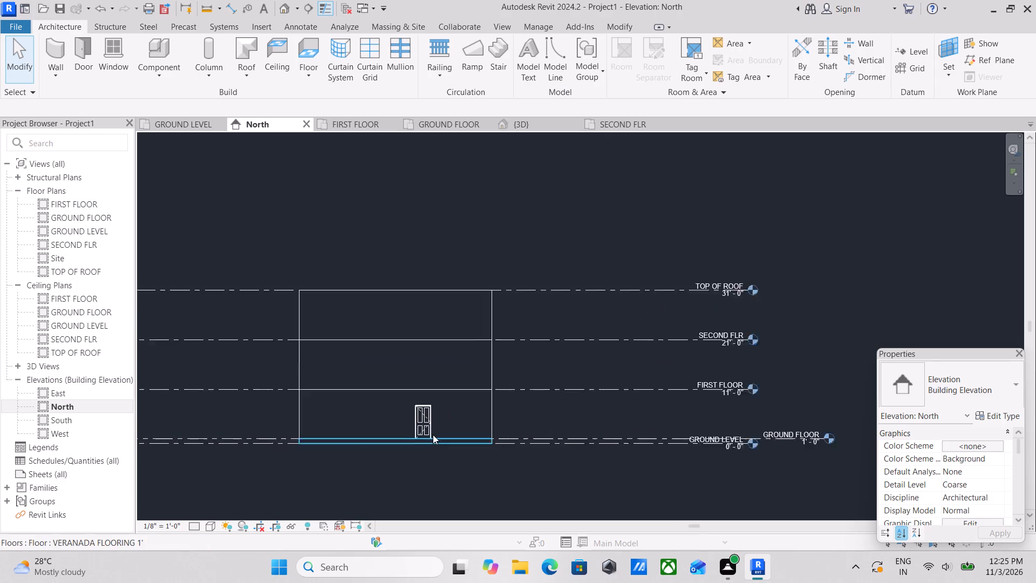
pyautogui.scroll(1, 433, 435)
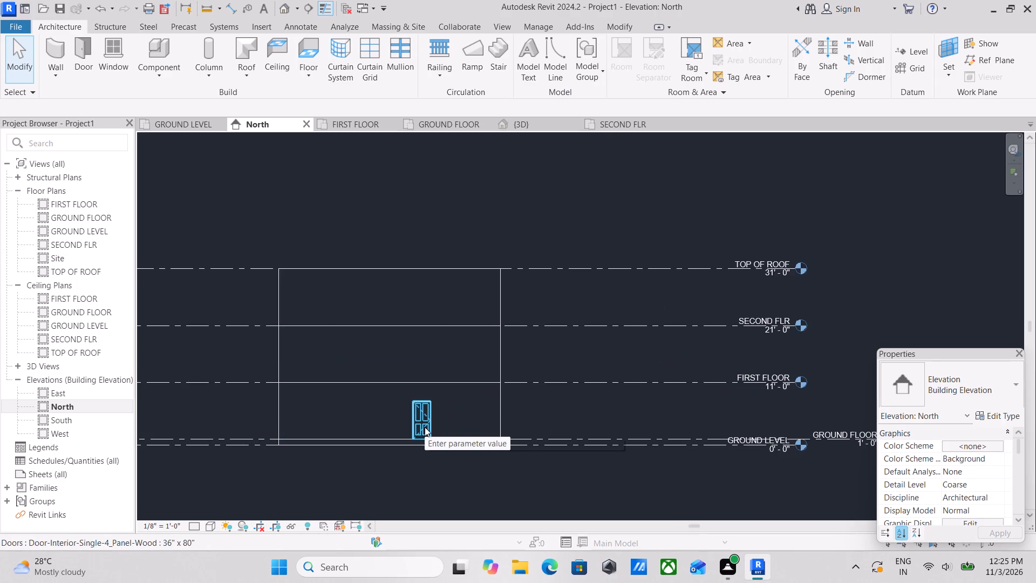
pyautogui.scroll(1, 413, 427)
pyautogui.scroll(-4, 416, 415)
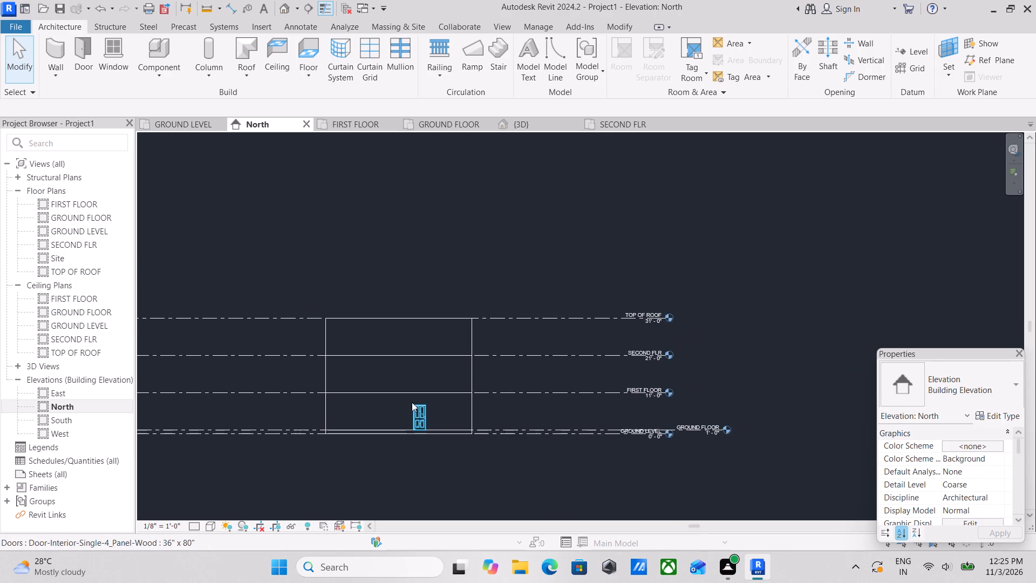
pyautogui.moveTo(413, 402); pyautogui.dragTo(437, 452, button='middle')
pyautogui.scroll(3, 367, 341)
pyautogui.moveTo(381, 361); pyautogui.dragTo(392, 378, button='middle')
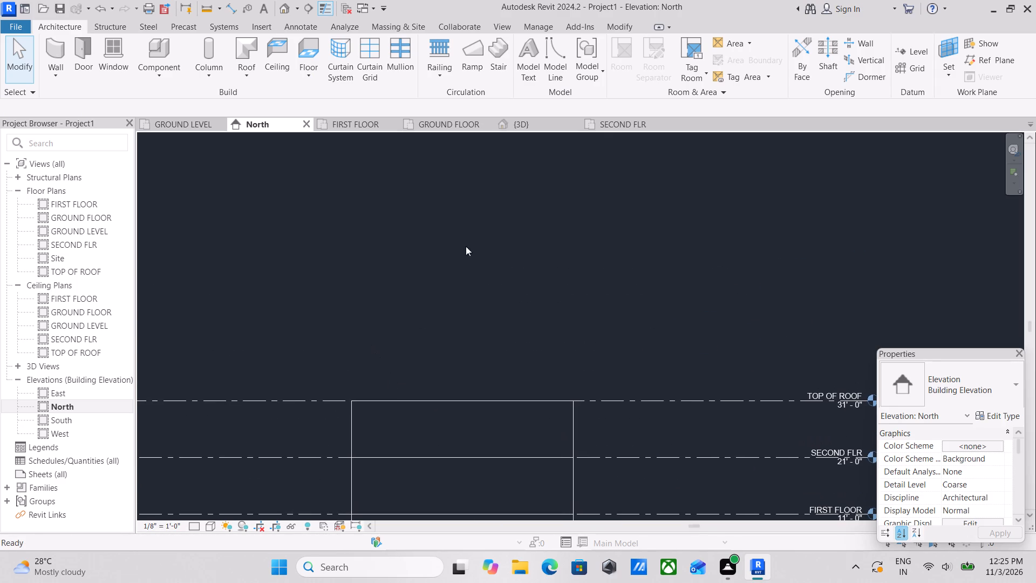
pyautogui.scroll(-4, 331, 312)
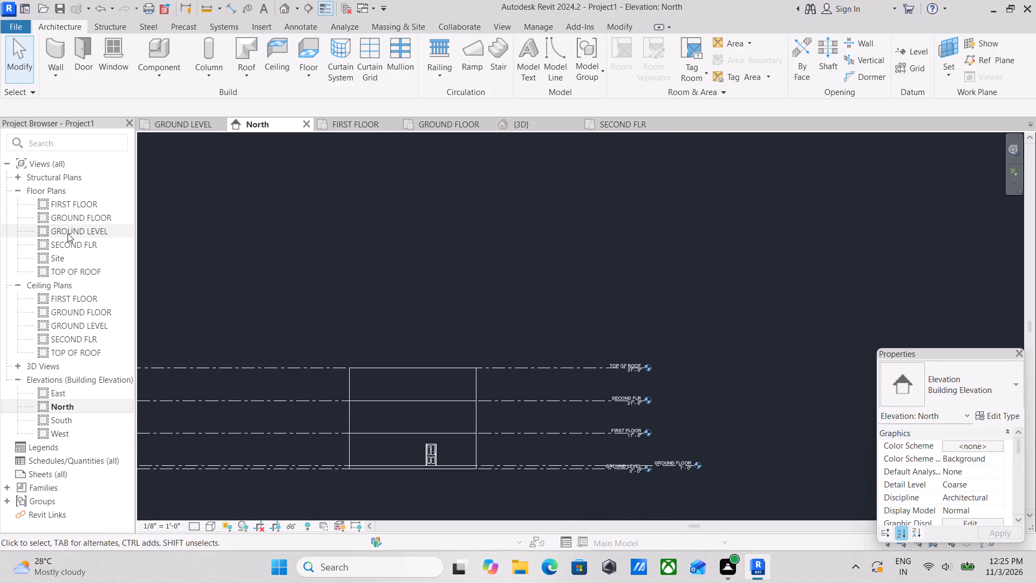
pyautogui.scroll(-2, 72, 246)
pyautogui.scroll(2, 67, 280)
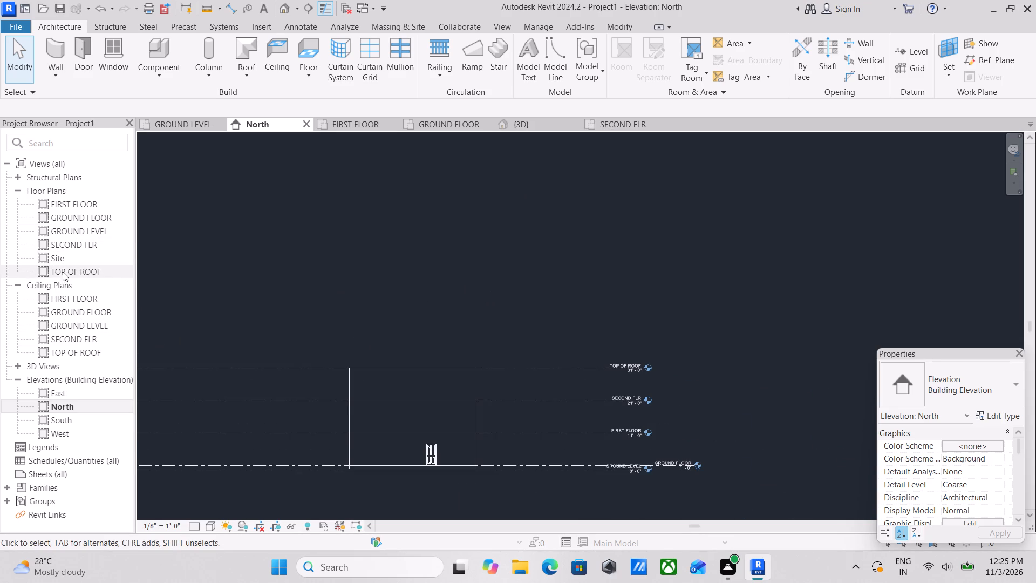
# Open the TOP OF ROOF floor plan and examine the geometry shown there.
pyautogui.doubleClick(59, 270)
pyautogui.scroll(-1, 702, 366)
pyautogui.moveTo(677, 363); pyautogui.dragTo(577, 361, button='middle')
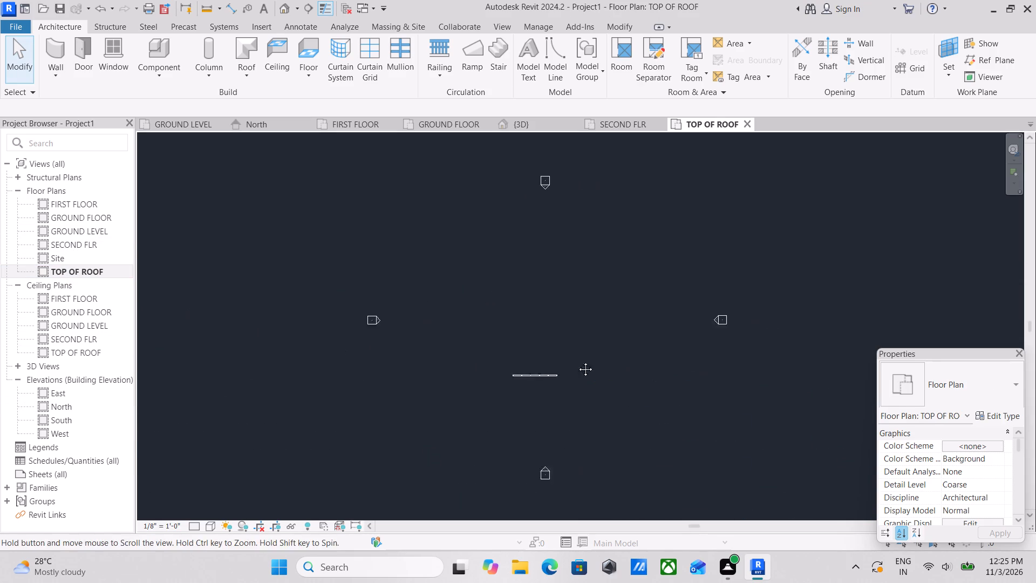
pyautogui.moveTo(577, 361); pyautogui.dragTo(533, 361, button='middle')
pyautogui.scroll(12, 439, 400)
pyautogui.scroll(-4, 452, 362)
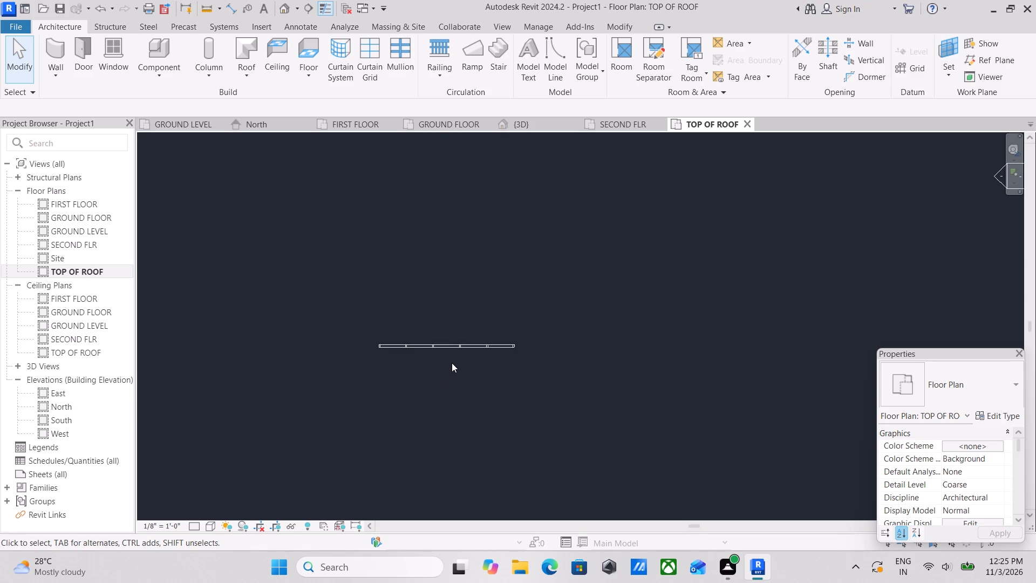
pyautogui.moveTo(452, 363); pyautogui.dragTo(379, 355, button='middle')
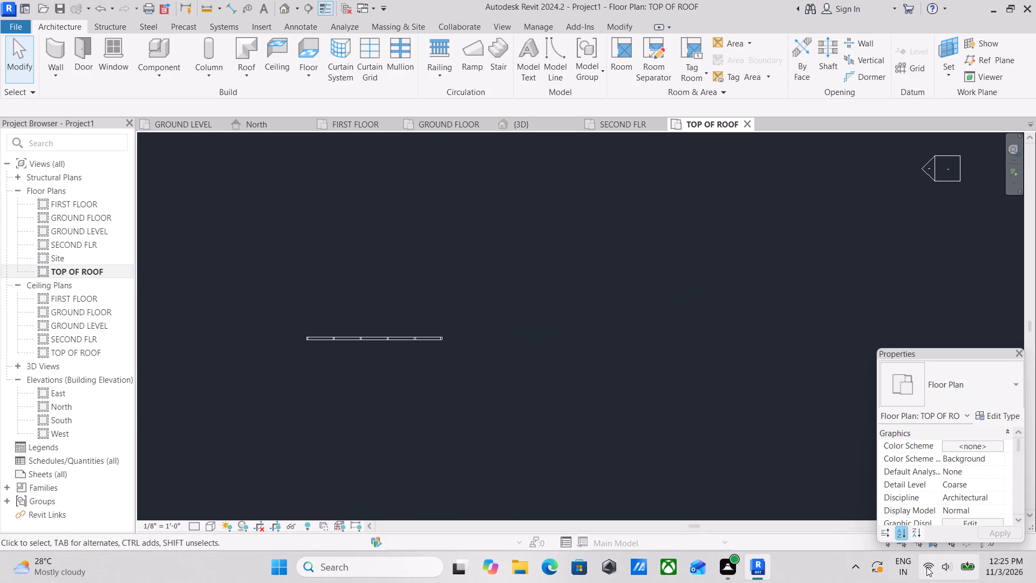
pyautogui.scroll(-1, 473, 397)
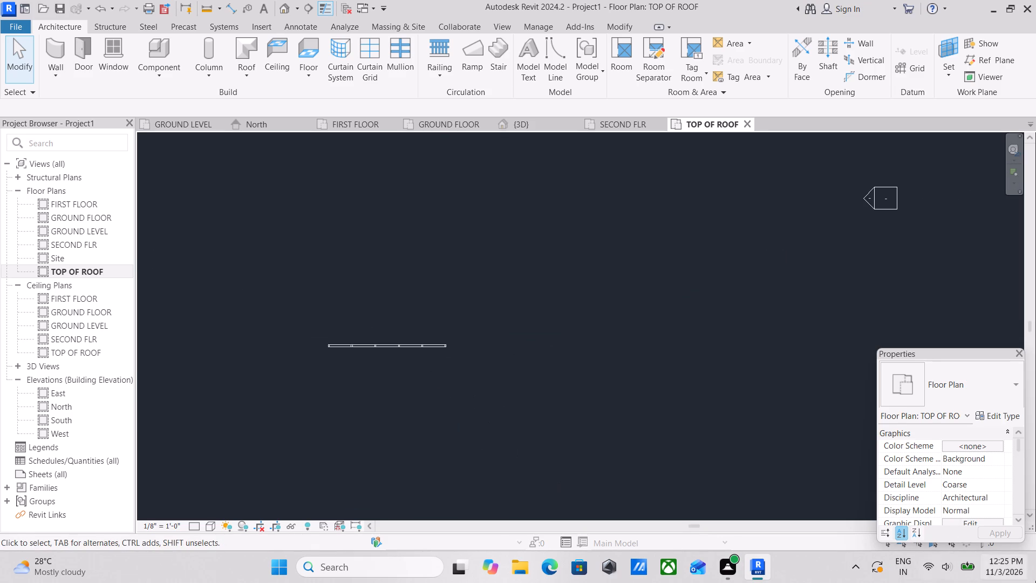
# Look through the TOP OF ROOF floor plan's view properties for the underlay settings.
pyautogui.scroll(-3, 1015, 485)
pyautogui.scroll(-5, 960, 491)
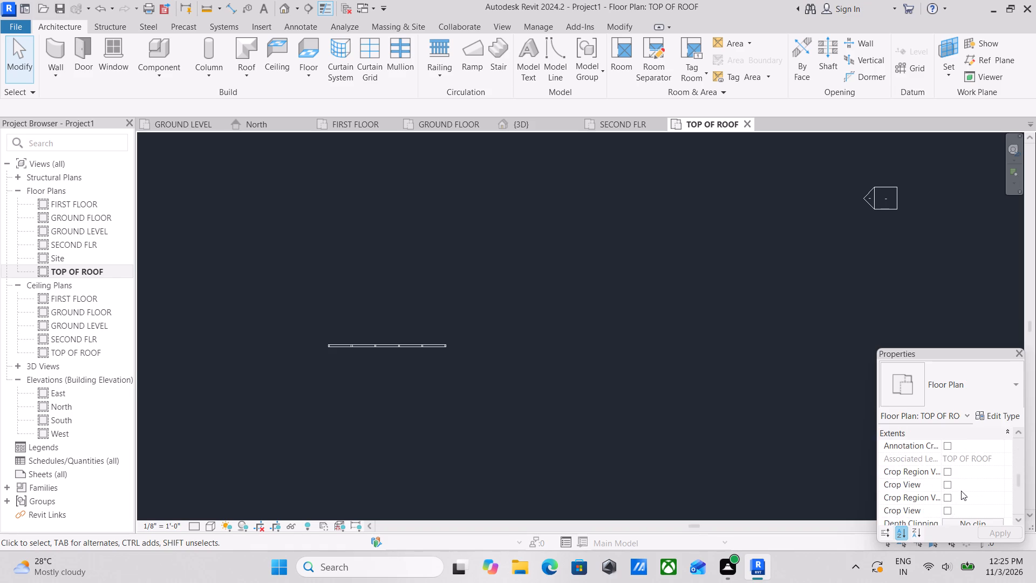
pyautogui.scroll(-11, 967, 492)
pyautogui.scroll(3, 945, 507)
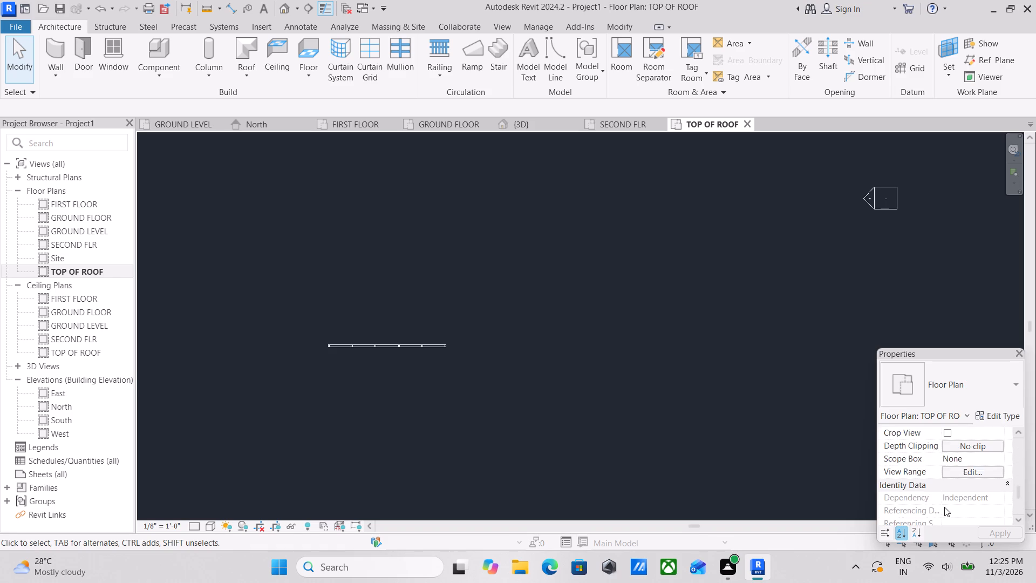
pyautogui.scroll(3, 945, 505)
pyautogui.scroll(-2, 977, 470)
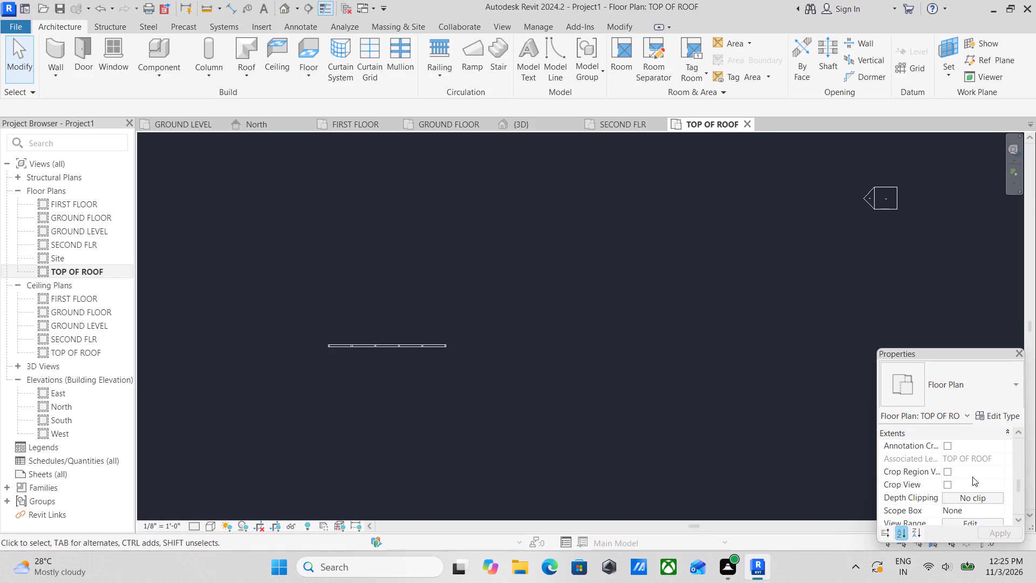
pyautogui.scroll(-6, 970, 490)
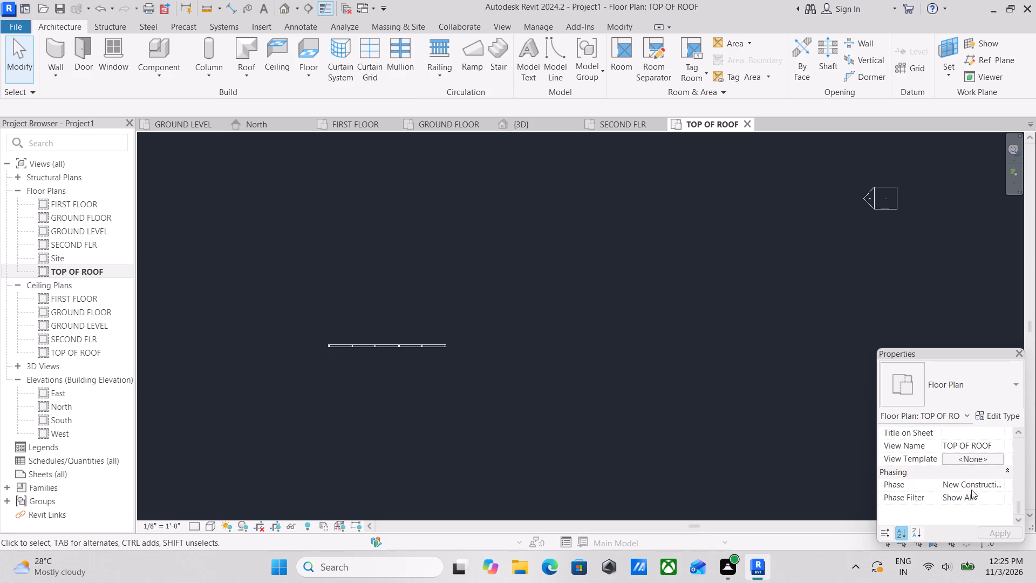
pyautogui.scroll(10, 971, 490)
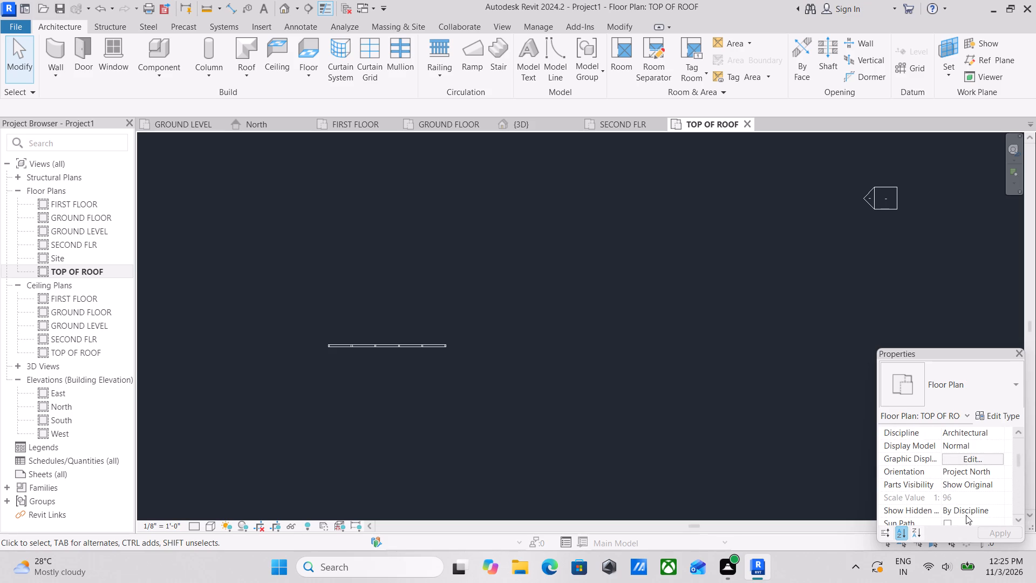
pyautogui.scroll(-9, 969, 467)
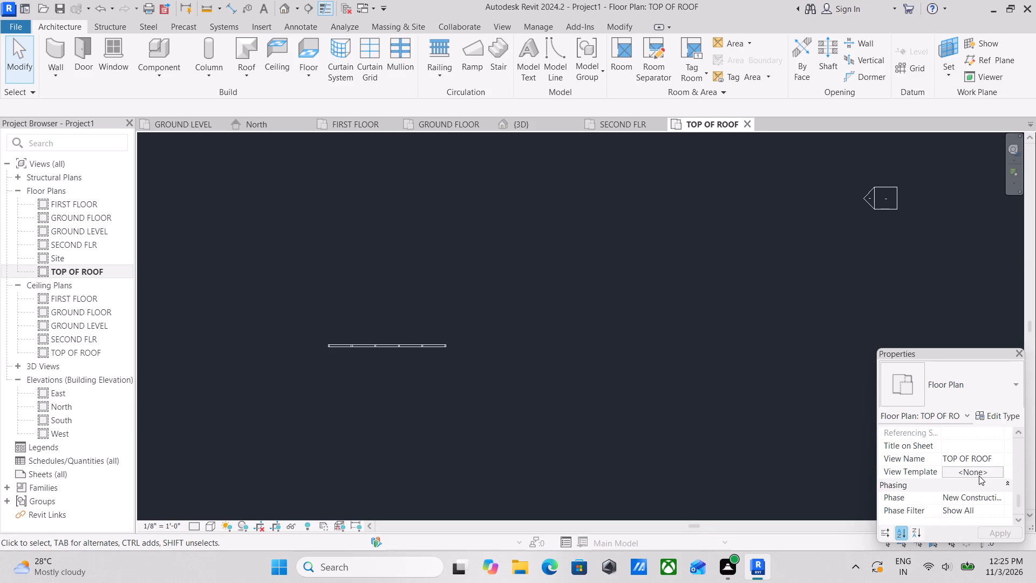
pyautogui.scroll(-6, 979, 476)
pyautogui.scroll(7, 978, 491)
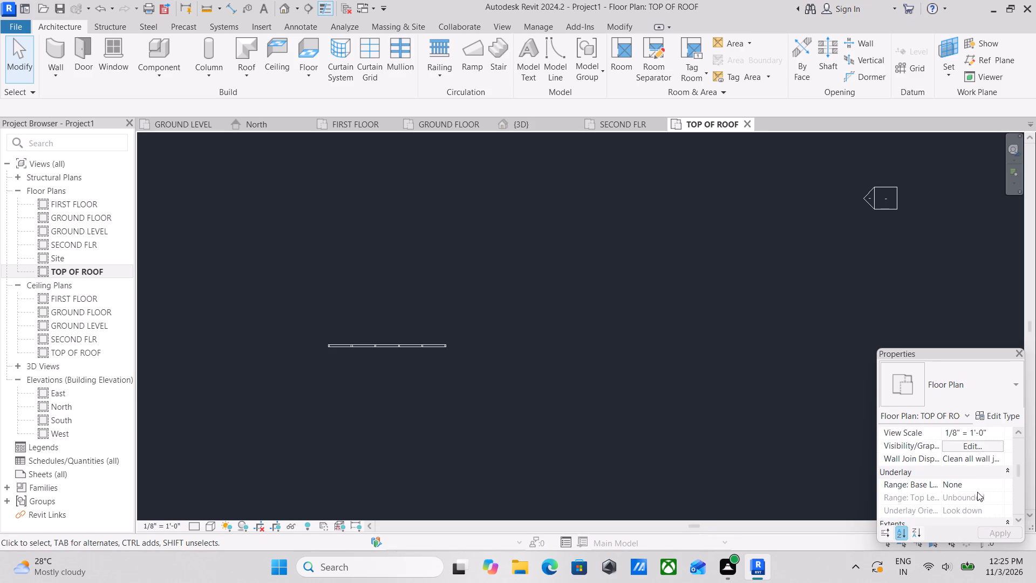
pyautogui.scroll(7, 977, 491)
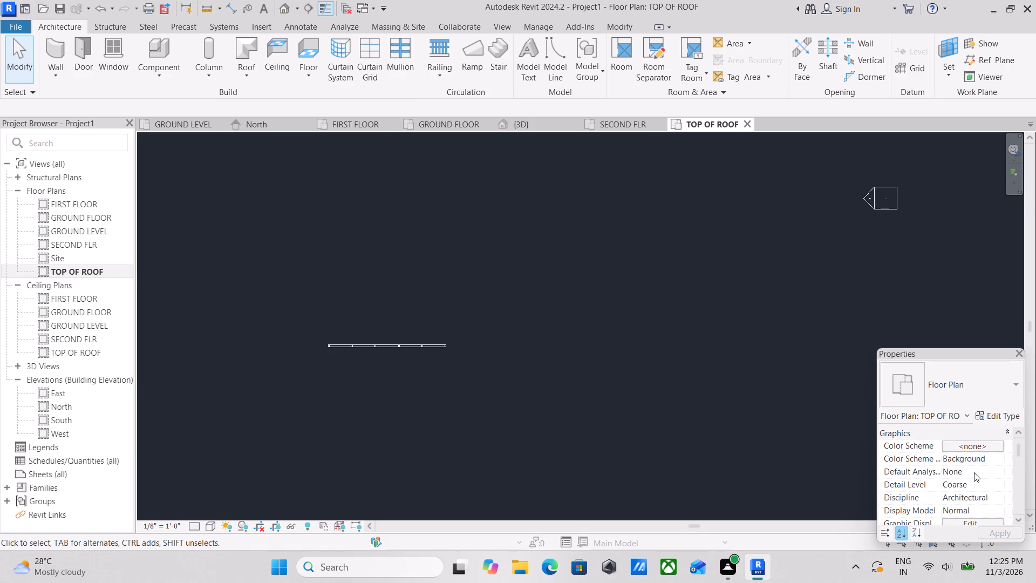
pyautogui.scroll(3, 1003, 465)
# Set the TOP OF ROOF plan's underlay base level to SECOND FLR and bring the underlaid building outline into view.
pyautogui.scroll(-6, 984, 460)
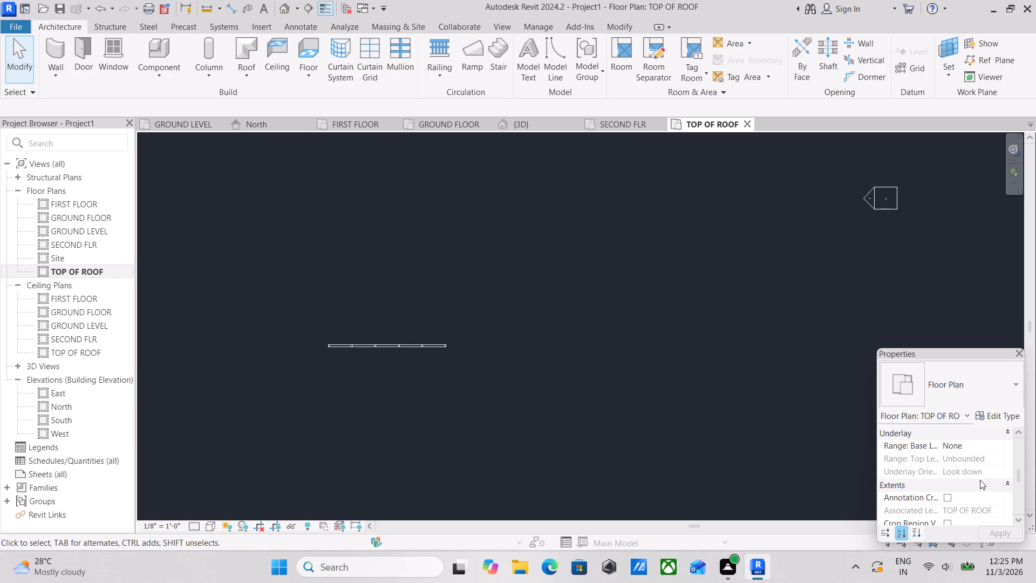
pyautogui.click(973, 448)
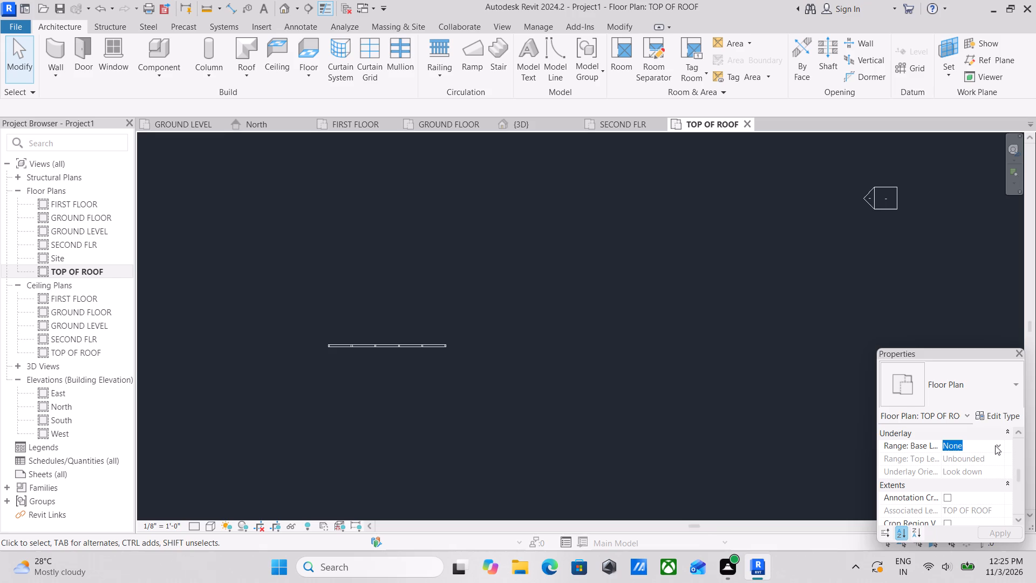
pyautogui.moveTo(995, 445); pyautogui.dragTo(1001, 448)
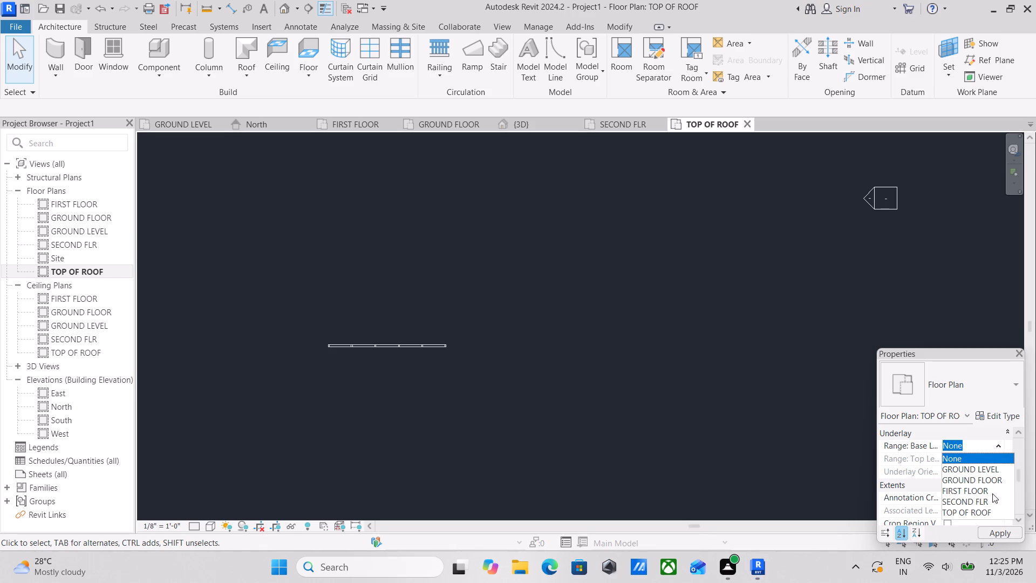
pyautogui.scroll(-2, 991, 497)
pyautogui.click(973, 500)
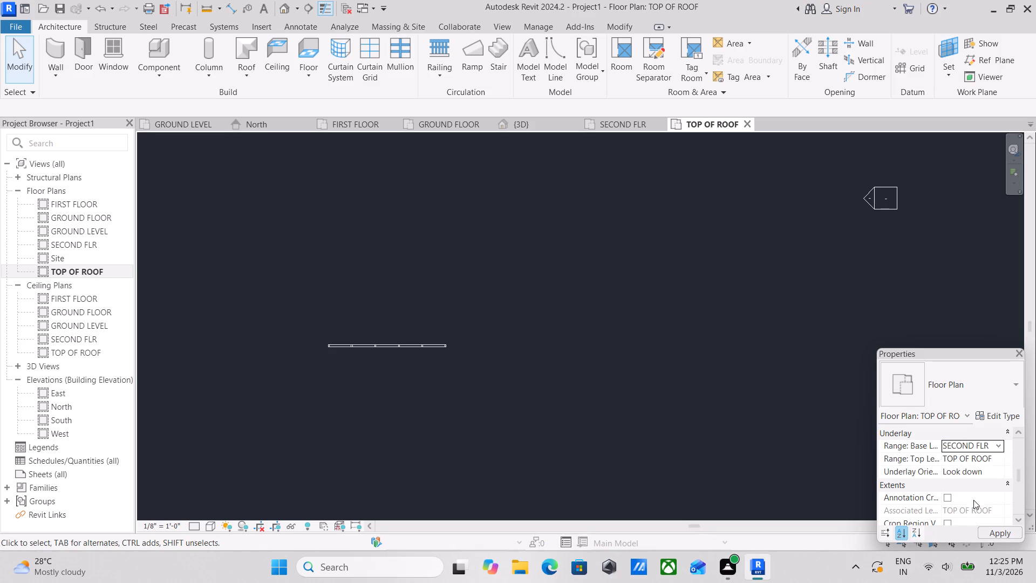
pyautogui.scroll(-2, 478, 351)
pyautogui.moveTo(488, 362); pyautogui.dragTo(649, 438, button='middle')
pyautogui.scroll(2, 491, 405)
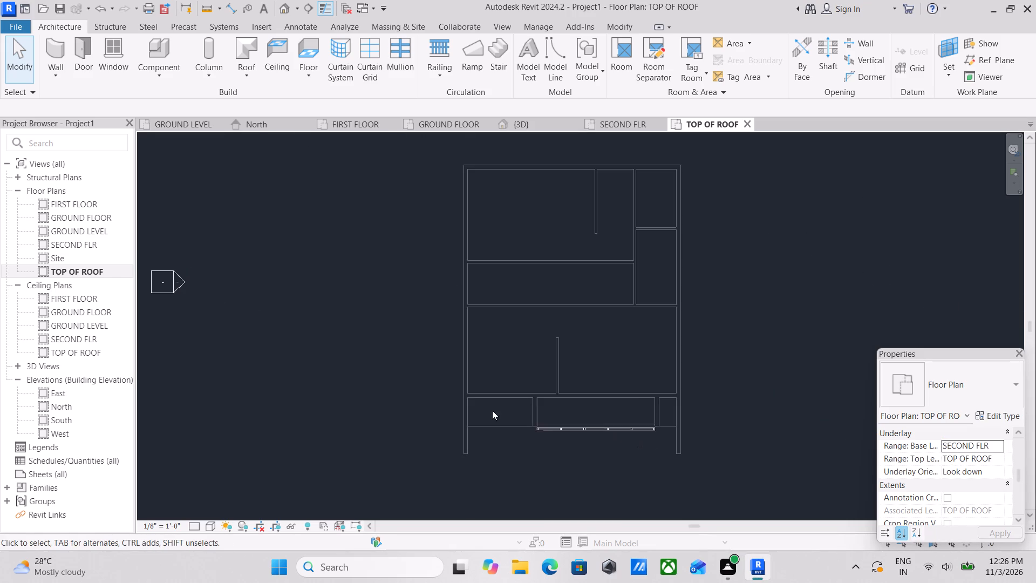
pyautogui.moveTo(596, 448); pyautogui.dragTo(618, 483, button='middle')
pyautogui.scroll(1, 597, 460)
pyautogui.scroll(-1, 549, 370)
pyautogui.moveTo(554, 390); pyautogui.dragTo(562, 408, button='middle')
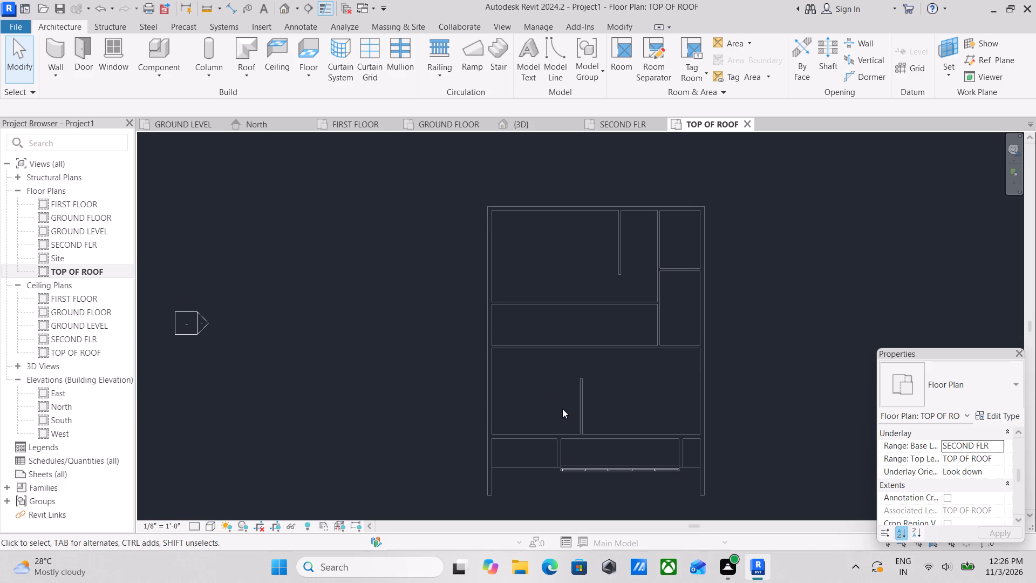
# Start an architectural wall of type parapet wall 5" with an unconnected height of 4'-0" and location line Finish Face: Interior.
pyautogui.press('w')
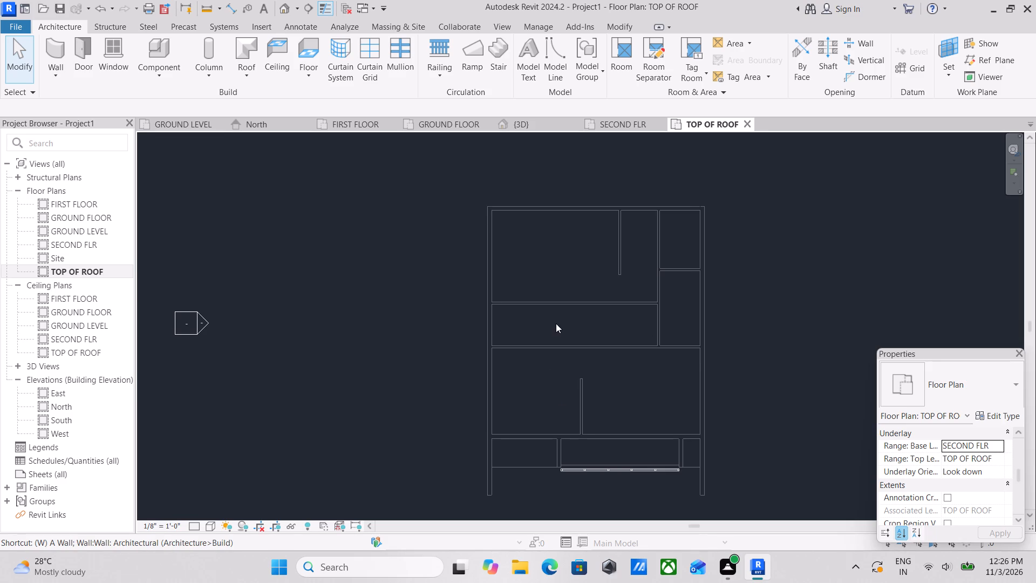
pyautogui.press('a')
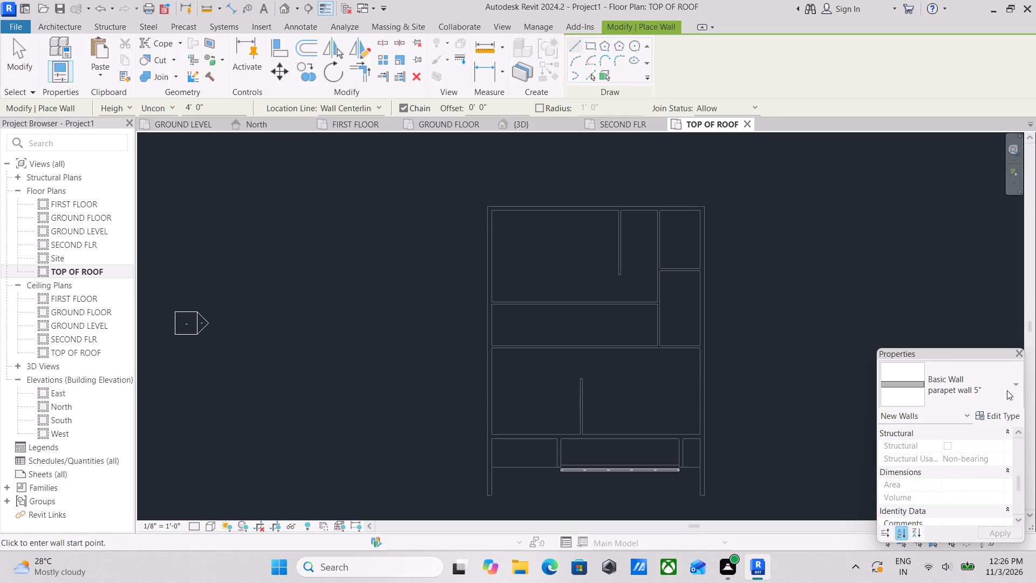
pyautogui.click(1007, 389)
pyautogui.click(1007, 389)
pyautogui.scroll(10, 498, 207)
pyautogui.click(478, 212)
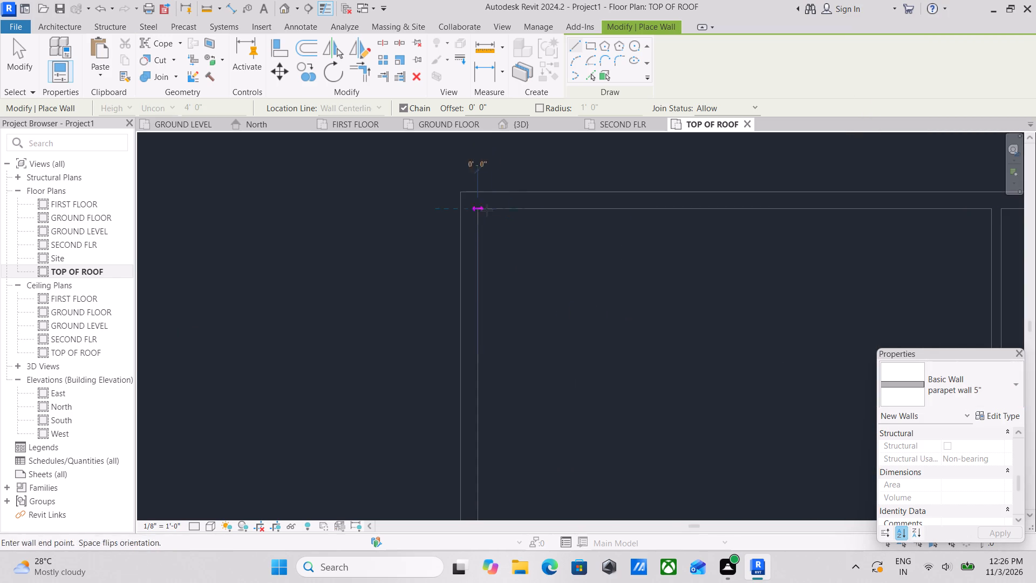
pyautogui.press('Escape')
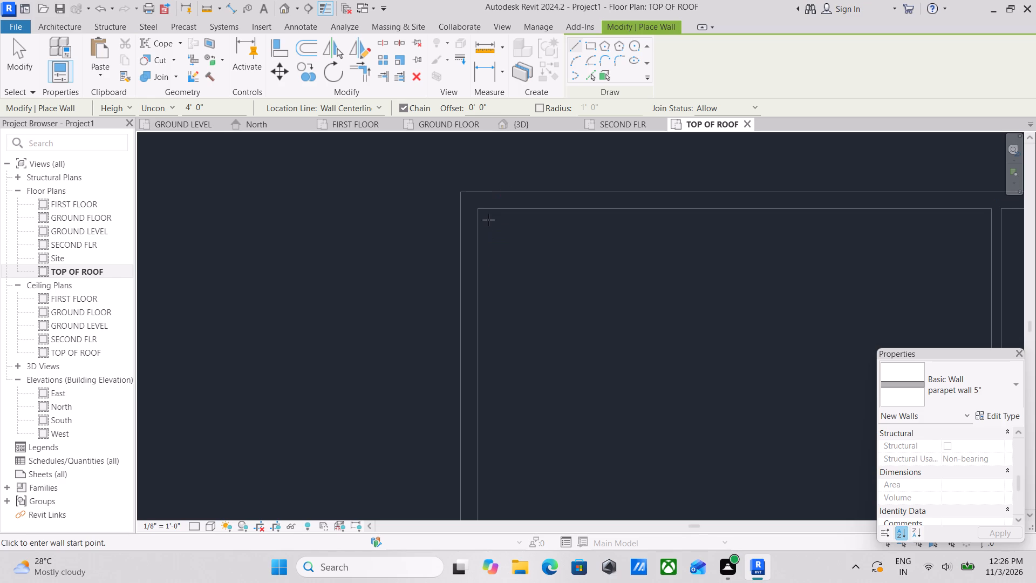
pyautogui.scroll(-1, 517, 206)
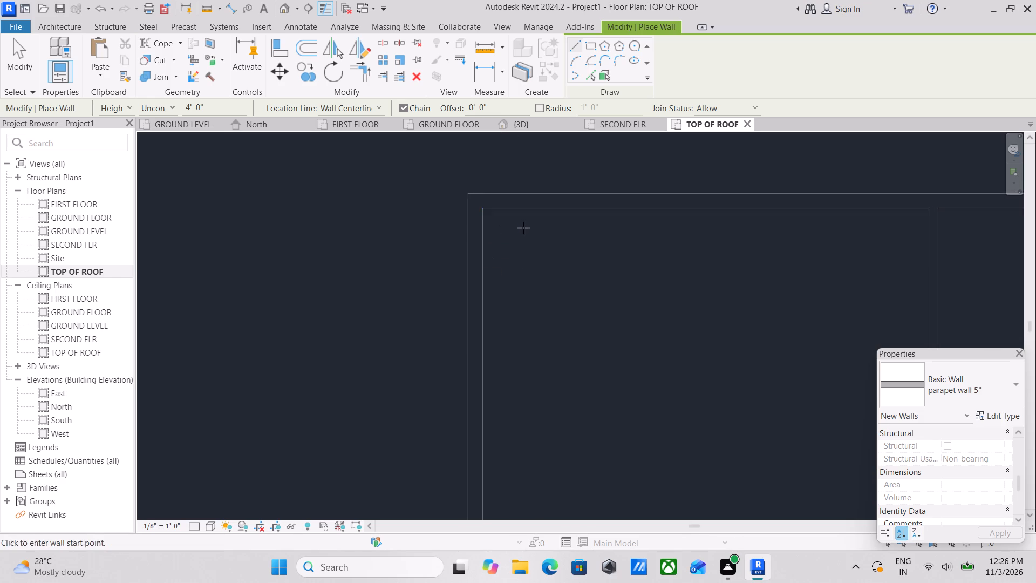
pyautogui.moveTo(525, 228); pyautogui.dragTo(522, 261, button='middle')
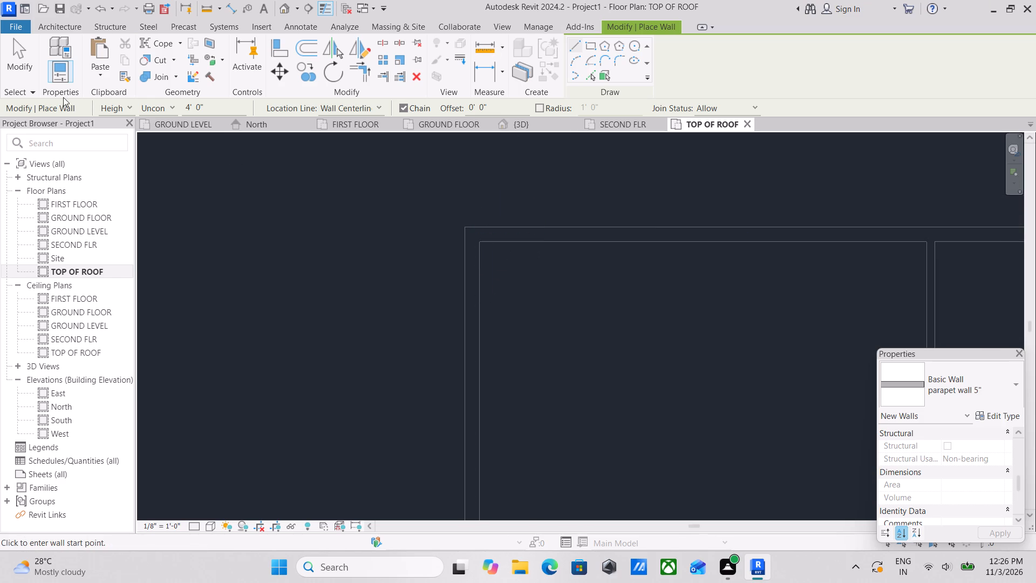
pyautogui.click(129, 107)
pyautogui.click(129, 106)
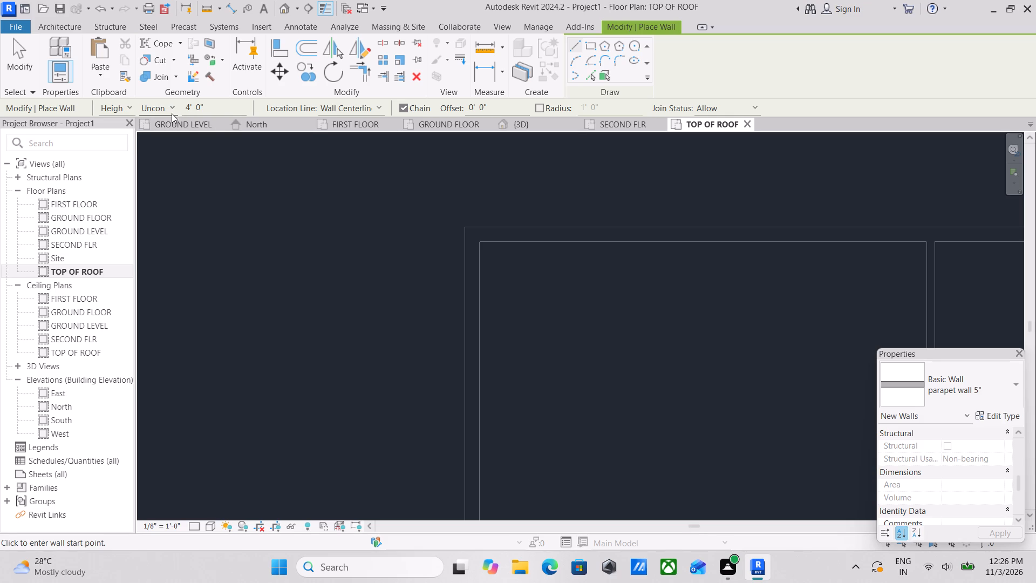
pyautogui.click(172, 110)
pyautogui.click(172, 109)
pyautogui.moveTo(211, 107); pyautogui.dragTo(155, 110)
pyautogui.click(352, 101)
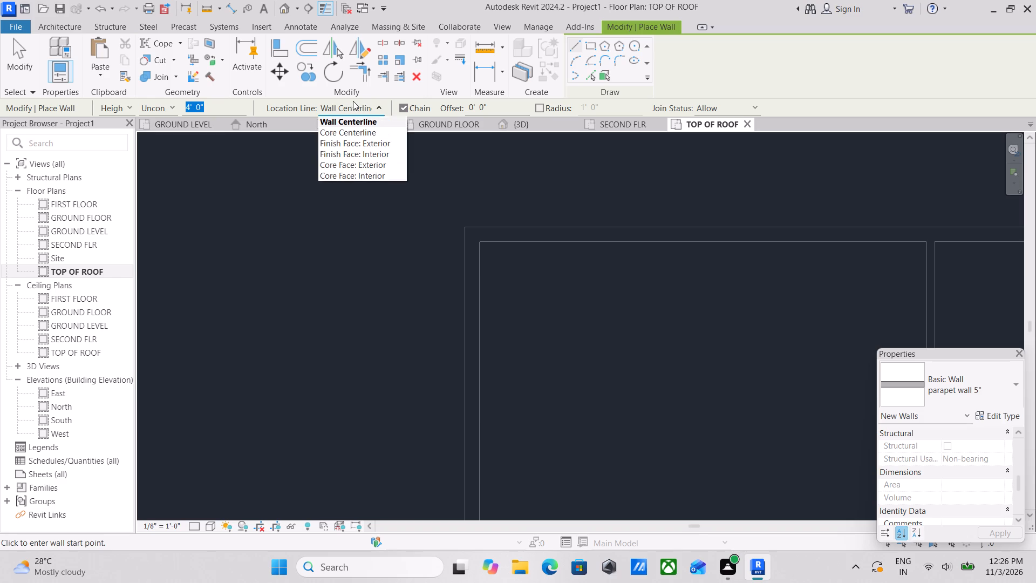
pyautogui.click(370, 154)
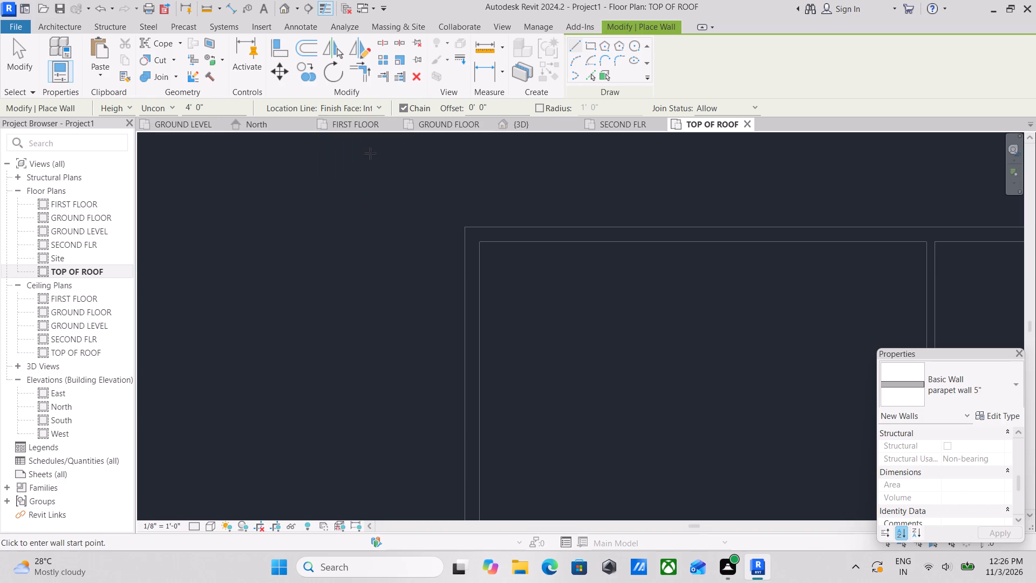
# Draw the north parapet wall along the inner face of the outer wall, from the northwest to the northeast inner corner.
pyautogui.click(478, 244)
pyautogui.moveTo(671, 246); pyautogui.dragTo(437, 214, button='middle')
pyautogui.moveTo(667, 209); pyautogui.dragTo(473, 237, button='middle')
pyautogui.scroll(-1, 473, 237)
pyautogui.moveTo(595, 228); pyautogui.dragTo(521, 229, button='middle')
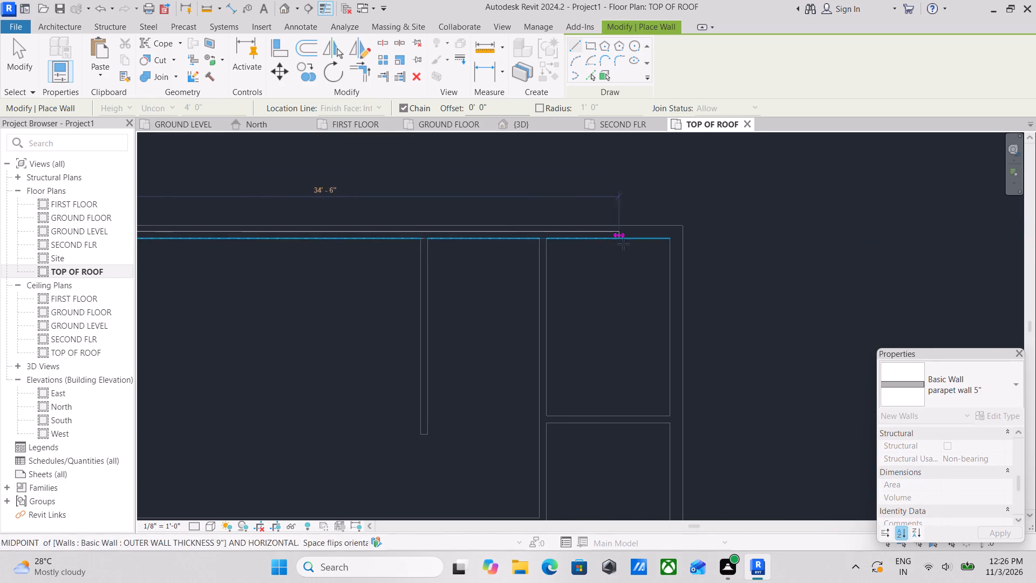
pyautogui.click(673, 240)
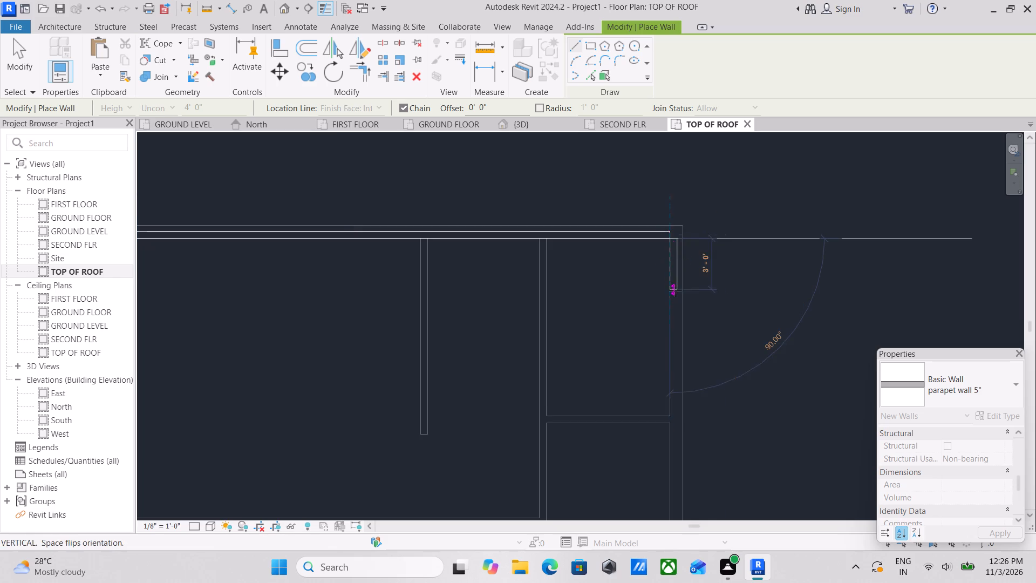
# Continue the parapet wall south along the east outer wall's inner face to the southern floor edge.
pyautogui.moveTo(674, 290); pyautogui.dragTo(657, 139, button='middle')
pyautogui.scroll(-3, 650, 352)
pyautogui.moveTo(650, 351); pyautogui.dragTo(646, 98, button='middle')
pyautogui.scroll(-2, 641, 320)
pyautogui.moveTo(641, 318); pyautogui.dragTo(642, 253, button='middle')
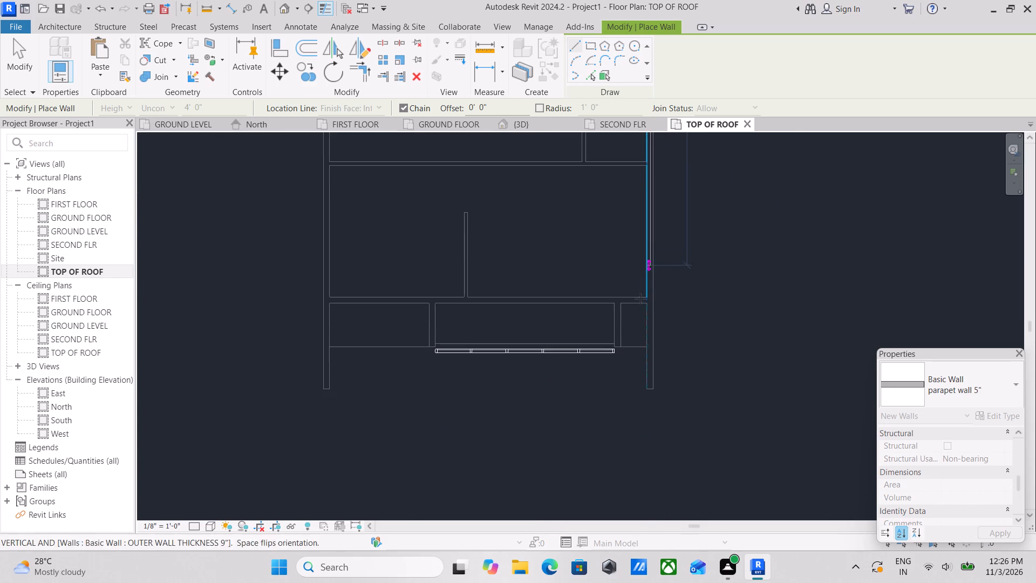
pyautogui.scroll(3, 642, 368)
pyautogui.click(649, 334)
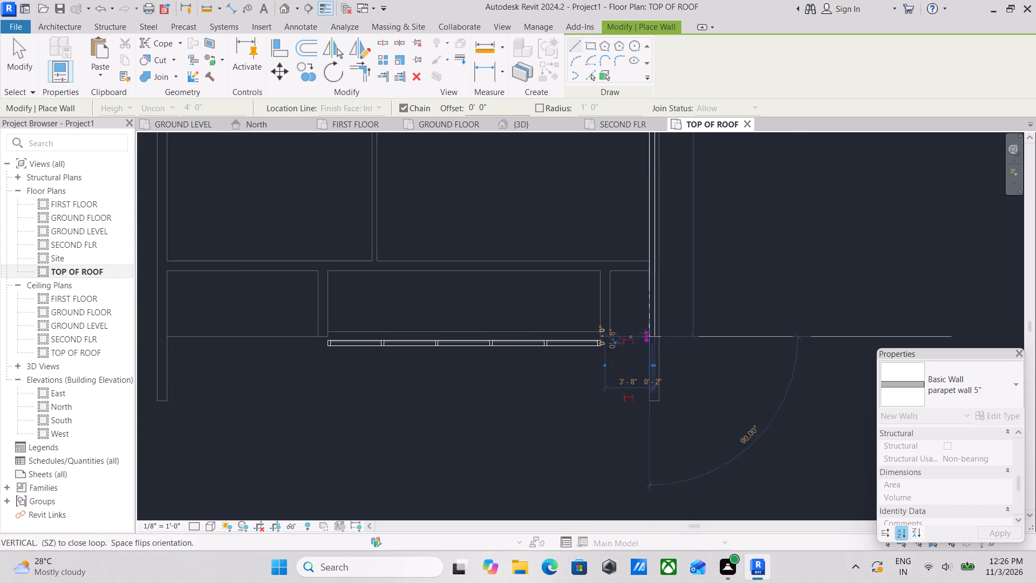
# Flip the next parapet segment inward and draw it 37'-6" west along the southern floor edge to the west outer wall's inner face.
pyautogui.press('space')
pyautogui.moveTo(487, 328); pyautogui.dragTo(642, 333, button='middle')
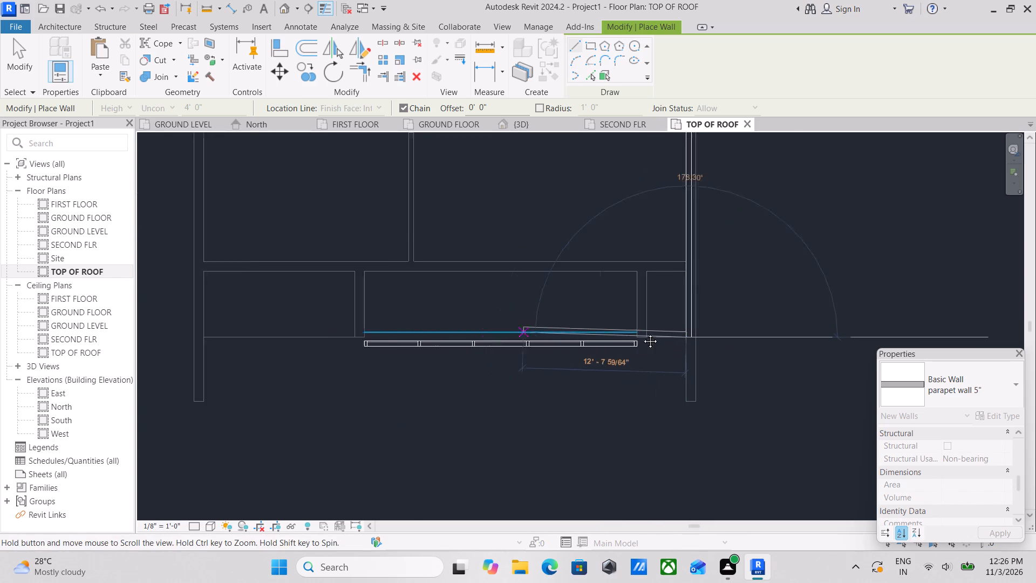
pyautogui.moveTo(642, 333); pyautogui.dragTo(709, 335, button='middle')
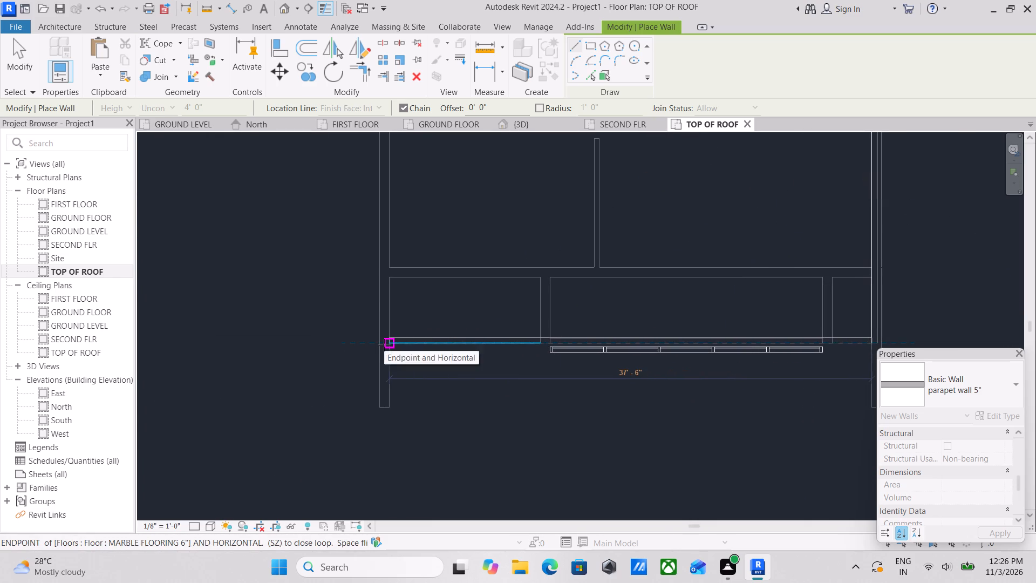
pyautogui.click(384, 344)
# Draw the last parapet wall north along the west outer wall's inner face to the northwest corner, closing the loop, and end the wall command.
pyautogui.scroll(-1, 392, 243)
pyautogui.moveTo(392, 242); pyautogui.dragTo(389, 308, button='middle')
pyautogui.moveTo(392, 259); pyautogui.dragTo(395, 301, button='middle')
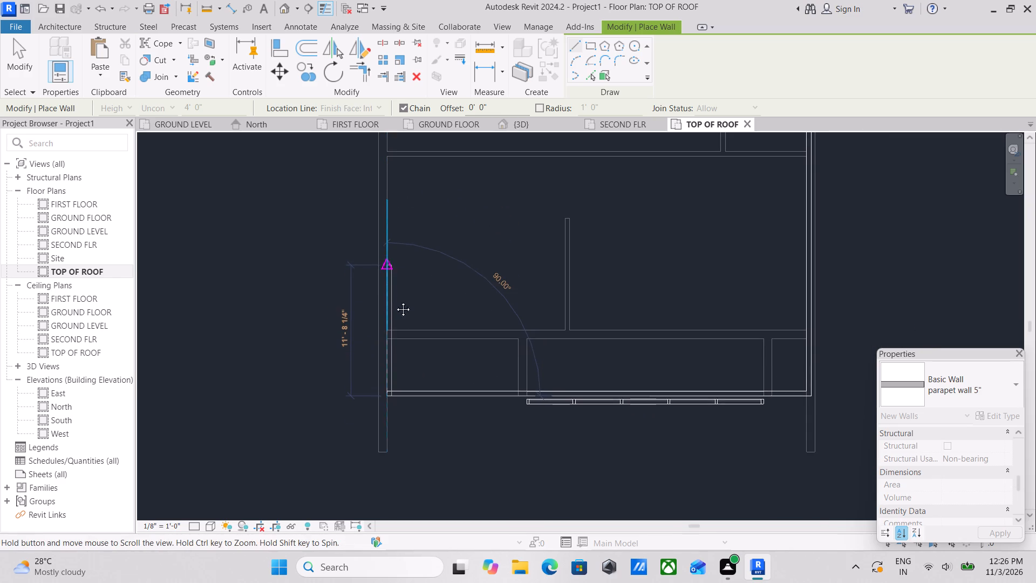
pyautogui.moveTo(395, 301); pyautogui.dragTo(400, 407, button='middle')
pyautogui.scroll(-3, 401, 356)
pyautogui.moveTo(401, 358); pyautogui.dragTo(397, 436, button='middle')
pyautogui.scroll(1, 397, 432)
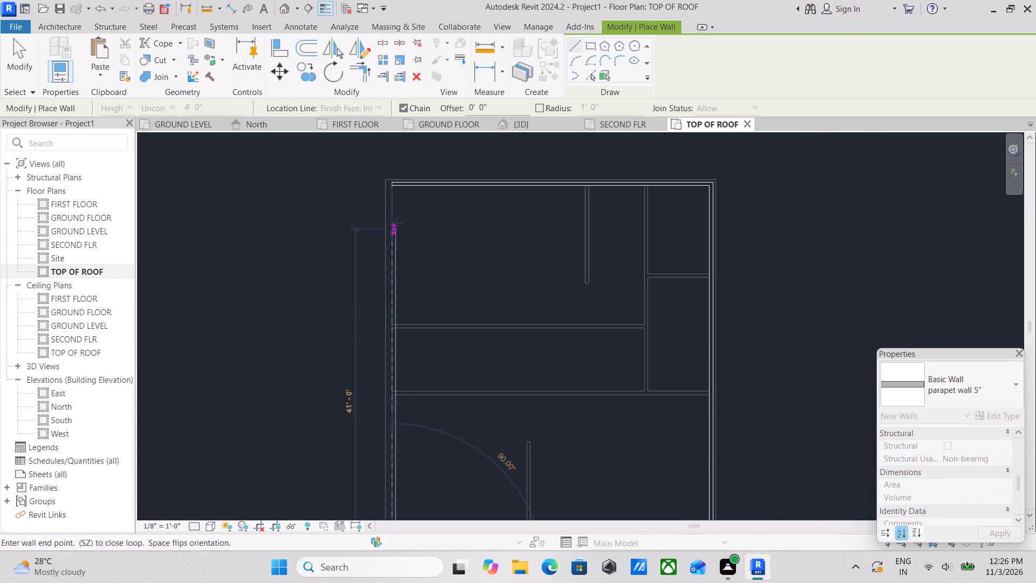
pyautogui.scroll(7, 388, 207)
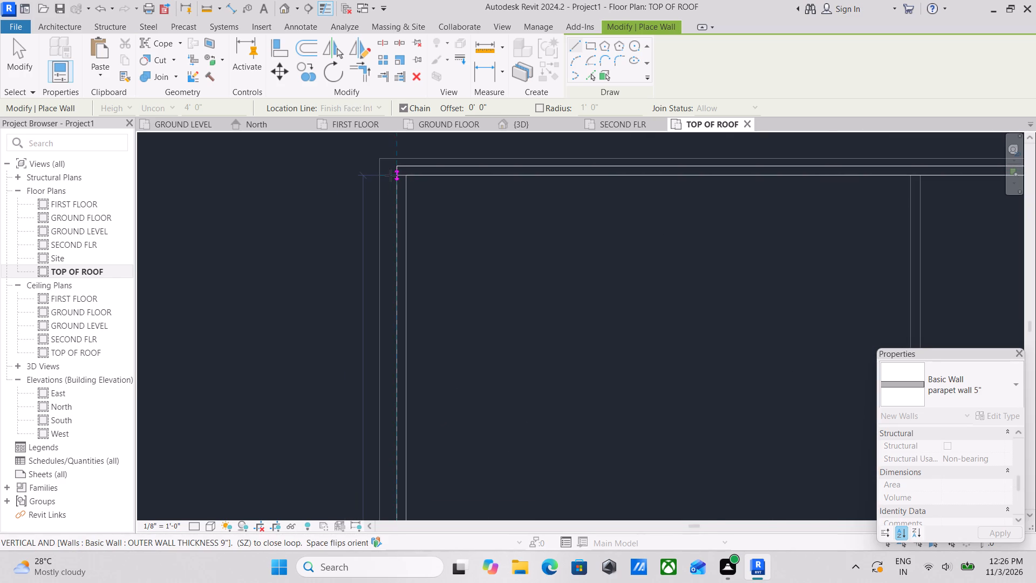
pyautogui.press('space')
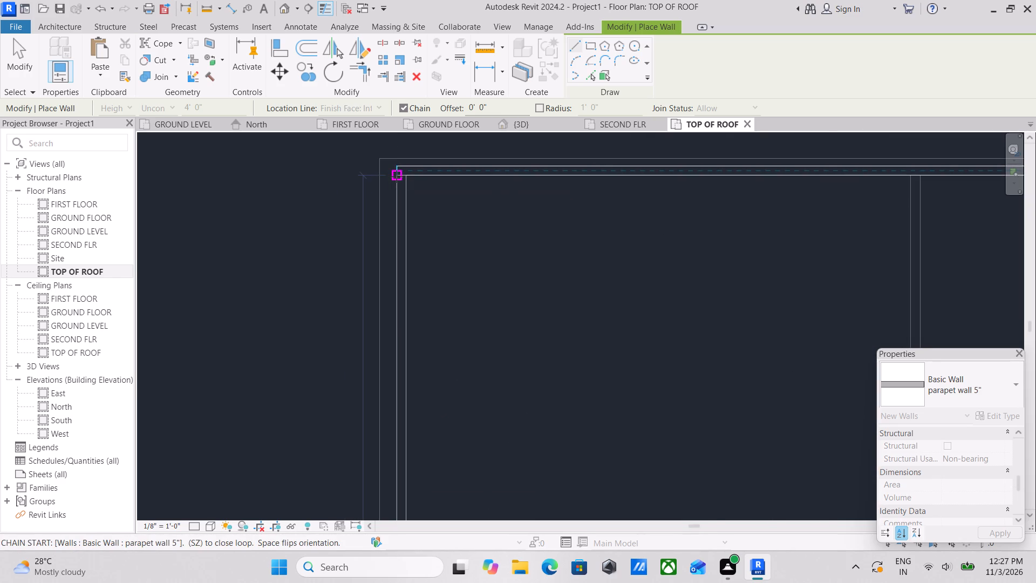
pyautogui.press('space')
pyautogui.click(397, 177)
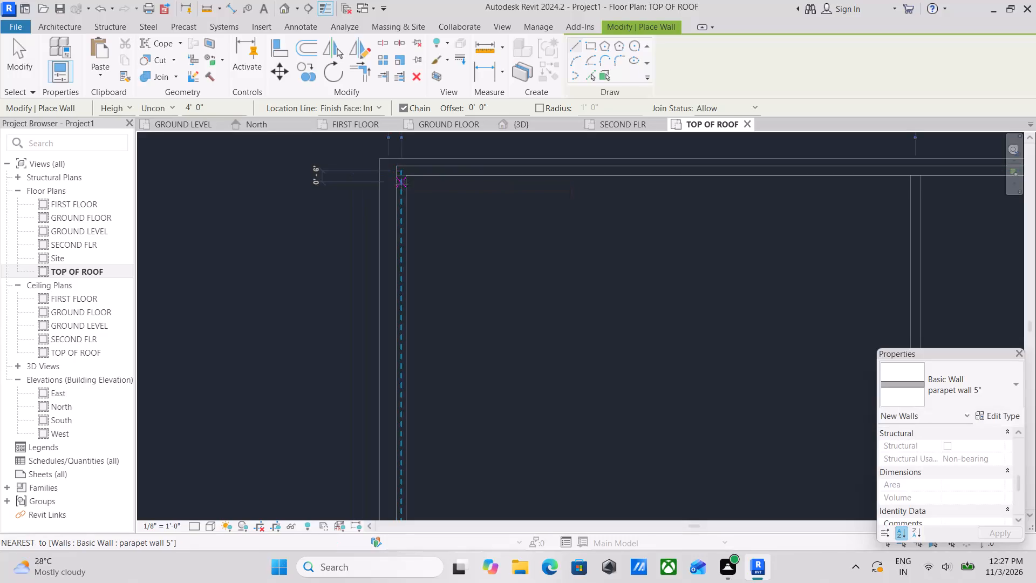
pyautogui.press('Escape')
pyautogui.scroll(-3, 410, 189)
pyautogui.press('Escape')
pyautogui.scroll(-3, 410, 188)
pyautogui.press('Escape')
pyautogui.press('Escape')
pyautogui.scroll(-3, 415, 177)
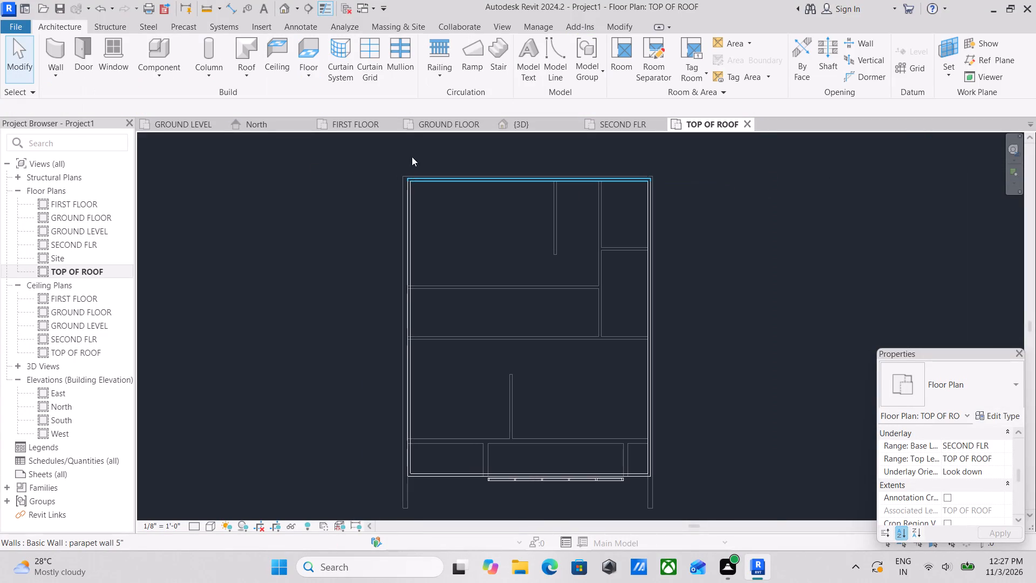
pyautogui.press('Escape')
# Examine the parapet walls around the top of the building in the 3D view from several angles.
pyautogui.click(514, 124)
pyautogui.scroll(-2, 544, 281)
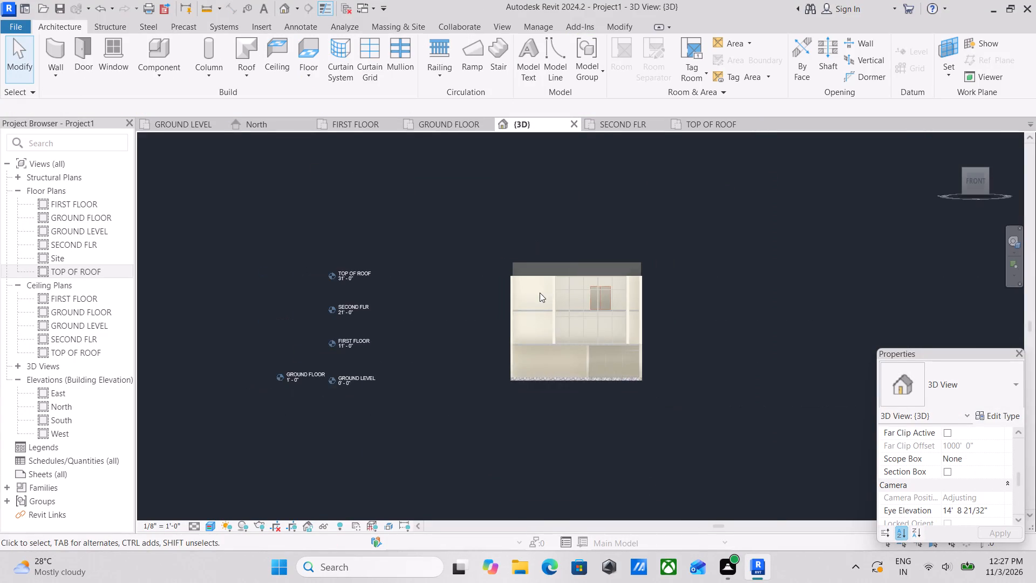
pyautogui.scroll(-1, 538, 293)
pyautogui.keyDown('shift'); pyautogui.moveTo(528, 301); pyautogui.dragTo(694, 369, button='middle'); pyautogui.keyUp('shift')
pyautogui.keyDown('shift'); pyautogui.moveTo(646, 335); pyautogui.dragTo(481, 341, button='middle'); pyautogui.keyUp('shift')
pyautogui.keyDown('shift'); pyautogui.moveTo(569, 325); pyautogui.dragTo(693, 449, button='middle'); pyautogui.keyUp('shift')
pyautogui.keyDown('shift'); pyautogui.moveTo(713, 341); pyautogui.dragTo(537, 231, button='middle'); pyautogui.keyUp('shift')
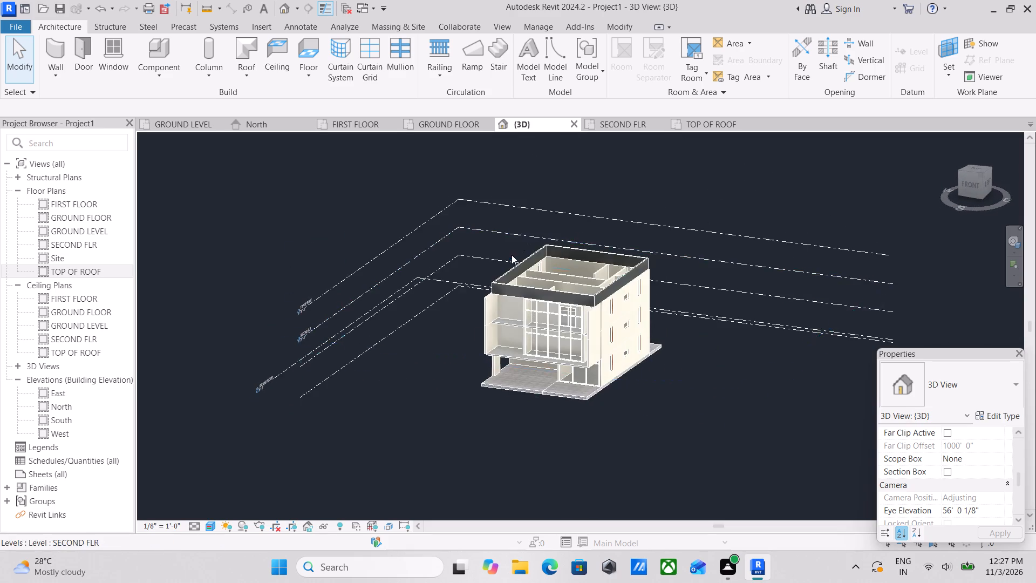
pyautogui.keyDown('shift'); pyautogui.moveTo(512, 259); pyautogui.dragTo(556, 453, button='middle'); pyautogui.keyUp('shift')
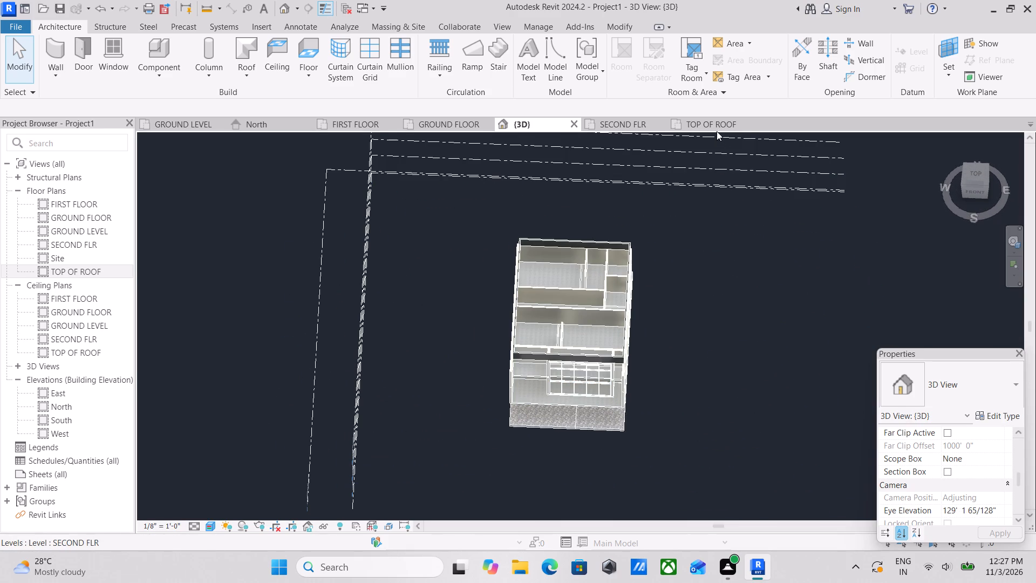
# On the TOP OF ROOF plan, start a Roof by Footprint with Defines slope turned off.
pyautogui.click(703, 124)
pyautogui.moveTo(449, 336); pyautogui.dragTo(458, 367, button='middle')
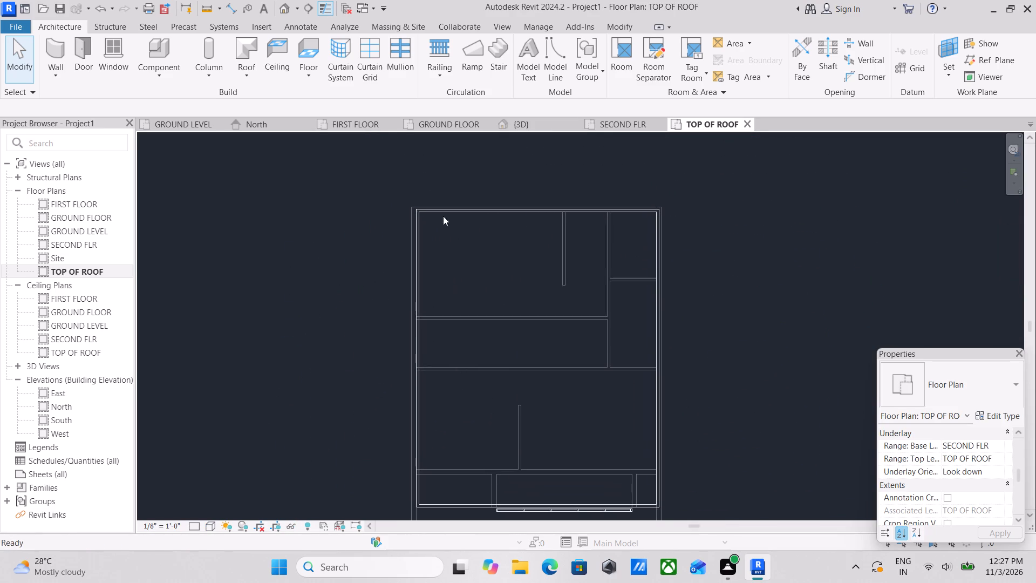
pyautogui.moveTo(393, 280); pyautogui.dragTo(352, 256, button='middle')
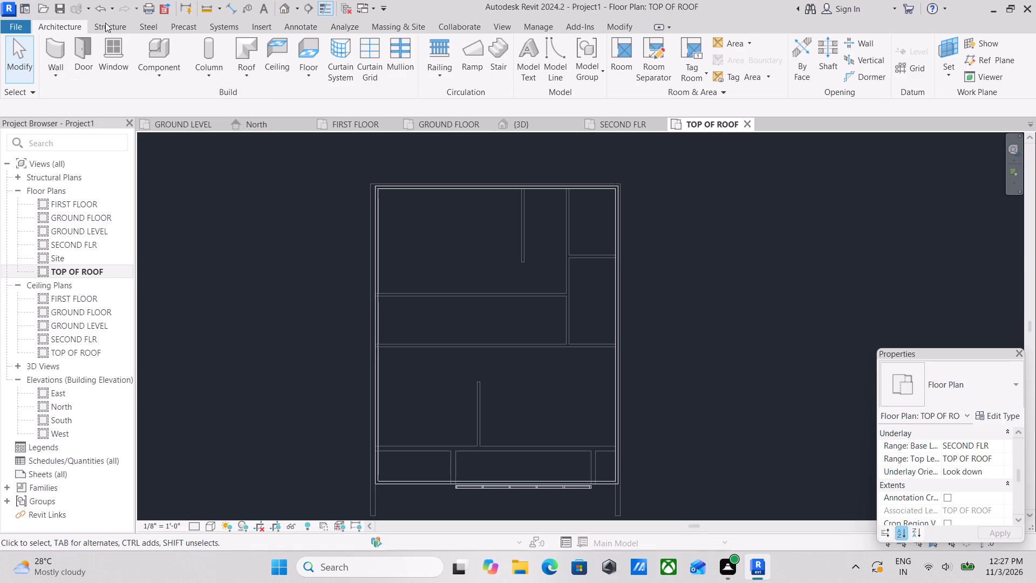
pyautogui.click(249, 78)
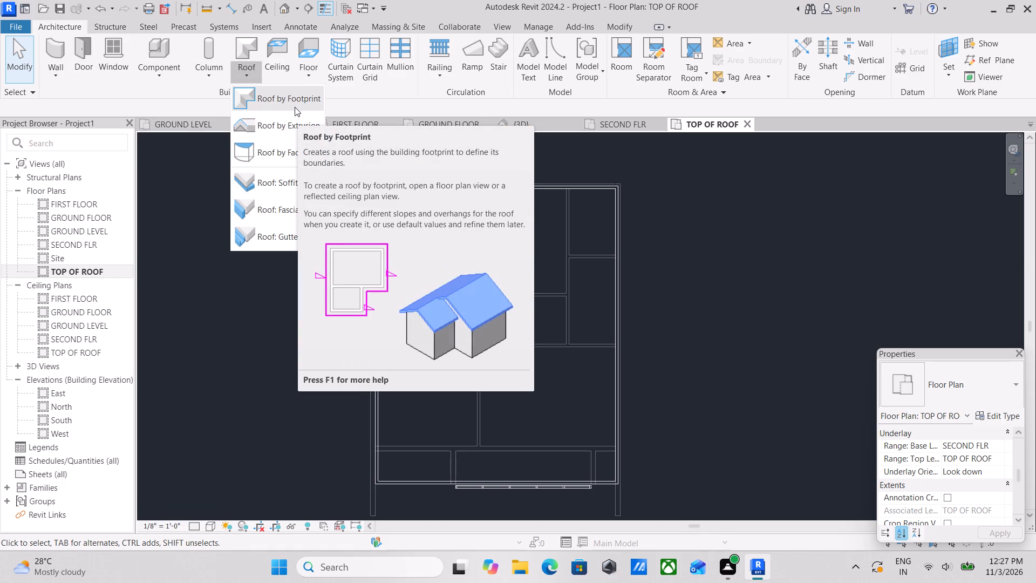
pyautogui.click(295, 106)
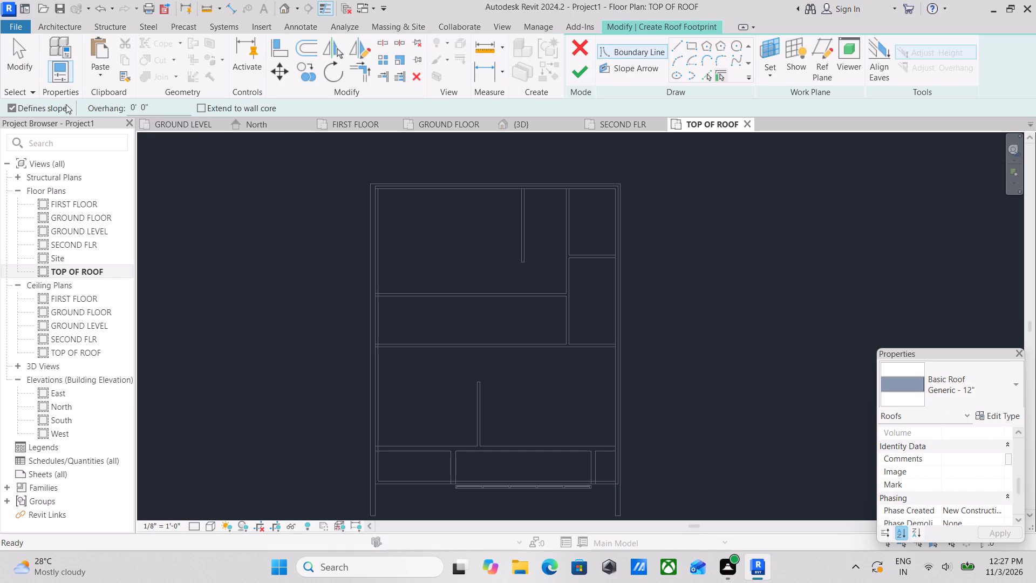
pyautogui.click(13, 105)
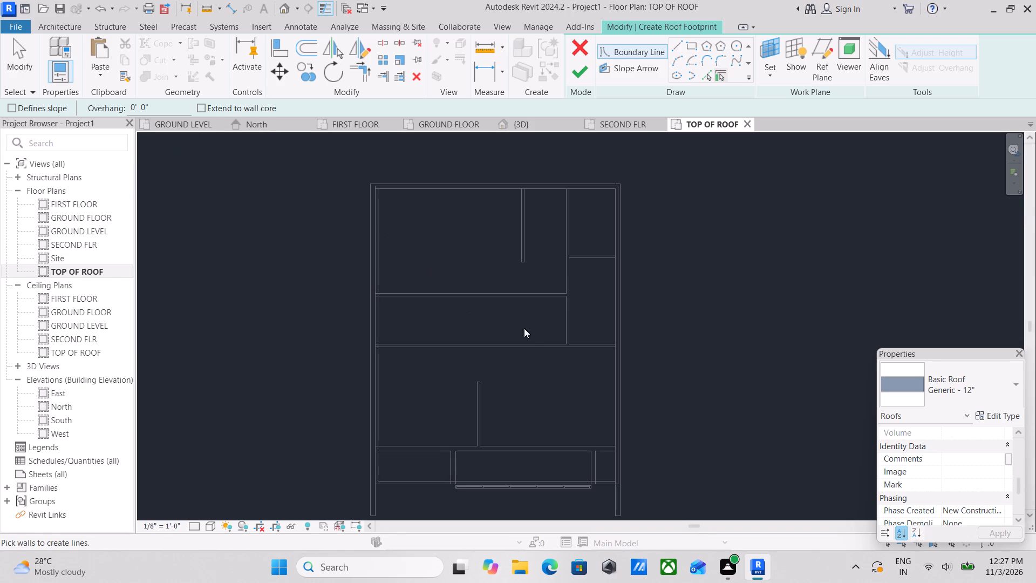
# Duplicate the Generic - 12" roof type as ROOFING 1'.
pyautogui.click(1000, 414)
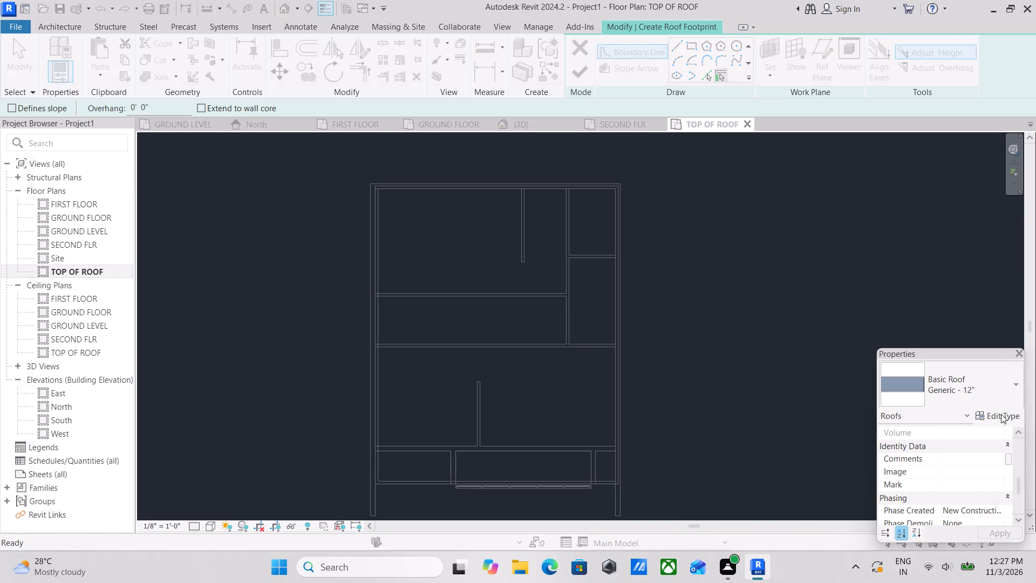
pyautogui.click(983, 132)
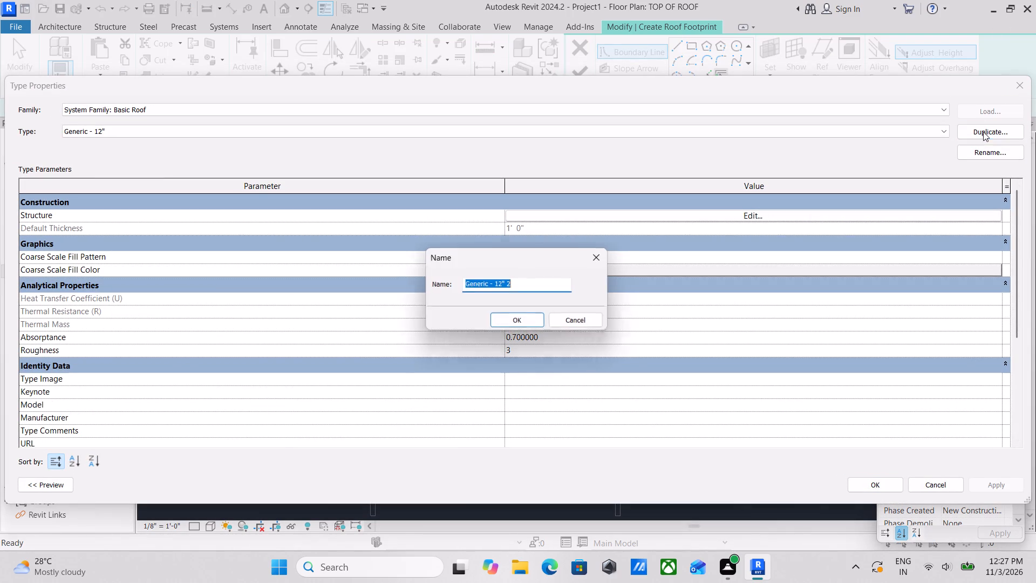
pyautogui.press('BackSpace')
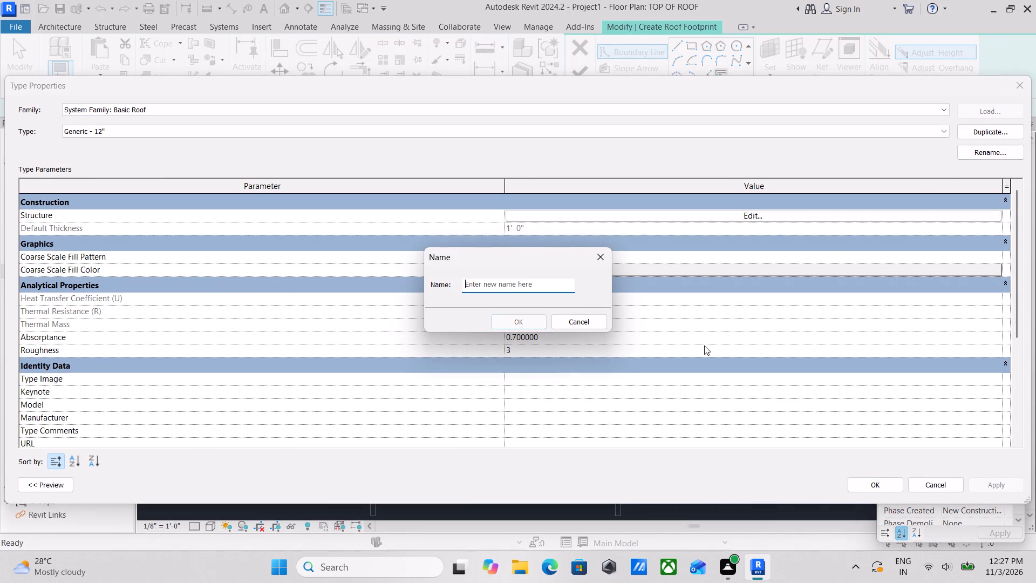
pyautogui.write('TOP')
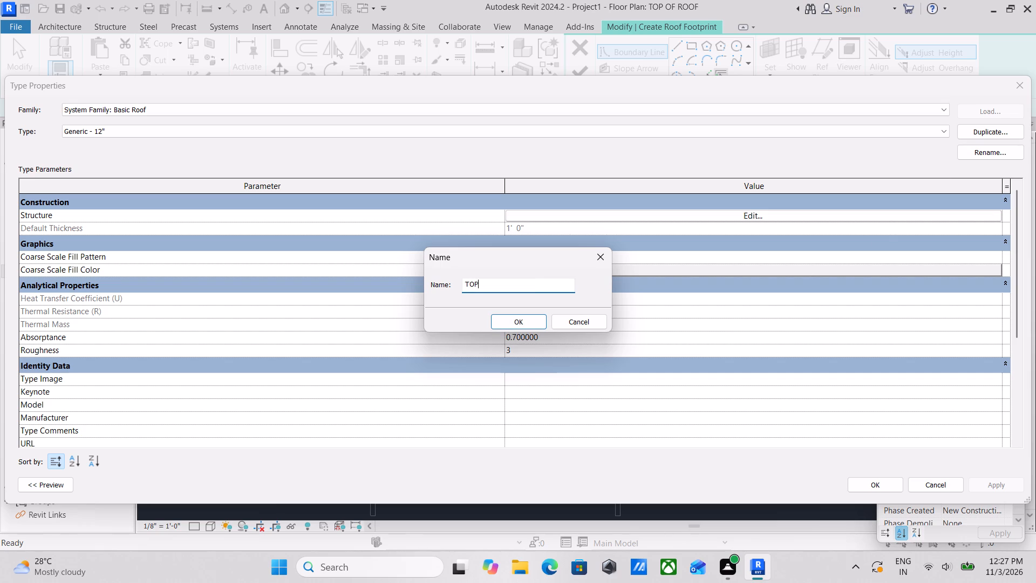
pyautogui.press('BackSpace')
pyautogui.press('BackSpace')
pyautogui.press('BackSpace')
pyautogui.write('ROOFING')
pyautogui.press('space')
pyautogui.write("1'")
pyautogui.click(514, 325)
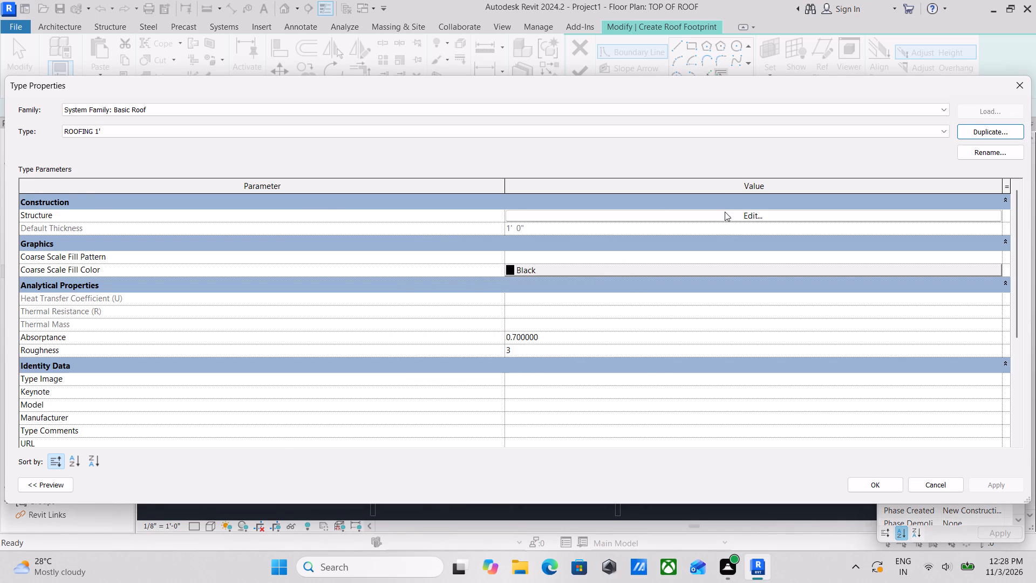
# From the structure layer of the ROOFING 1' type, rename the material WALL PAINT(1) as 'ROOOFING.
pyautogui.click(725, 211)
pyautogui.click(476, 210)
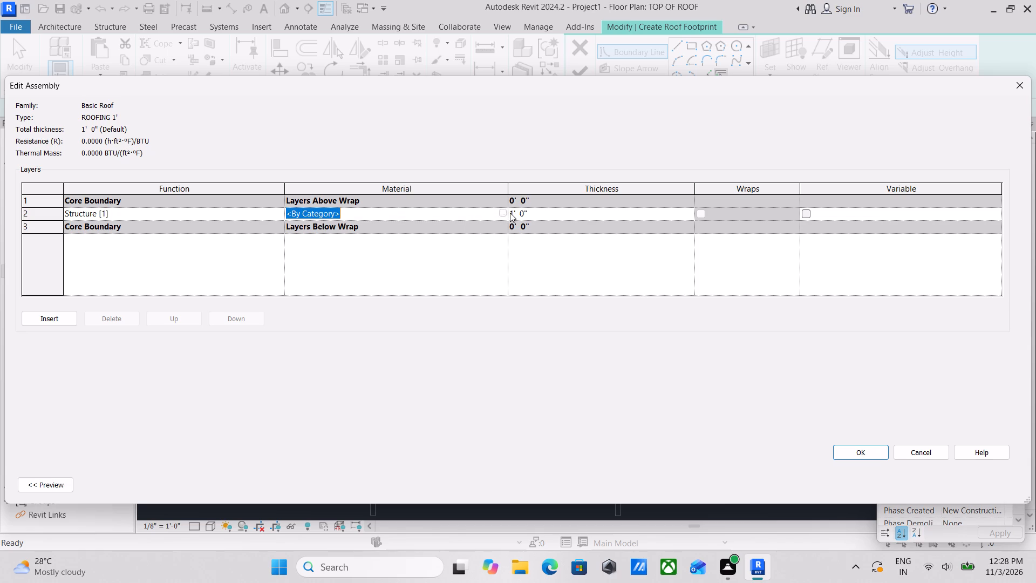
pyautogui.click(508, 213)
pyautogui.click(501, 212)
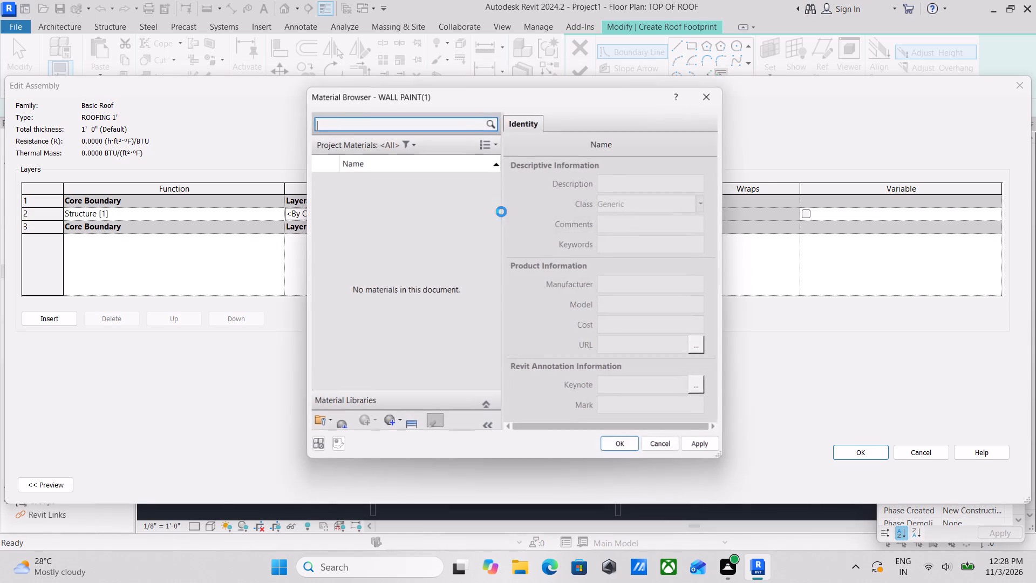
pyautogui.click(343, 415)
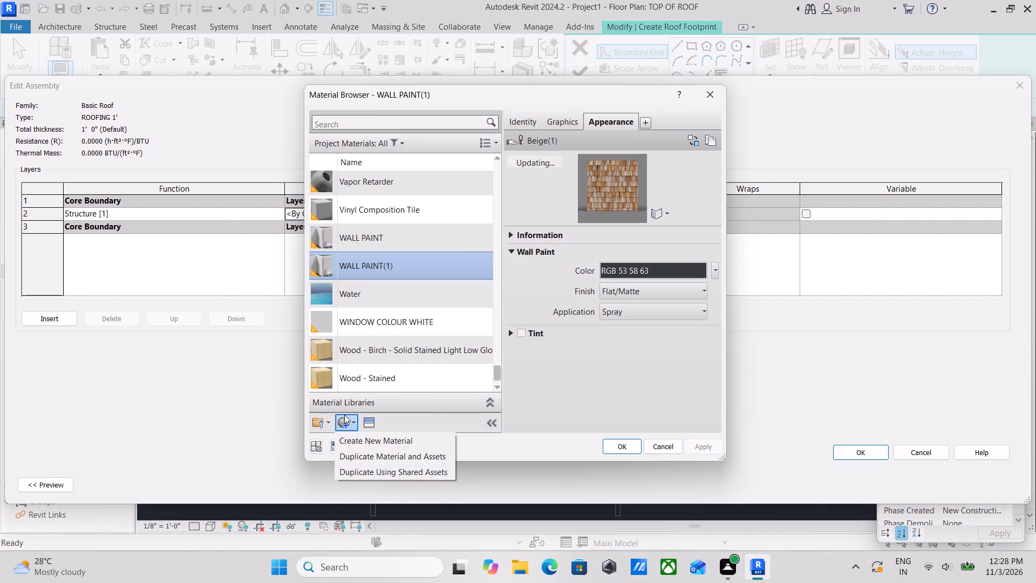
pyautogui.click(415, 259)
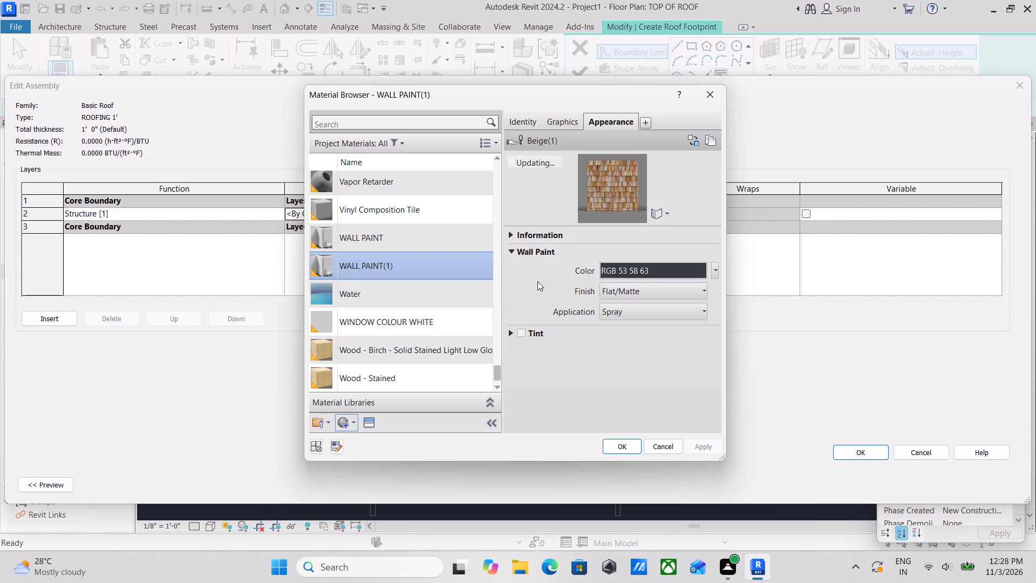
pyautogui.click(631, 268)
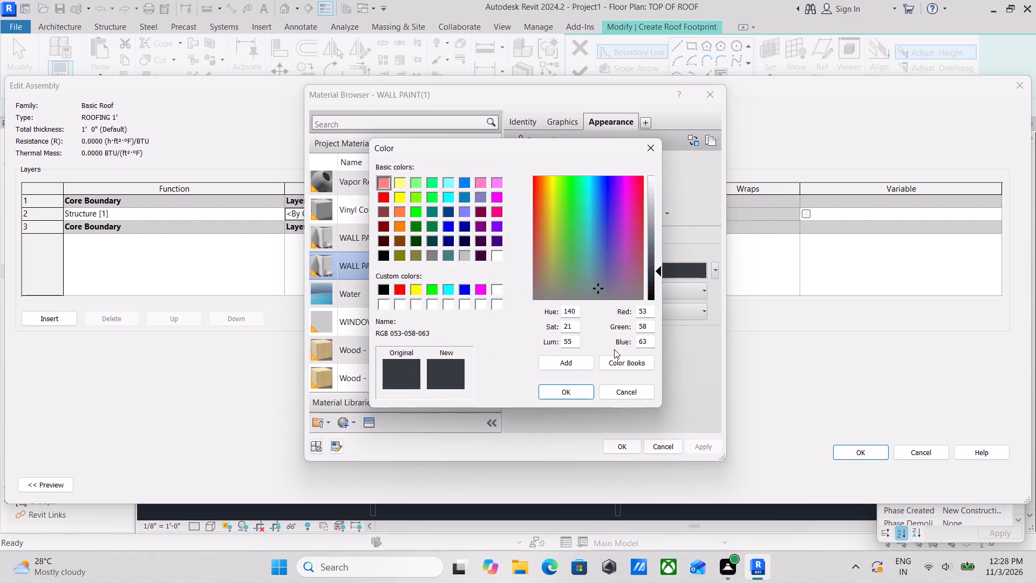
pyautogui.click(575, 388)
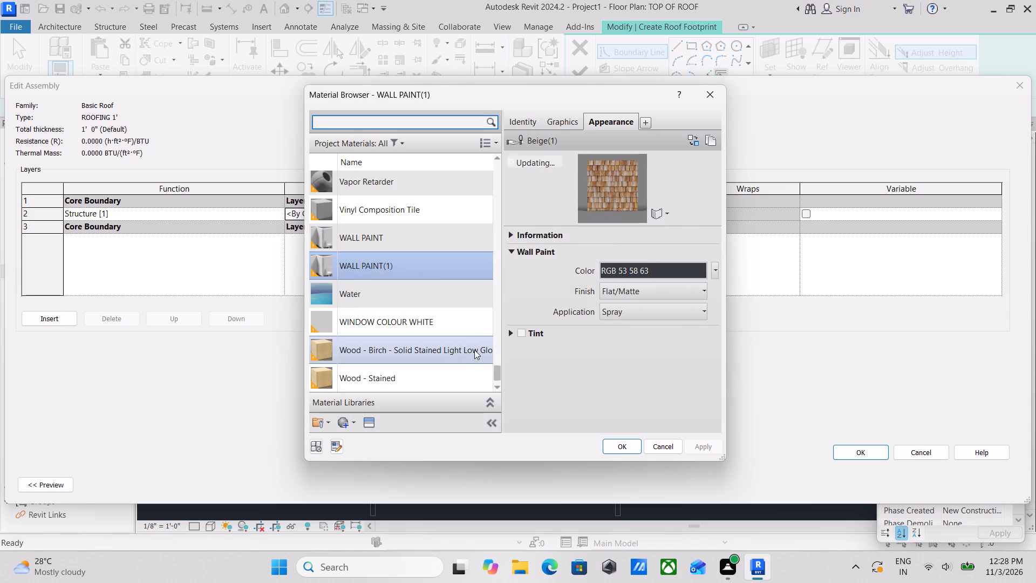
pyautogui.rightClick(369, 268)
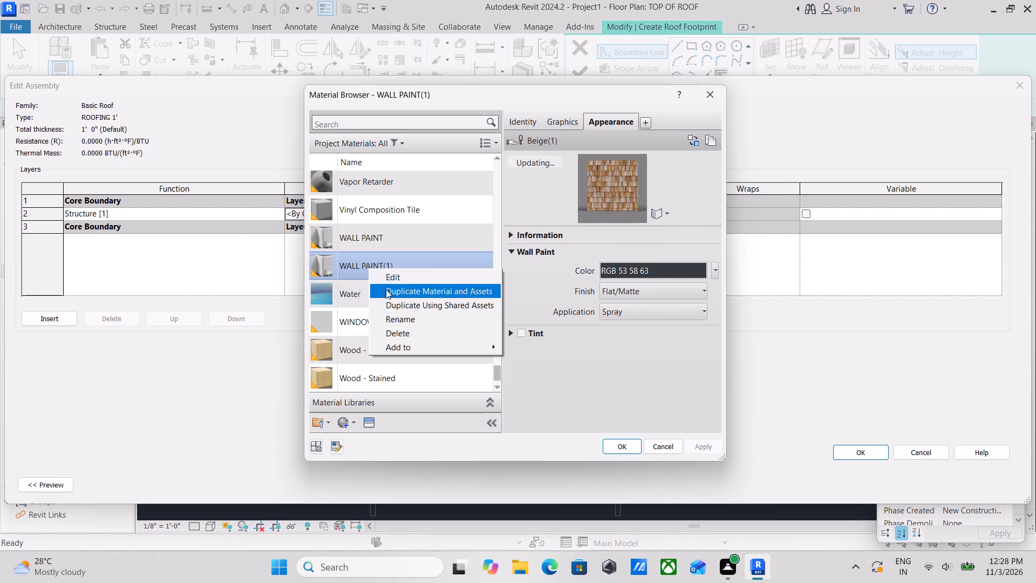
pyautogui.click(398, 320)
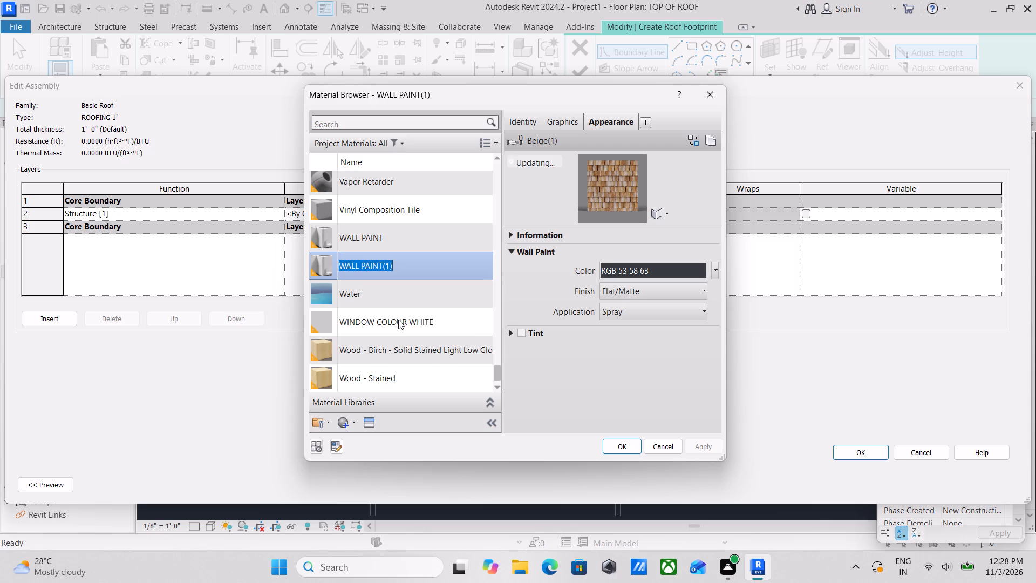
pyautogui.write("'ROOOFI")
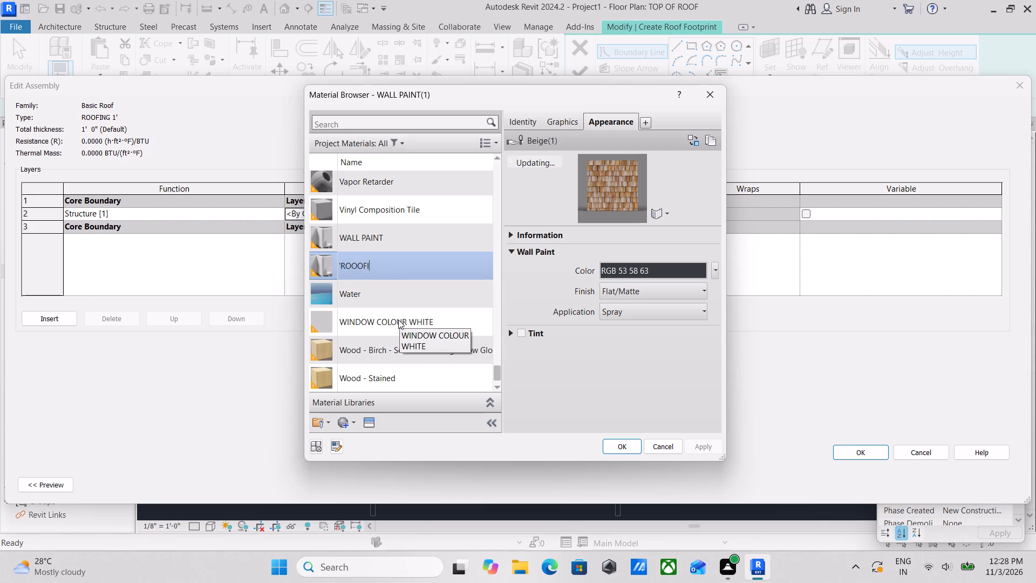
pyautogui.write('NG')
pyautogui.click(617, 443)
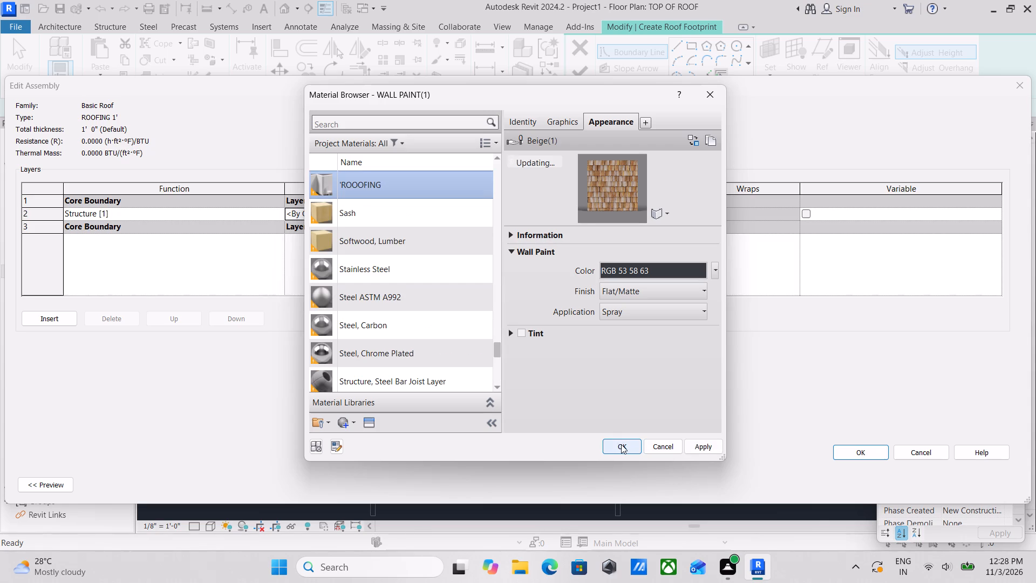
# Assign the 'ROOOFING material to the roof's structure layer and accept the type settings.
pyautogui.click(621, 444)
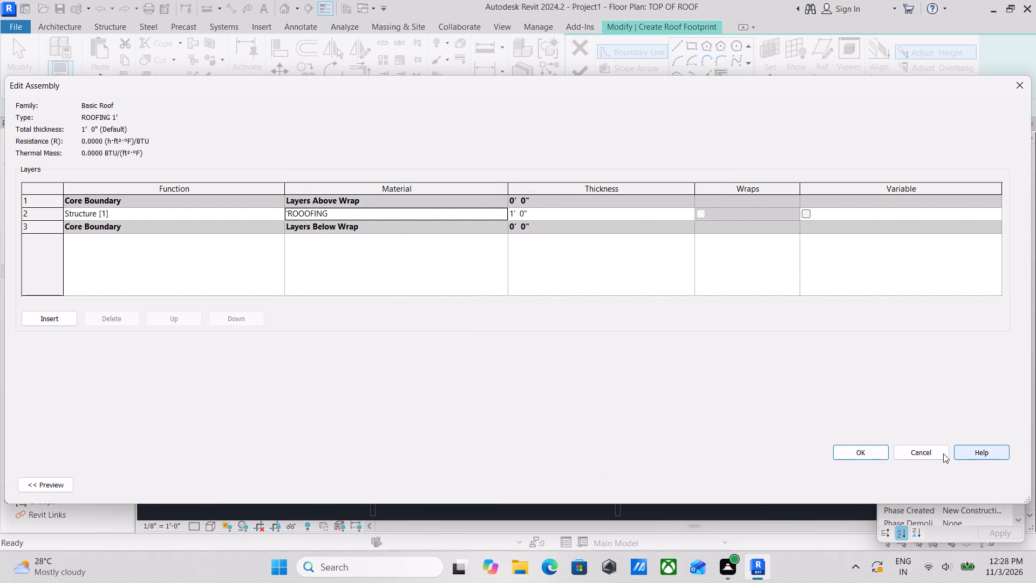
pyautogui.click(855, 451)
pyautogui.click(1011, 489)
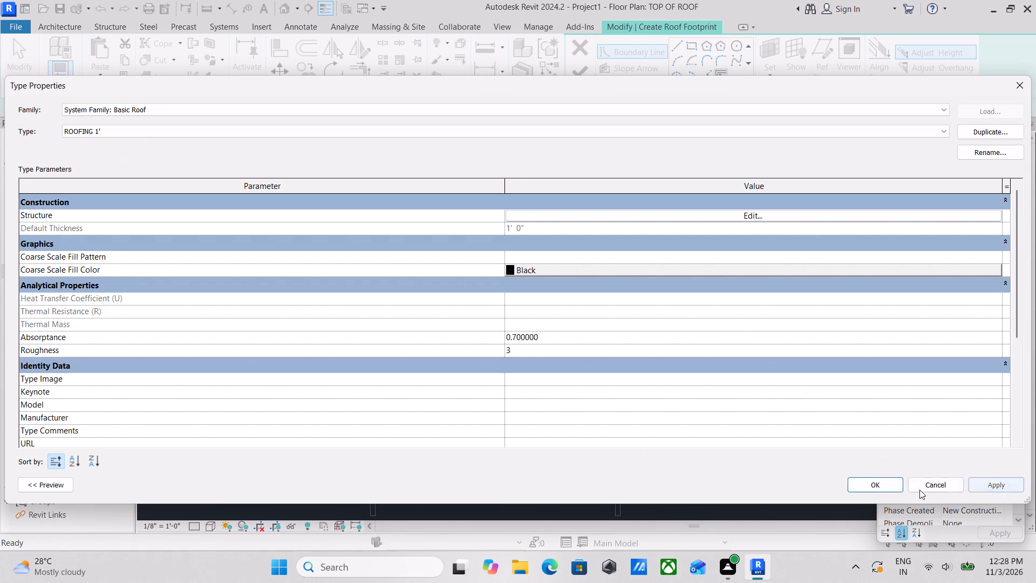
pyautogui.click(865, 486)
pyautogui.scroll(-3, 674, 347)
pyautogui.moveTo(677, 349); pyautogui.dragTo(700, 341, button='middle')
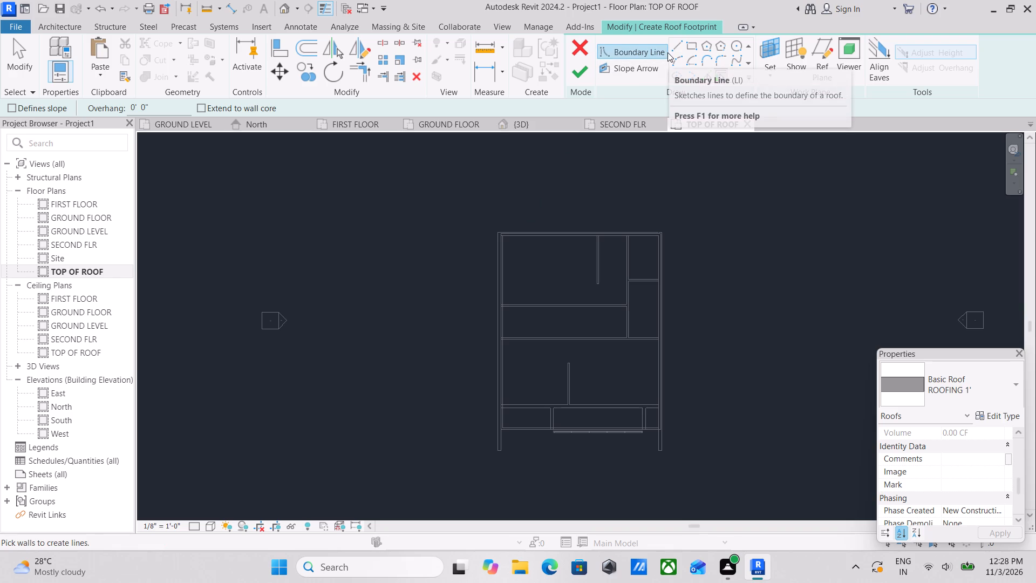
# Sketch a rectangular roof boundary overhanging the rear wall about 7'-1" and the east wall about 6'-8", then finish without attaching walls.
pyautogui.click(689, 40)
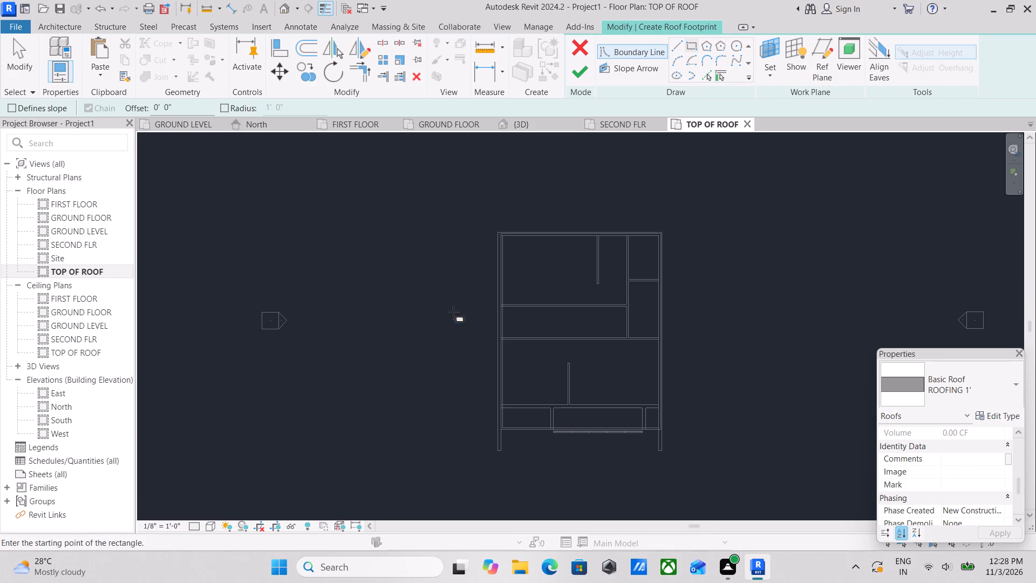
pyautogui.scroll(3, 462, 293)
pyautogui.moveTo(465, 284); pyautogui.dragTo(452, 273, button='middle')
pyautogui.scroll(-3, 458, 257)
pyautogui.middleClick(460, 249)
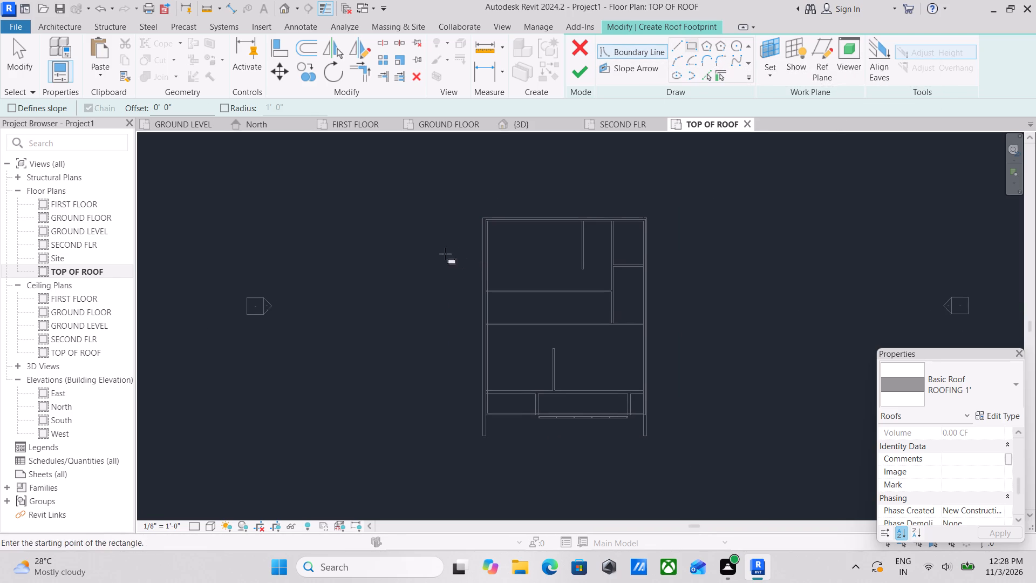
pyautogui.click(459, 189)
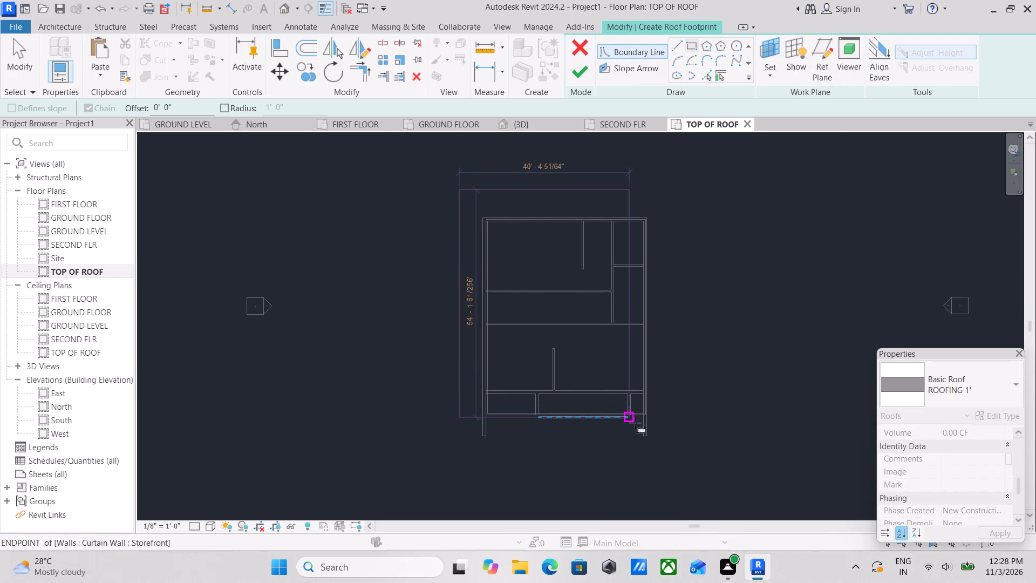
pyautogui.click(673, 440)
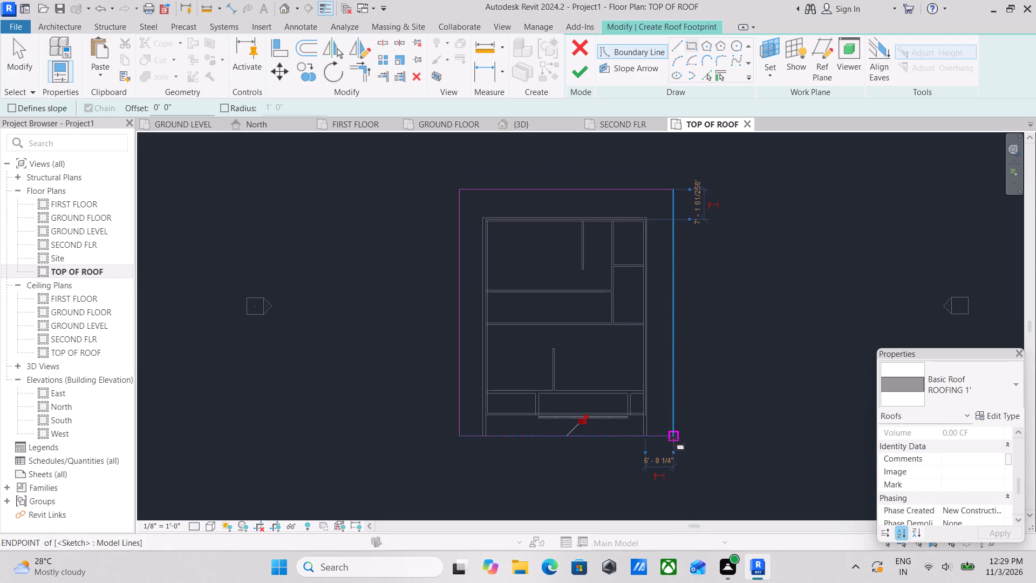
pyautogui.click(582, 72)
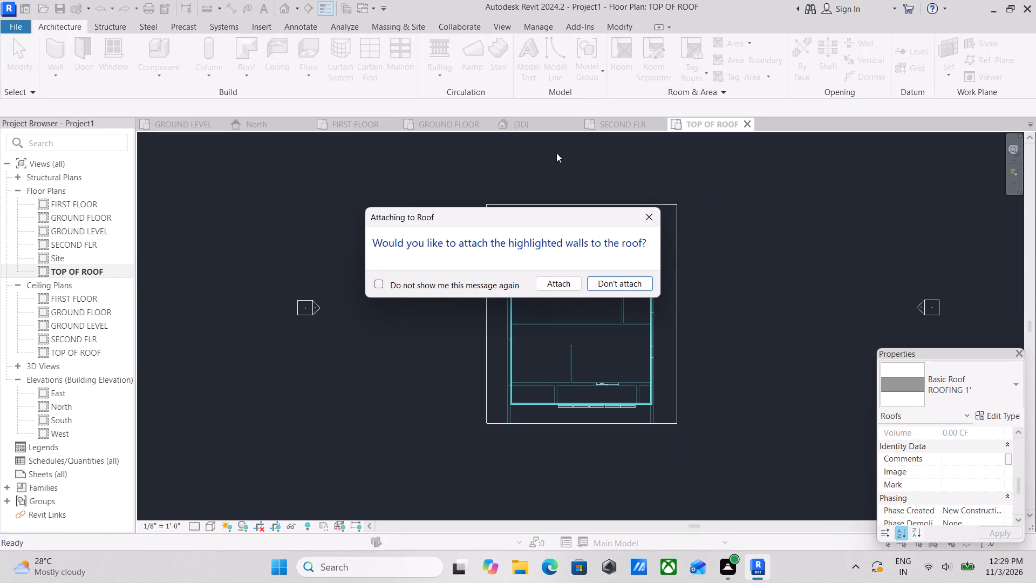
pyautogui.click(613, 286)
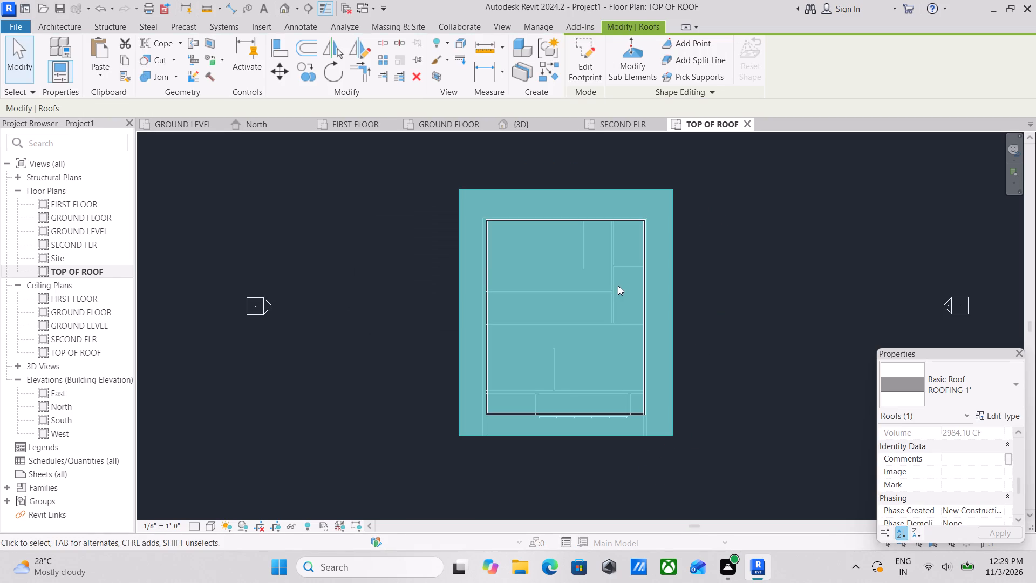
# In the 3D view, set the ROOFING 1' roof's base offset from TOP OF ROOF to 4'.
pyautogui.scroll(-3, 531, 140)
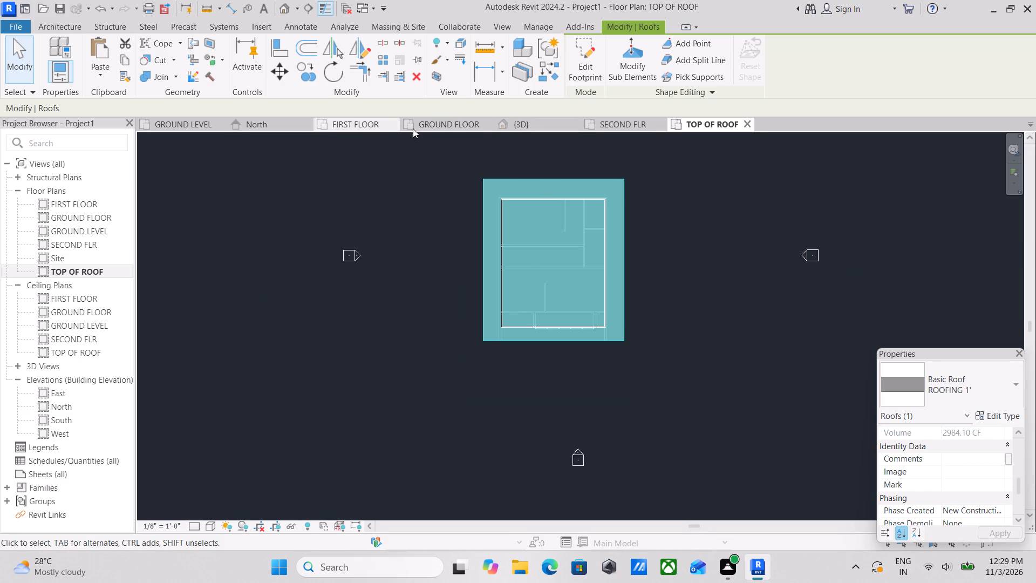
pyautogui.click(523, 120)
pyautogui.scroll(-1, 555, 268)
pyautogui.press('Escape')
pyautogui.scroll(-1, 579, 339)
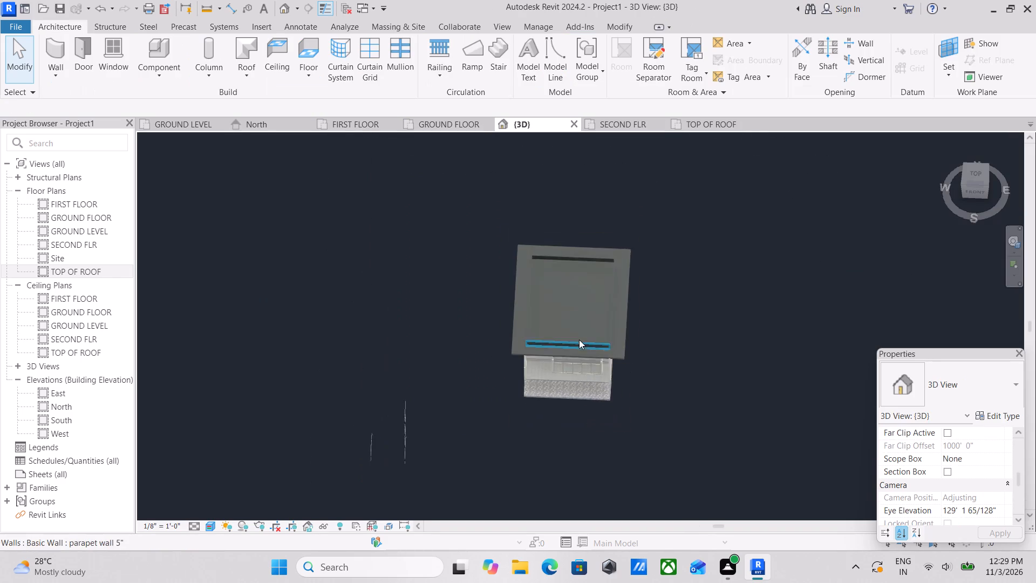
pyautogui.scroll(-1, 579, 340)
pyautogui.keyDown('shift'); pyautogui.moveTo(589, 378); pyautogui.dragTo(394, 83, button='middle'); pyautogui.keyUp('shift')
pyautogui.scroll(1, 577, 328)
pyautogui.keyDown('shift'); pyautogui.moveTo(577, 327); pyautogui.dragTo(627, 381, button='middle'); pyautogui.keyUp('shift')
pyautogui.click(651, 291)
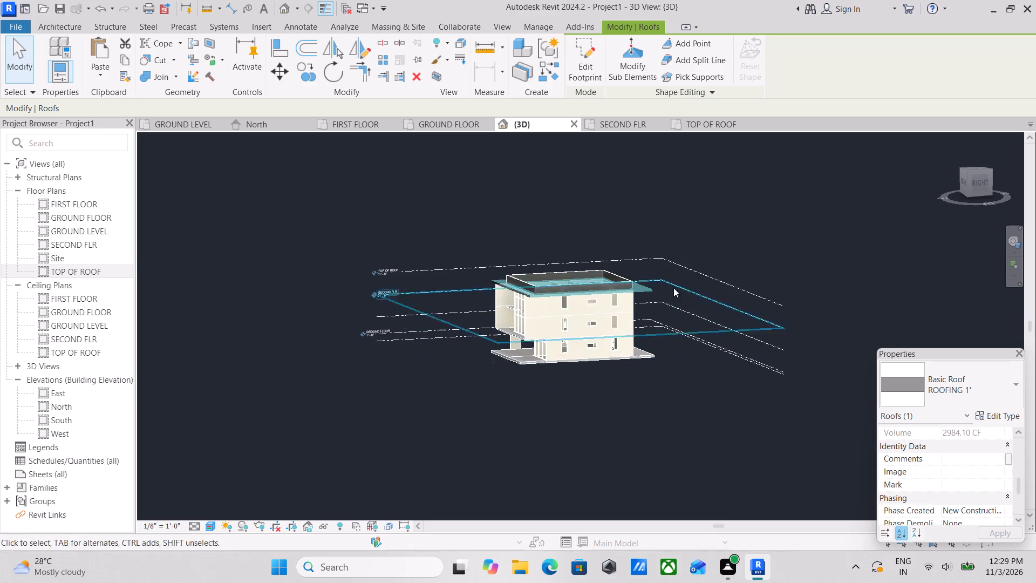
pyautogui.scroll(3, 662, 269)
pyautogui.scroll(2, 442, 318)
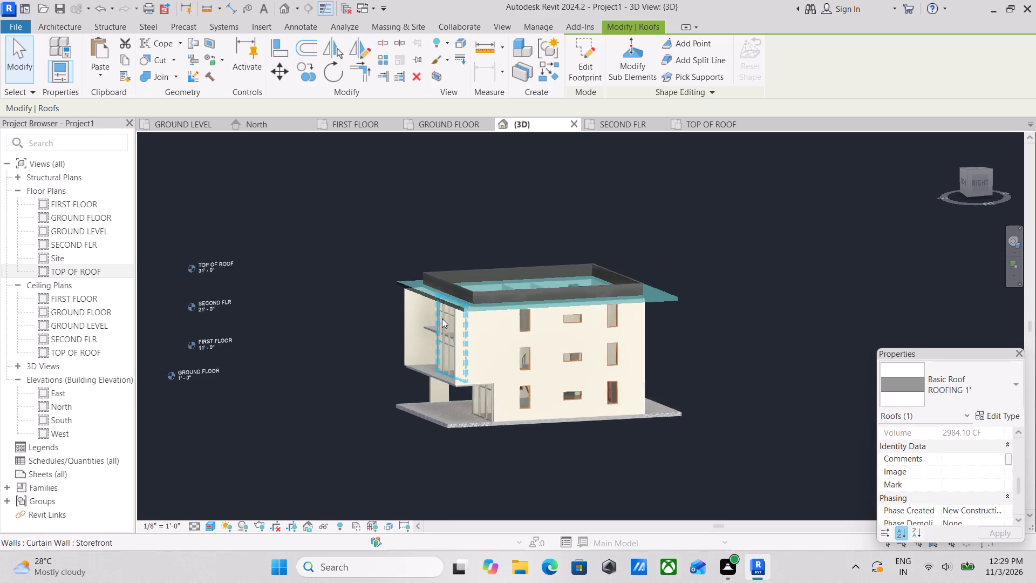
pyautogui.scroll(4, 442, 318)
pyautogui.moveTo(484, 266); pyautogui.dragTo(414, 324, button='middle')
pyautogui.scroll(-2, 463, 322)
pyautogui.moveTo(463, 322); pyautogui.dragTo(454, 345, button='middle')
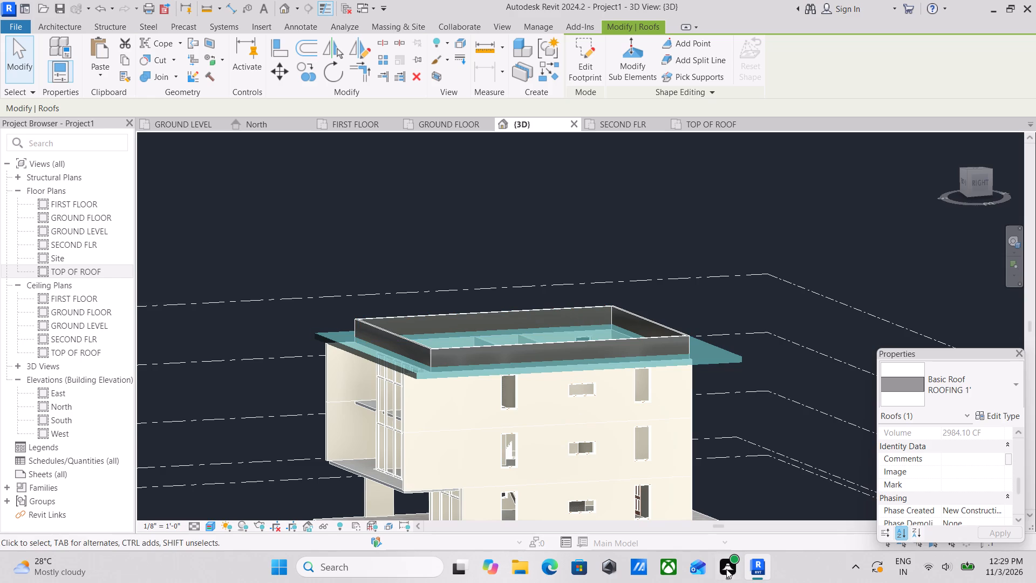
pyautogui.scroll(-2, 935, 458)
pyautogui.scroll(-2, 958, 496)
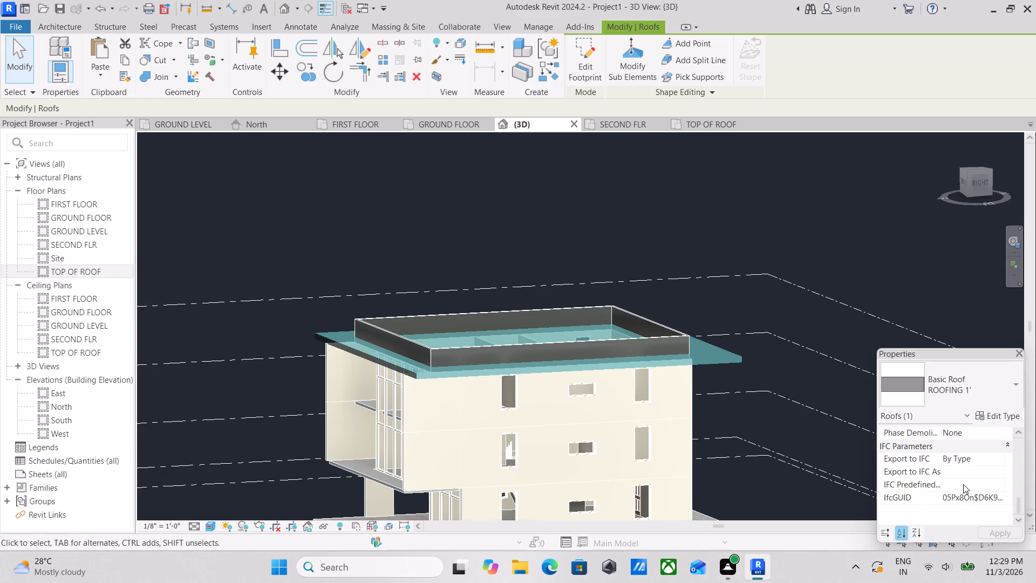
pyautogui.scroll(2, 963, 483)
pyautogui.scroll(-2, 973, 476)
pyautogui.scroll(3, 974, 472)
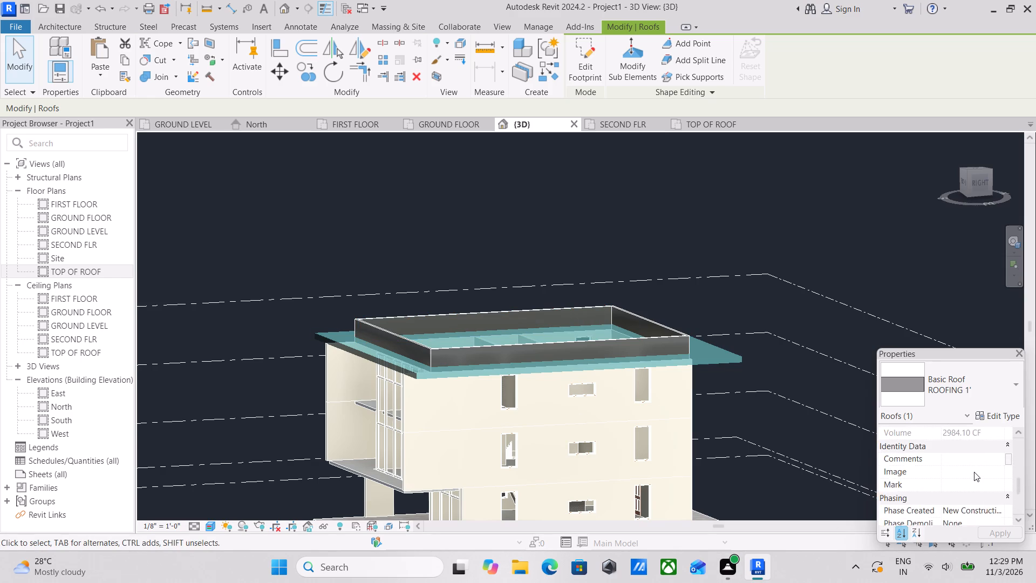
pyautogui.scroll(5, 974, 472)
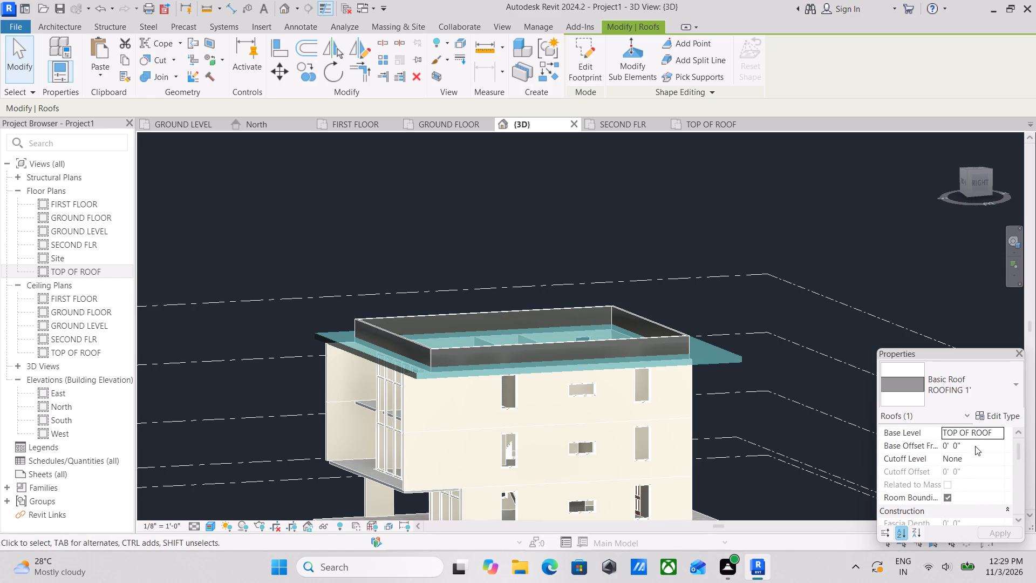
pyautogui.click(975, 444)
pyautogui.write("4'")
pyautogui.press('Return')
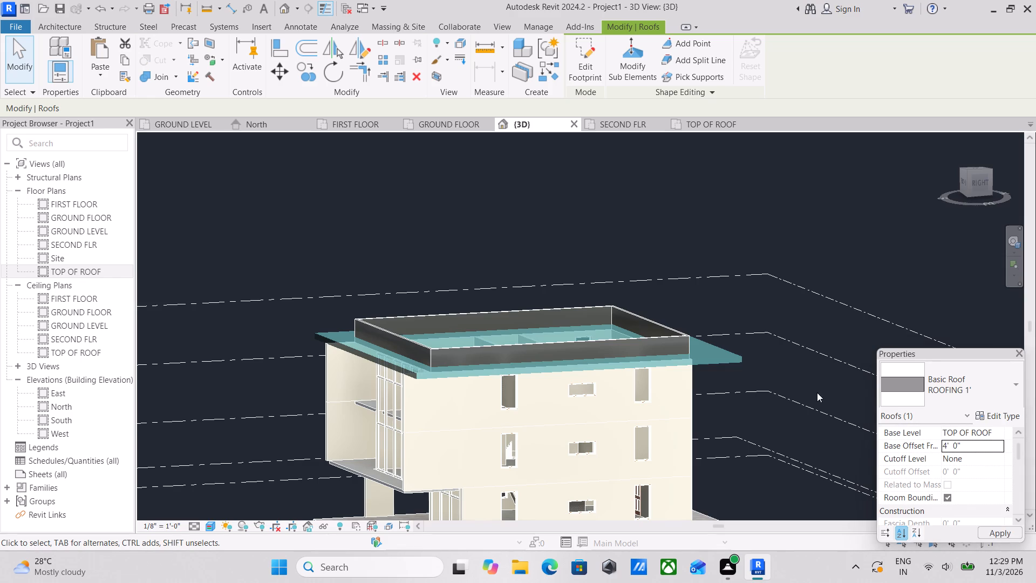
pyautogui.press('Escape')
# Examine the raised roof, its overhangs and the building facades from several angles in 3D.
pyautogui.scroll(-2, 464, 379)
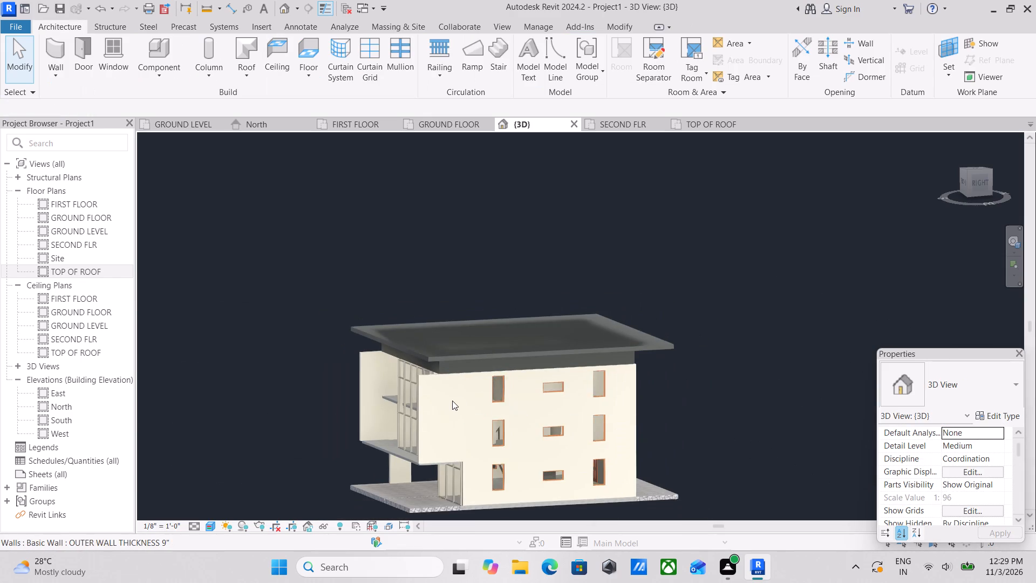
pyautogui.scroll(-2, 450, 402)
pyautogui.keyDown('shift'); pyautogui.moveTo(449, 403); pyautogui.dragTo(647, 369, button='middle'); pyautogui.keyUp('shift')
pyautogui.scroll(2, 482, 389)
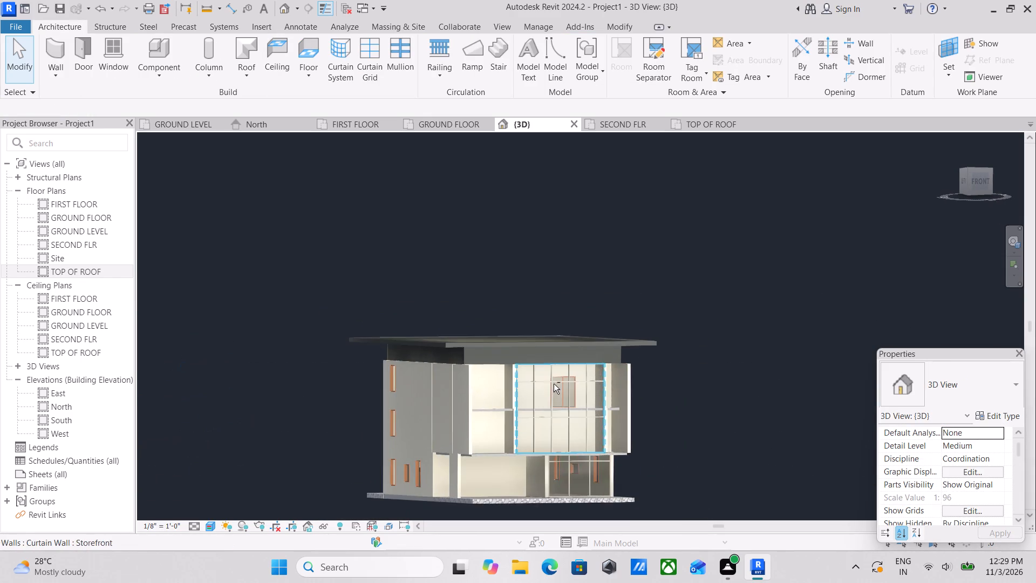
pyautogui.keyDown('shift'); pyautogui.moveTo(554, 384); pyautogui.dragTo(489, 544, button='middle'); pyautogui.keyUp('shift')
pyautogui.keyDown('shift'); pyautogui.moveTo(518, 497); pyautogui.dragTo(546, 518, button='middle'); pyautogui.keyUp('shift')
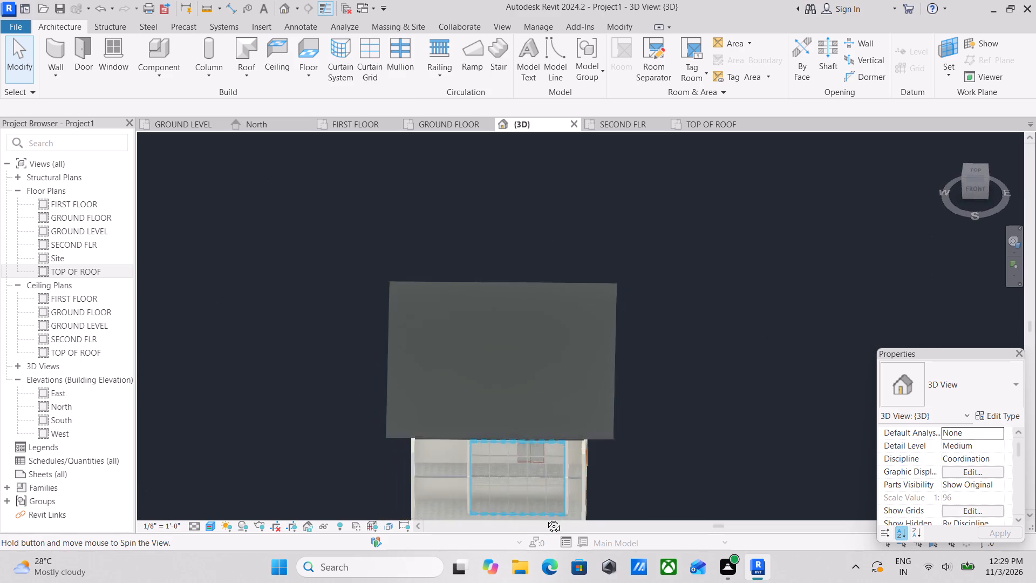
pyautogui.keyDown('shift'); pyautogui.moveTo(546, 518); pyautogui.dragTo(623, 355, button='middle'); pyautogui.keyUp('shift')
pyautogui.keyDown('shift'); pyautogui.moveTo(582, 416); pyautogui.dragTo(412, 356, button='middle'); pyautogui.keyUp('shift')
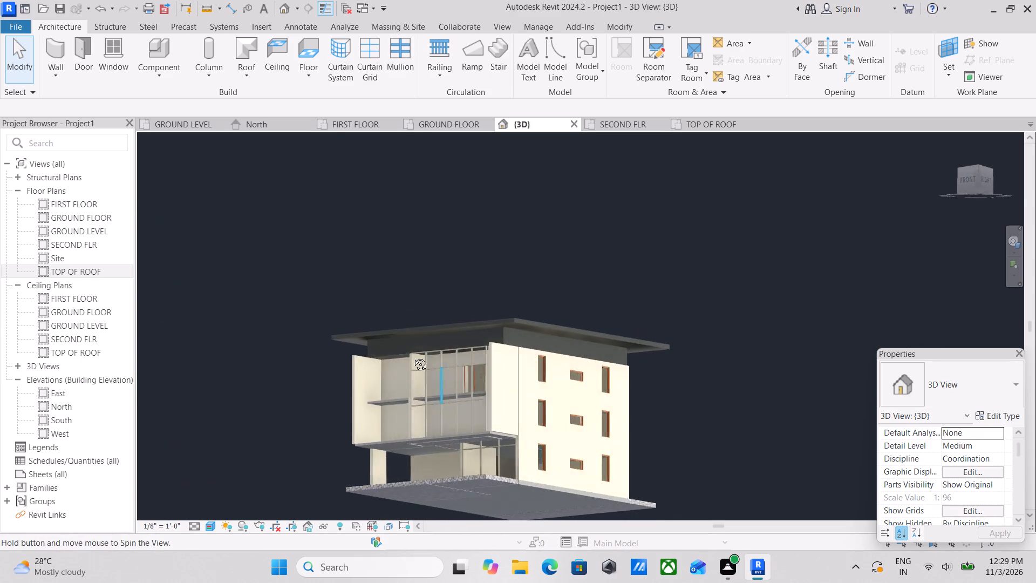
pyautogui.keyDown('shift'); pyautogui.moveTo(412, 356); pyautogui.dragTo(363, 371, button='middle'); pyautogui.keyUp('shift')
pyautogui.scroll(3, 416, 433)
pyautogui.keyDown('shift'); pyautogui.moveTo(445, 409); pyautogui.dragTo(499, 482, button='middle'); pyautogui.keyUp('shift')
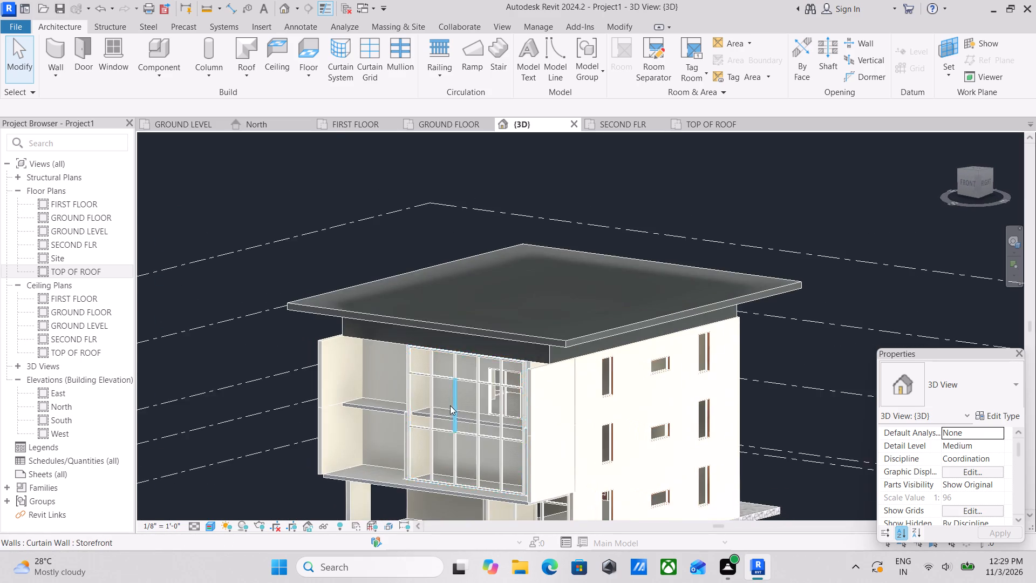
pyautogui.scroll(3, 449, 404)
pyautogui.moveTo(444, 386); pyautogui.dragTo(465, 441, button='middle')
pyautogui.scroll(1, 411, 387)
pyautogui.keyDown('shift'); pyautogui.moveTo(411, 387); pyautogui.dragTo(507, 333, button='middle'); pyautogui.keyUp('shift')
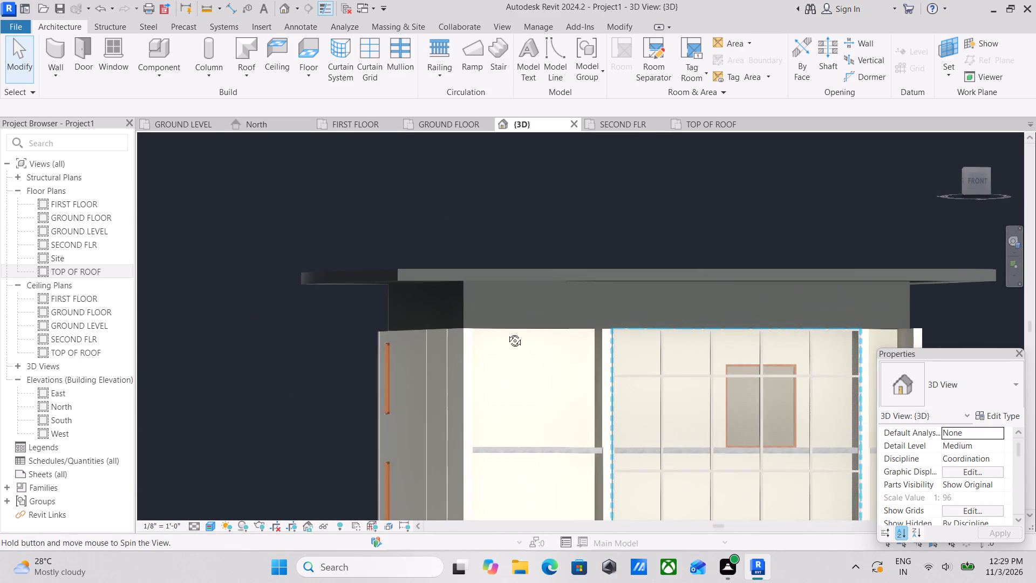
pyautogui.keyDown('shift'); pyautogui.moveTo(507, 333); pyautogui.dragTo(453, 348, button='middle'); pyautogui.keyUp('shift')
pyautogui.scroll(-2, 536, 408)
pyautogui.moveTo(536, 408); pyautogui.dragTo(486, 304, button='middle')
pyautogui.moveTo(563, 426); pyautogui.dragTo(558, 389, button='middle')
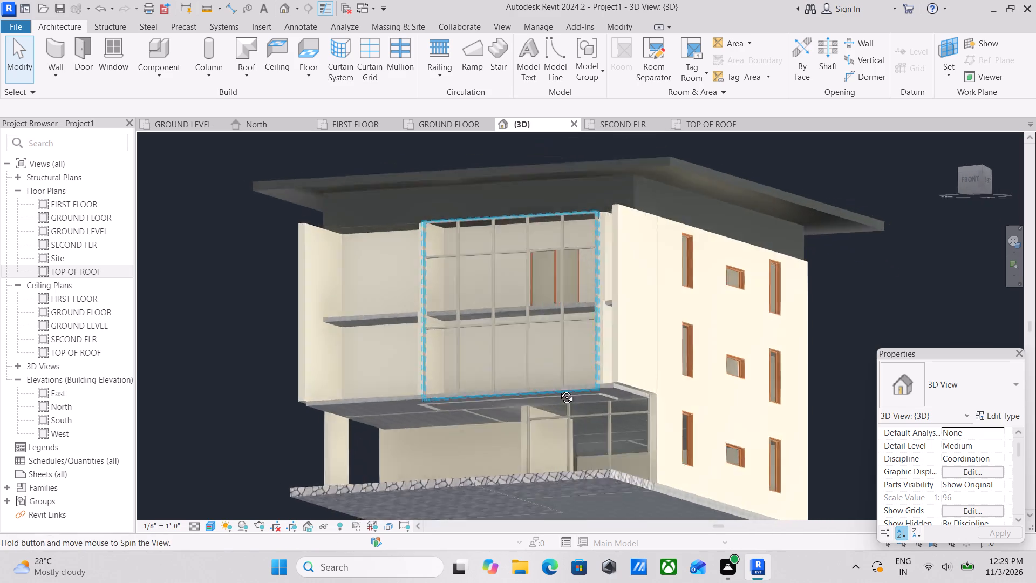
pyautogui.moveTo(558, 389); pyautogui.dragTo(590, 436, button='middle')
pyautogui.scroll(-1, 647, 433)
pyautogui.moveTo(647, 432); pyautogui.dragTo(550, 423, button='middle')
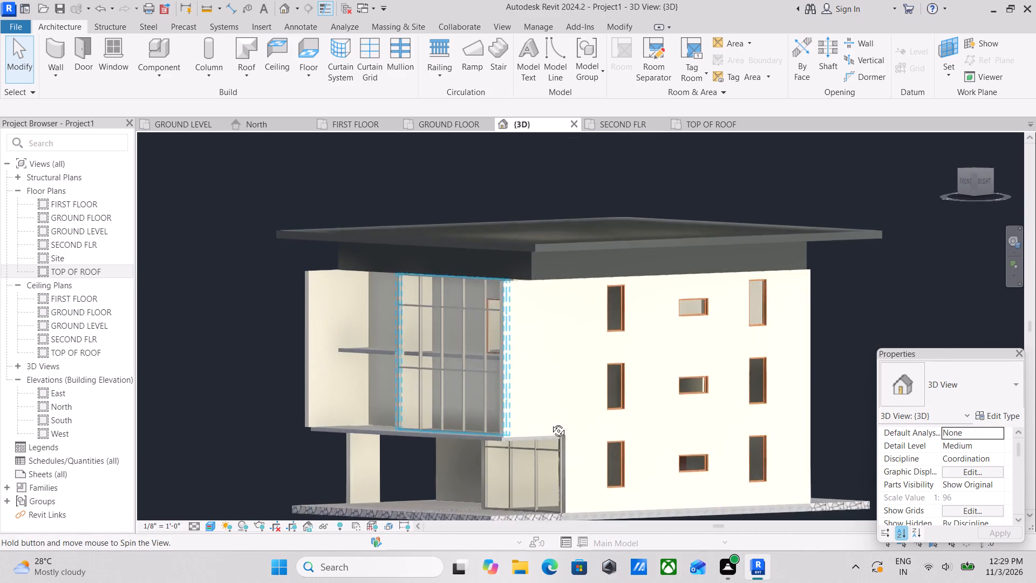
pyautogui.moveTo(550, 423); pyautogui.dragTo(612, 458, button='middle')
pyautogui.keyDown('shift'); pyautogui.moveTo(609, 421); pyautogui.dragTo(618, 422, button='middle'); pyautogui.keyUp('shift')
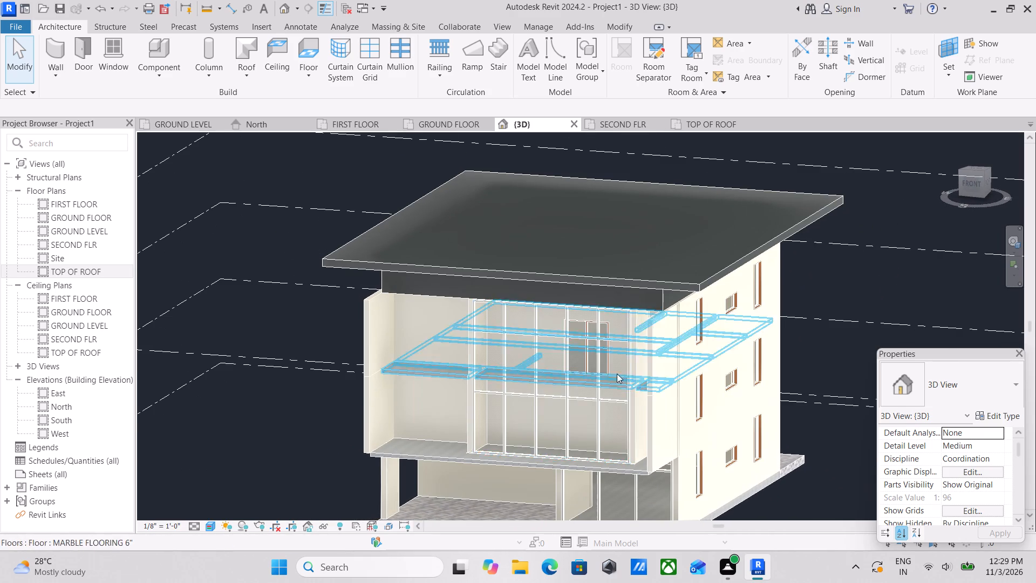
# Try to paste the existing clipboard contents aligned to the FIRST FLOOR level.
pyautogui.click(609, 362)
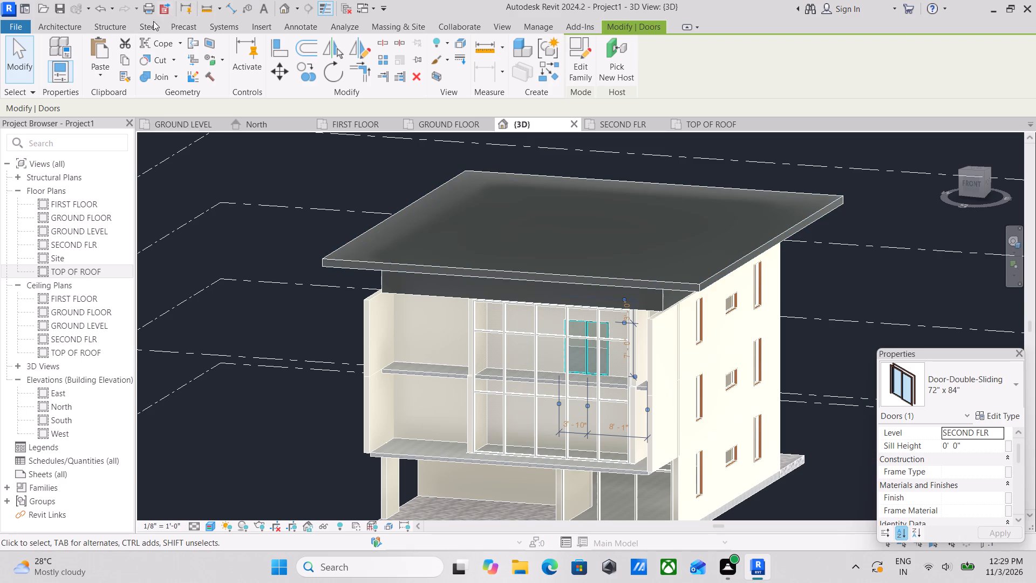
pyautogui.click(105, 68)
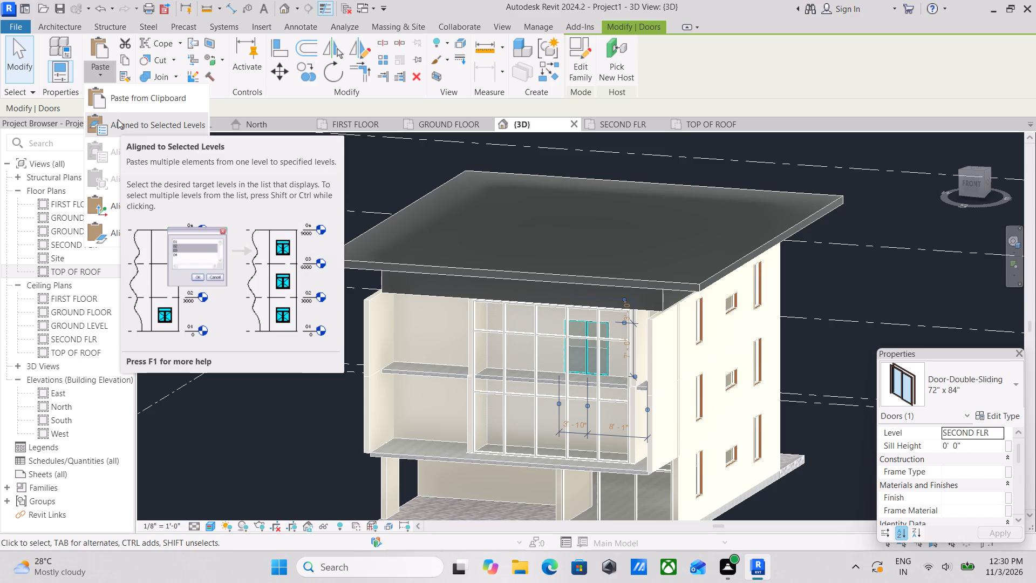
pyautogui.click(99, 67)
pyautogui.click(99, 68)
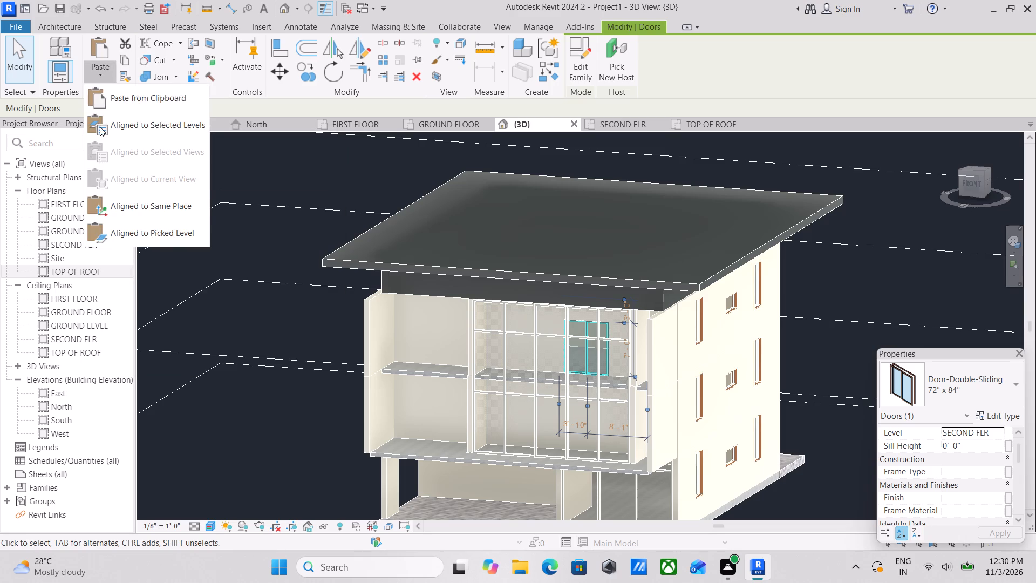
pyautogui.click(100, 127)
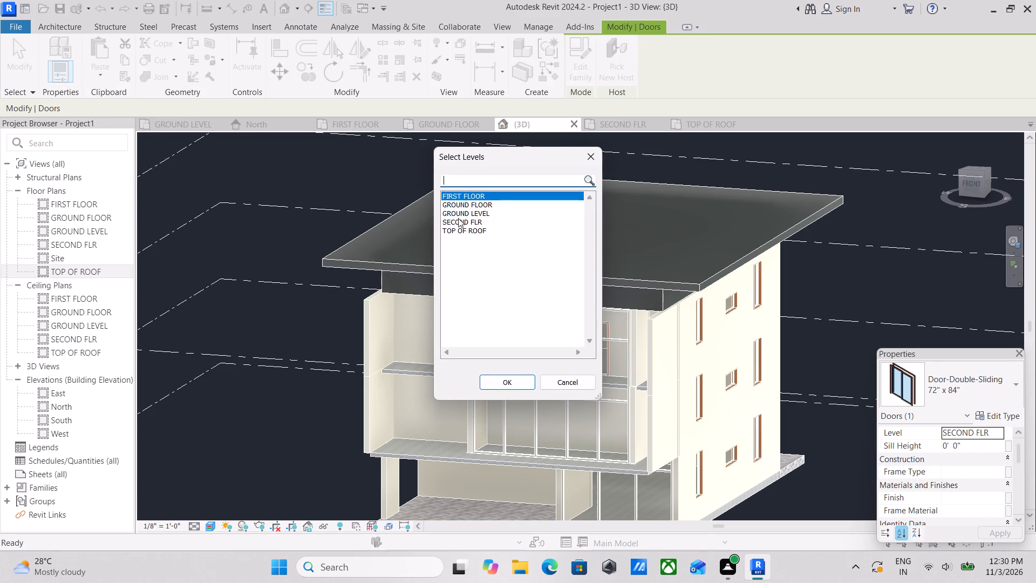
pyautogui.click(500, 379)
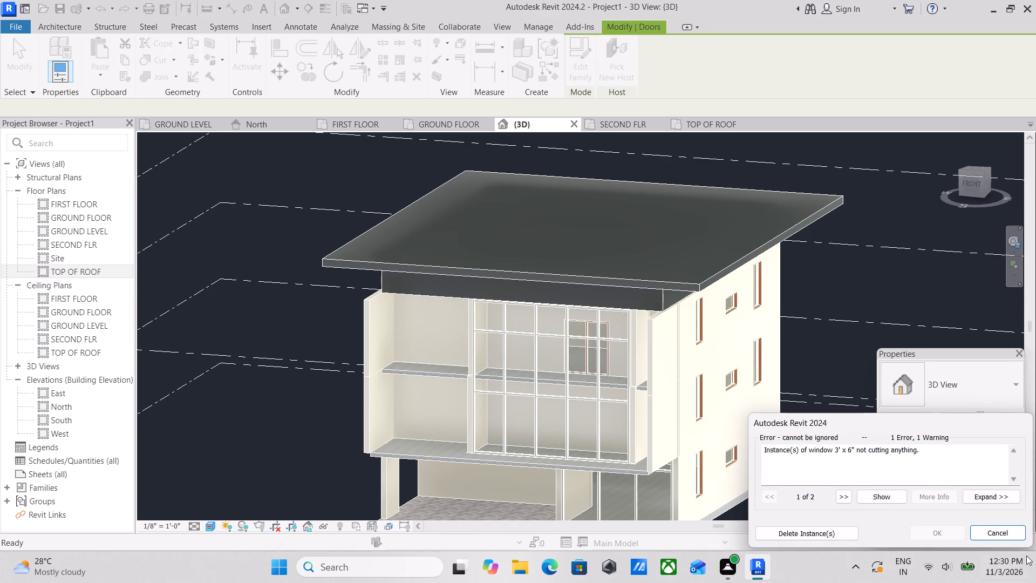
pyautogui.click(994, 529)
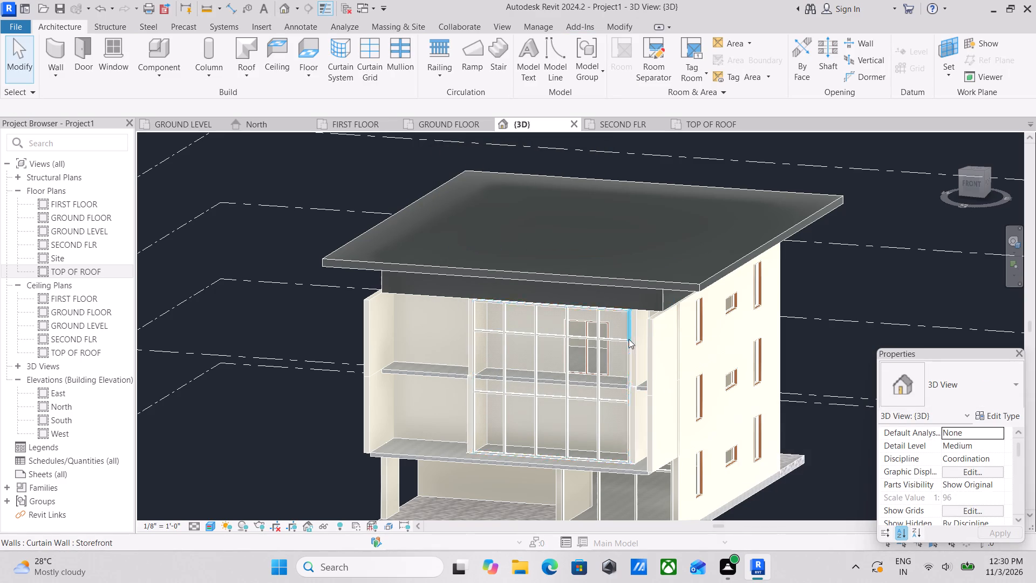
# Copy the 72" x 84" double sliding door on SECOND FLR and paste it aligned to the FIRST FLOOR level.
pyautogui.click(606, 355)
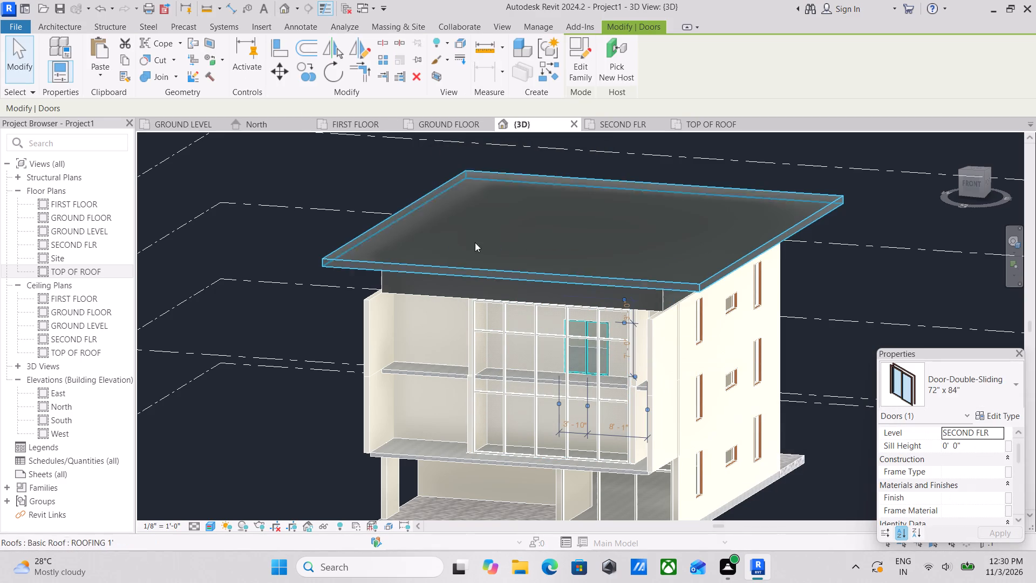
pyautogui.click(121, 63)
pyautogui.click(95, 74)
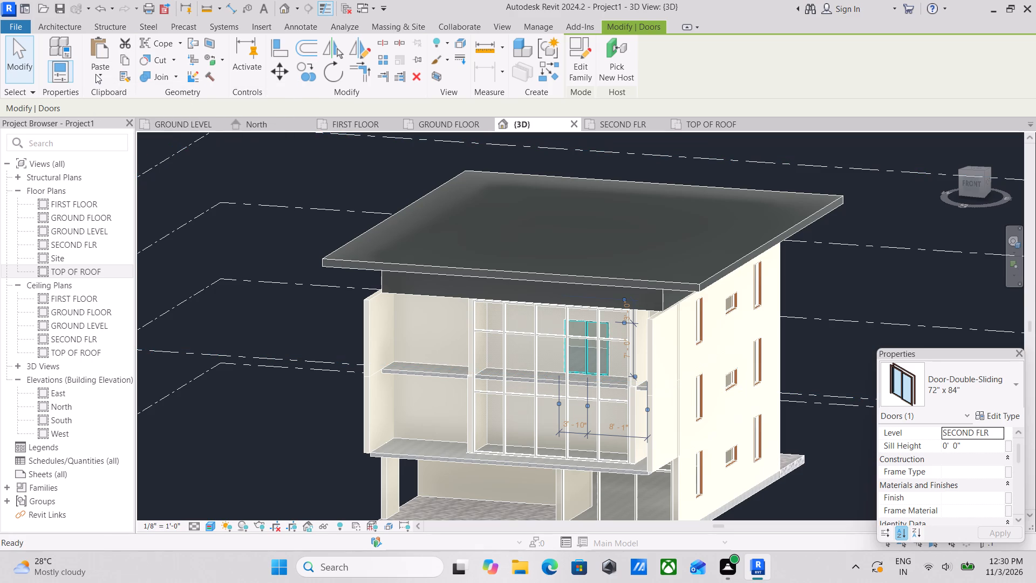
pyautogui.click(110, 121)
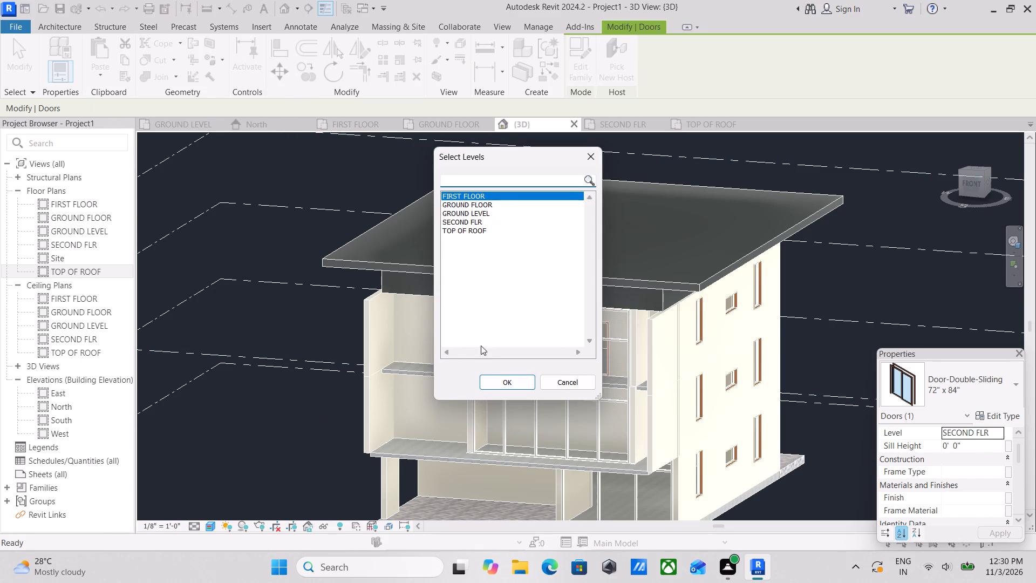
pyautogui.click(503, 383)
pyautogui.scroll(-2, 497, 395)
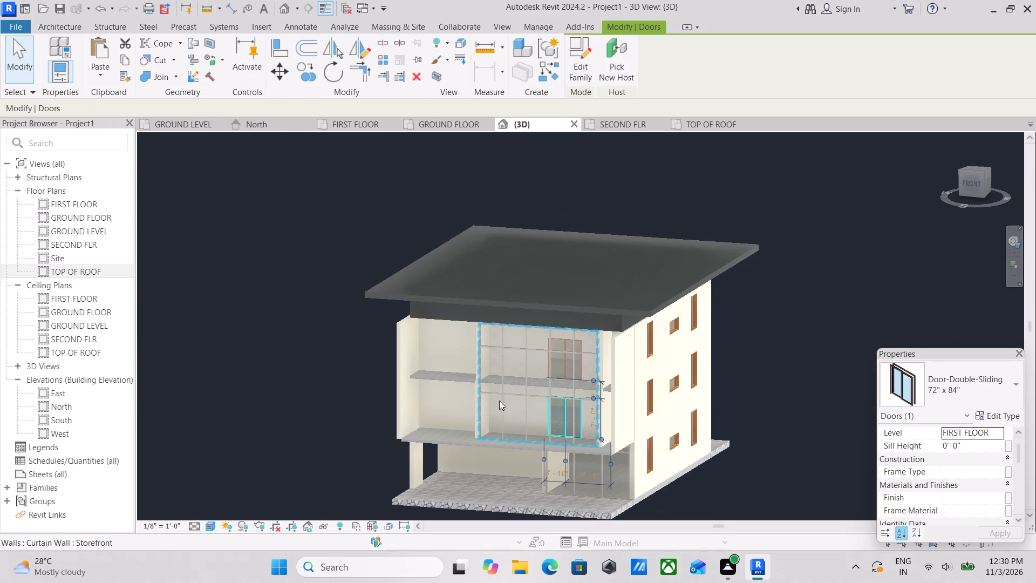
pyautogui.scroll(-2, 500, 401)
pyautogui.press('Escape')
pyautogui.scroll(-2, 526, 439)
pyautogui.keyDown('shift'); pyautogui.moveTo(510, 425); pyautogui.dragTo(555, 453, button='middle'); pyautogui.keyUp('shift')
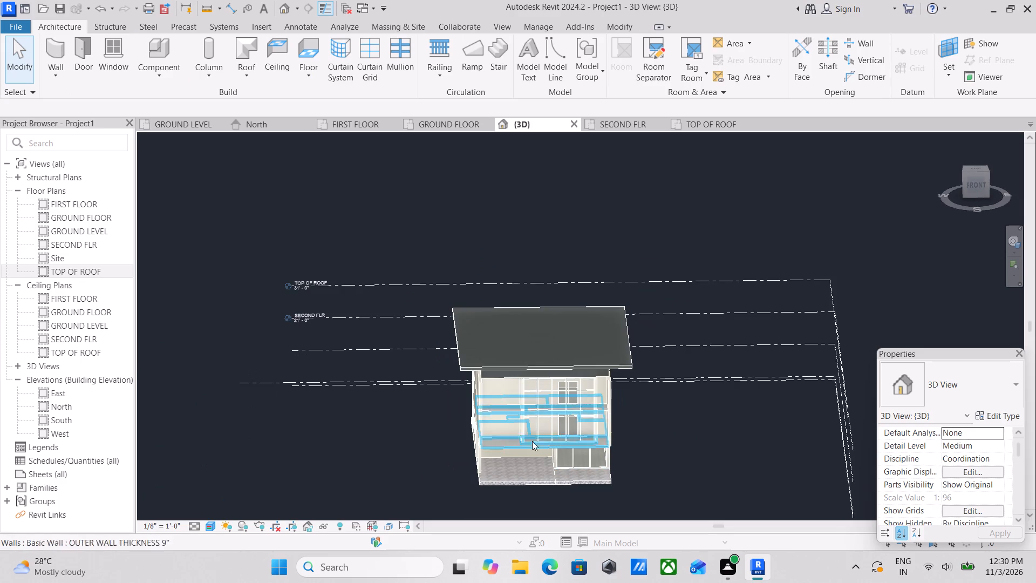
# Examine the sliding doors behind the front storefront curtain wall and the adjoining side facade in the 3D view.
pyautogui.scroll(3, 494, 421)
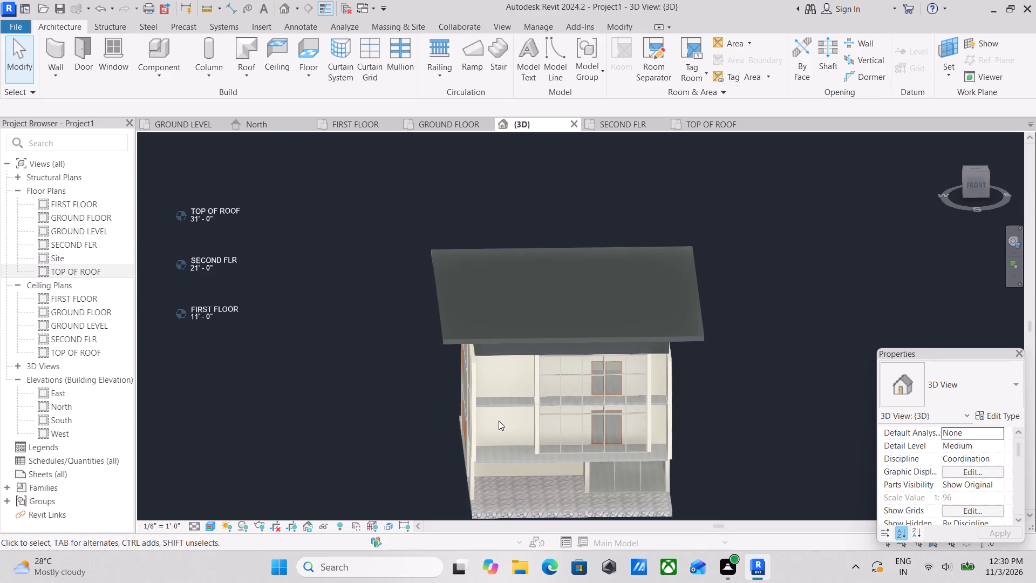
pyautogui.scroll(1, 499, 420)
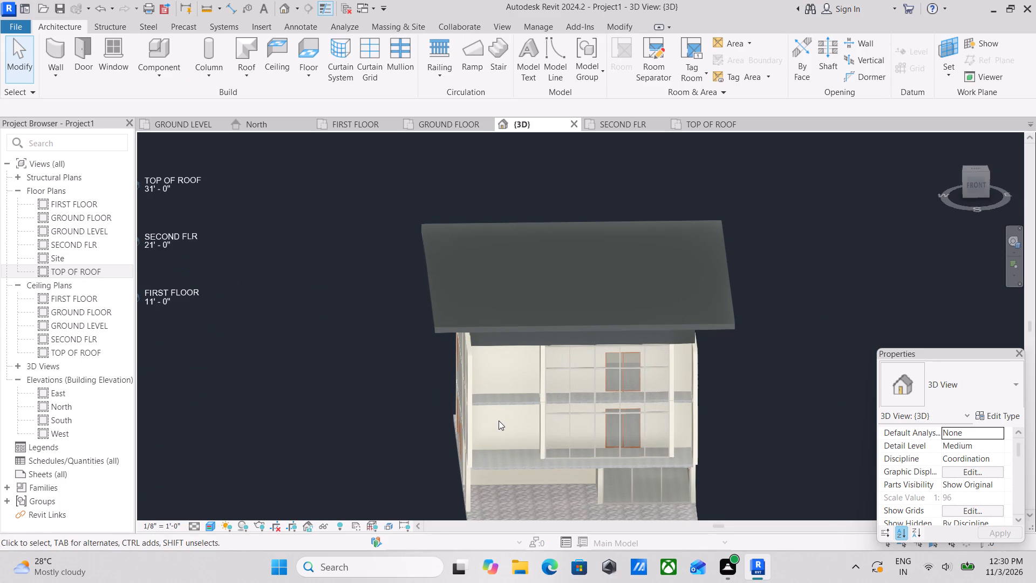
pyautogui.scroll(4, 515, 455)
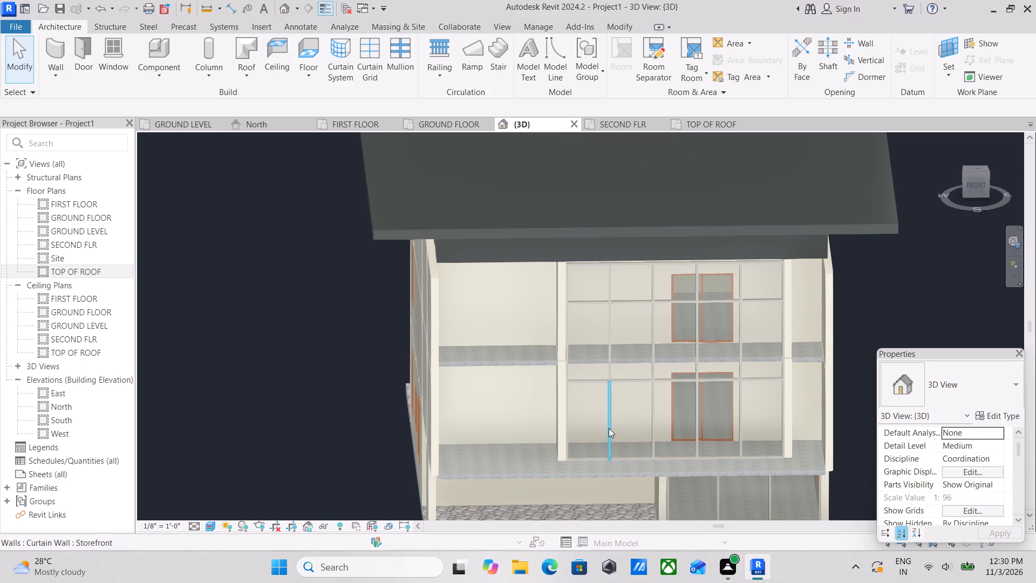
pyautogui.scroll(2, 609, 428)
pyautogui.scroll(-5, 615, 425)
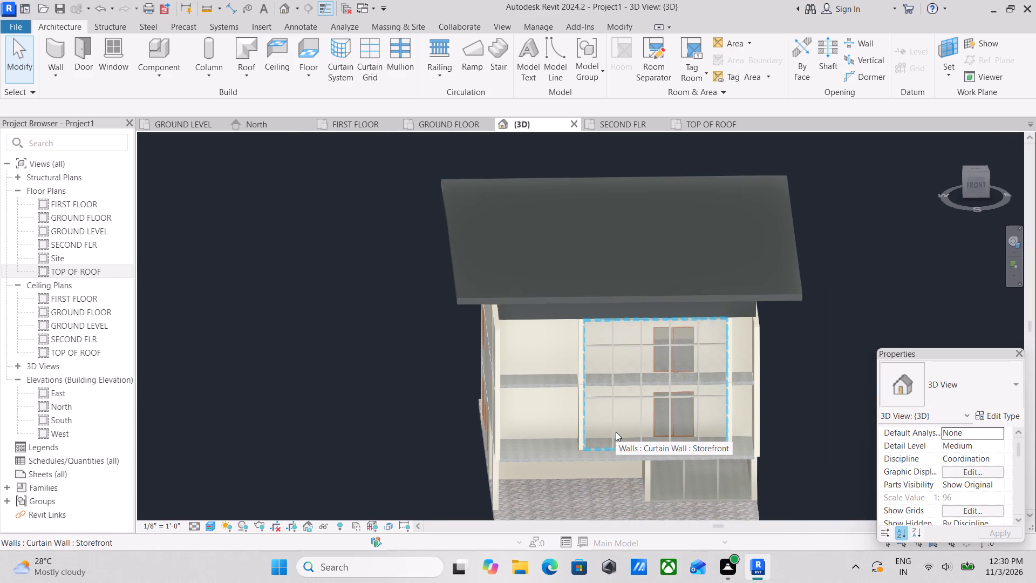
pyautogui.scroll(-3, 588, 420)
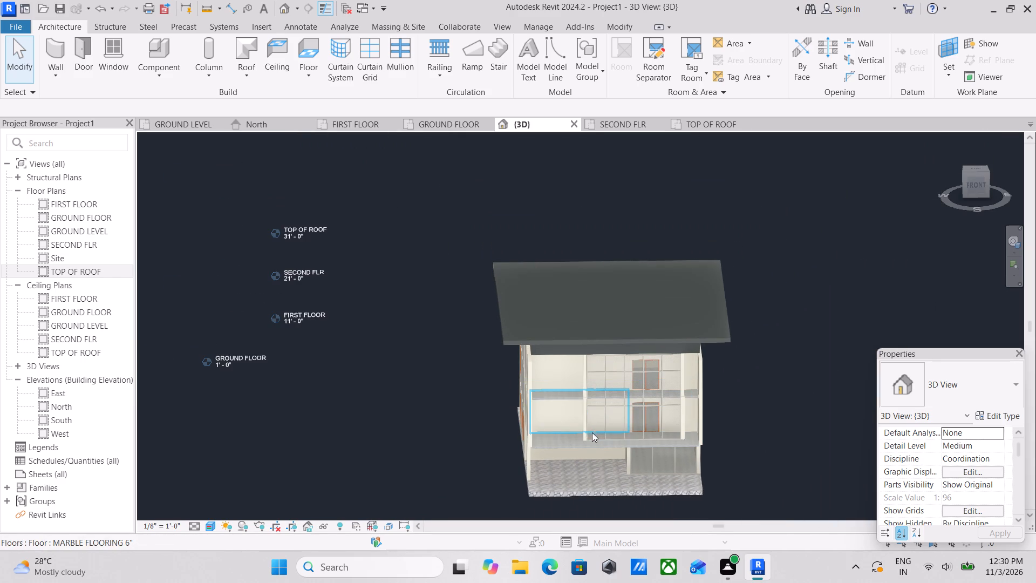
pyautogui.keyDown('shift'); pyautogui.moveTo(611, 432); pyautogui.dragTo(814, 388, button='middle'); pyautogui.keyUp('shift')
pyautogui.keyDown('shift'); pyautogui.moveTo(749, 397); pyautogui.dragTo(712, 409, button='middle'); pyautogui.keyUp('shift')
pyautogui.scroll(2, 718, 403)
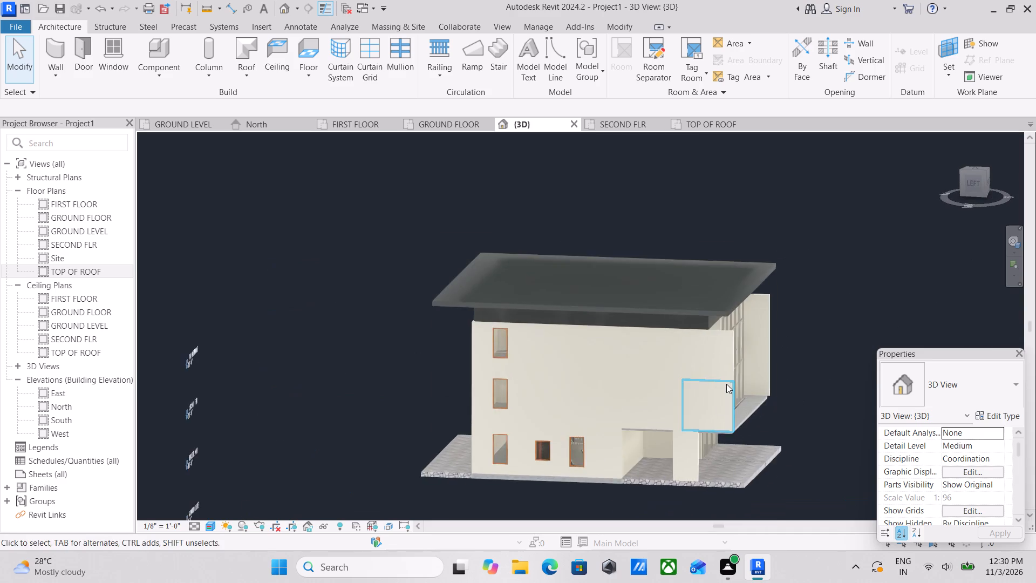
pyautogui.scroll(2, 726, 384)
pyautogui.keyDown('shift'); pyautogui.moveTo(731, 379); pyautogui.dragTo(711, 388, button='middle'); pyautogui.keyUp('shift')
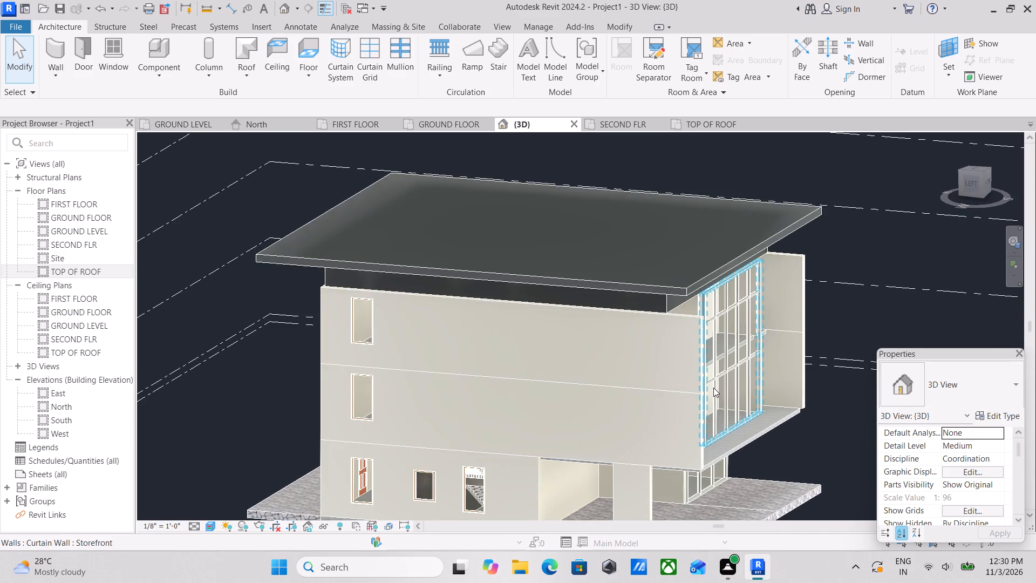
# Copy the ground-level fixed window nearest the porch opening on the left facade and paste it aligned to FIRST FLOOR and SECOND FLR.
pyautogui.scroll(-1, 713, 388)
pyautogui.moveTo(710, 385); pyautogui.dragTo(703, 340, button='middle')
pyautogui.moveTo(607, 415); pyautogui.dragTo(682, 385, button='middle')
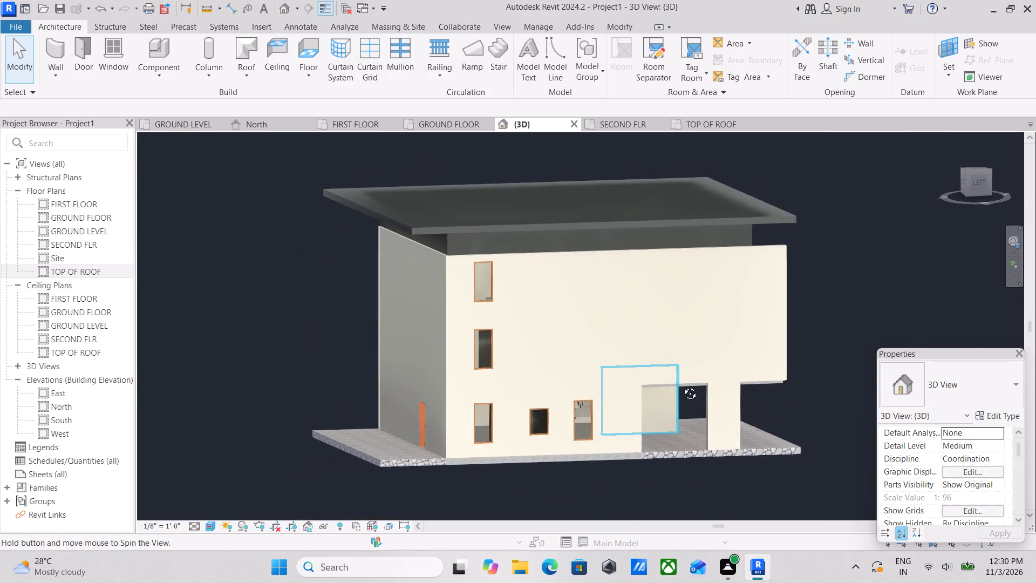
pyautogui.moveTo(682, 385); pyautogui.dragTo(681, 385, button='middle')
pyautogui.scroll(-1, 614, 410)
pyautogui.click(595, 414)
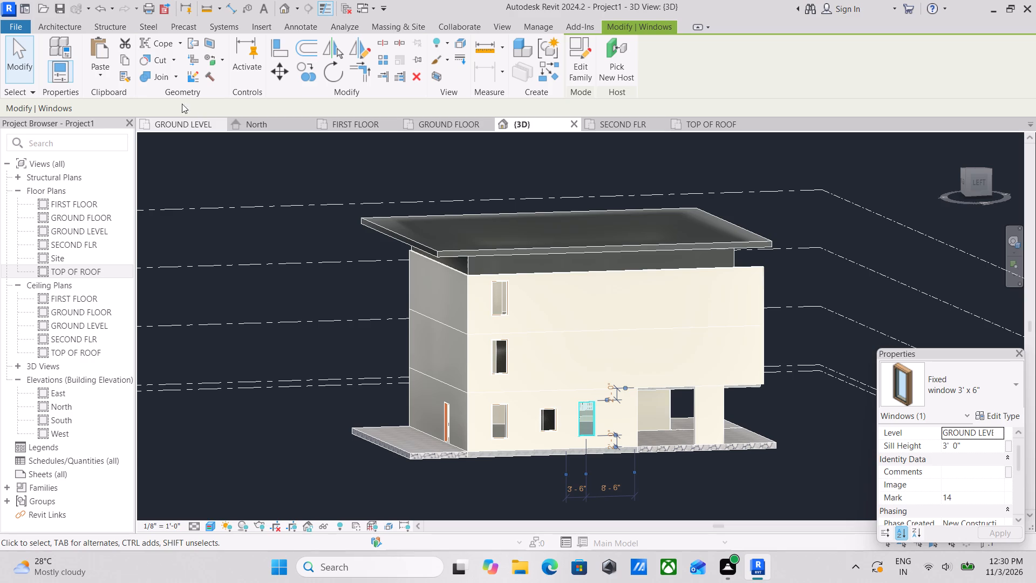
pyautogui.click(126, 53)
pyautogui.click(103, 72)
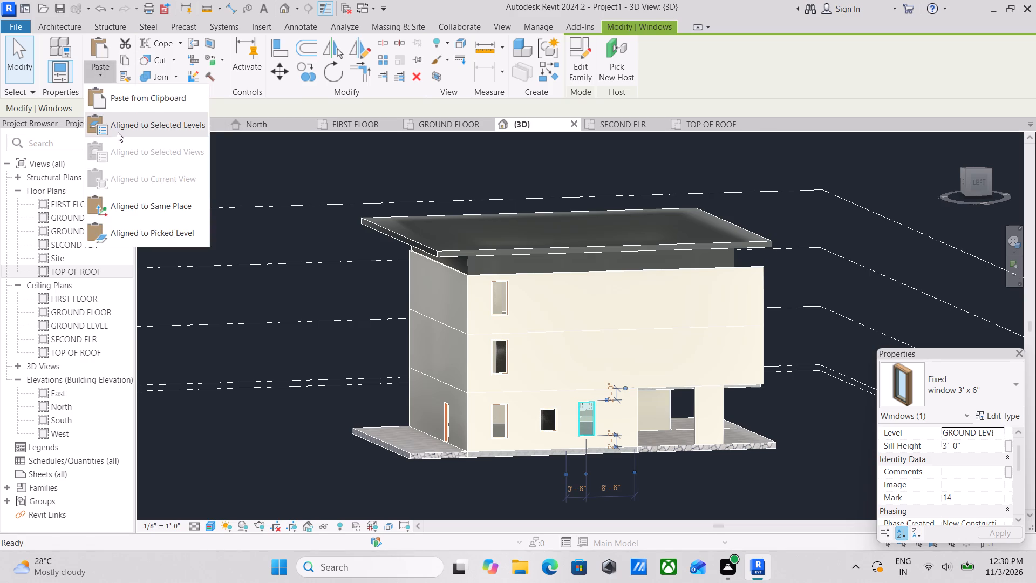
pyautogui.click(121, 126)
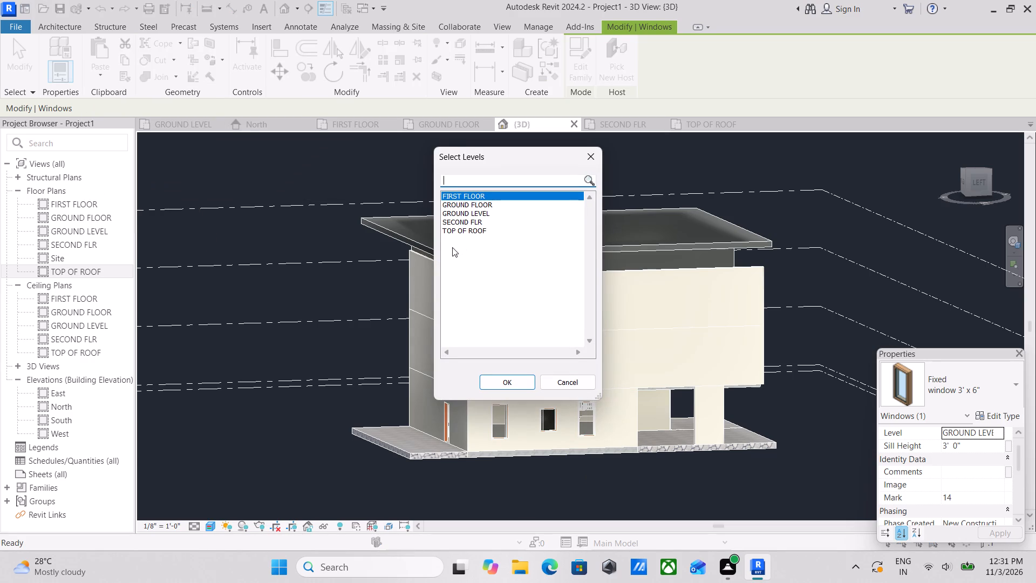
pyautogui.keyDown('ctrl'); pyautogui.click(456, 218); pyautogui.keyUp('ctrl')
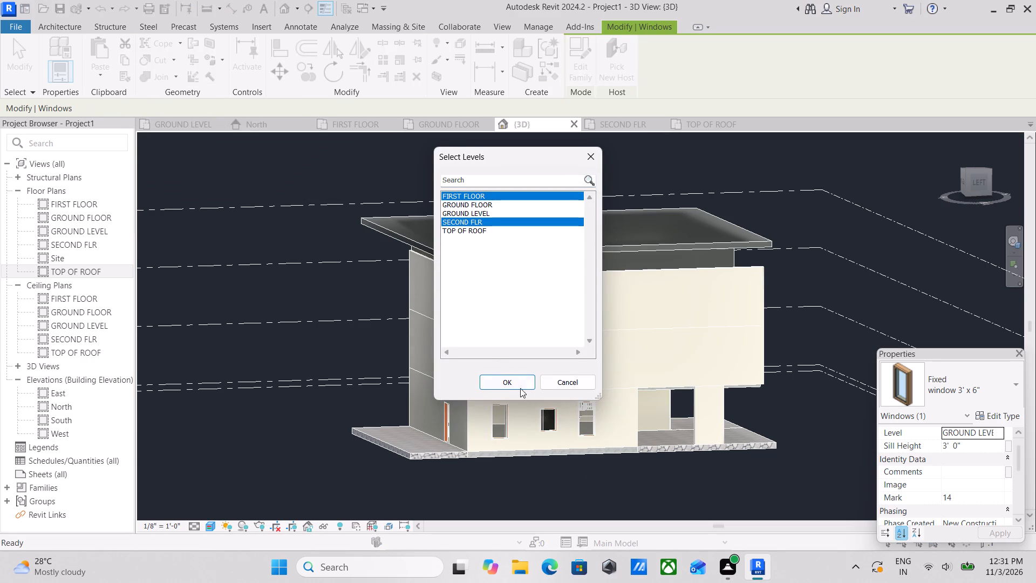
pyautogui.click(517, 385)
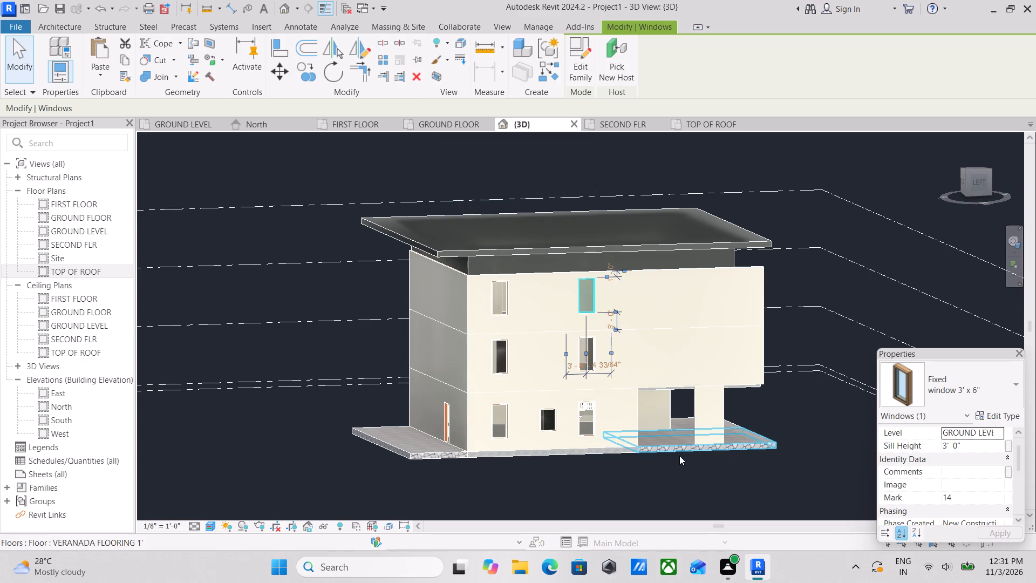
pyautogui.press('Escape')
# Examine the left, front and right facades in 3D, checking the window alignment, storefront curtain wall and upper-floor sliding doors.
pyautogui.scroll(-3, 690, 402)
pyautogui.keyDown('shift'); pyautogui.moveTo(685, 395); pyautogui.dragTo(582, 402, button='middle'); pyautogui.keyUp('shift')
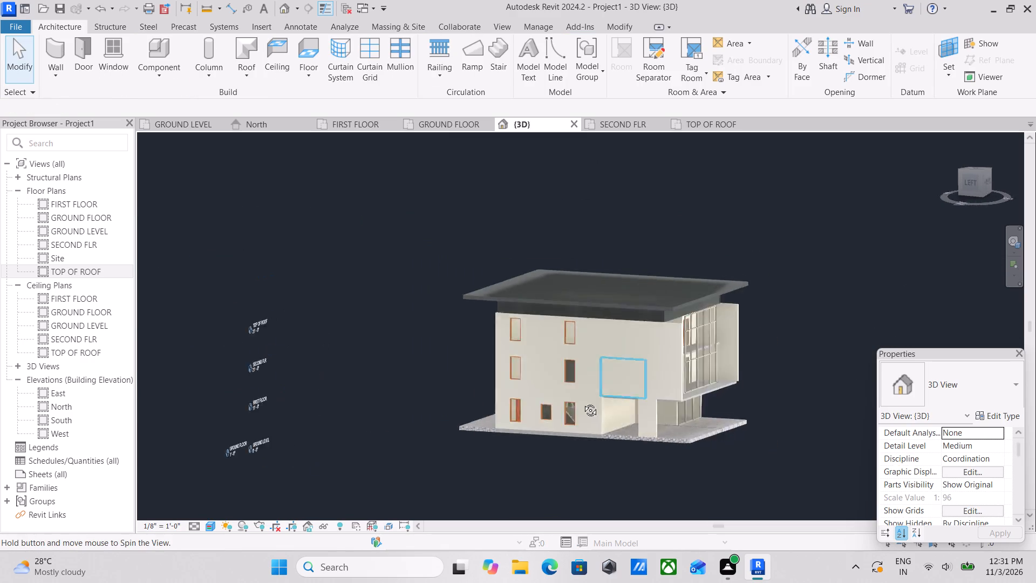
pyautogui.keyDown('shift'); pyautogui.moveTo(582, 402); pyautogui.dragTo(569, 402, button='middle'); pyautogui.keyUp('shift')
pyautogui.keyDown('shift'); pyautogui.moveTo(645, 379); pyautogui.dragTo(528, 401, button='middle'); pyautogui.keyUp('shift')
pyautogui.scroll(3, 627, 351)
pyautogui.keyDown('shift'); pyautogui.moveTo(641, 328); pyautogui.dragTo(650, 291, button='middle'); pyautogui.keyUp('shift')
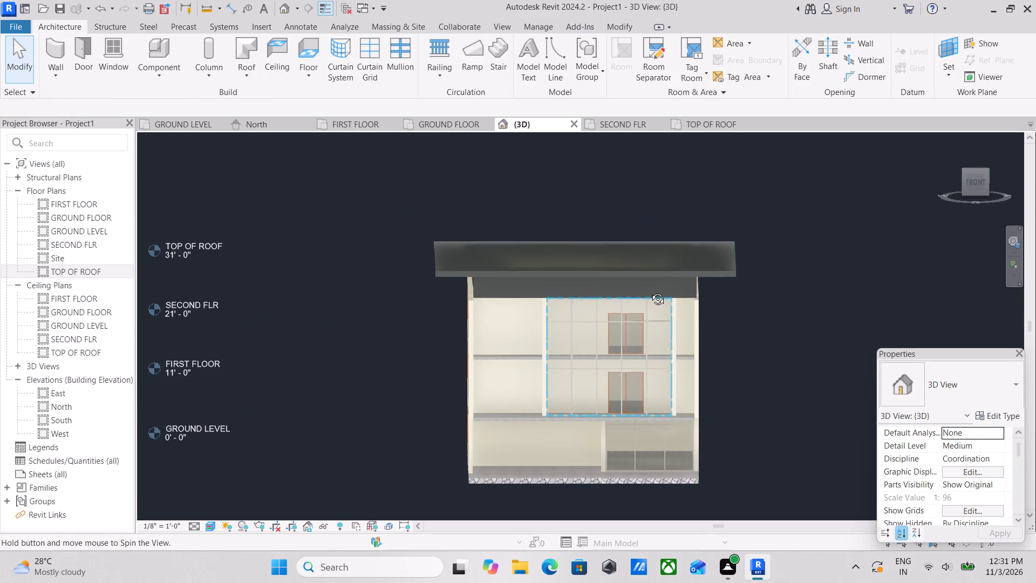
pyautogui.keyDown('shift'); pyautogui.moveTo(650, 291); pyautogui.dragTo(650, 286, button='middle'); pyautogui.keyUp('shift')
pyautogui.keyDown('shift'); pyautogui.moveTo(638, 324); pyautogui.dragTo(521, 293, button='middle'); pyautogui.keyUp('shift')
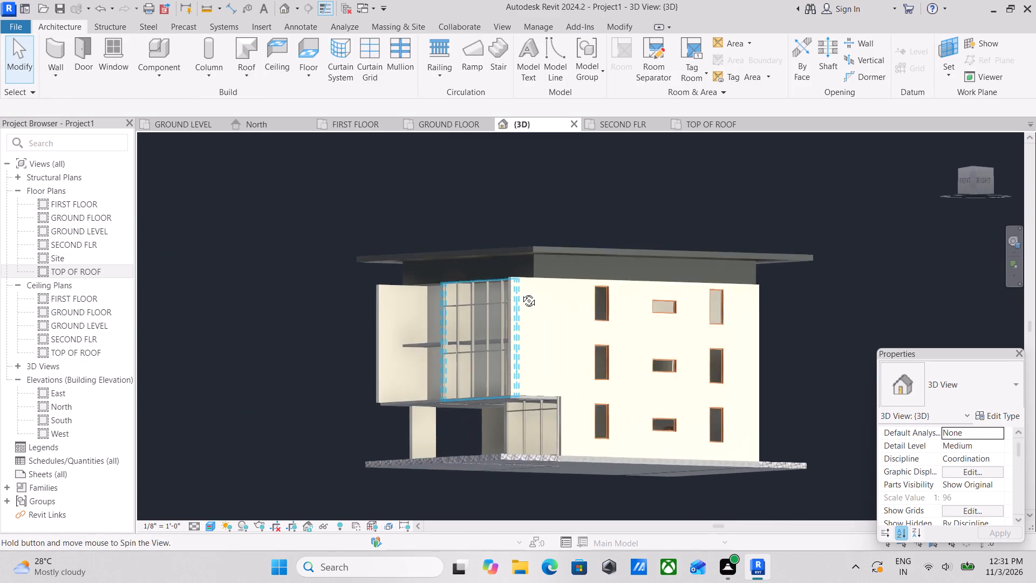
pyautogui.keyDown('shift'); pyautogui.moveTo(521, 293); pyautogui.dragTo(528, 308, button='middle'); pyautogui.keyUp('shift')
pyautogui.keyDown('shift'); pyautogui.scroll(2, 531, 309); pyautogui.keyUp('shift')
pyautogui.keyDown('shift'); pyautogui.moveTo(537, 302); pyautogui.dragTo(629, 319, button='middle'); pyautogui.keyUp('shift')
pyautogui.scroll(3, 629, 334)
pyautogui.scroll(-2, 612, 358)
pyautogui.keyDown('shift'); pyautogui.moveTo(611, 358); pyautogui.dragTo(629, 394, button='middle'); pyautogui.keyUp('shift')
pyautogui.scroll(1, 628, 394)
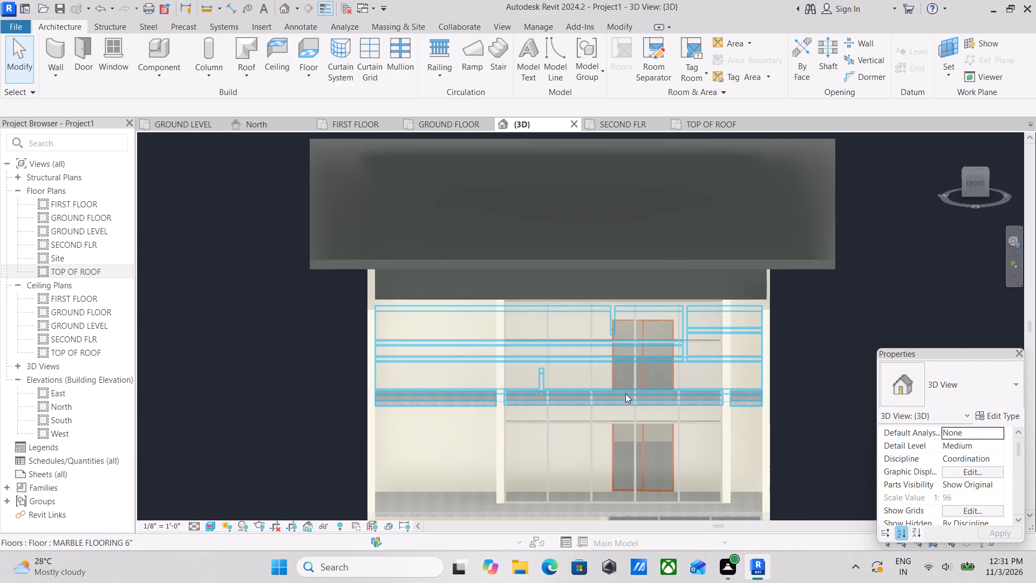